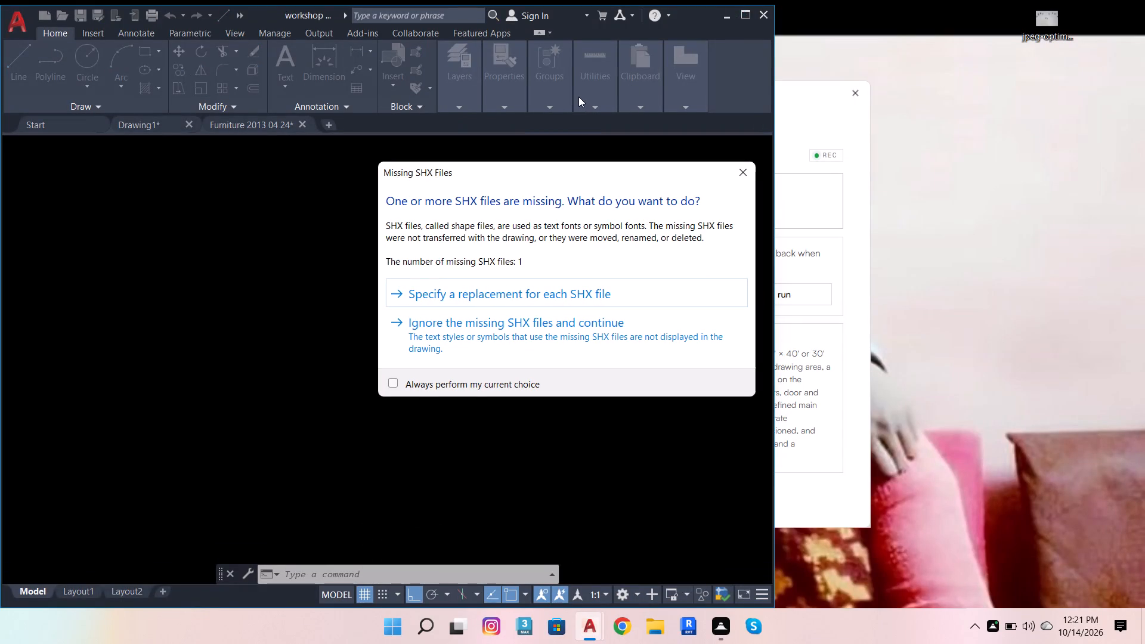
# Finish opening the workshop material drawing, ignoring the missing SHX files, and maximize the program window.
pyautogui.click(606, 324)
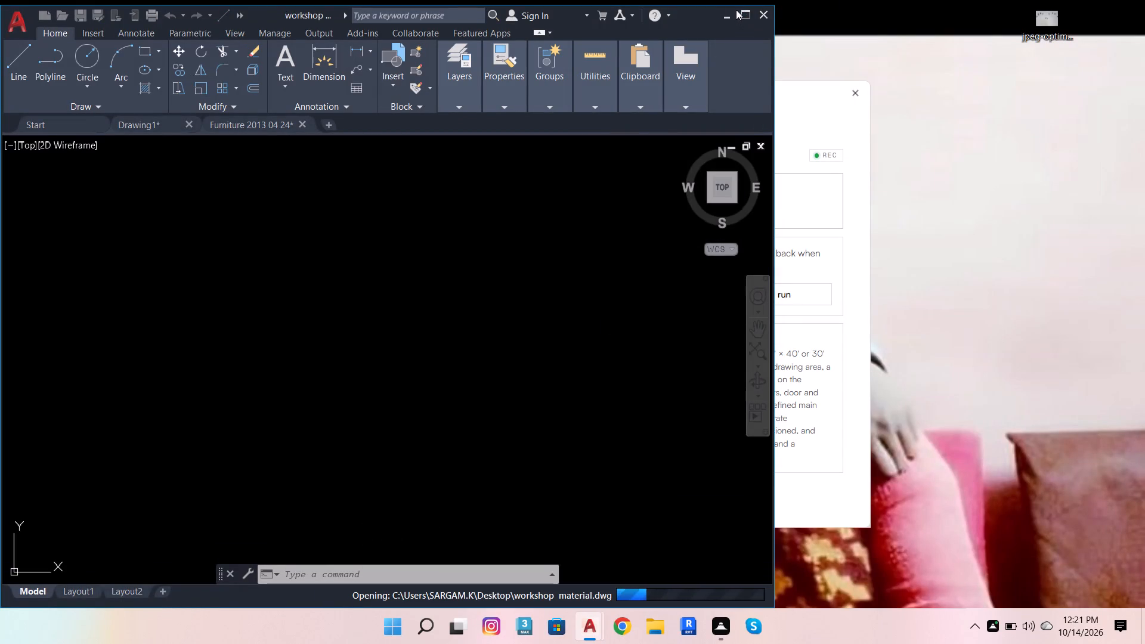
pyautogui.click(744, 10)
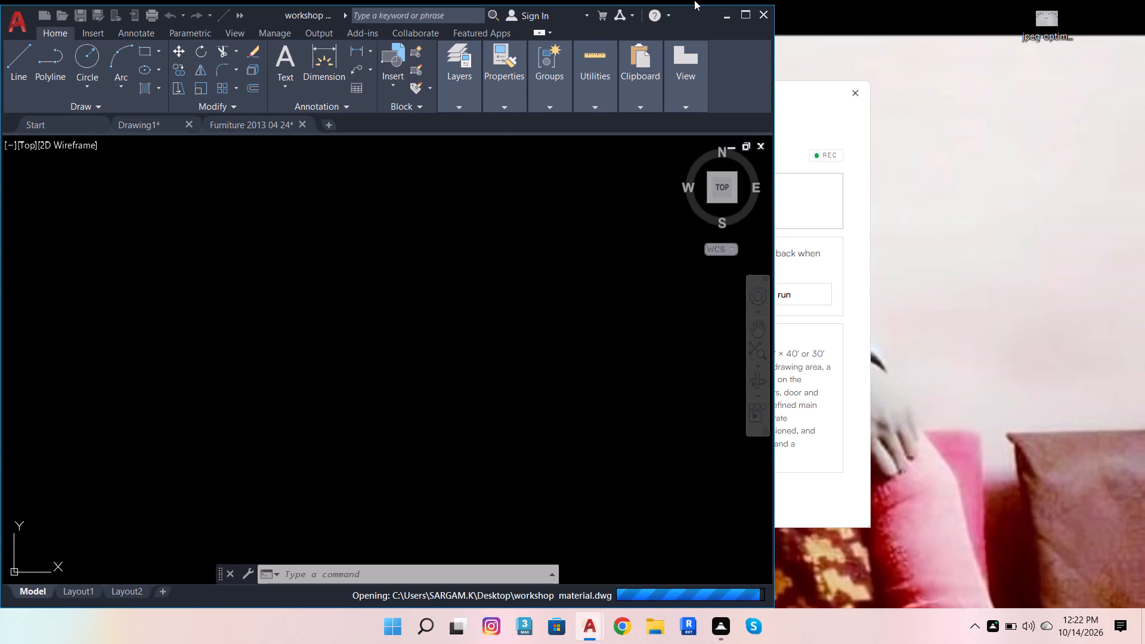
pyautogui.click(742, 11)
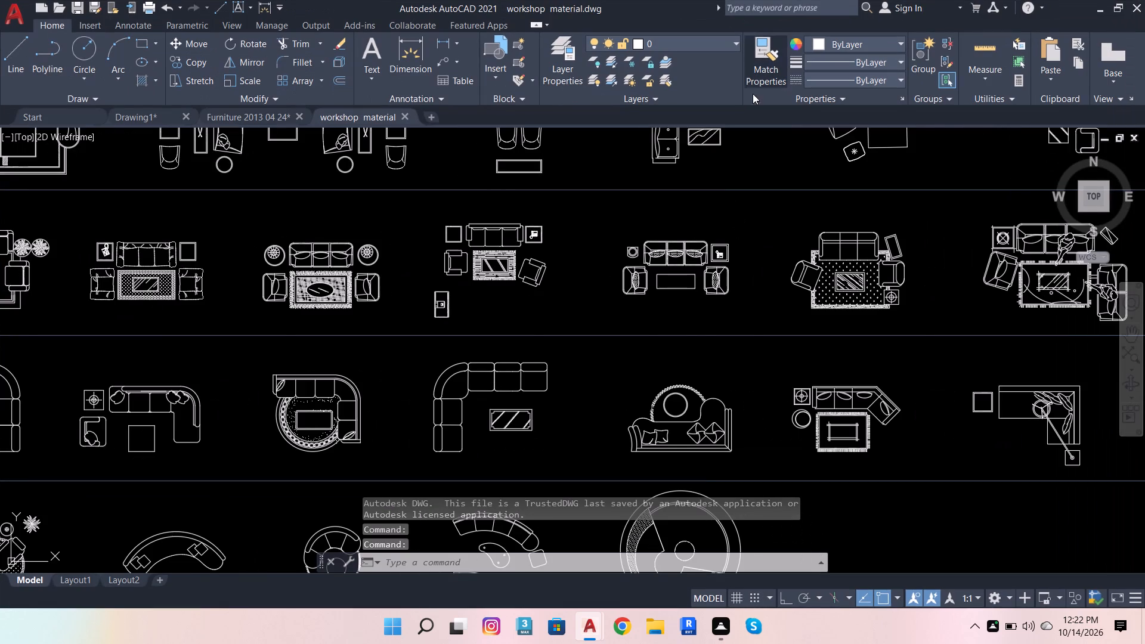
# Look through the library's sofa, table and chair, armchair, auxiliary furniture, bed and door sheets for a suitable block.
pyautogui.scroll(-4, 669, 246)
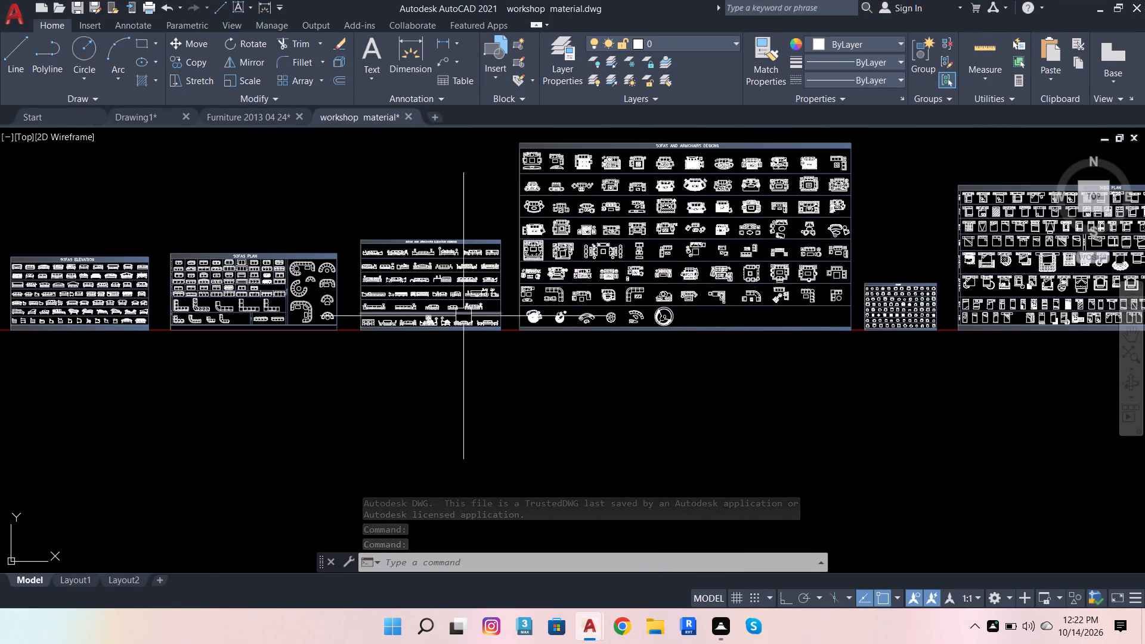
pyautogui.scroll(2, 441, 288)
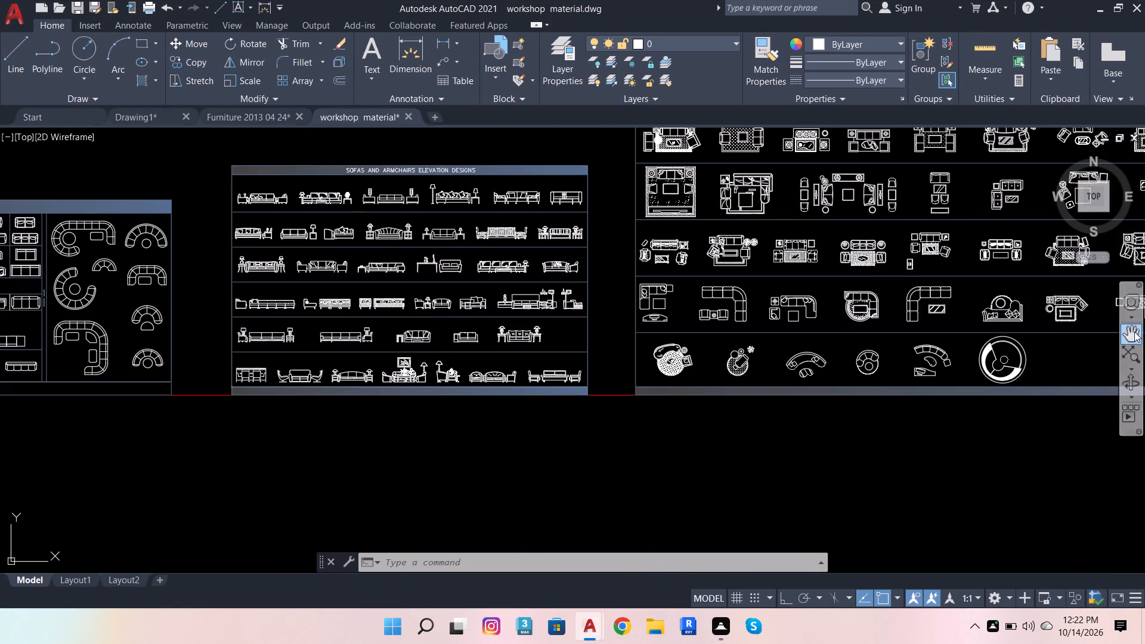
pyautogui.click(1134, 332)
pyautogui.moveTo(605, 249); pyautogui.dragTo(1122, 321)
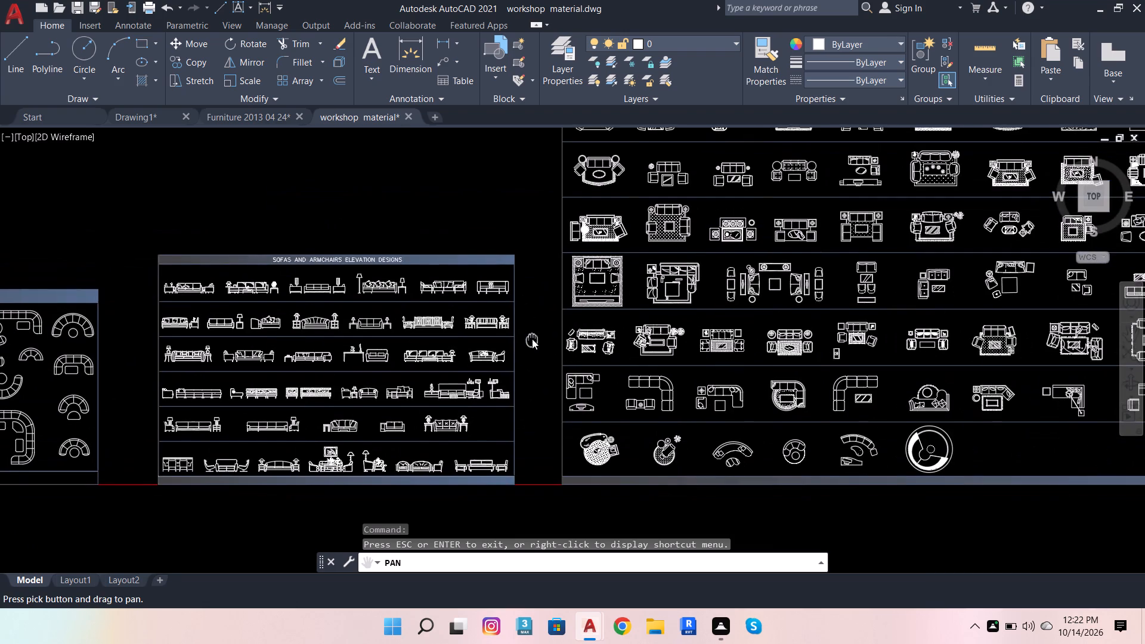
pyautogui.click(532, 339)
pyautogui.moveTo(103, 302); pyautogui.dragTo(1144, 325)
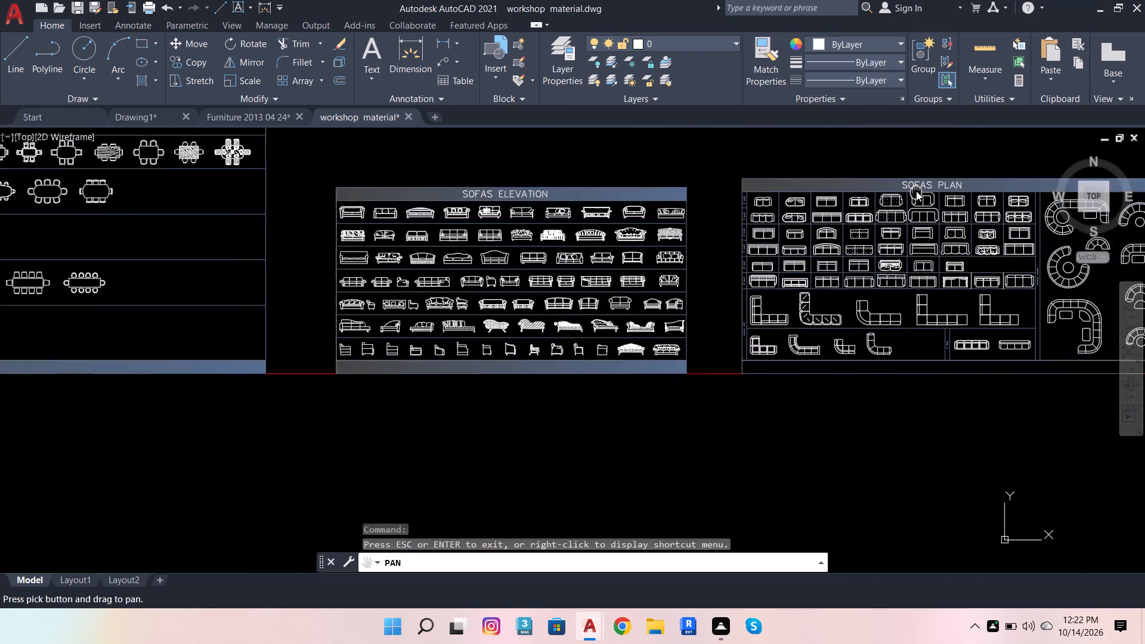
pyautogui.click(932, 253)
pyautogui.moveTo(317, 334); pyautogui.dragTo(343, 343)
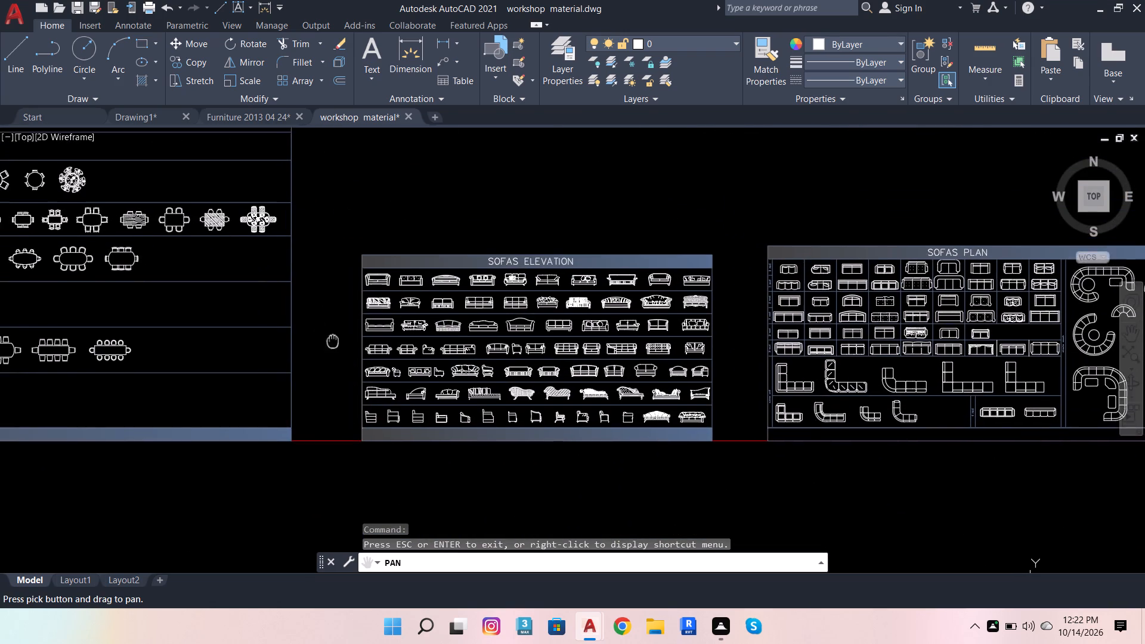
pyautogui.moveTo(343, 343); pyautogui.dragTo(1144, 371)
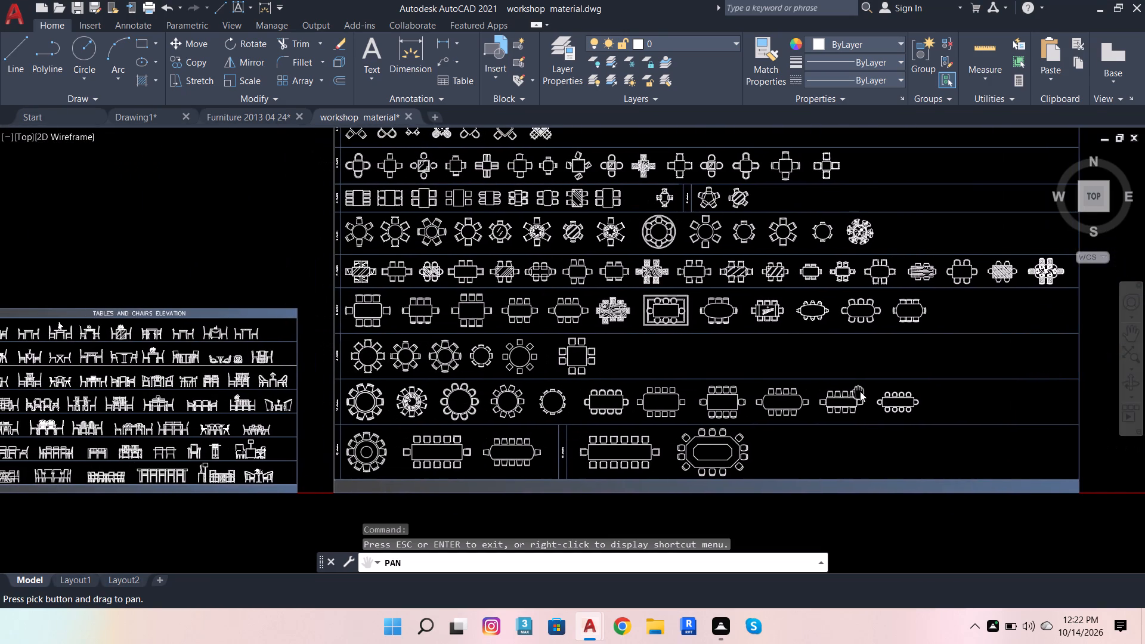
pyautogui.click(860, 391)
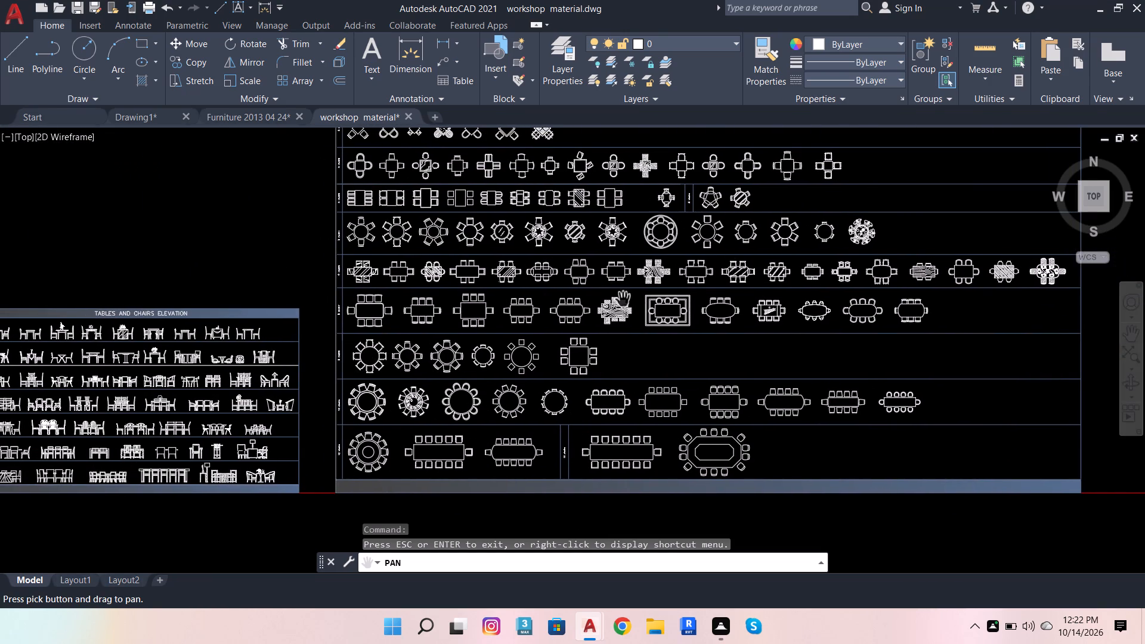
pyautogui.moveTo(33, 354); pyautogui.dragTo(920, 395)
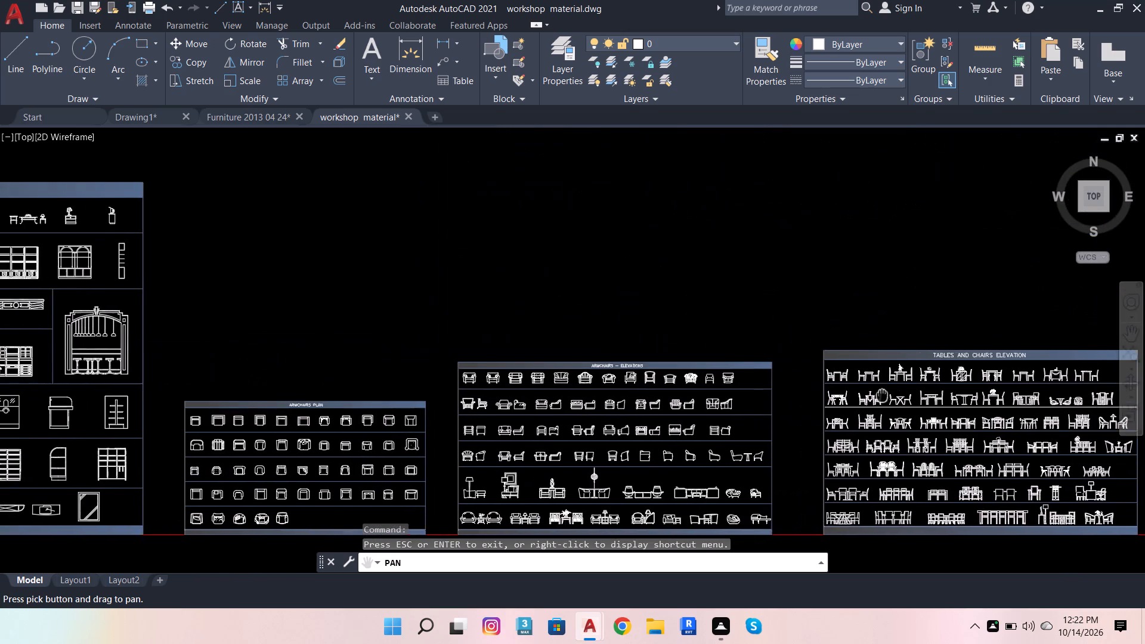
pyautogui.moveTo(920, 395); pyautogui.dragTo(1144, 358)
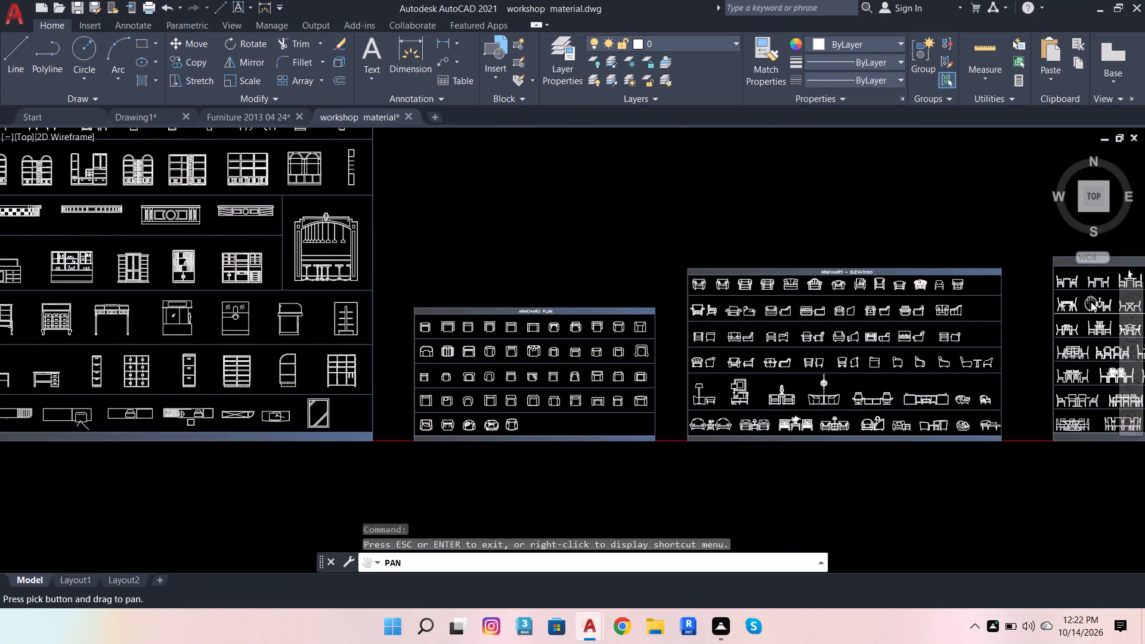
pyautogui.click(1091, 302)
pyautogui.moveTo(101, 348); pyautogui.dragTo(471, 397)
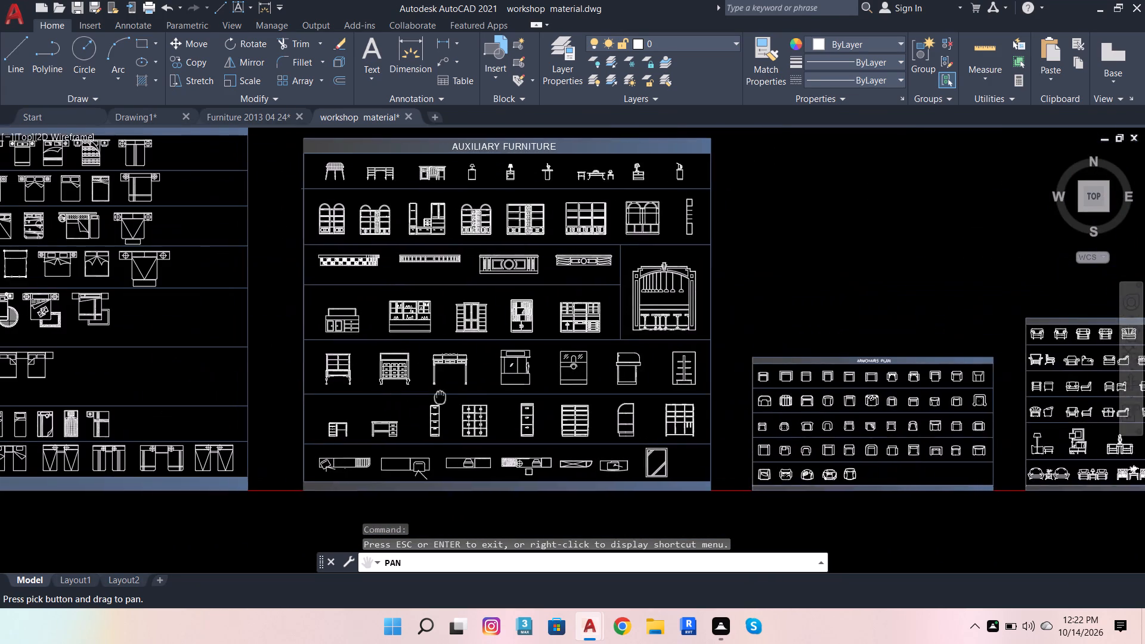
pyautogui.moveTo(471, 397); pyautogui.dragTo(1090, 358)
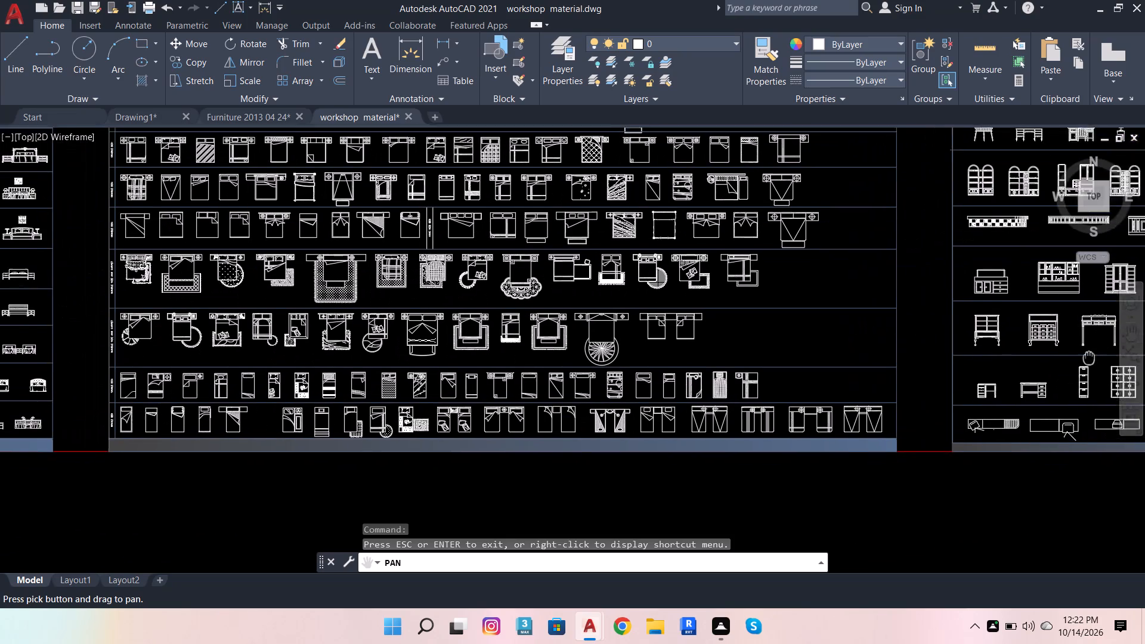
pyautogui.moveTo(1090, 358); pyautogui.dragTo(1113, 355)
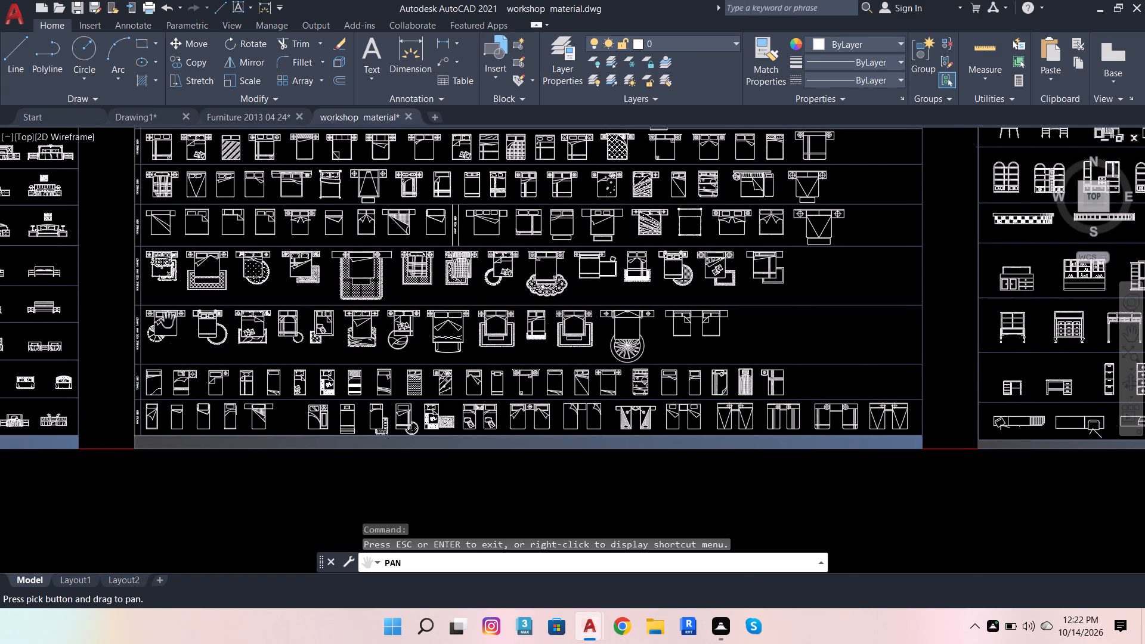
pyautogui.moveTo(171, 319); pyautogui.dragTo(1036, 388)
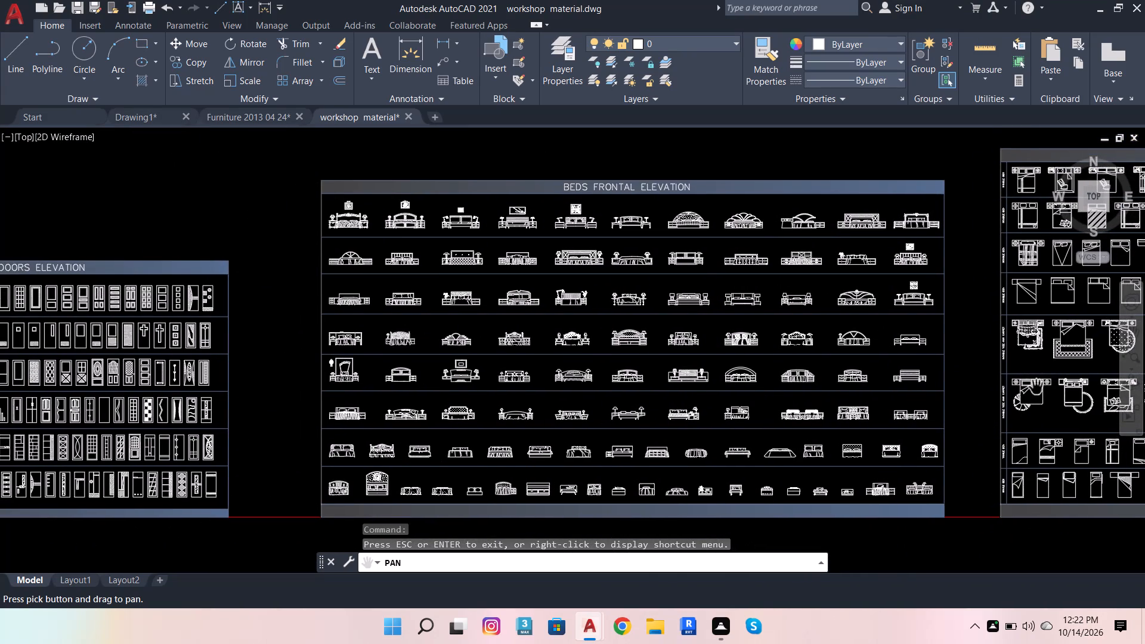
pyautogui.moveTo(60, 354); pyautogui.dragTo(118, 363)
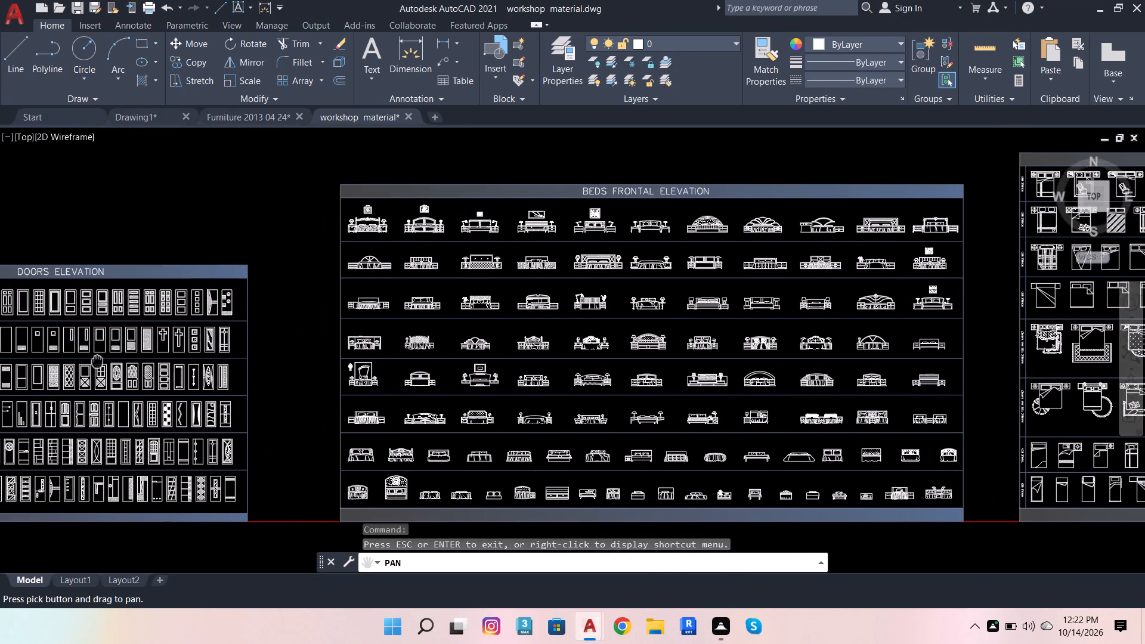
pyautogui.moveTo(118, 363); pyautogui.dragTo(740, 304)
pyautogui.moveTo(758, 302); pyautogui.dragTo(770, 300)
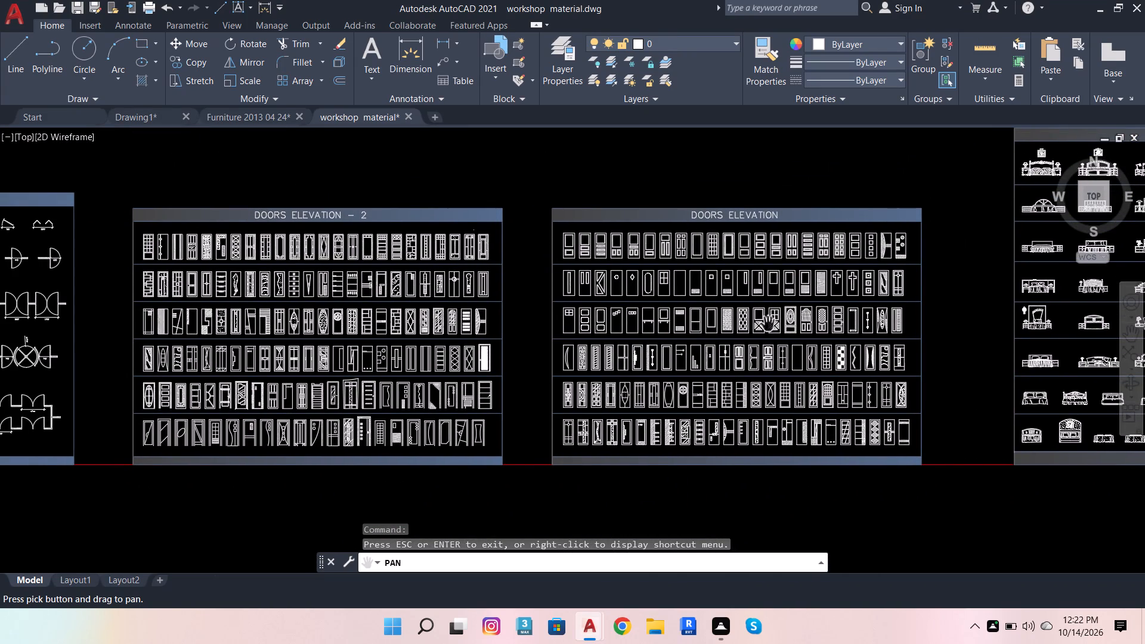
# Examine the remaining door sheets and the blocks on the CUPBOARDS sheet for a wardrobe plan symbol.
pyautogui.scroll(-2, 673, 285)
pyautogui.scroll(1, 0, 307)
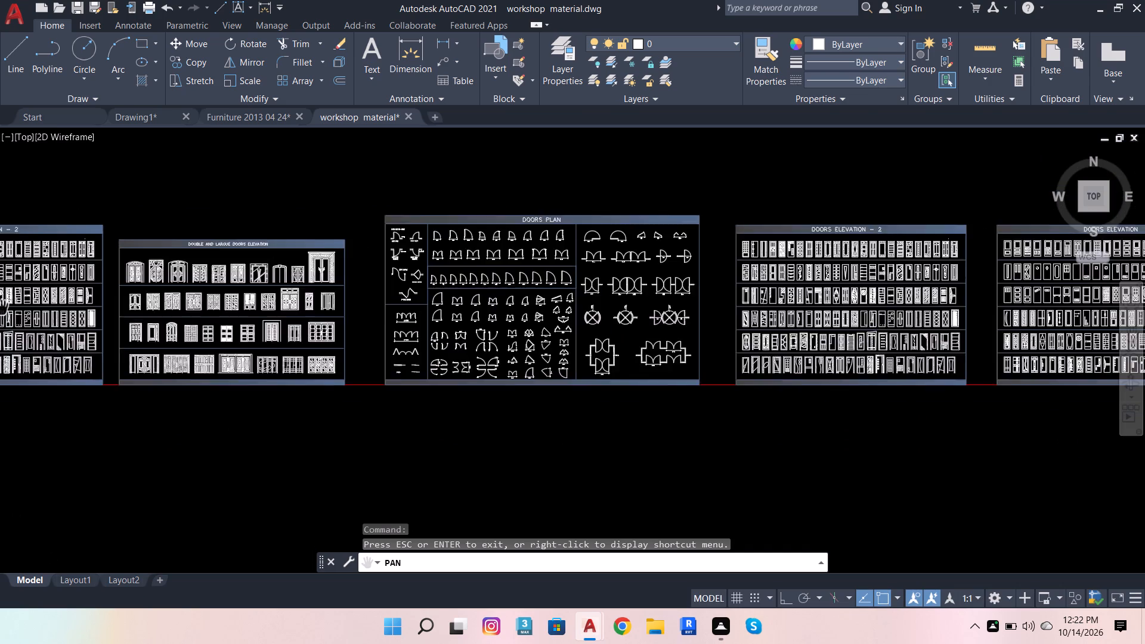
pyautogui.scroll(1, 0, 307)
pyautogui.scroll(-2, 581, 306)
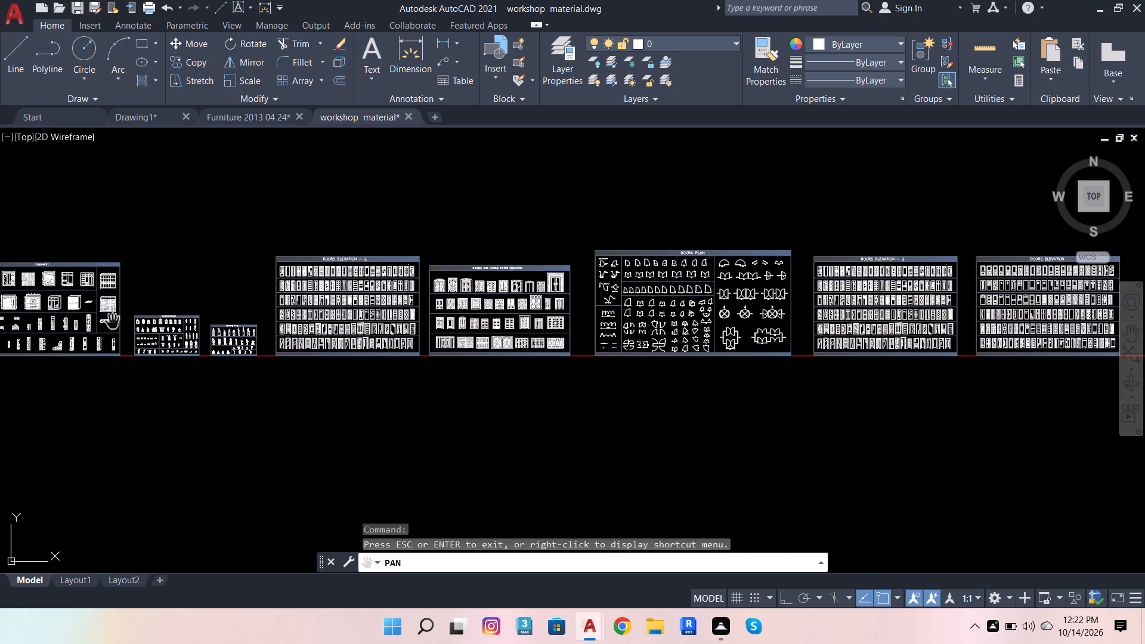
pyautogui.scroll(2, 104, 324)
pyautogui.scroll(-2, 366, 319)
pyautogui.scroll(3, 125, 318)
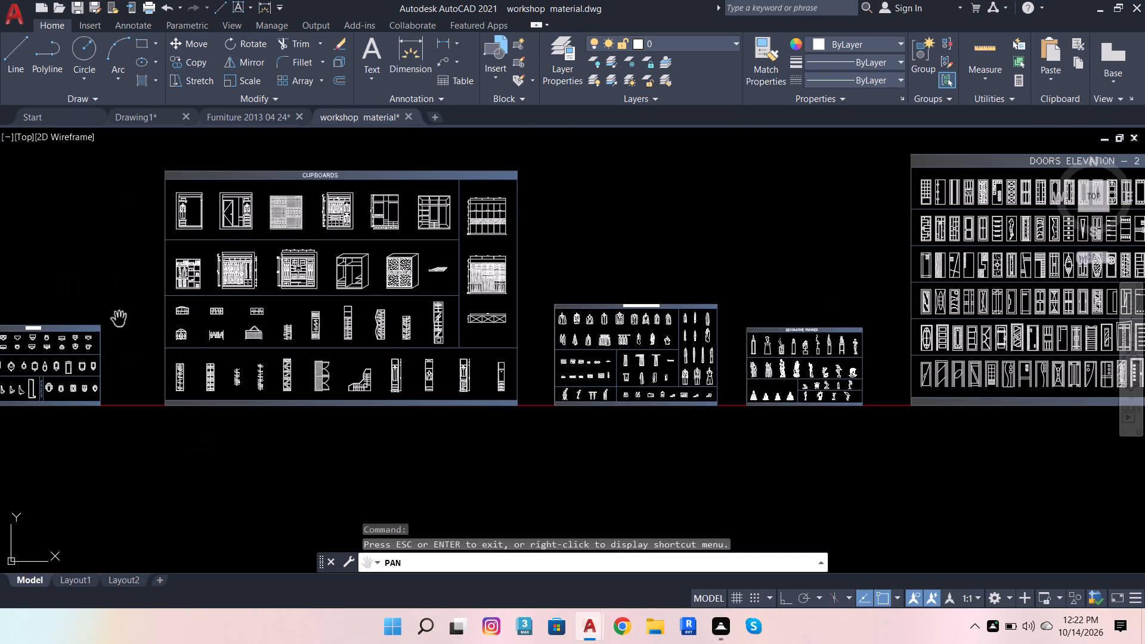
pyautogui.scroll(3, 298, 386)
pyautogui.scroll(-2, 376, 362)
pyautogui.scroll(1, 351, 388)
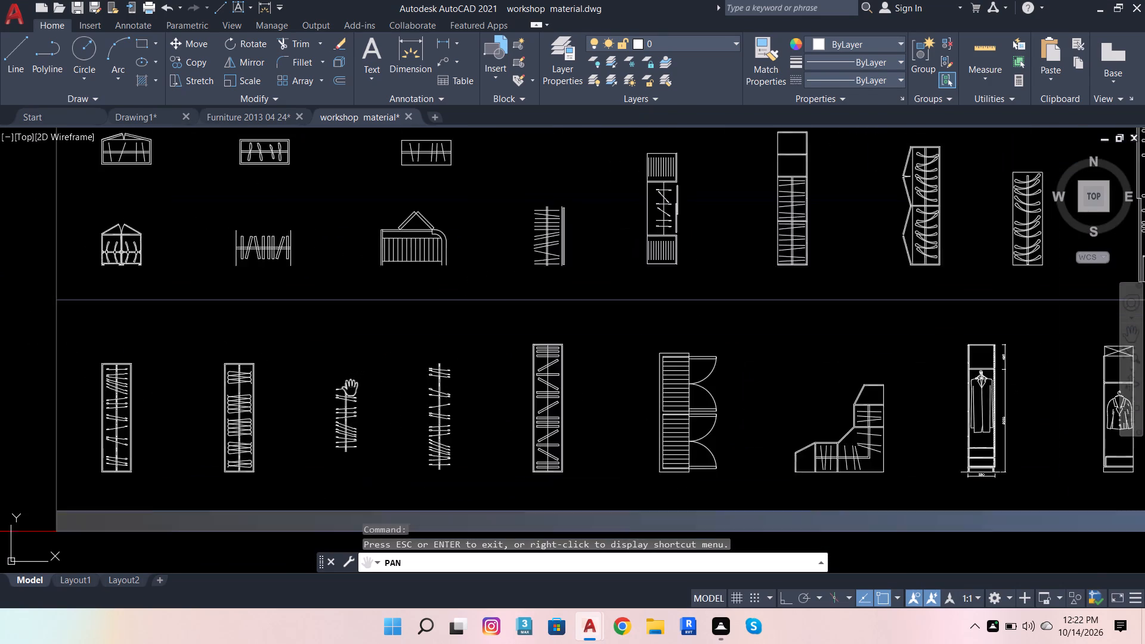
pyautogui.scroll(1, 351, 389)
pyautogui.scroll(-2, 355, 394)
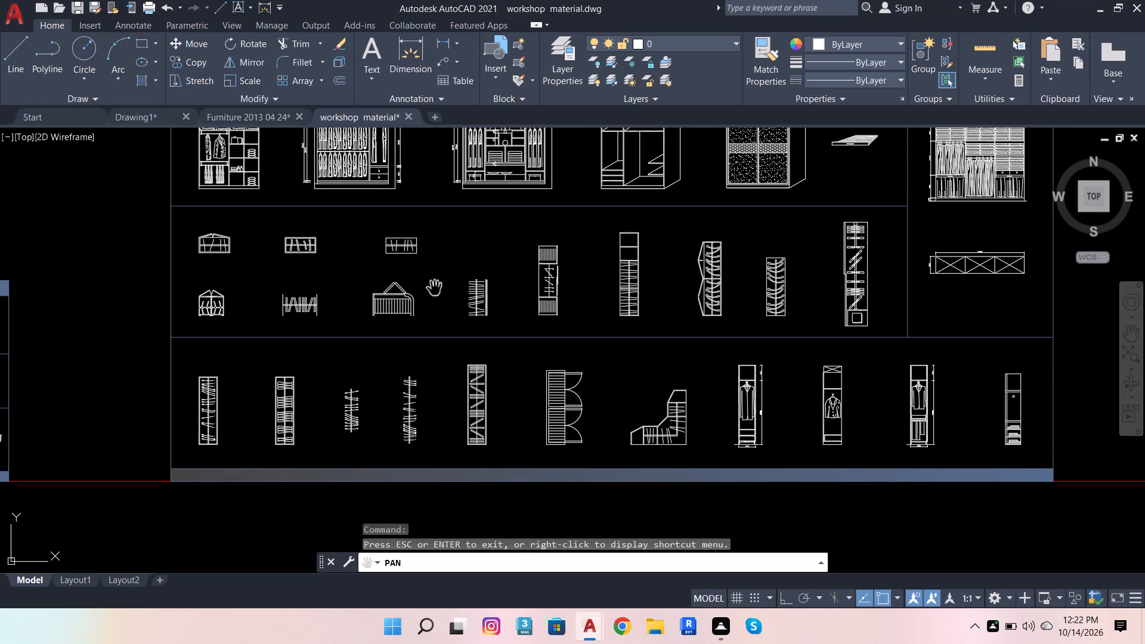
pyautogui.press('Escape')
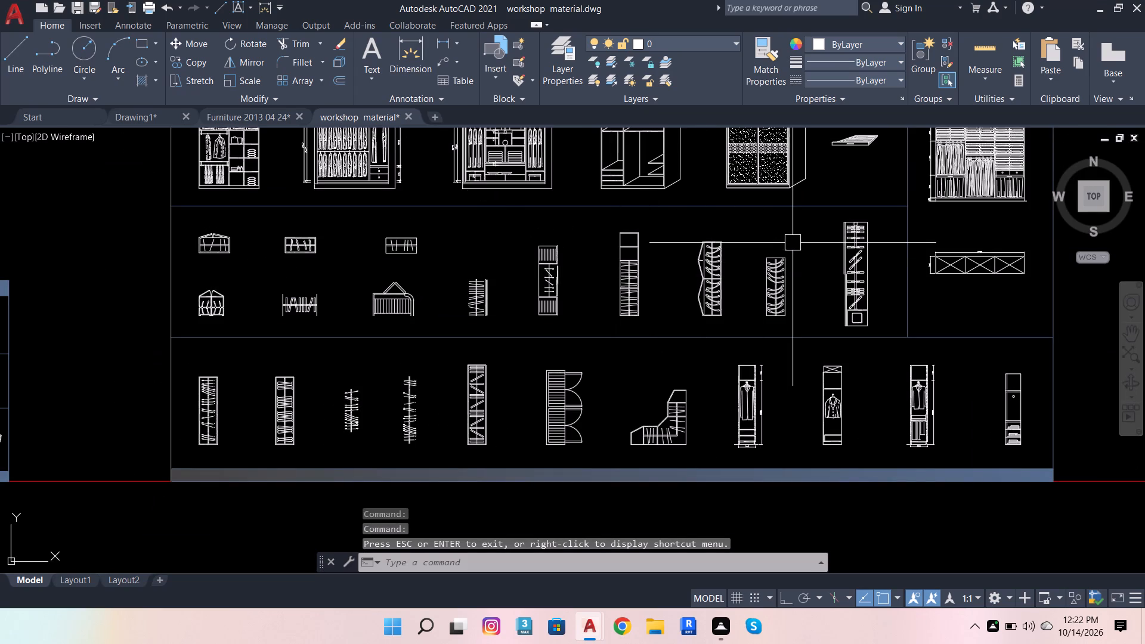
# Copy the plain rectangular wardrobe block with curved hangers from the CUPBOARDS sheet to the clipboard.
pyautogui.click(771, 266)
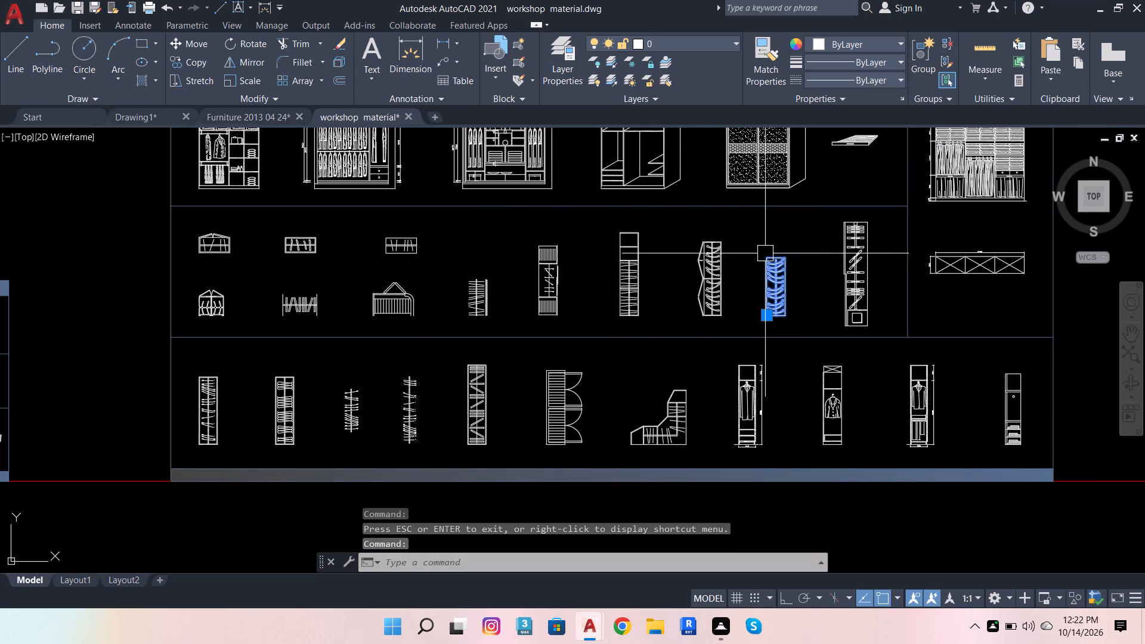
pyautogui.hotkey('ctrl', 'c')
pyautogui.hotkey('ctrl', 'c')
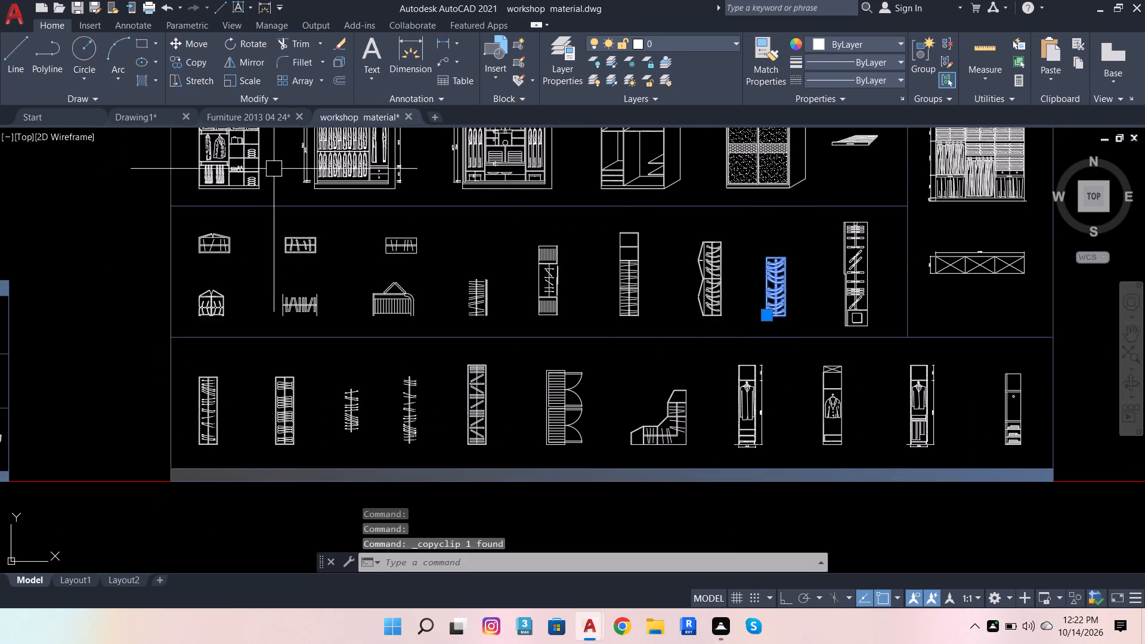
# Close the workshop material drawing without saving its changes and return to Drawing1.
pyautogui.click(129, 119)
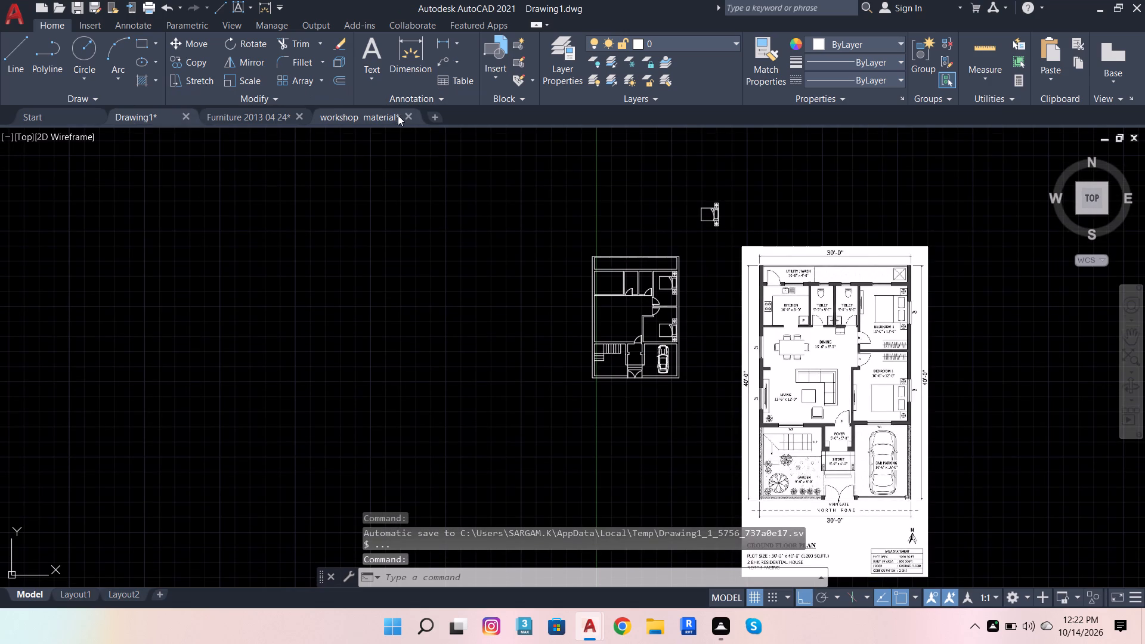
pyautogui.click(406, 114)
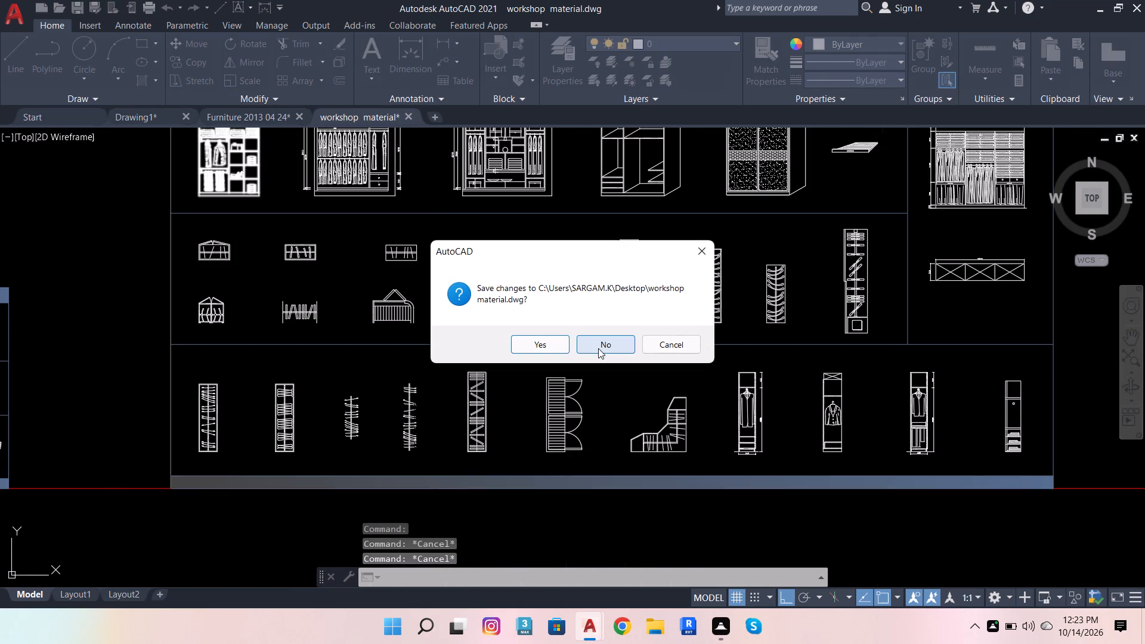
pyautogui.click(598, 348)
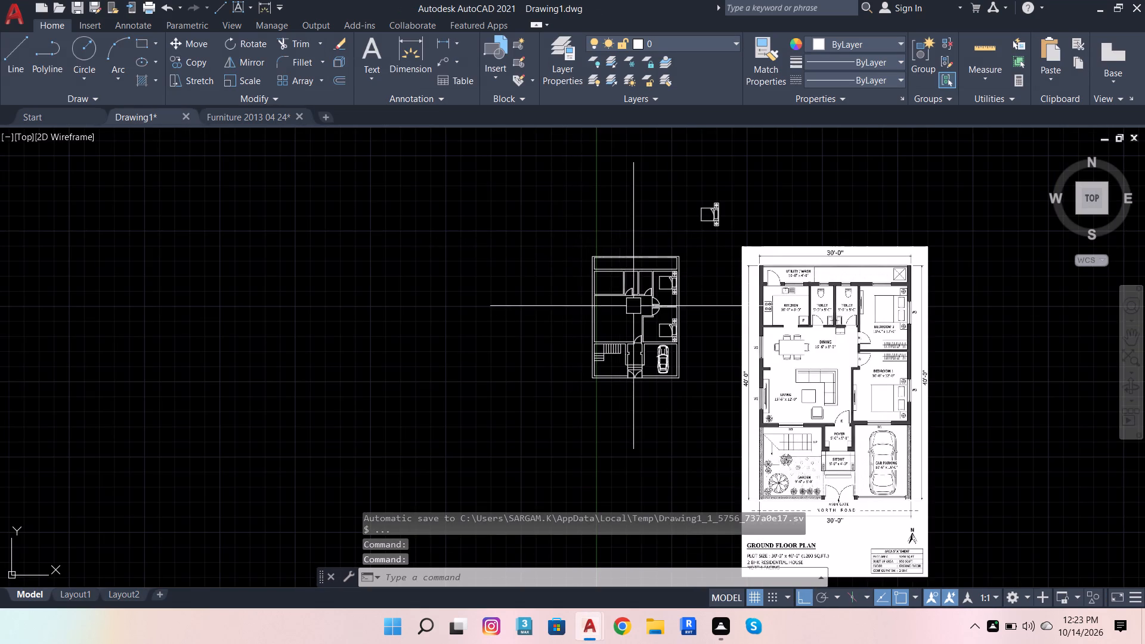
# Paste the copied wardrobe block into the empty area above the house floor plan and the spare bed.
pyautogui.scroll(-1, 633, 306)
pyautogui.scroll(3, 632, 208)
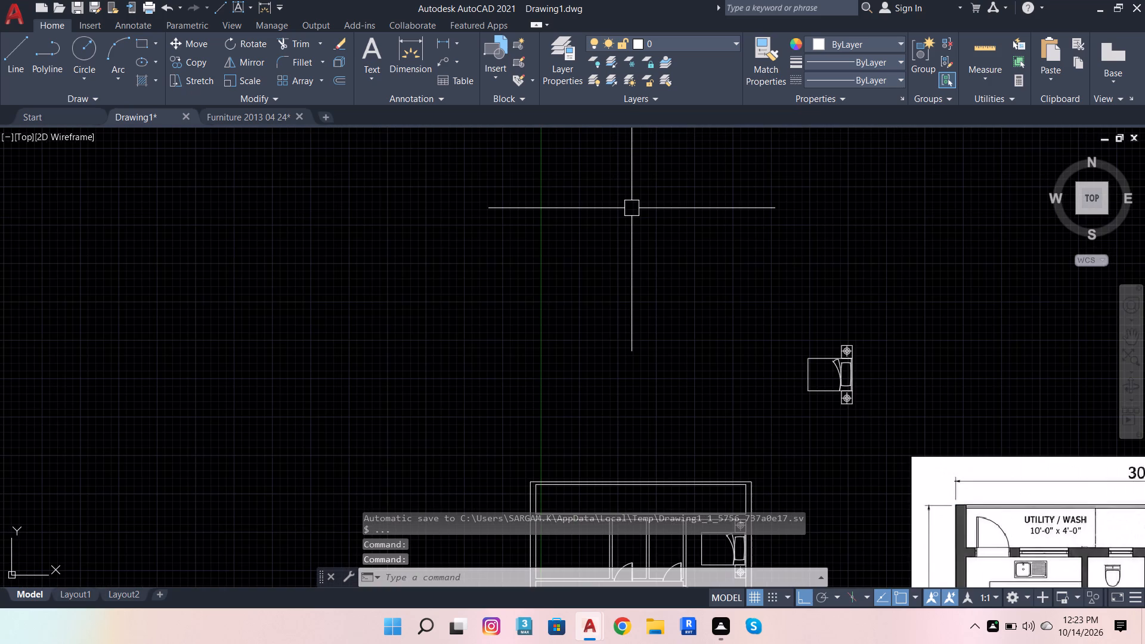
pyautogui.hotkey('ctrl', 'v')
pyautogui.scroll(-2, 640, 288)
pyautogui.click(621, 273)
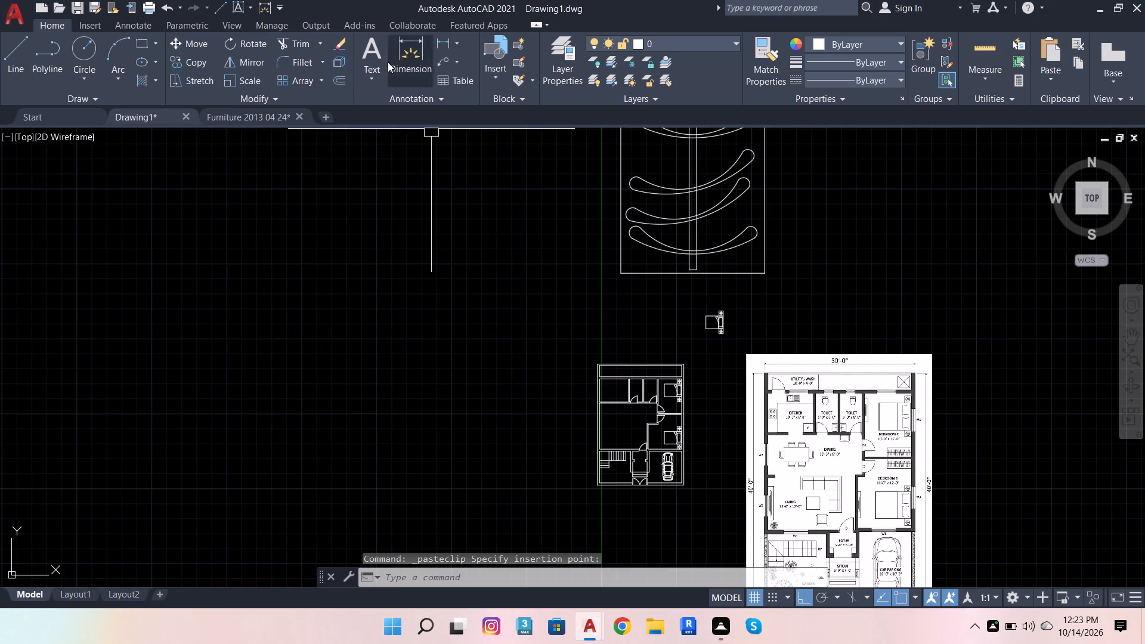
# Draw a 2' horizontal reference line inward from the pasted wardrobe block's left edge, near its bottom corner.
pyautogui.click(5, 63)
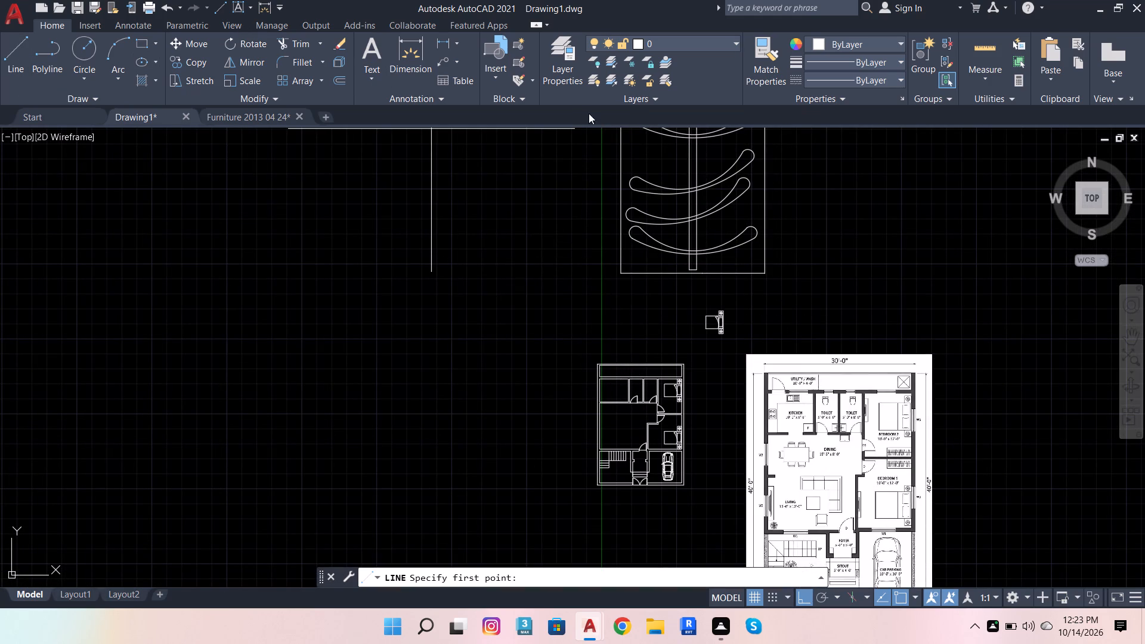
pyautogui.scroll(2, 686, 255)
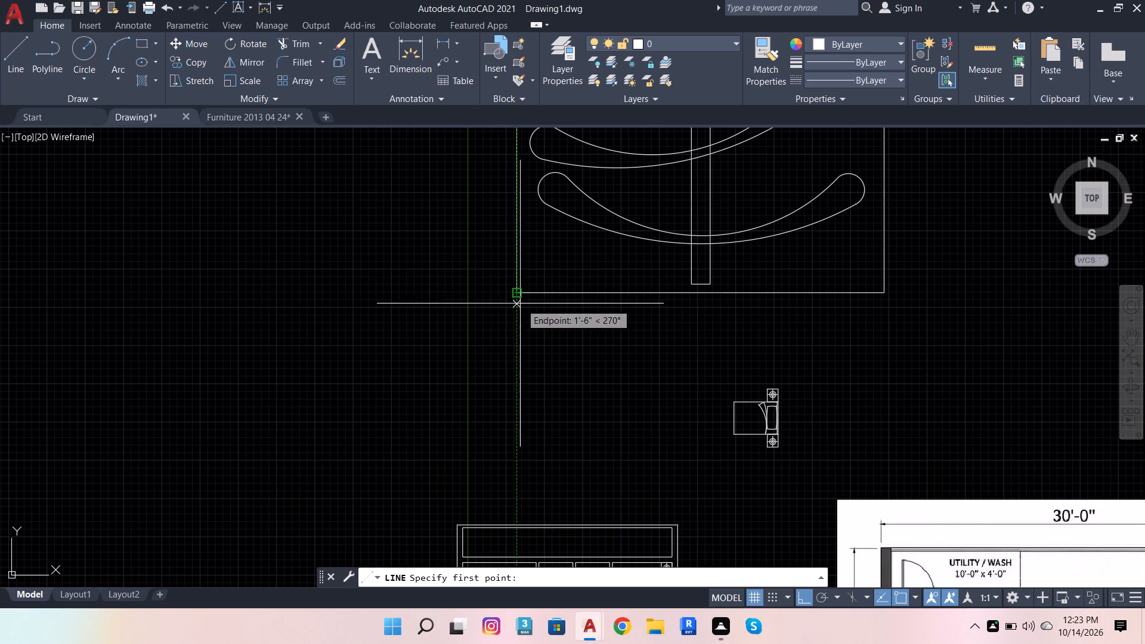
pyautogui.click(516, 259)
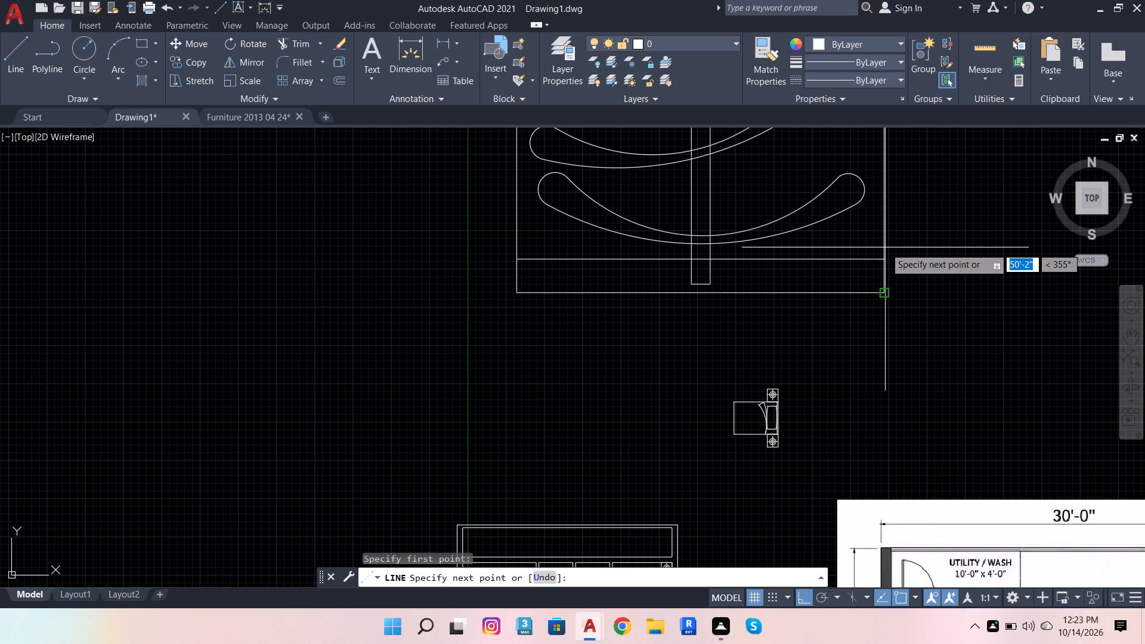
pyautogui.write("2'")
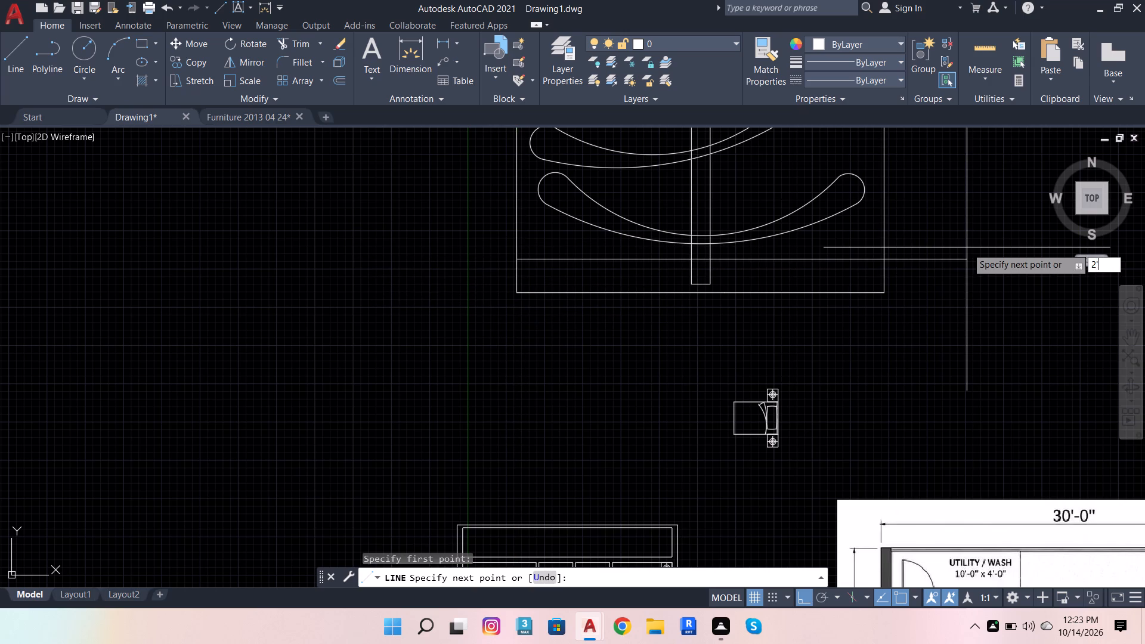
pyautogui.press('Return')
pyautogui.press('space')
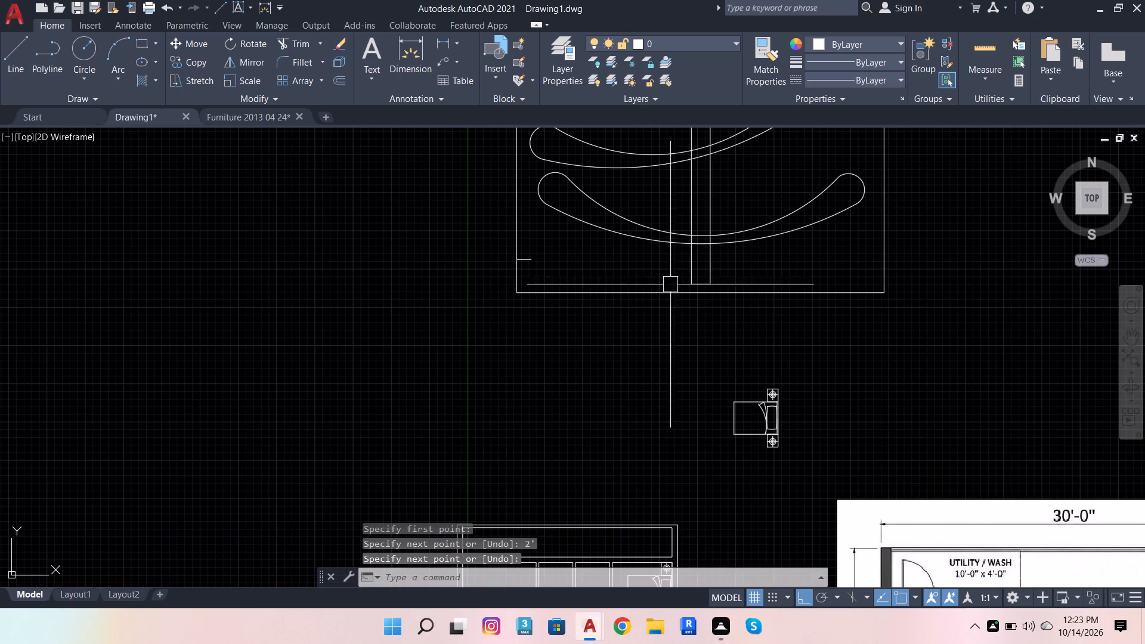
# Scale down the wardrobe block about the reference line's start point until its width matches the 2' line.
pyautogui.scroll(2, 516, 207)
pyautogui.click(512, 219)
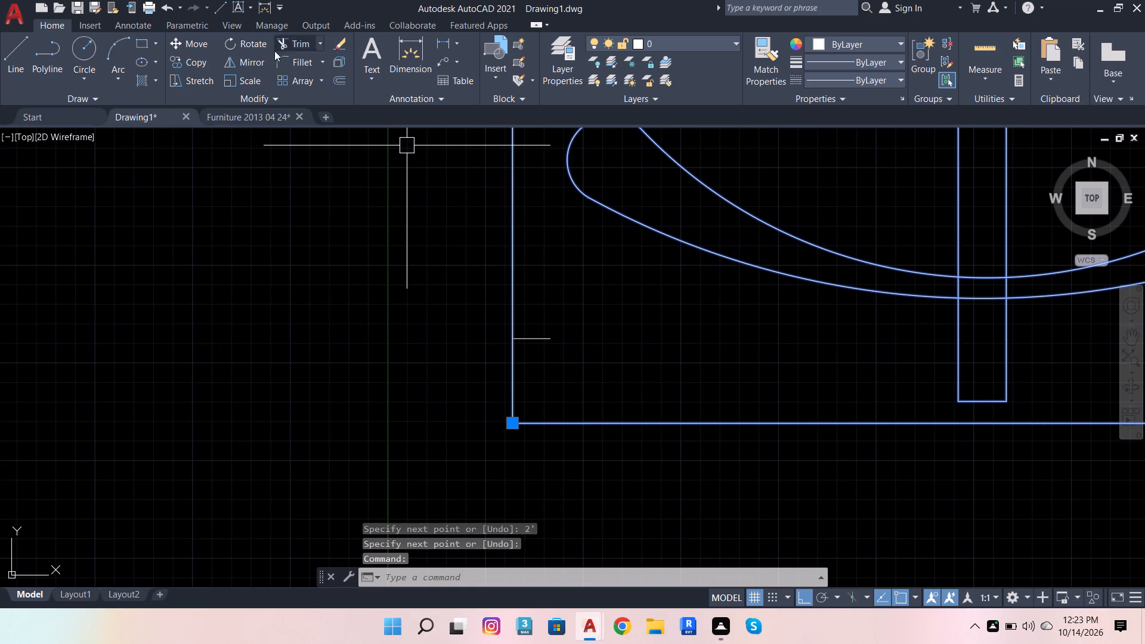
pyautogui.click(234, 75)
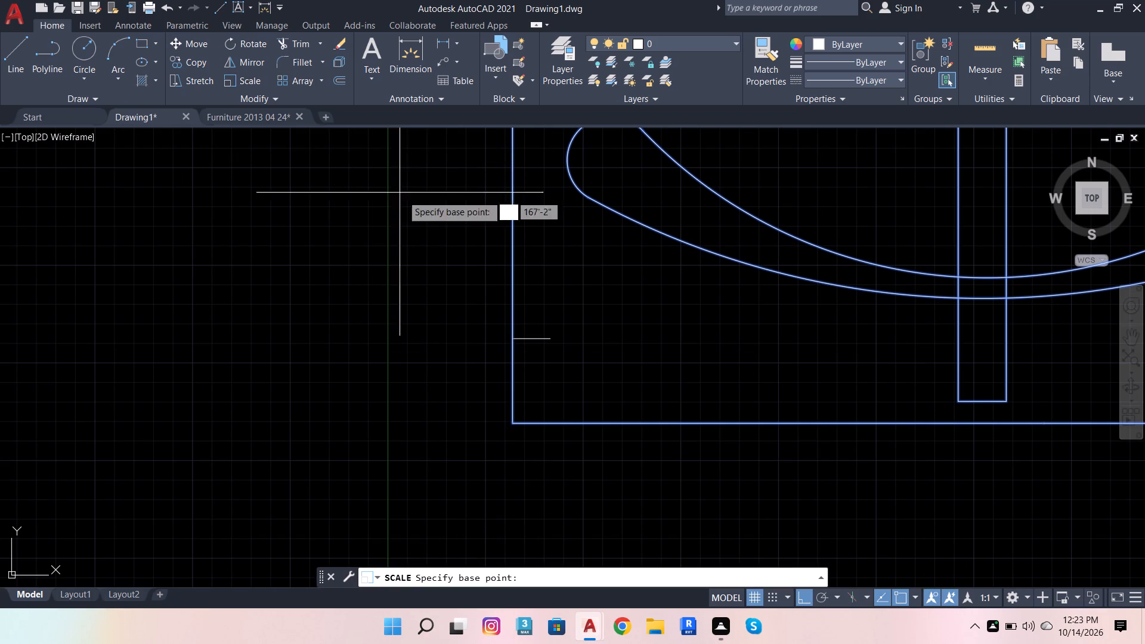
pyautogui.click(509, 343)
pyautogui.scroll(2, 547, 364)
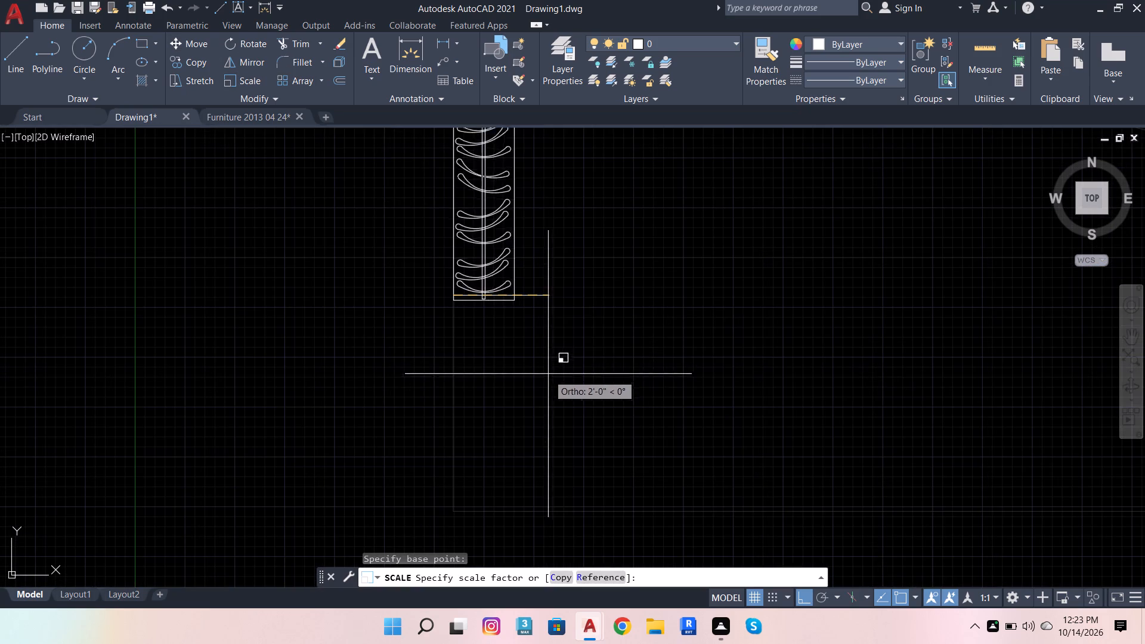
pyautogui.scroll(2, 601, 364)
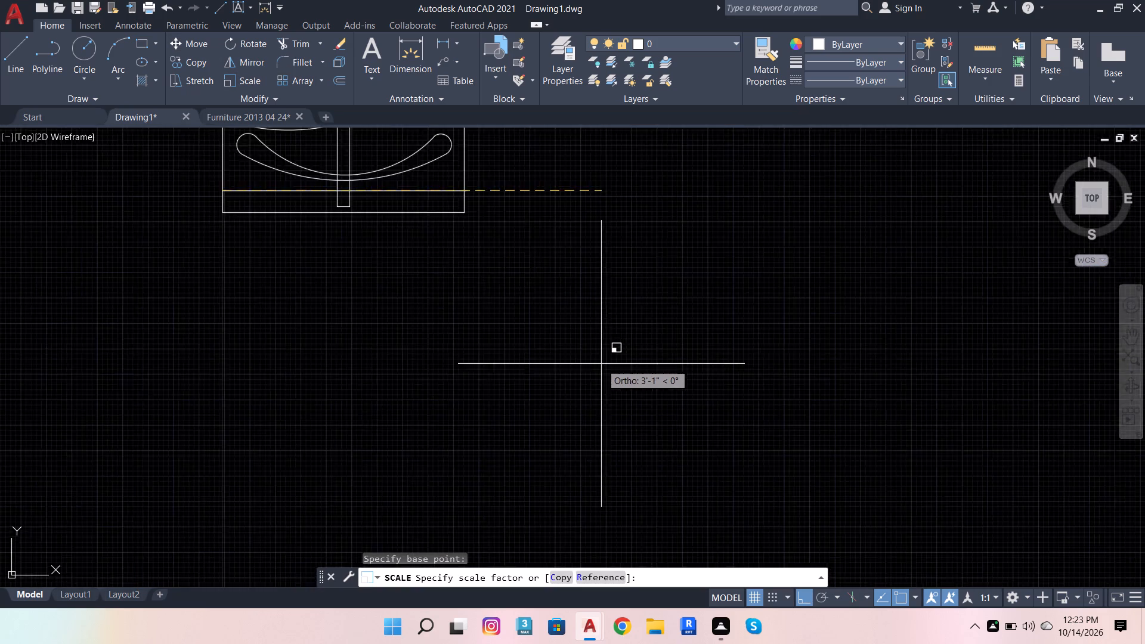
pyautogui.click(604, 369)
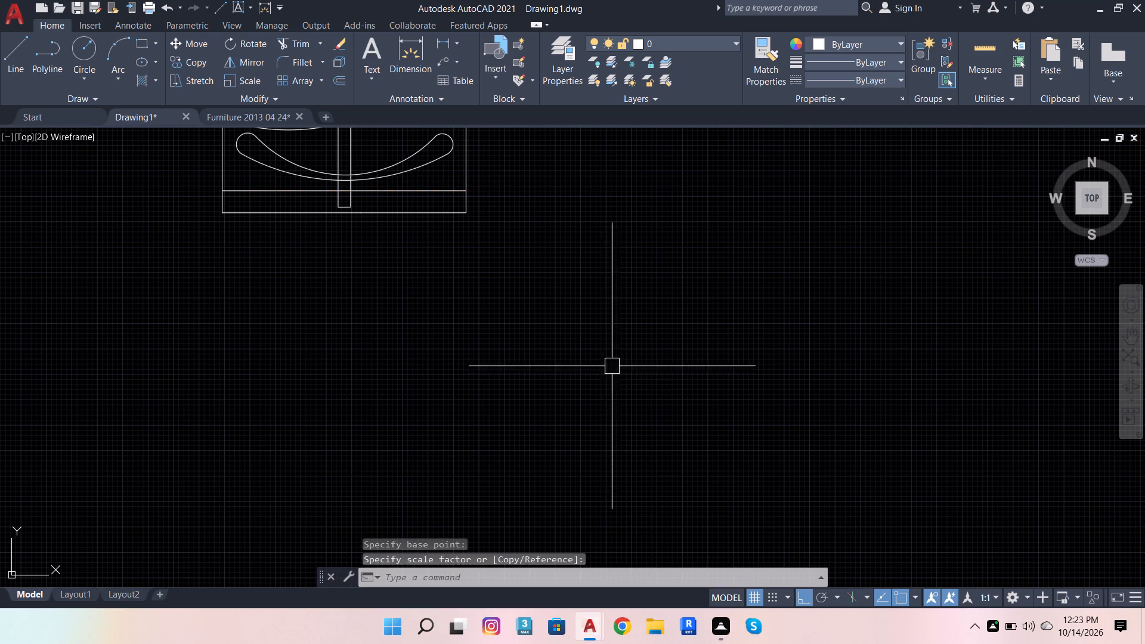
# Delete the 2' reference line across the bottom of the scaled wardrobe.
pyautogui.scroll(-3, 665, 366)
pyautogui.scroll(3, 577, 305)
pyautogui.click(636, 358)
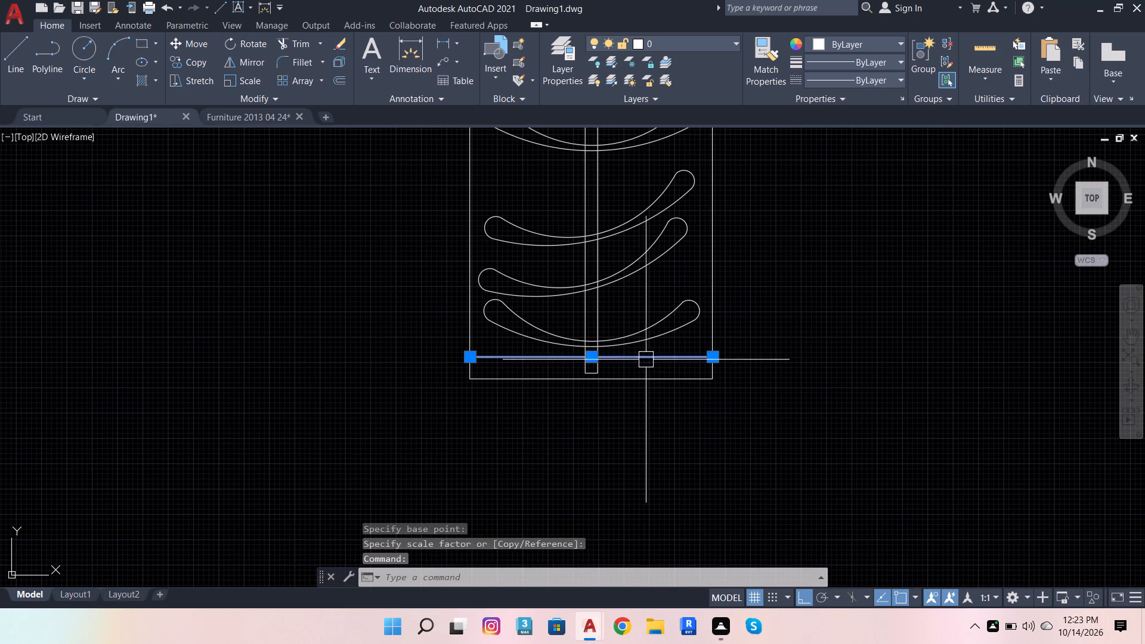
pyautogui.press('Delete')
# Rotate the wardrobe block 270° about its lower-left corner so that it lies horizontally.
pyautogui.scroll(-5, 697, 372)
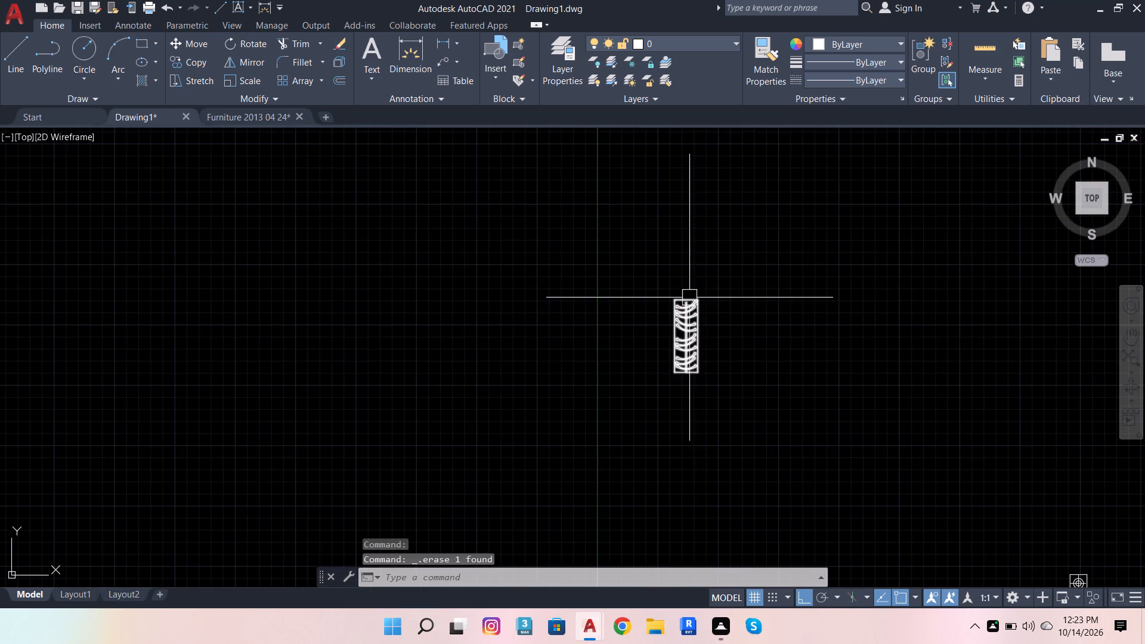
pyautogui.scroll(-3, 691, 297)
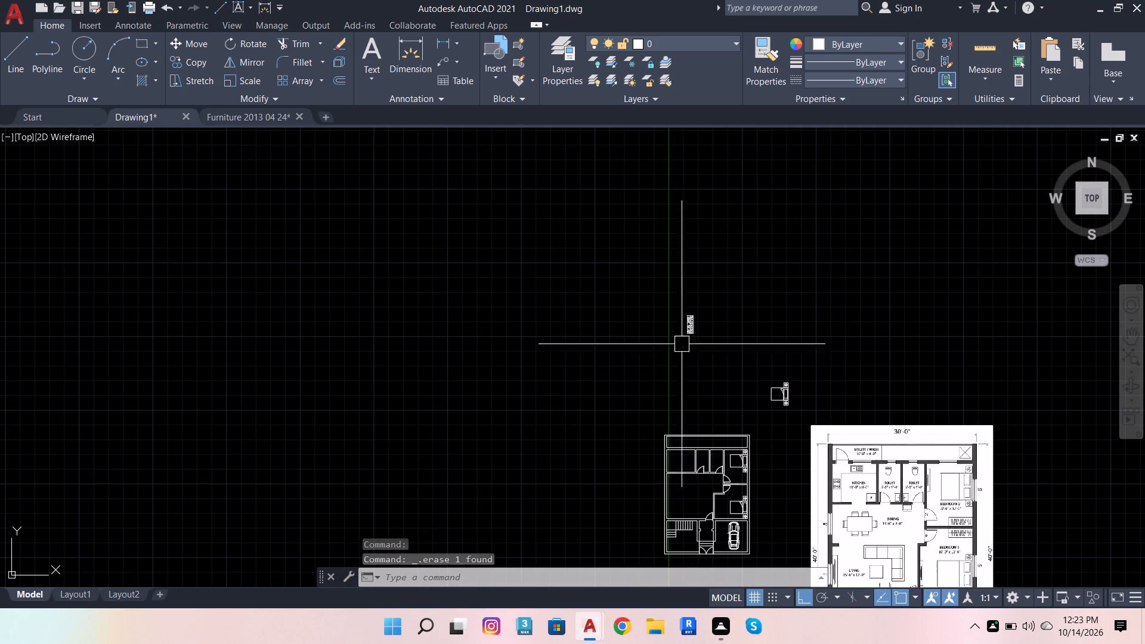
pyautogui.click(682, 323)
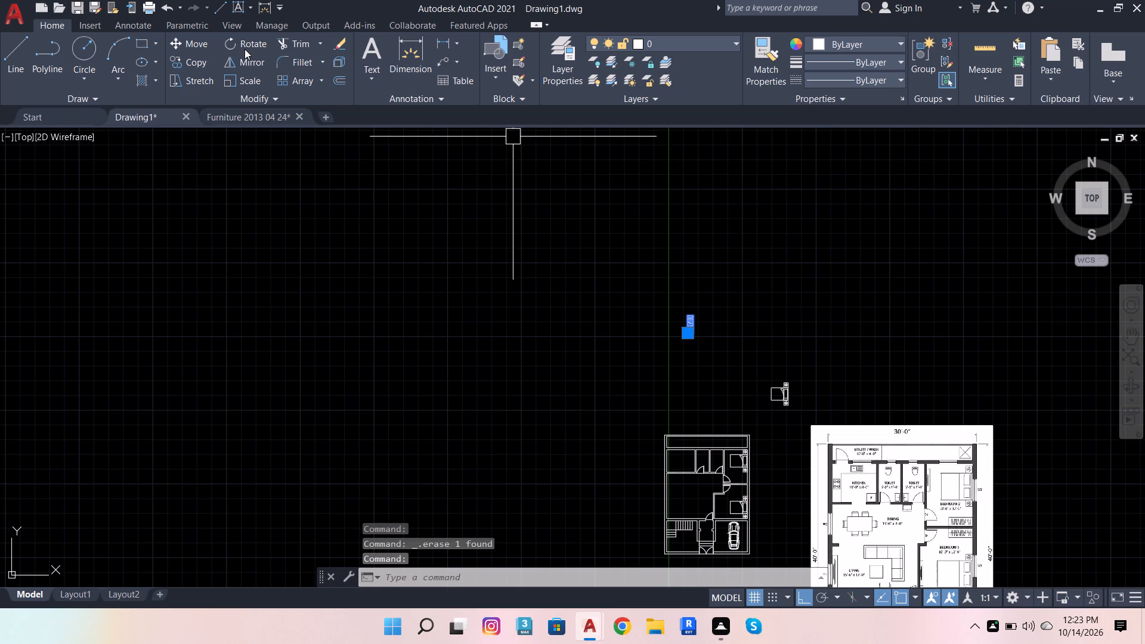
pyautogui.click(245, 49)
pyautogui.scroll(2, 673, 334)
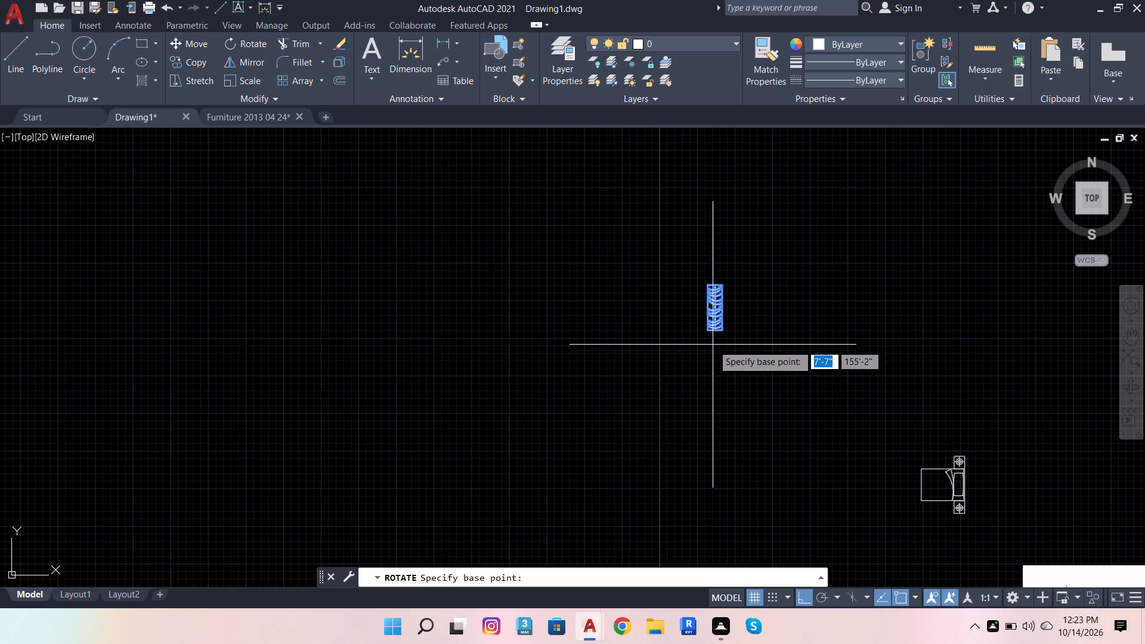
pyautogui.scroll(2, 708, 340)
pyautogui.click(706, 315)
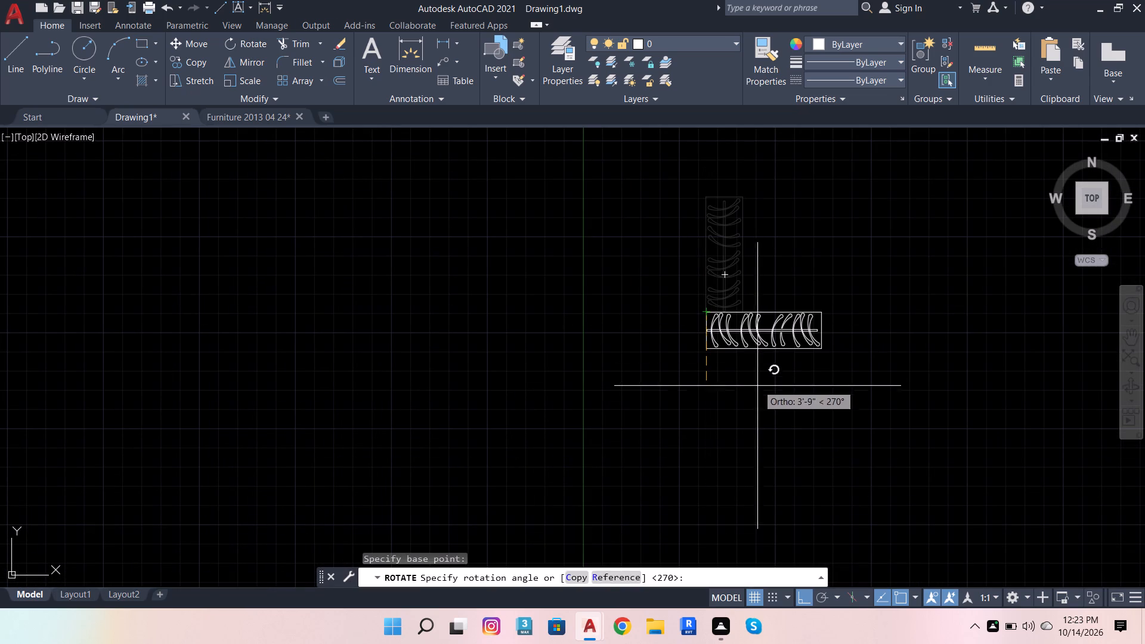
pyautogui.click(756, 391)
# Copy the horizontal wardrobe by its lower-right corner into the bottom-right inside corner of the upper bedroom.
pyautogui.click(750, 347)
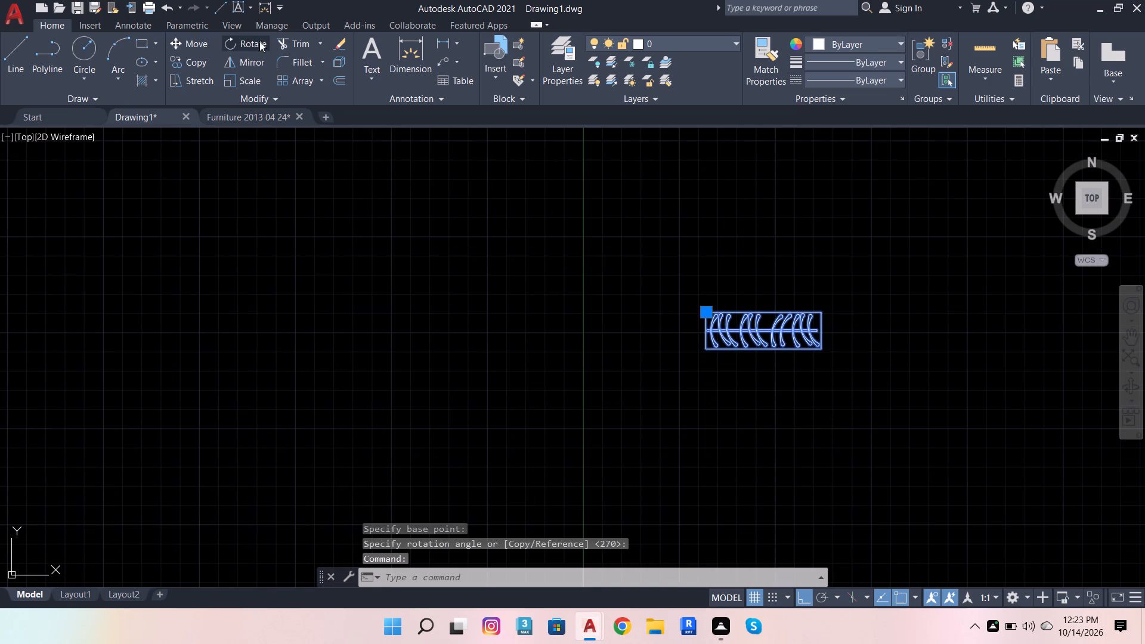
pyautogui.click(198, 63)
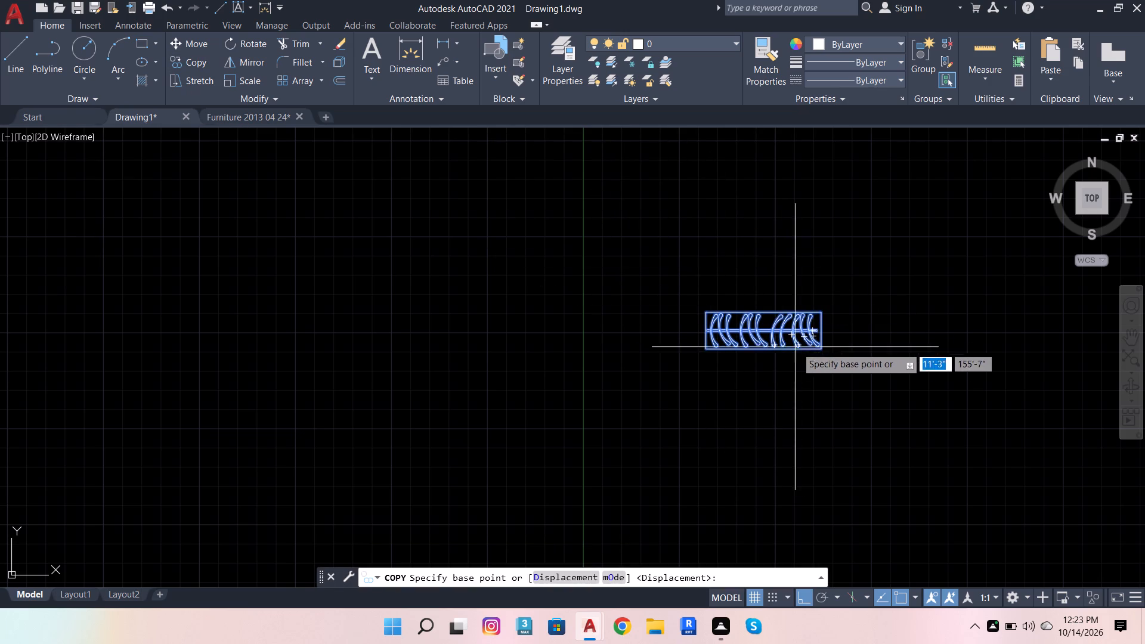
pyautogui.click(822, 351)
pyautogui.scroll(-5, 840, 247)
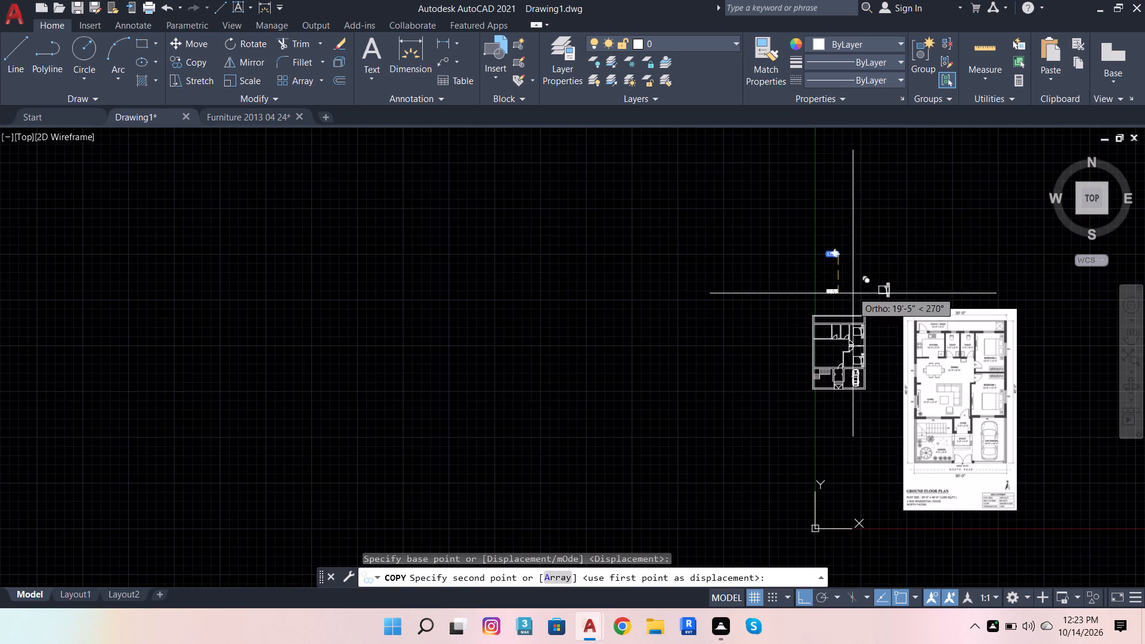
pyautogui.scroll(5, 861, 329)
pyautogui.click(879, 478)
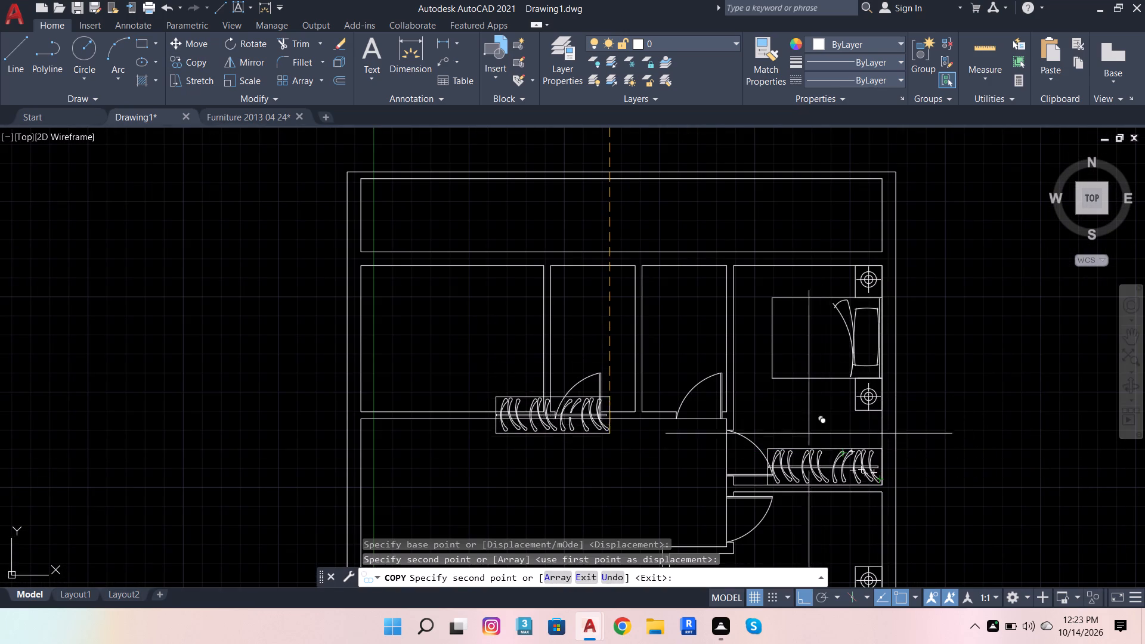
pyautogui.press('Escape')
# Copy the upper bedroom's wardrobe by its top-right corner into the top-right inside corner of the lower bedroom.
pyautogui.click(802, 460)
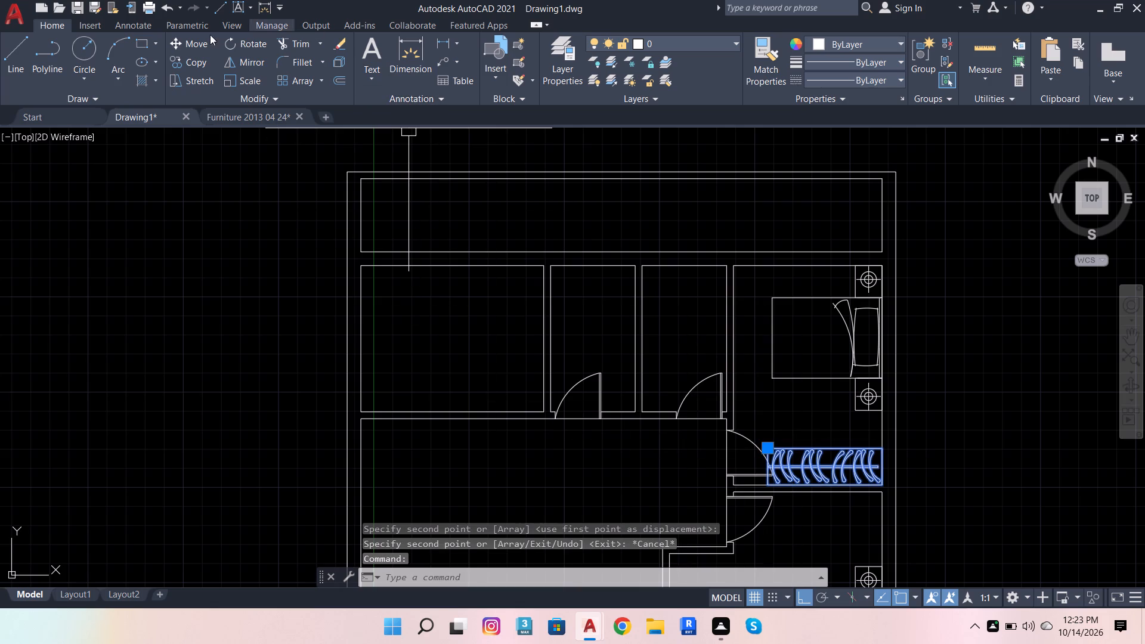
pyautogui.click(196, 67)
pyautogui.scroll(2, 922, 481)
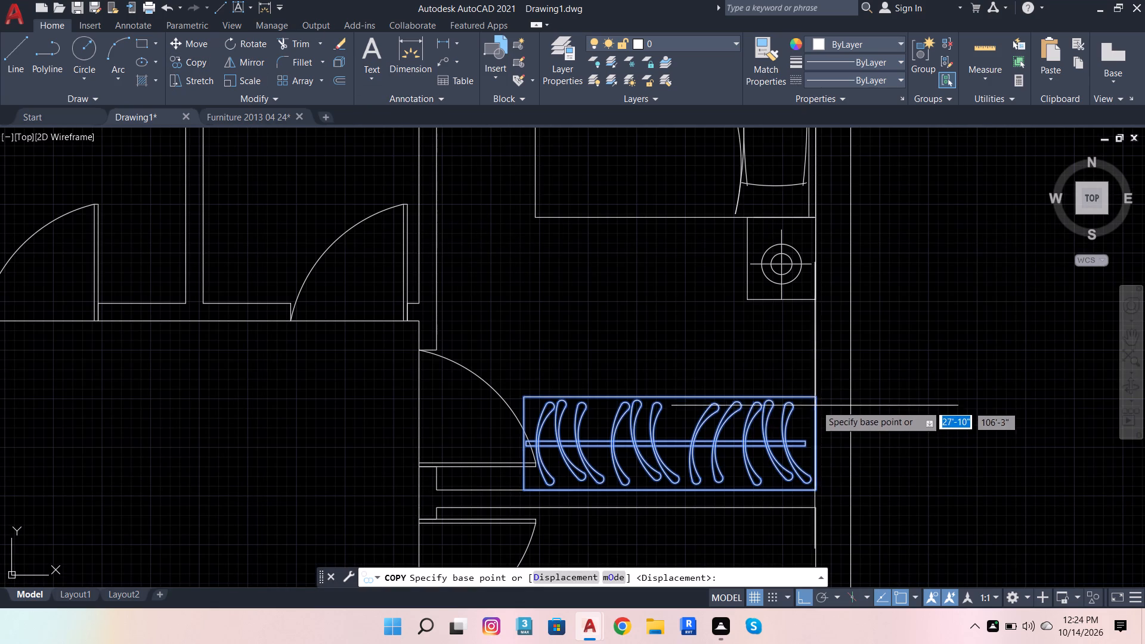
pyautogui.click(816, 394)
pyautogui.scroll(-3, 842, 340)
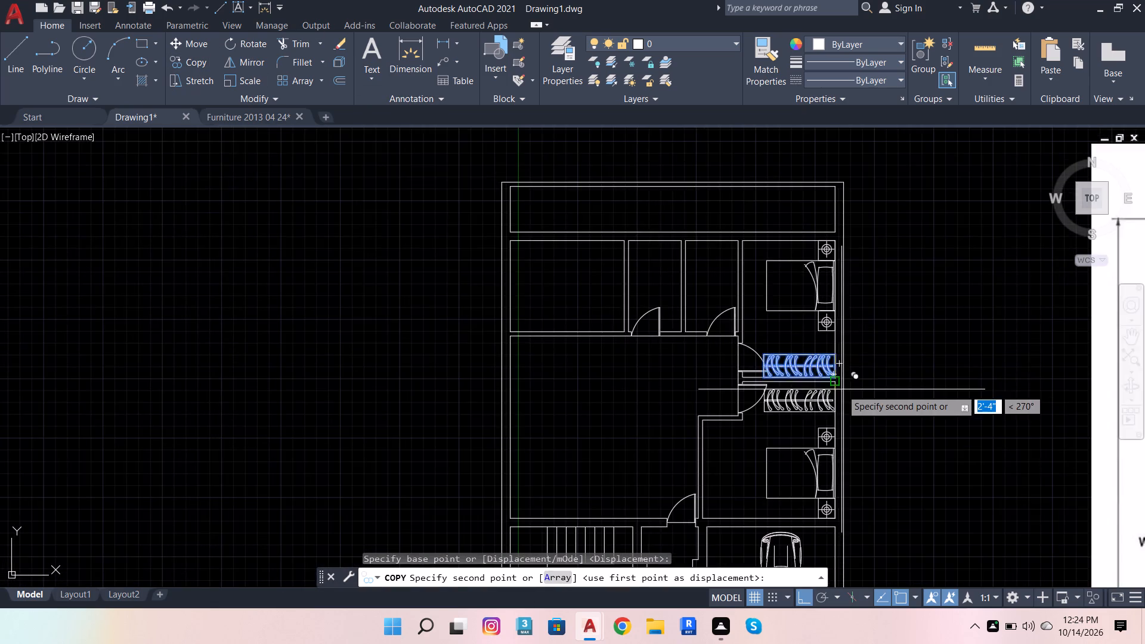
pyautogui.scroll(3, 841, 389)
pyautogui.click(808, 364)
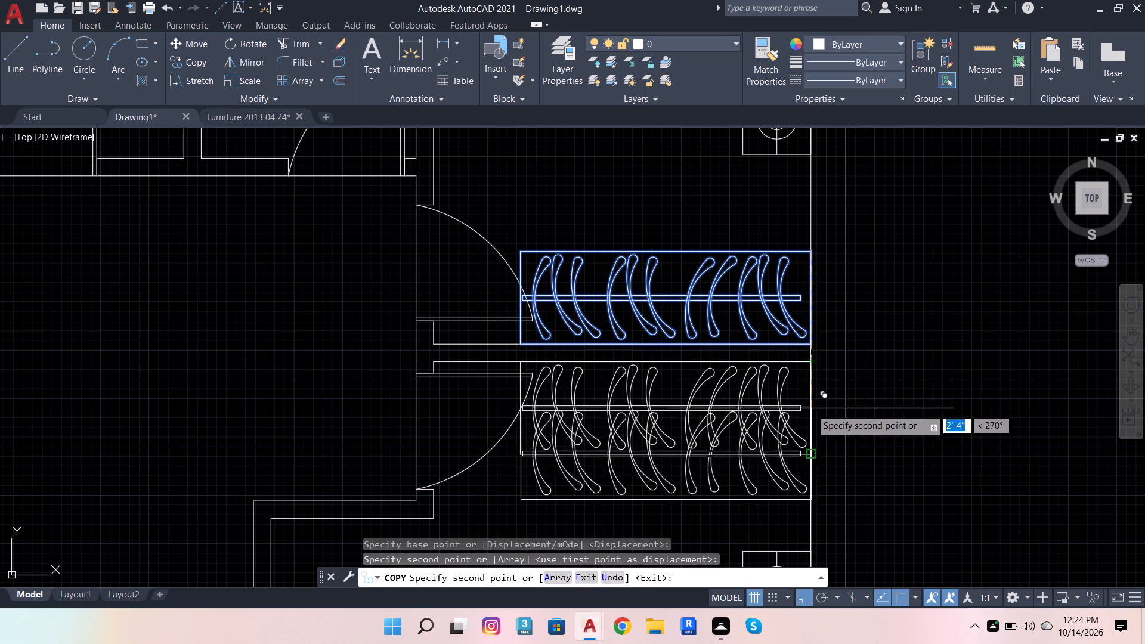
pyautogui.press('Escape')
# Check the lower bedroom wardrobe's length with a temporary linear dimension below it, and delete the dimension.
pyautogui.scroll(1, 692, 398)
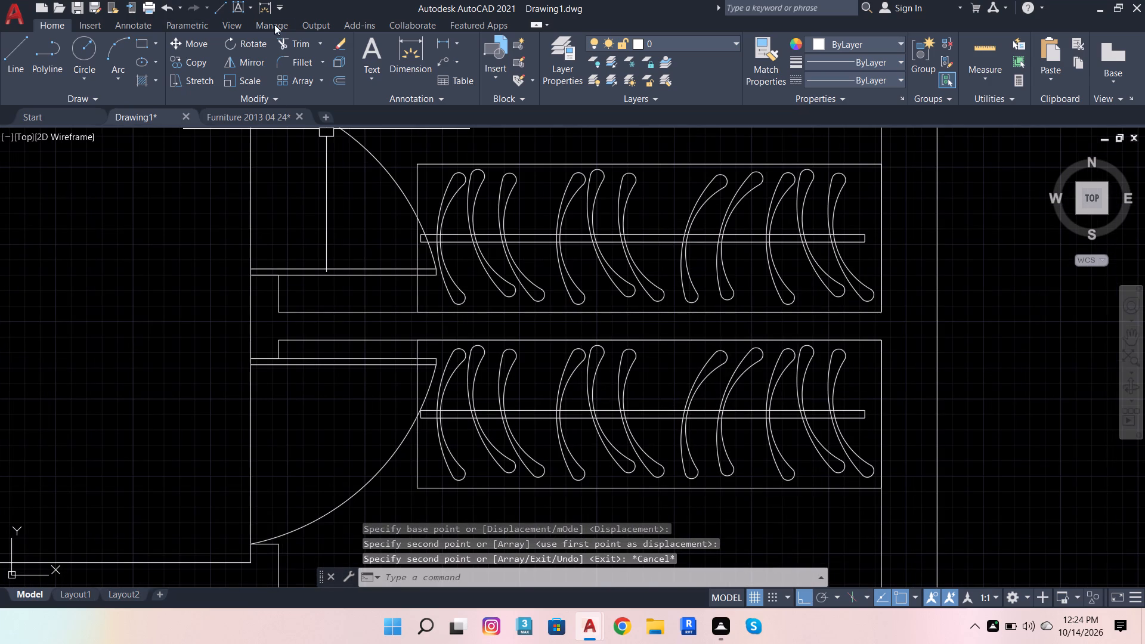
pyautogui.click(418, 44)
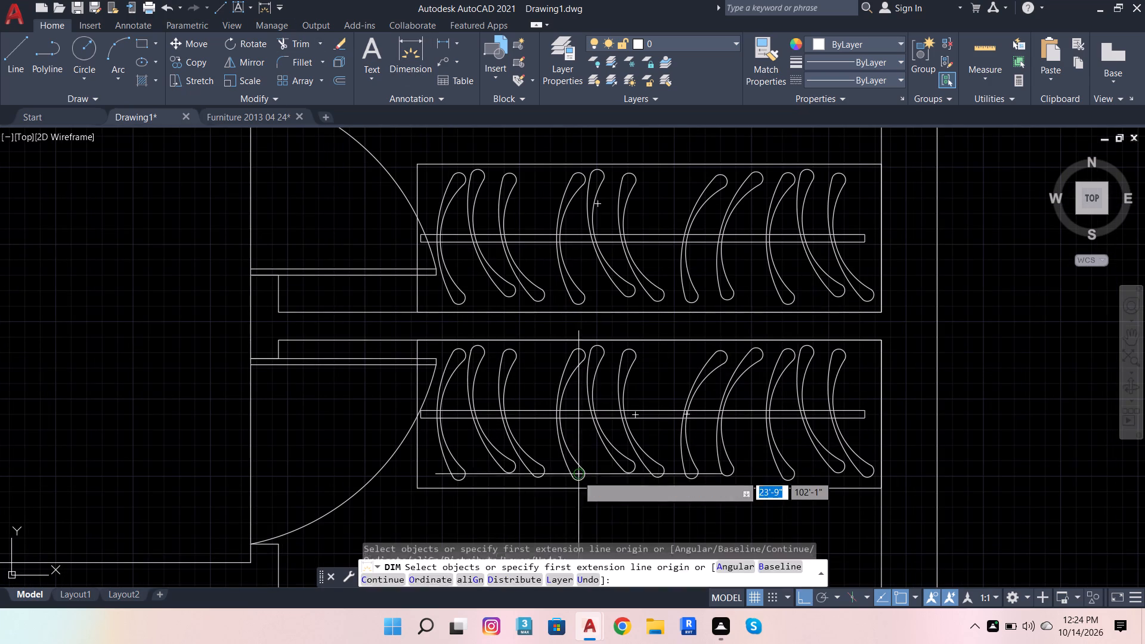
pyautogui.click(587, 491)
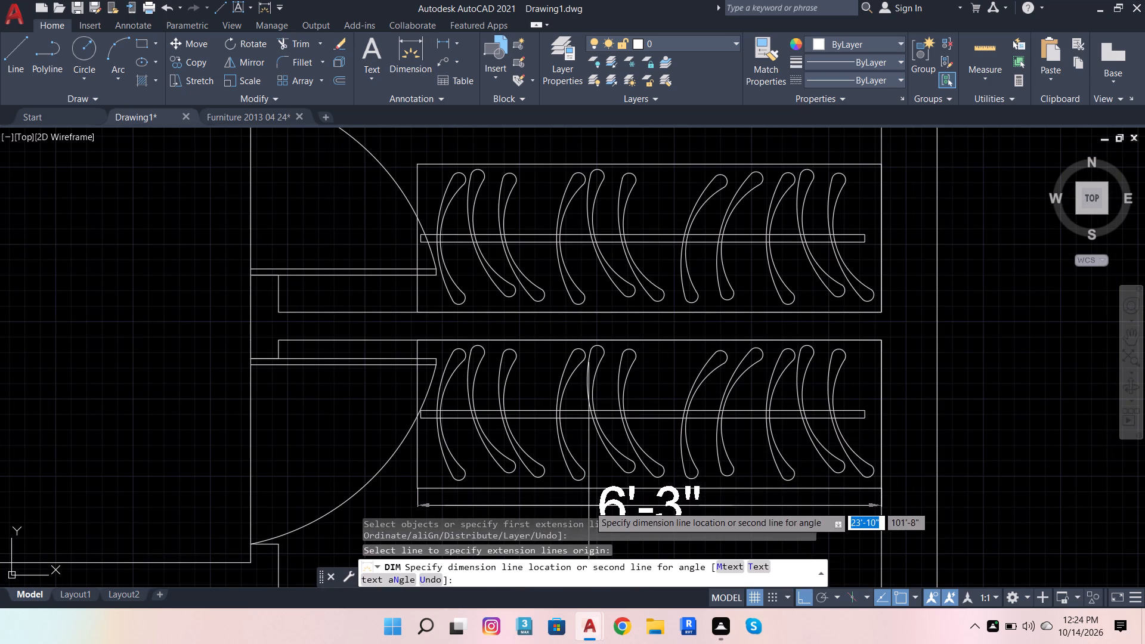
pyautogui.click(589, 507)
pyautogui.press('Escape')
pyautogui.scroll(-3, 589, 313)
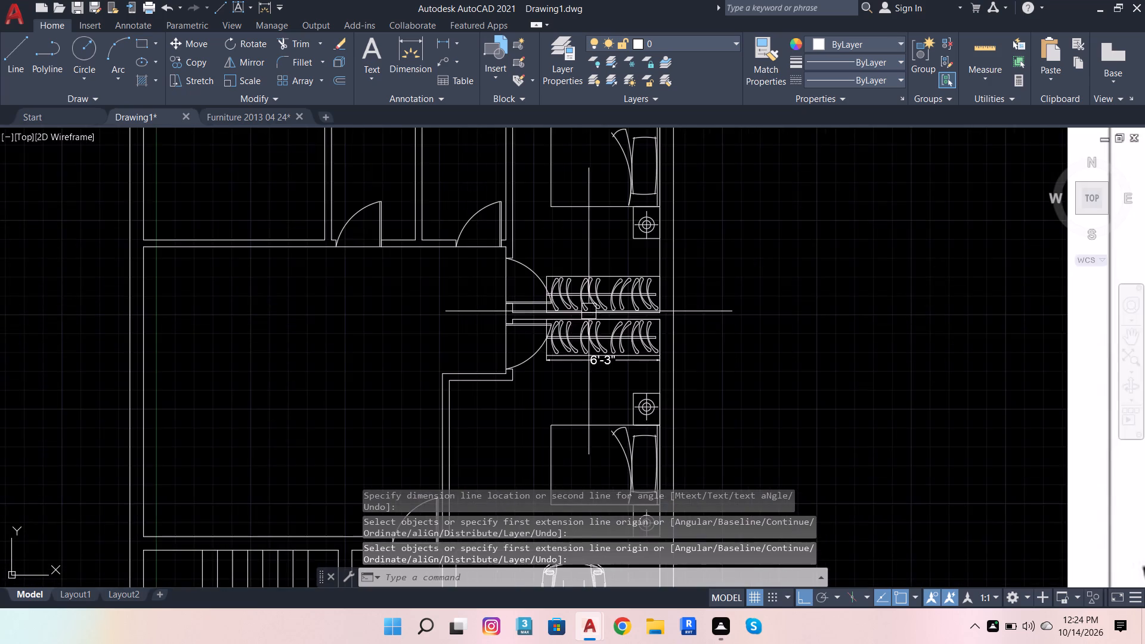
pyautogui.scroll(3, 590, 352)
pyautogui.click(598, 369)
pyautogui.press('Delete')
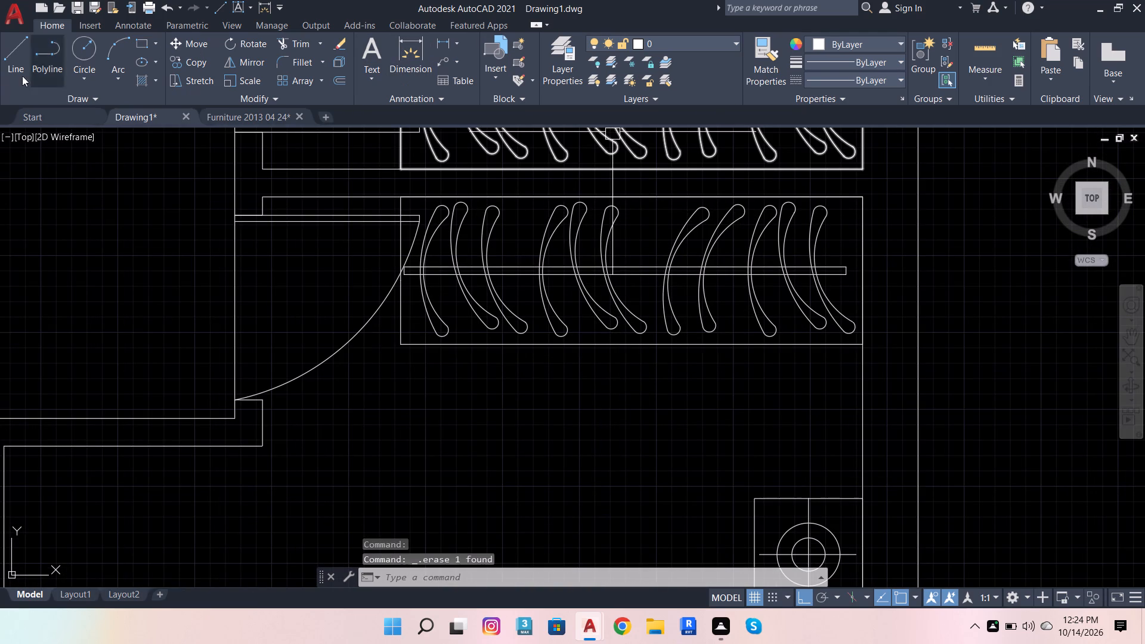
# Draw a 6' horizontal reference line inside the lower bedroom wardrobe, starting from its left edge near the bottom.
pyautogui.click(7, 63)
pyautogui.scroll(3, 409, 274)
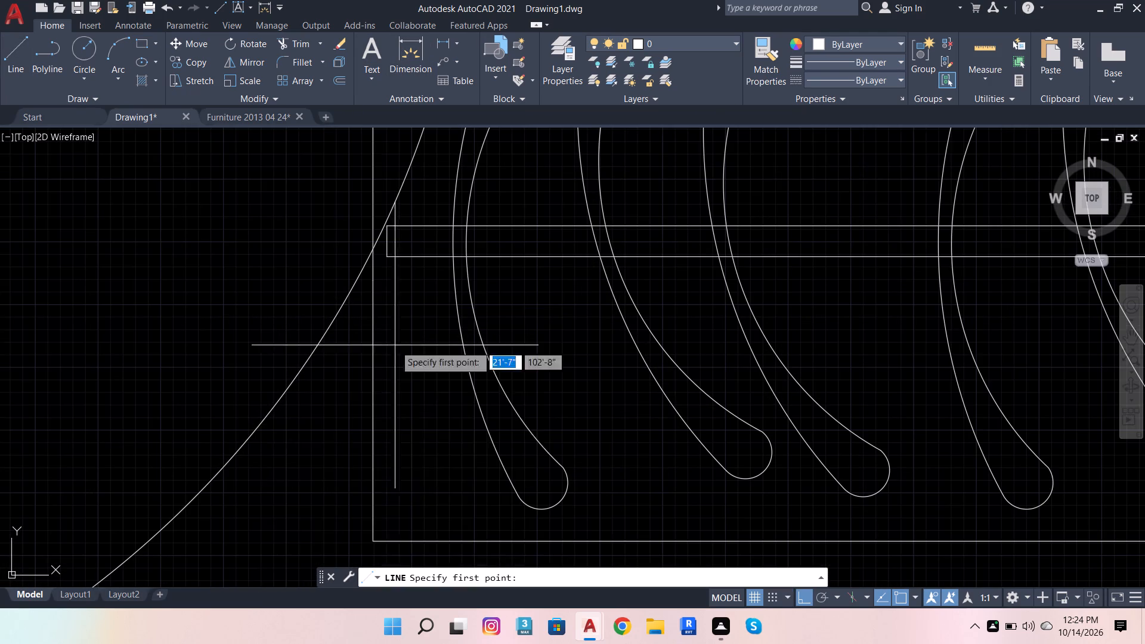
pyautogui.click(371, 492)
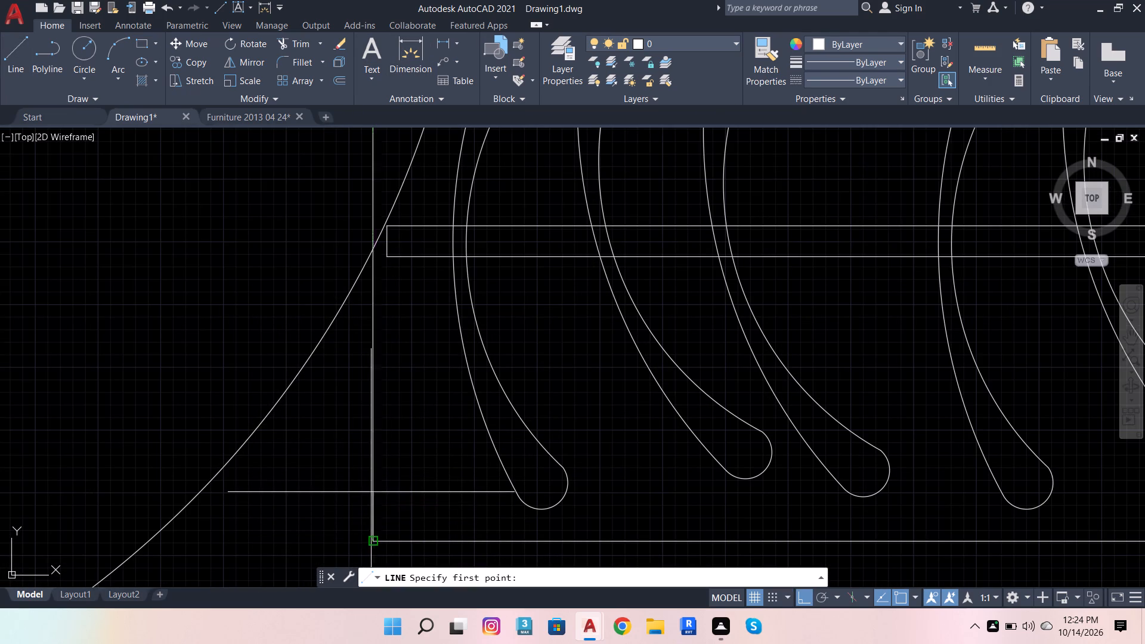
pyautogui.scroll(-3, 455, 468)
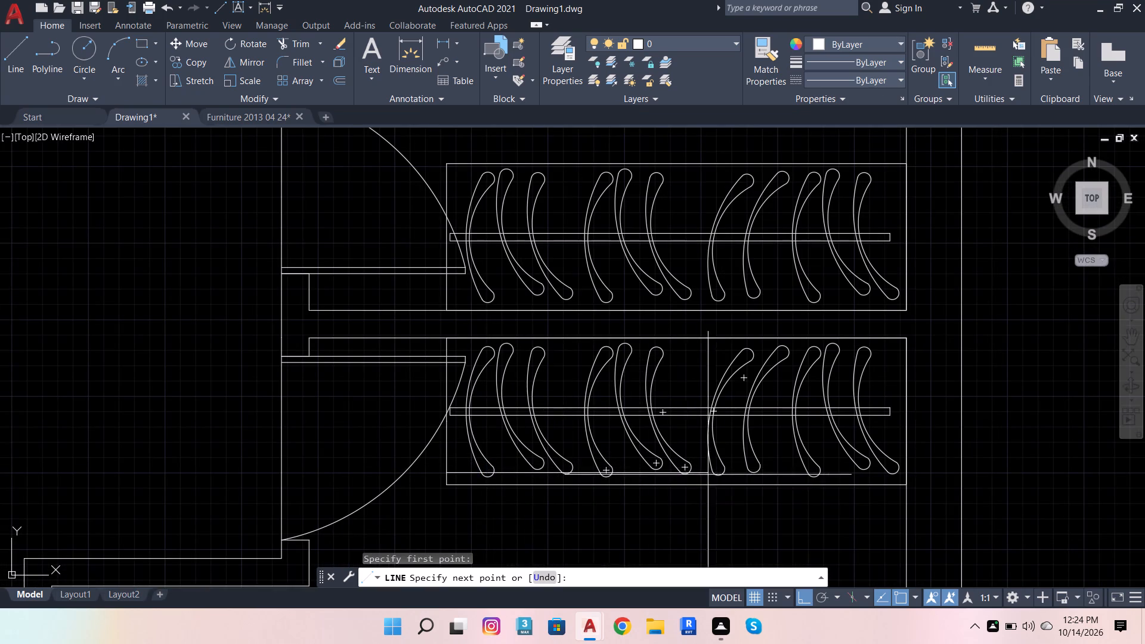
pyautogui.scroll(2, 755, 480)
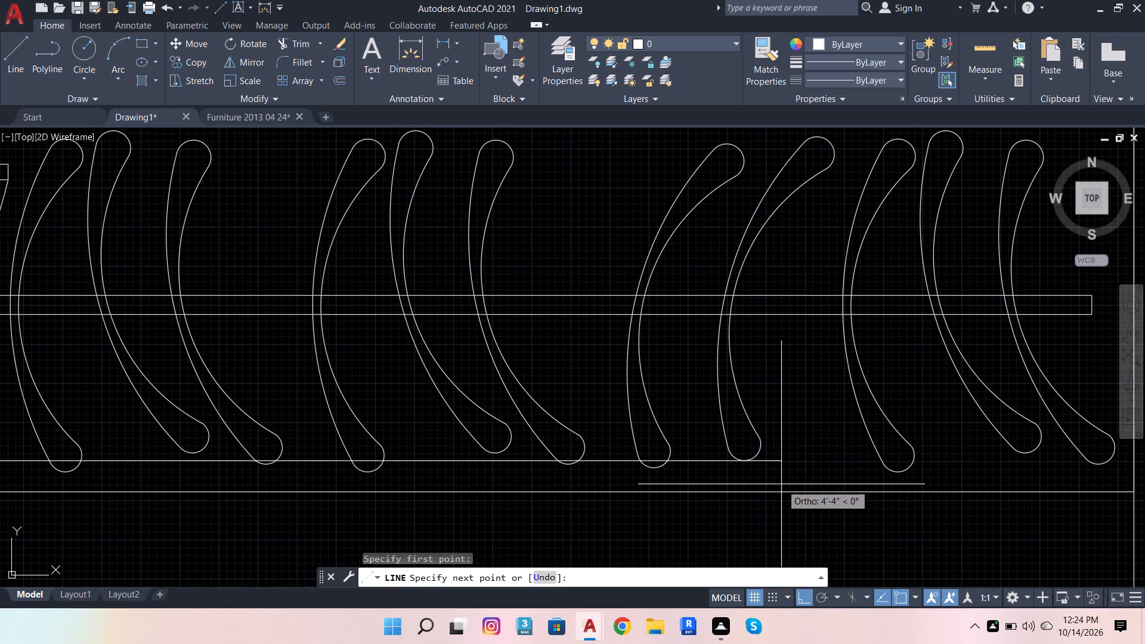
pyautogui.write("6'")
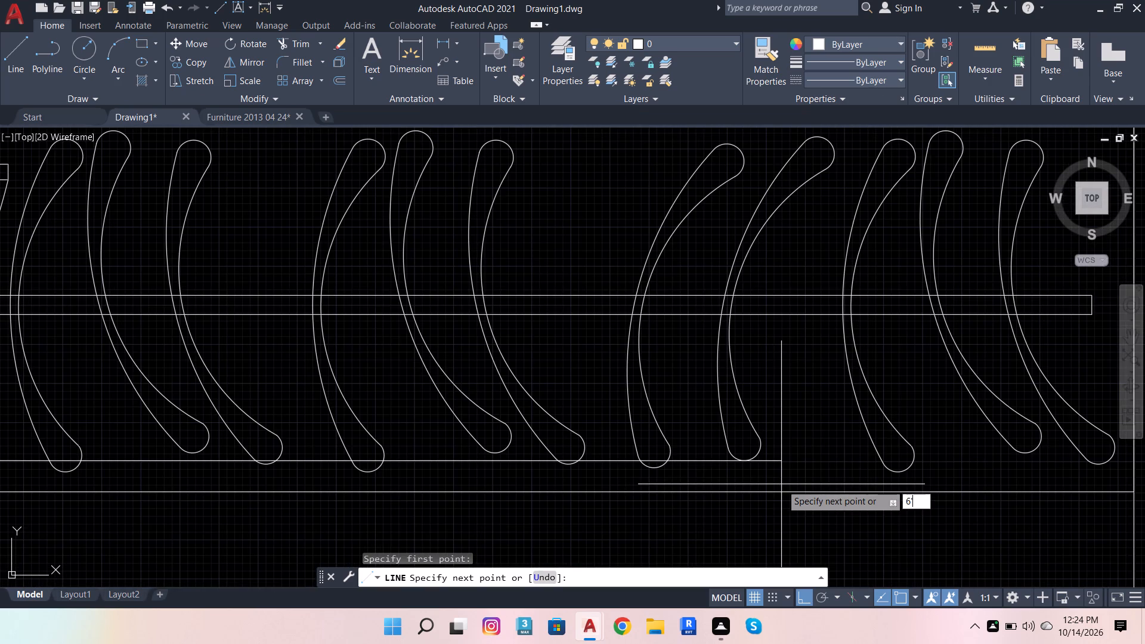
pyautogui.press('Return')
pyautogui.press('space')
pyautogui.scroll(-3, 763, 435)
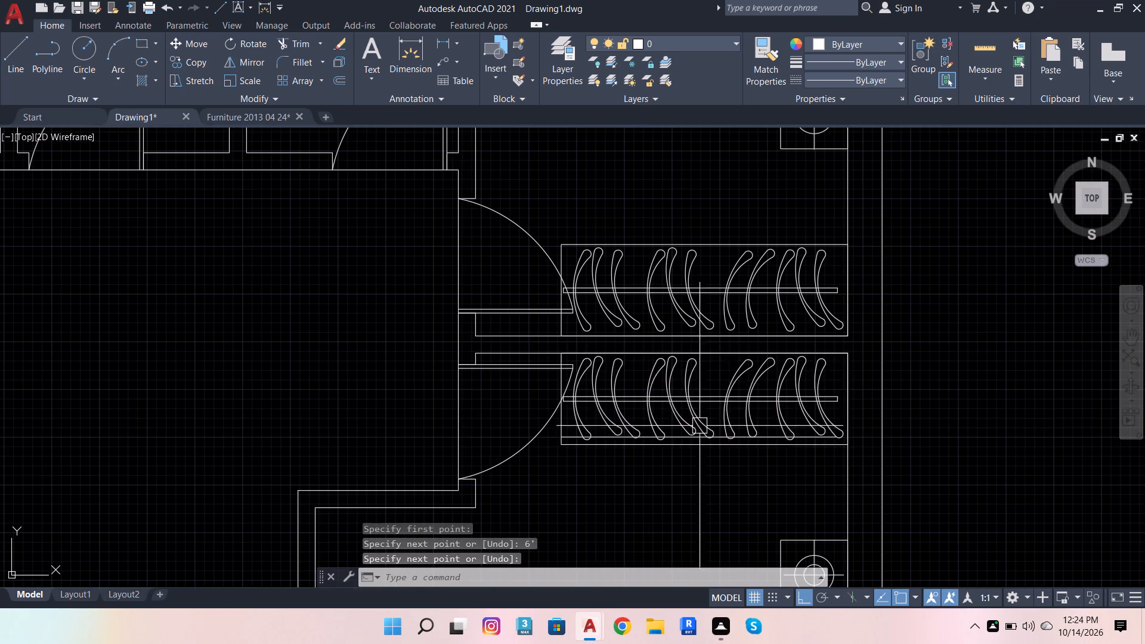
# Scale the lower bedroom wardrobe down from the reference line's left end so its length matches the 6' line.
pyautogui.click(604, 419)
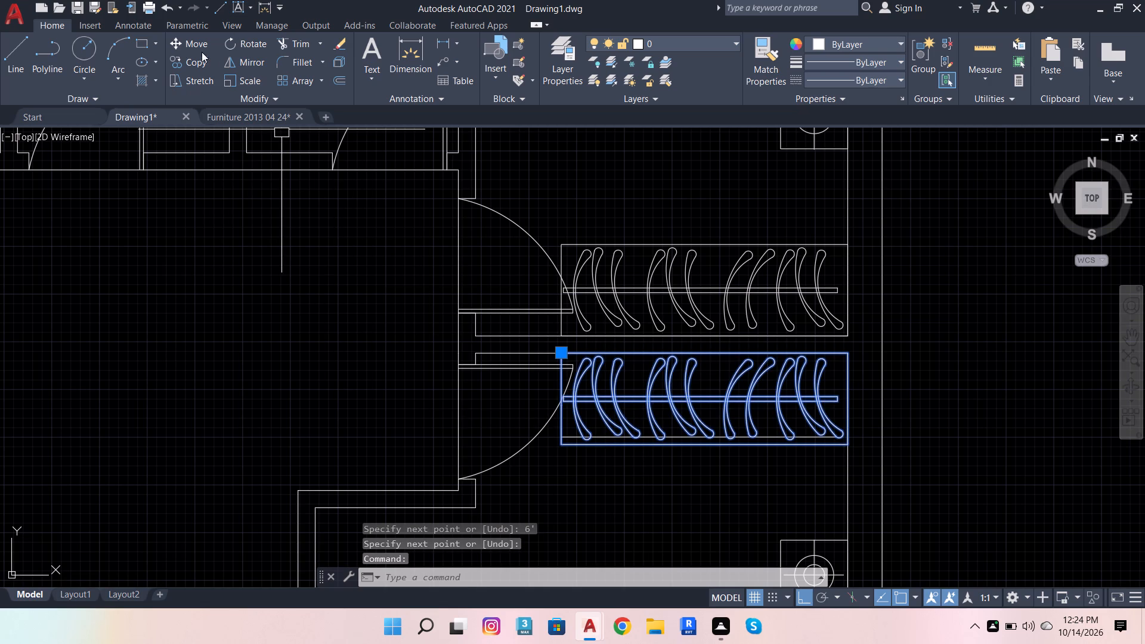
pyautogui.click(240, 83)
pyautogui.scroll(2, 573, 374)
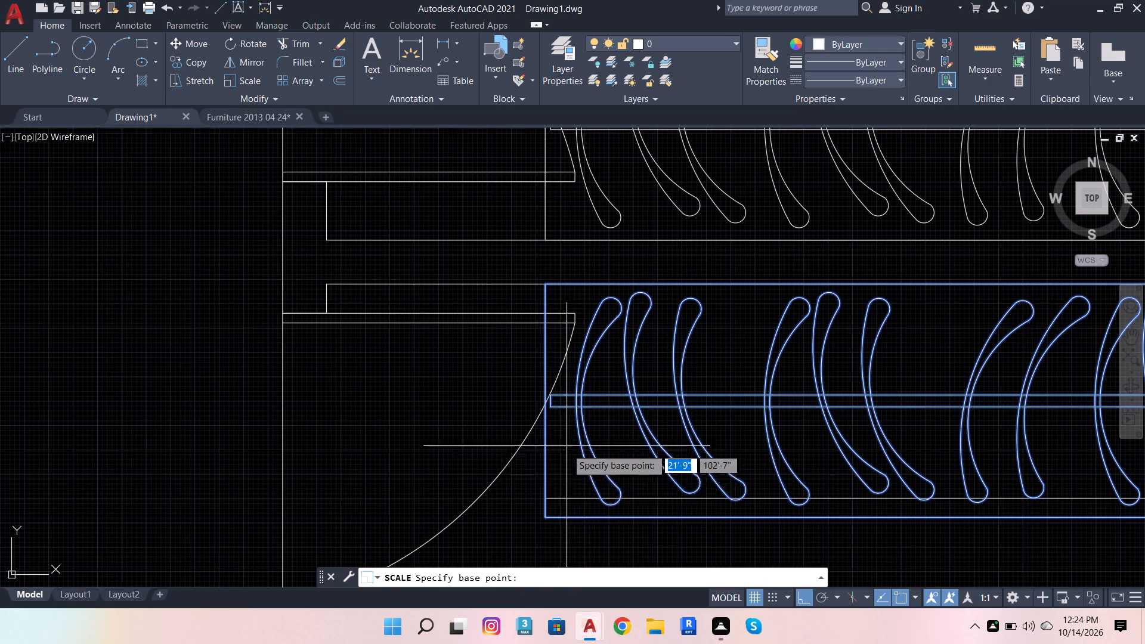
pyautogui.click(545, 501)
pyautogui.scroll(-2, 633, 481)
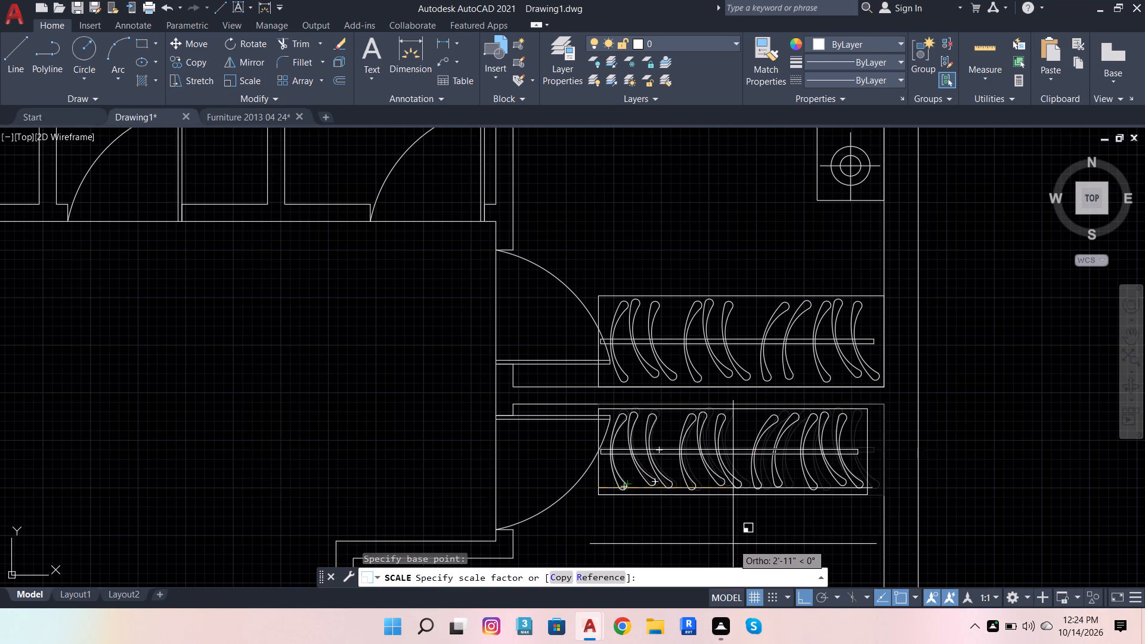
pyautogui.scroll(1, 739, 543)
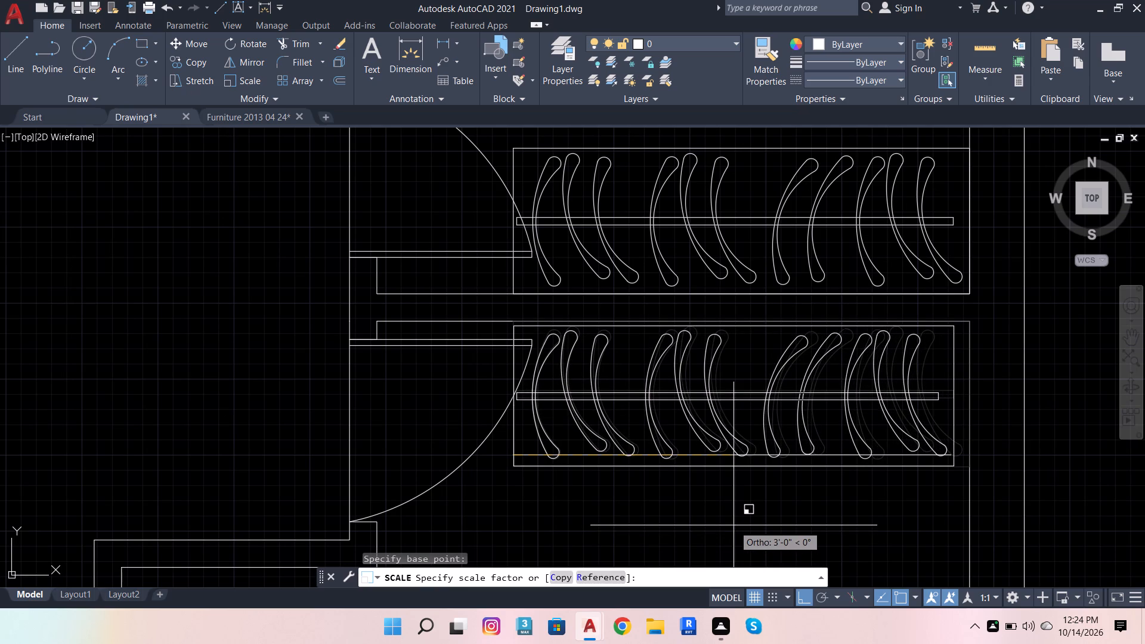
pyautogui.click(731, 526)
# Delete the horizontal reference line inside the lower bedroom wardrobe.
pyautogui.scroll(3, 849, 471)
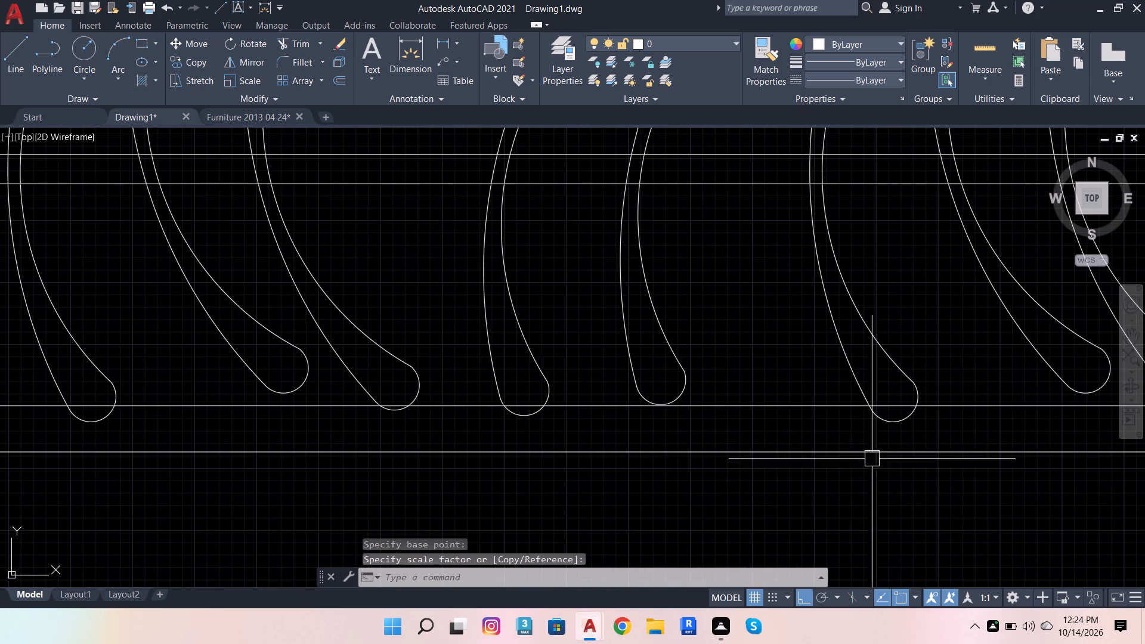
pyautogui.click(960, 405)
pyautogui.press('BackSpace')
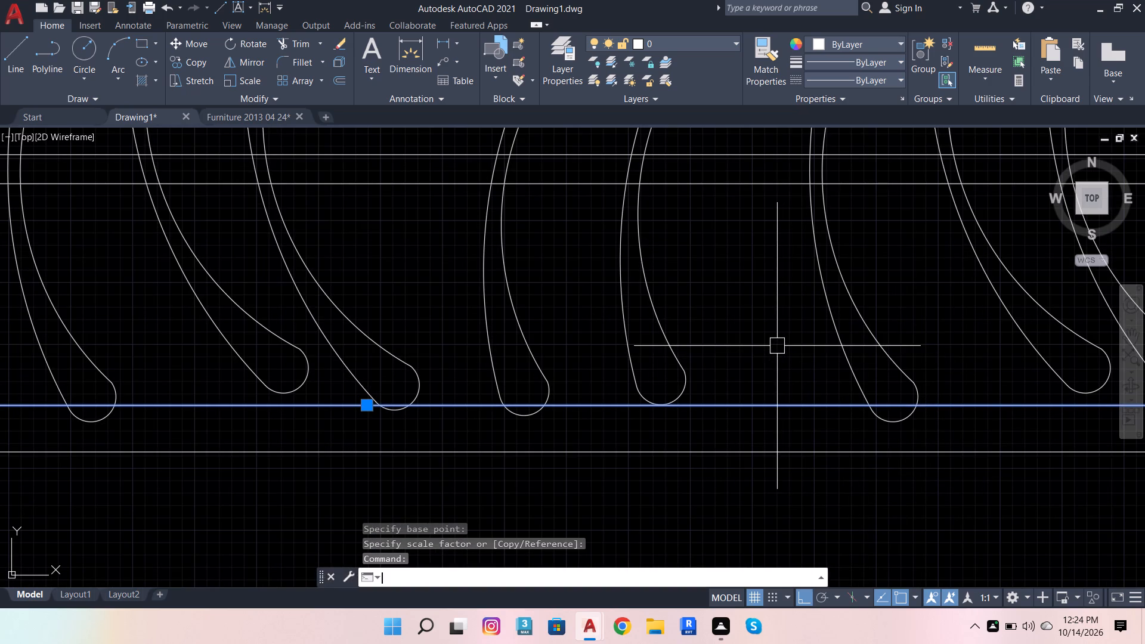
pyautogui.scroll(-2, 735, 349)
pyautogui.press('Delete')
pyautogui.scroll(-3, 705, 360)
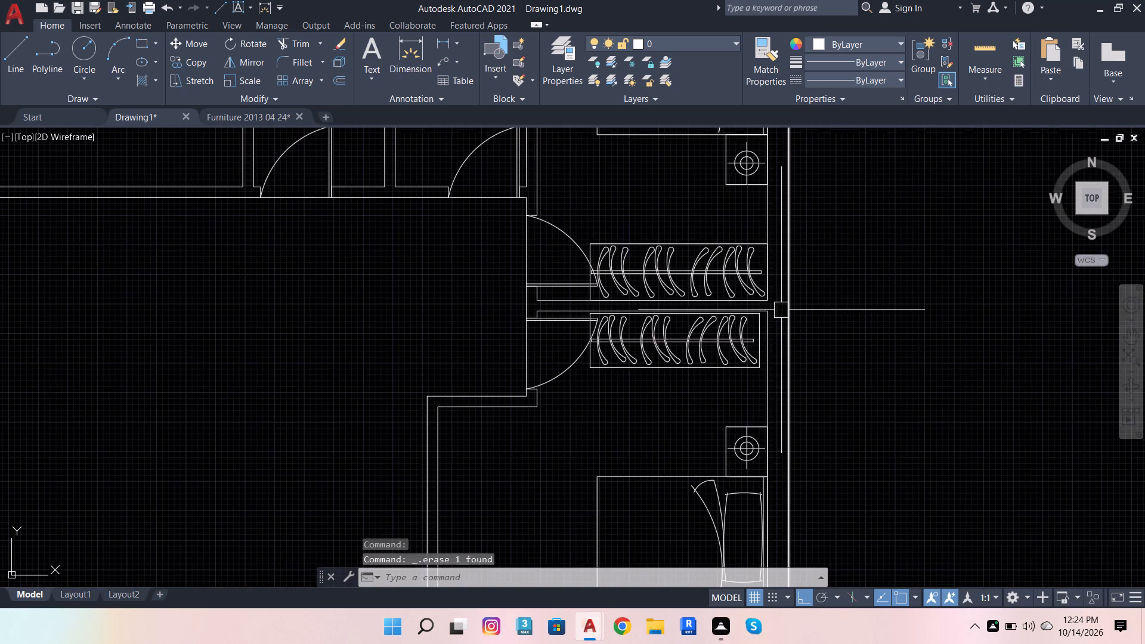
# Move the rescaled wardrobe by its top-right corner into the top-right inside corner of the lower bedroom.
pyautogui.scroll(2, 781, 310)
pyautogui.click(726, 327)
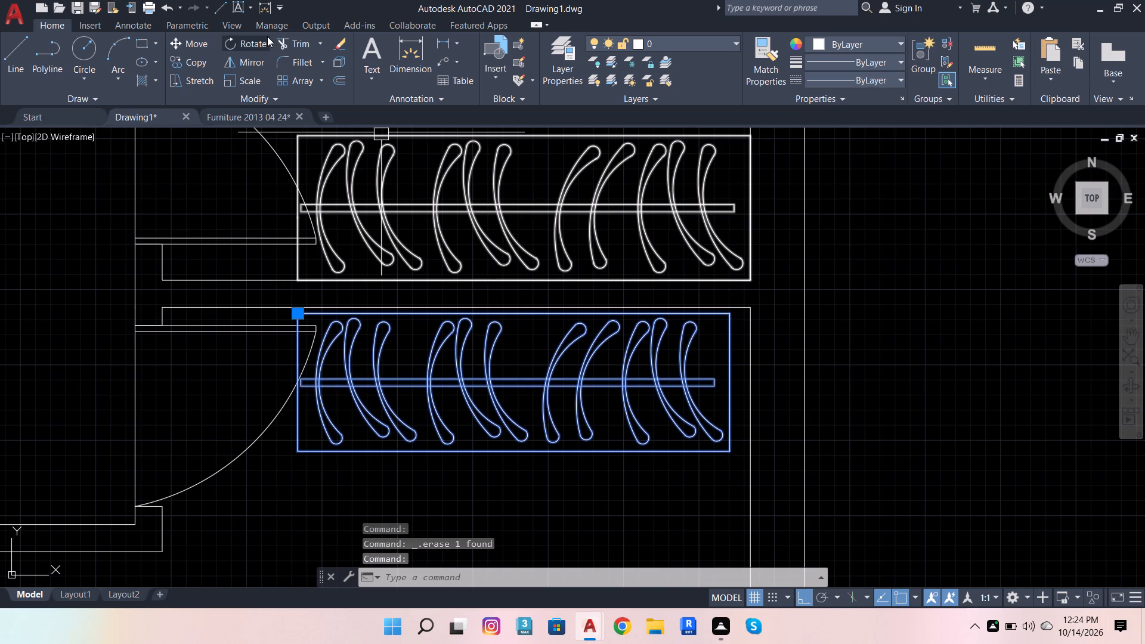
pyautogui.click(195, 46)
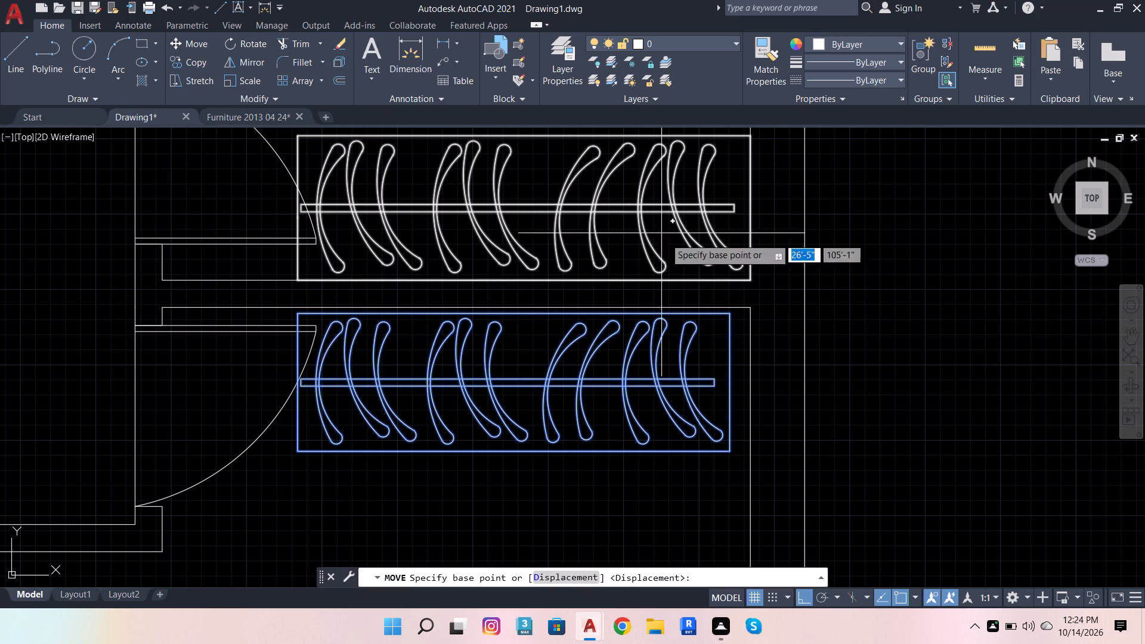
pyautogui.scroll(2, 736, 320)
pyautogui.click(720, 305)
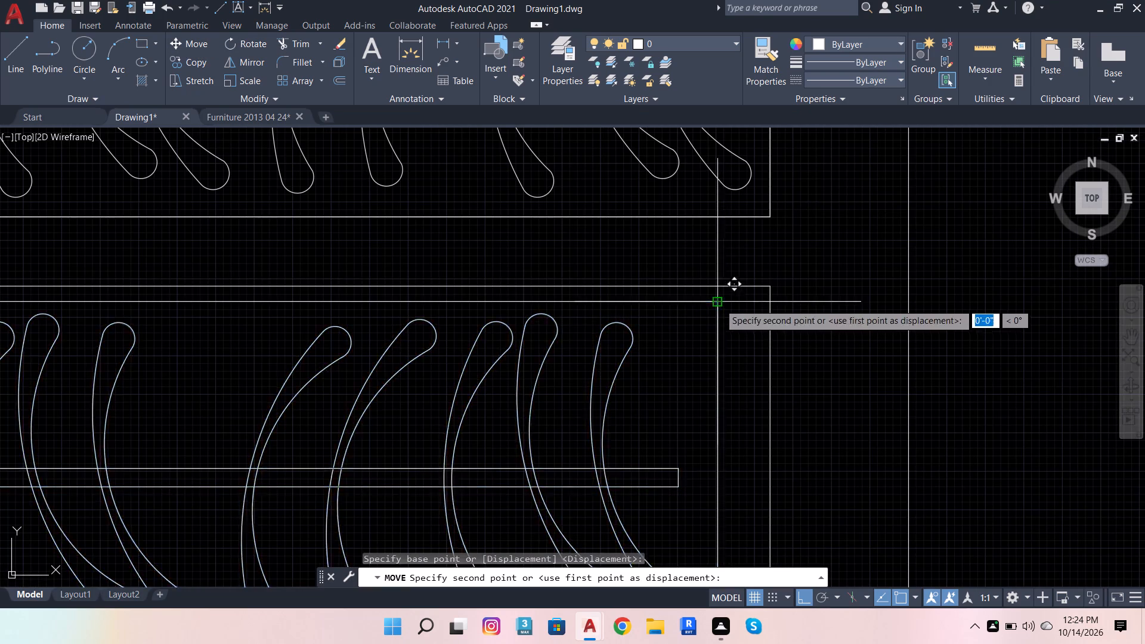
pyautogui.click(770, 290)
pyautogui.scroll(-3, 782, 283)
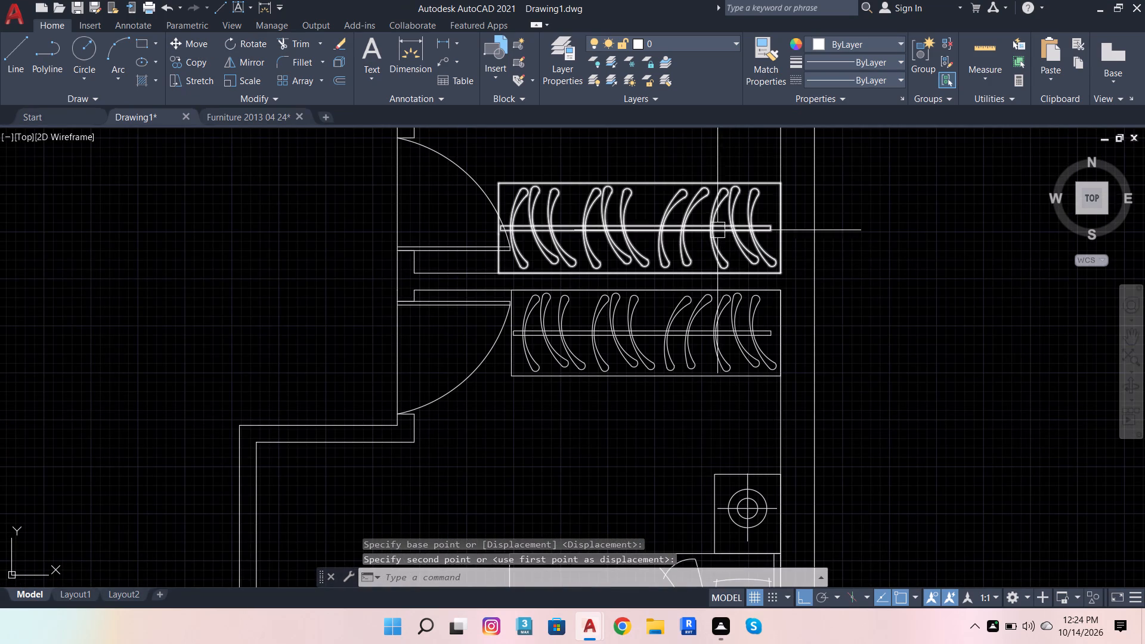
# Delete the oversized wardrobe from the upper bedroom.
pyautogui.click(714, 225)
pyautogui.press('Delete')
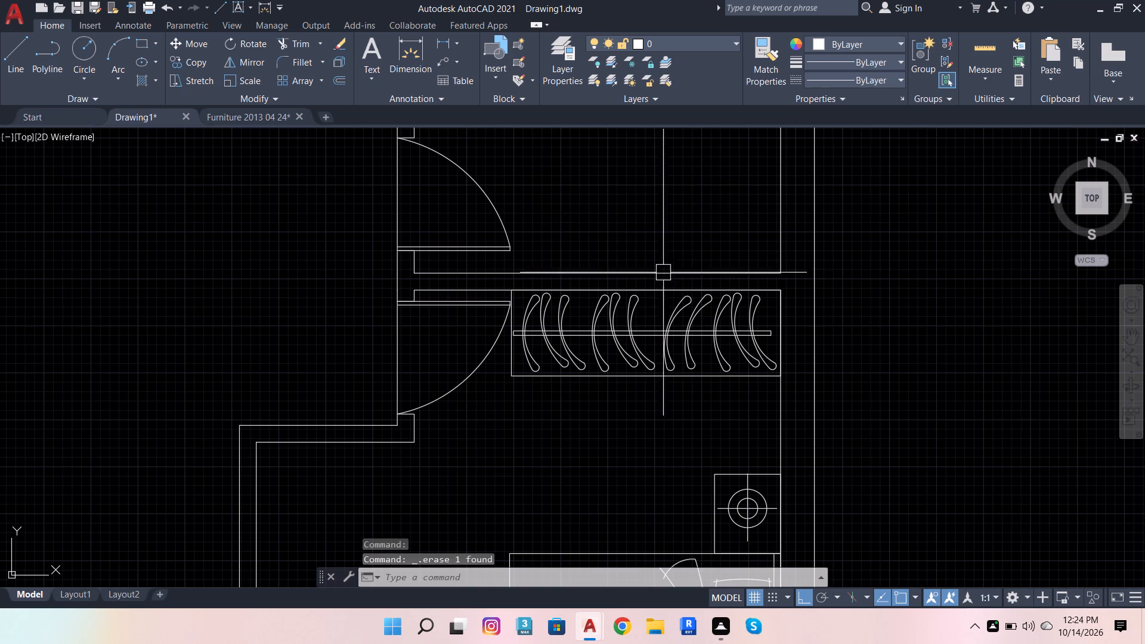
# Copy the lower bedroom's rescaled wardrobe by its lower-right corner into the bottom-right inside corner of the upper bedroom.
pyautogui.click(690, 323)
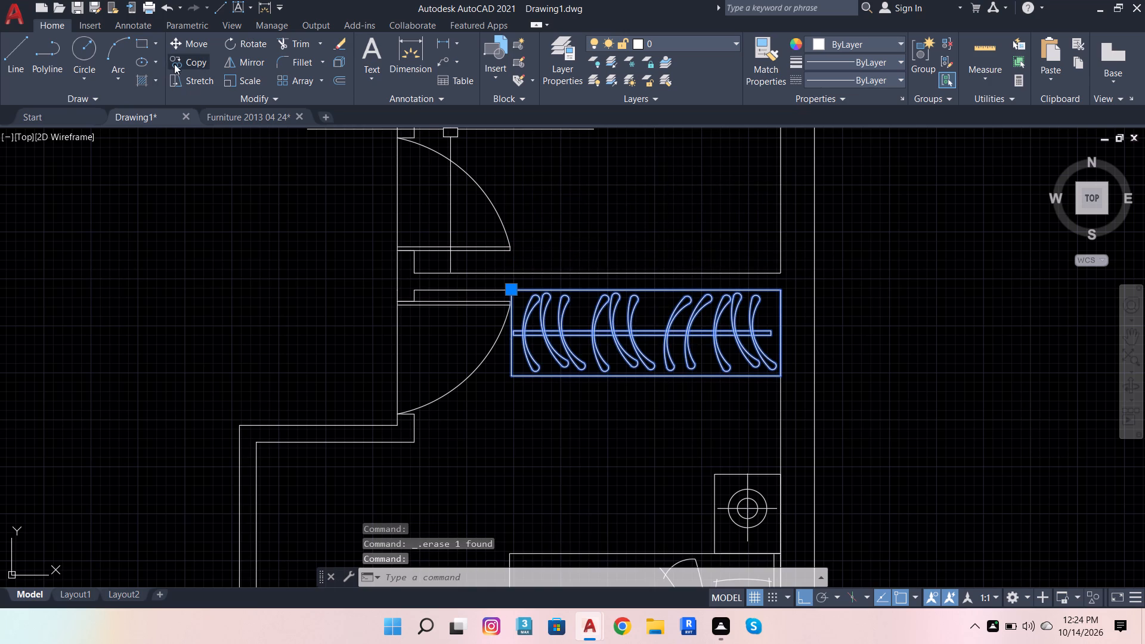
pyautogui.click(174, 64)
pyautogui.click(784, 379)
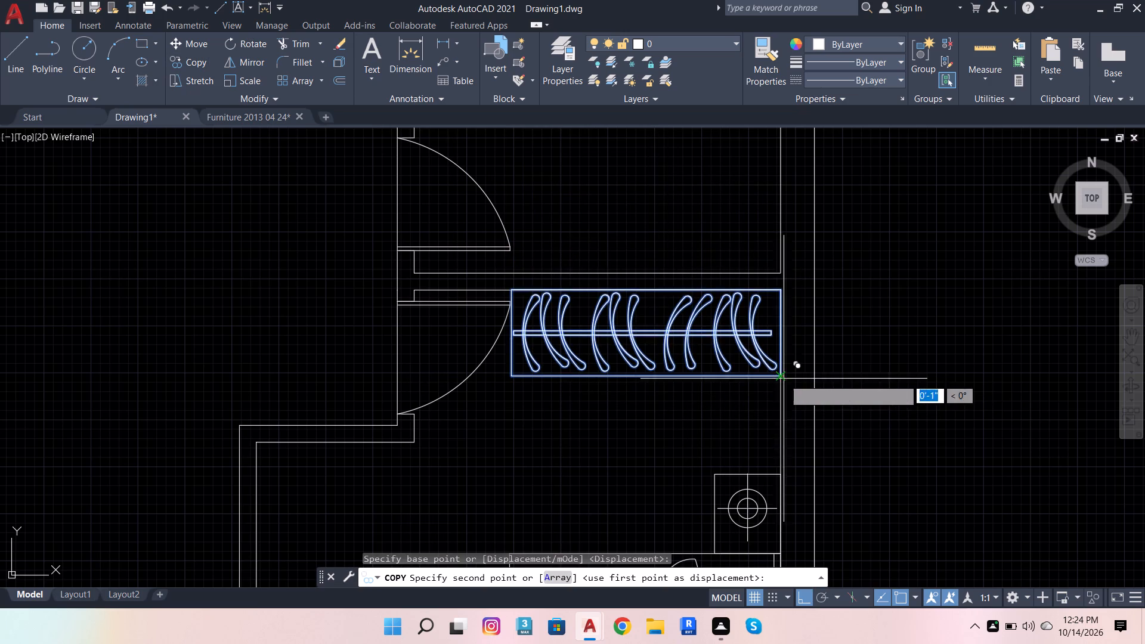
pyautogui.scroll(4, 781, 275)
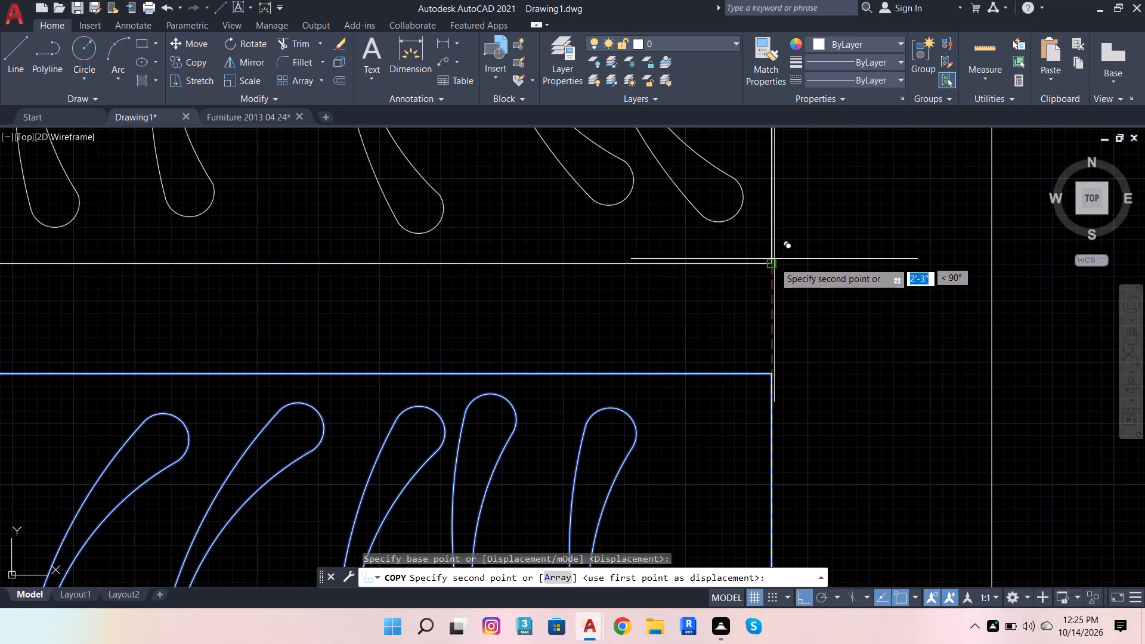
pyautogui.click(772, 264)
pyautogui.scroll(-4, 807, 276)
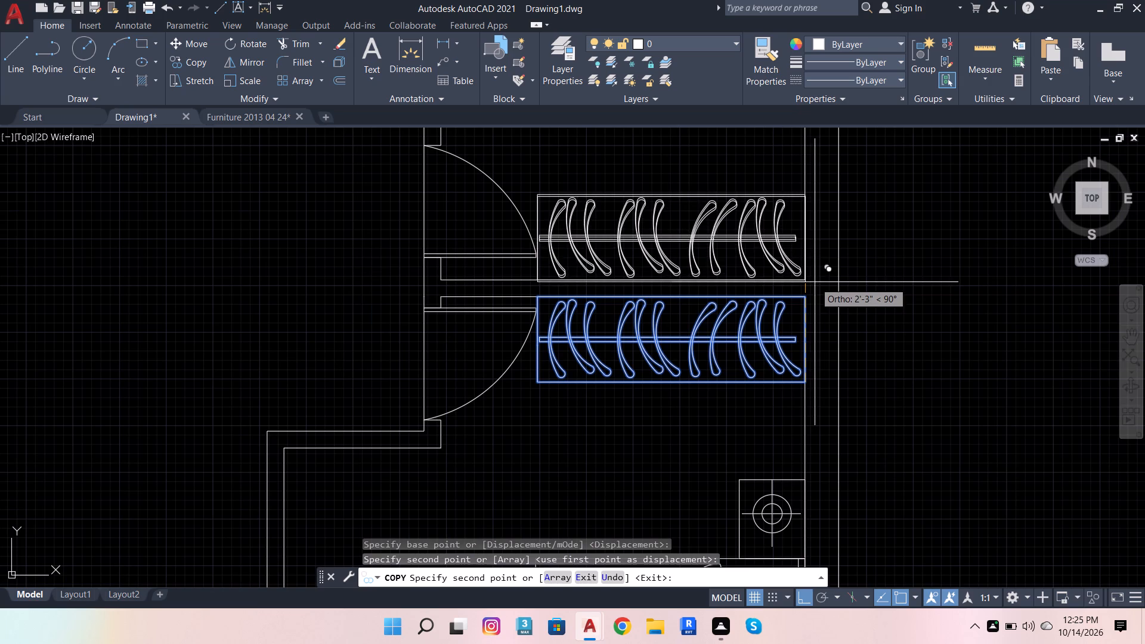
pyautogui.press('Escape')
# Examine the living room furniture in the reference plan and look through the Furniture 2013 04 24 library for a matching sofa set.
pyautogui.scroll(-3, 664, 248)
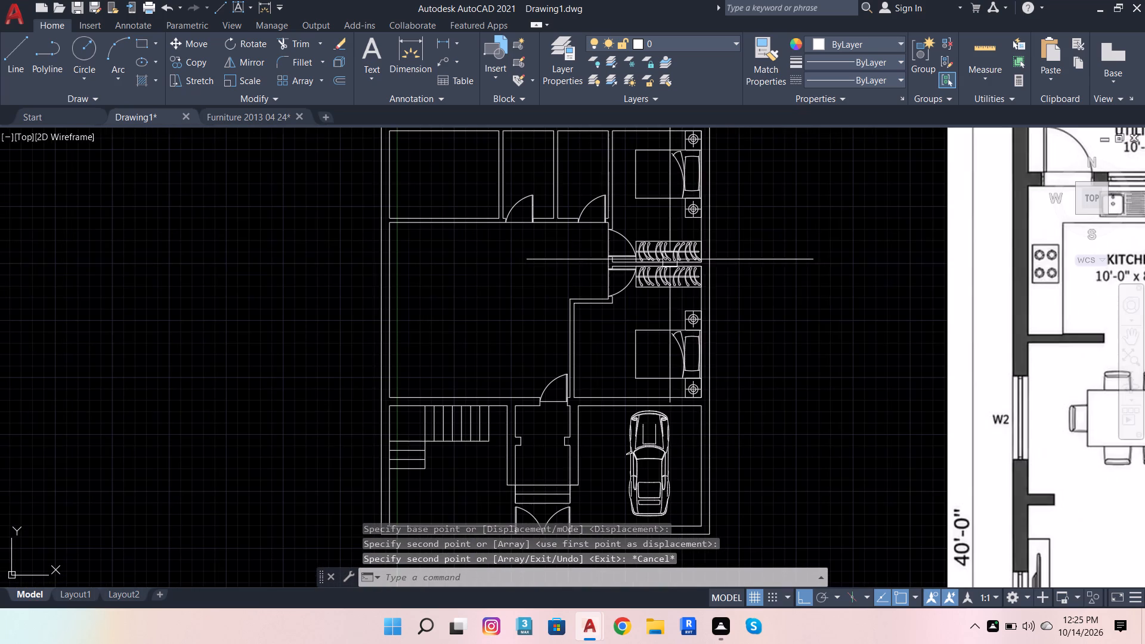
pyautogui.scroll(-1, 614, 311)
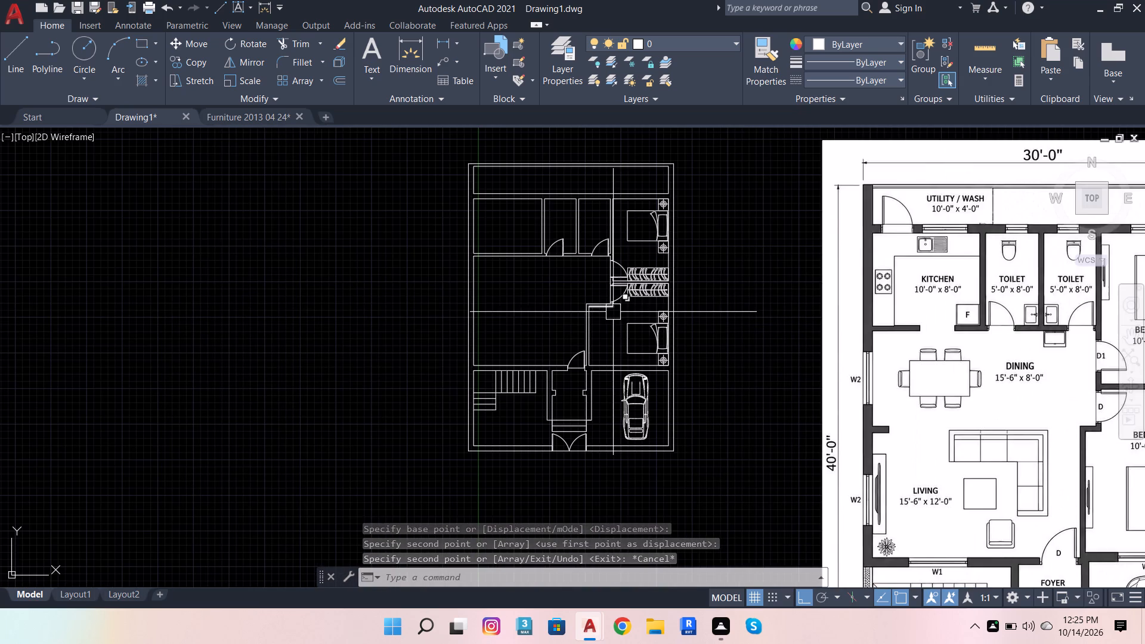
pyautogui.scroll(-2, 638, 269)
pyautogui.scroll(2, 815, 362)
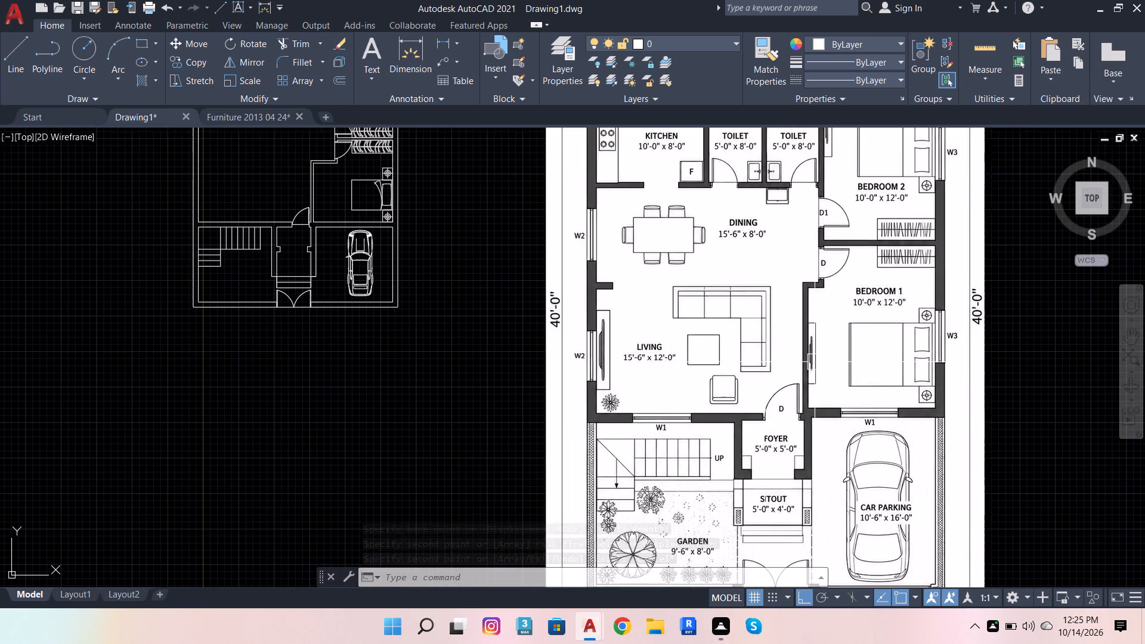
pyautogui.scroll(-1, 847, 360)
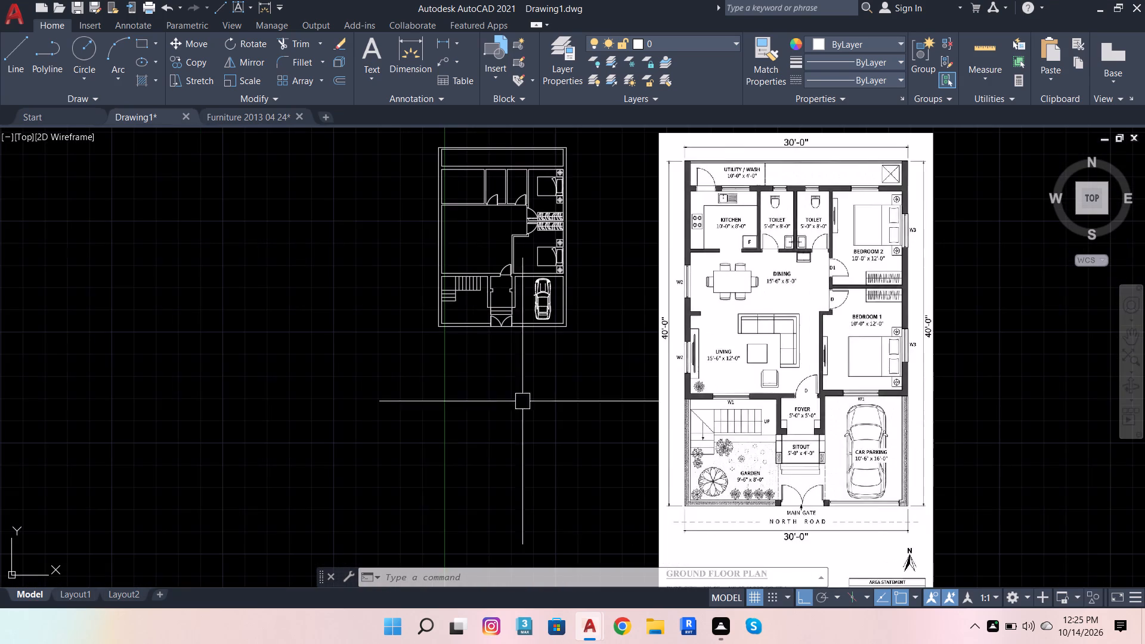
pyautogui.scroll(3, 468, 250)
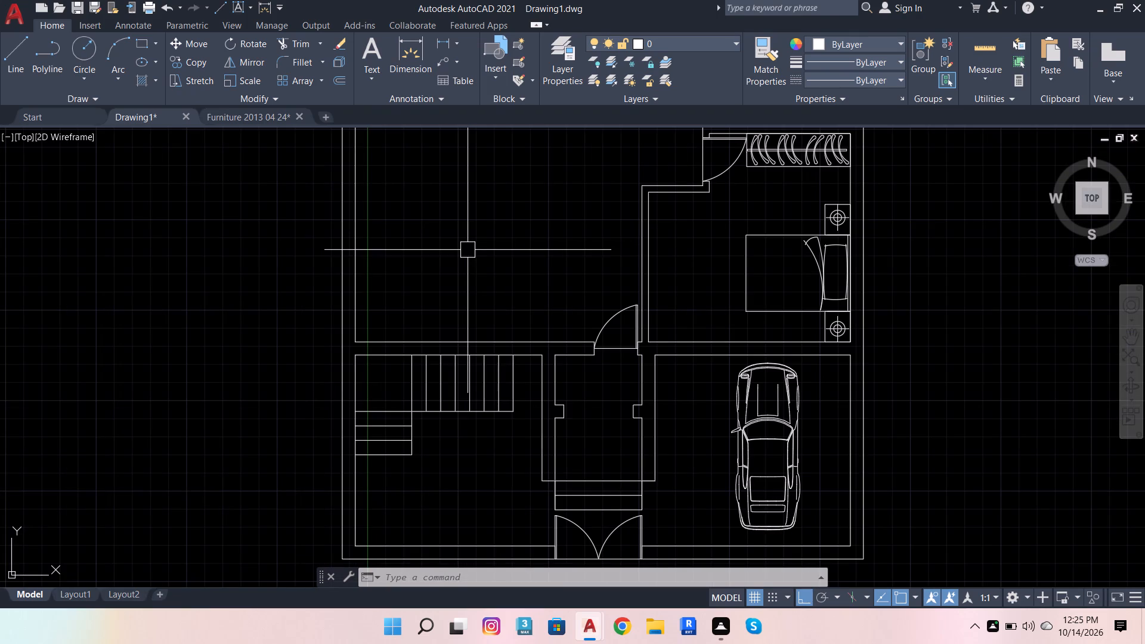
pyautogui.click(242, 119)
pyautogui.scroll(-2, 295, 205)
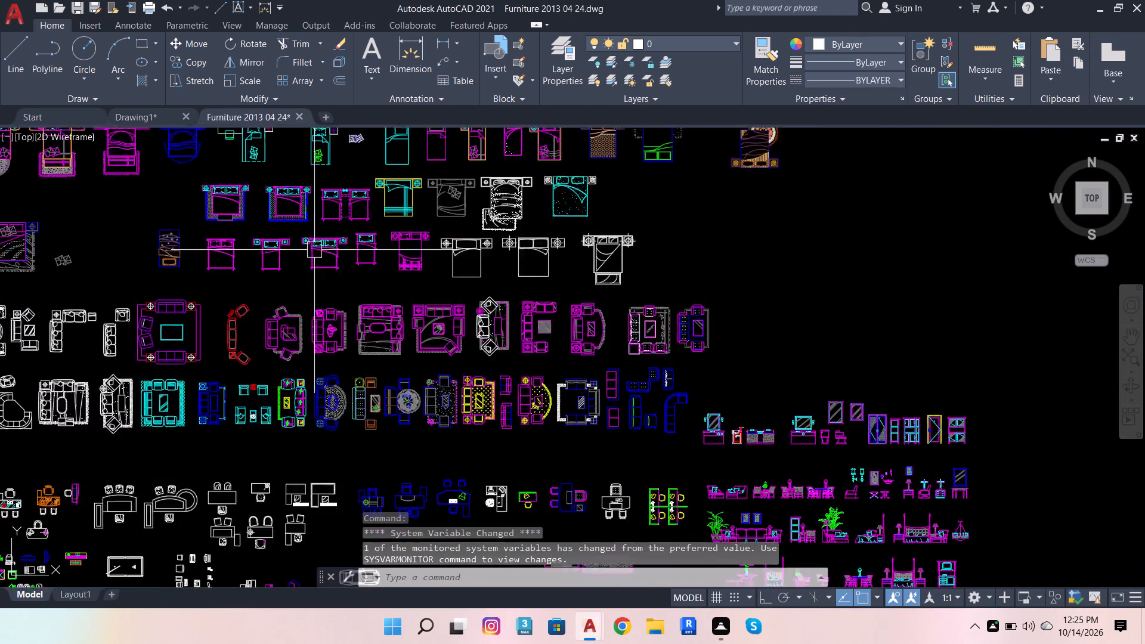
pyautogui.scroll(-1, 314, 254)
pyautogui.scroll(2, 321, 323)
pyautogui.scroll(-1, 591, 267)
pyautogui.scroll(-1, 426, 270)
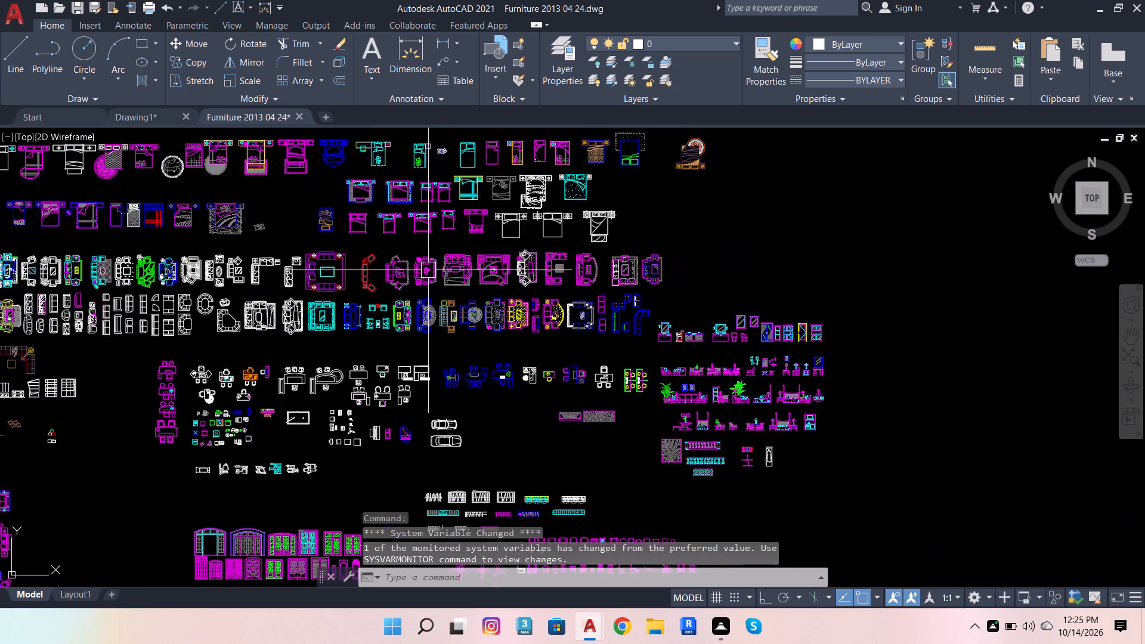
pyautogui.scroll(-1, 428, 270)
pyautogui.scroll(4, 347, 285)
pyautogui.scroll(-1, 598, 259)
pyautogui.scroll(-1, 512, 253)
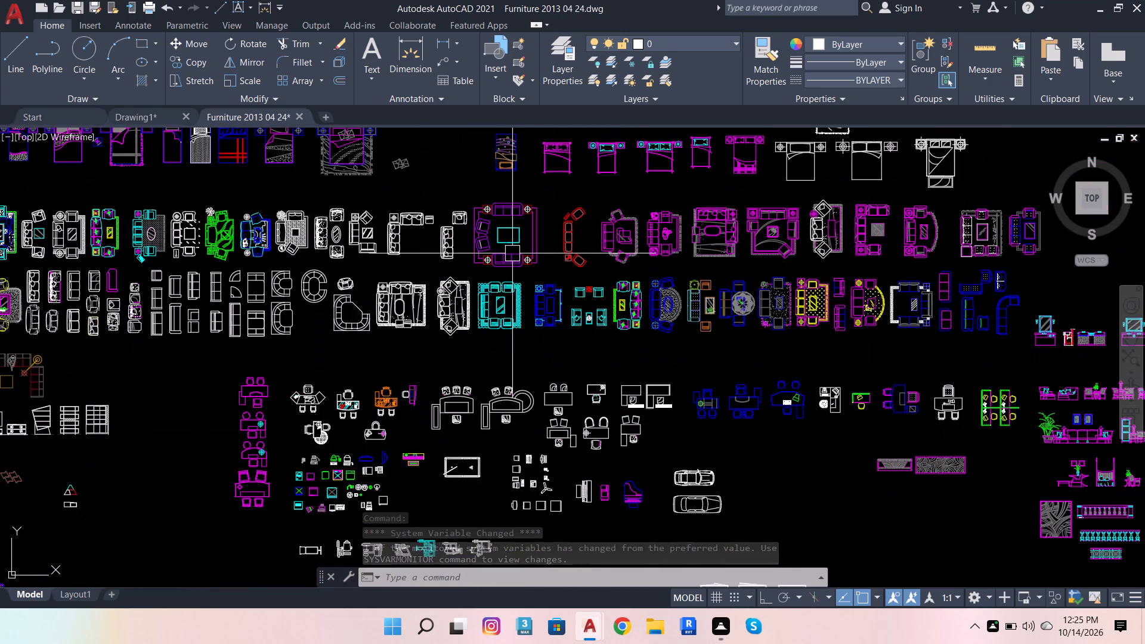
pyautogui.scroll(3, 388, 253)
pyautogui.scroll(-2, 392, 231)
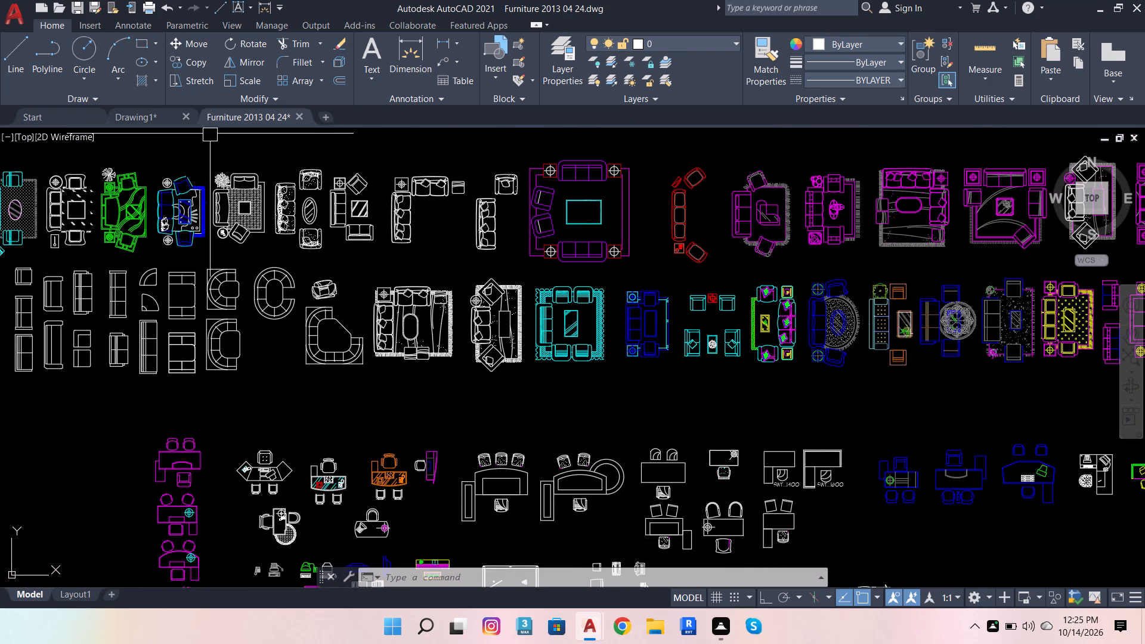
pyautogui.click(153, 119)
pyautogui.scroll(-1, 523, 318)
pyautogui.scroll(-1, 601, 325)
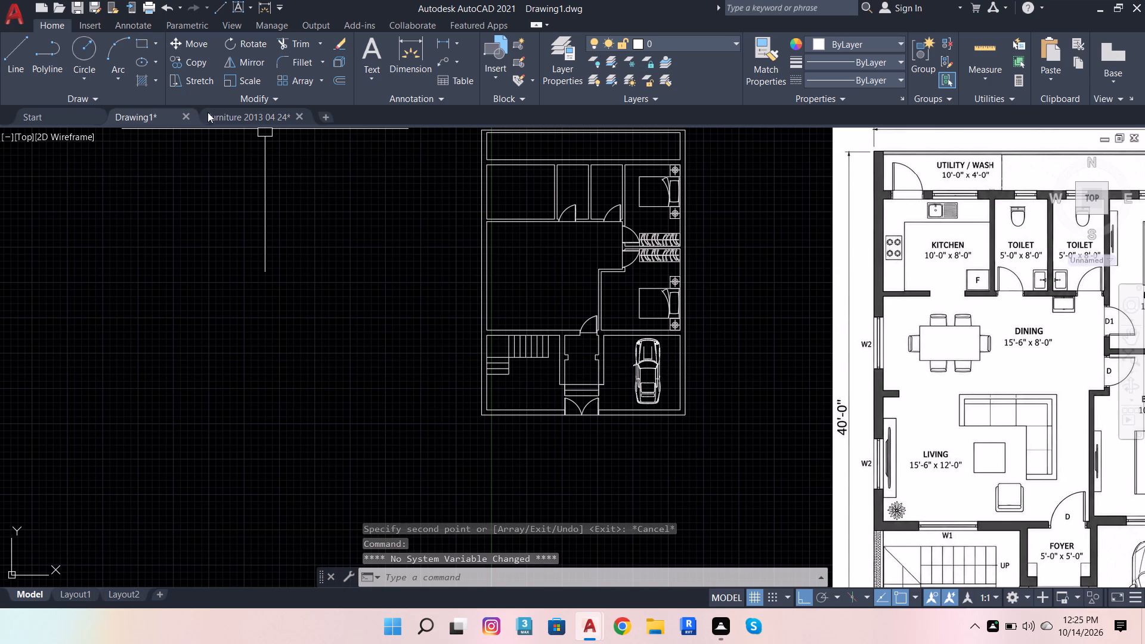
# Copy the white L-shaped sofa set with its corner and end tables from Furniture 2013 04 24 into Drawing1, left of the floor plan.
pyautogui.click(233, 110)
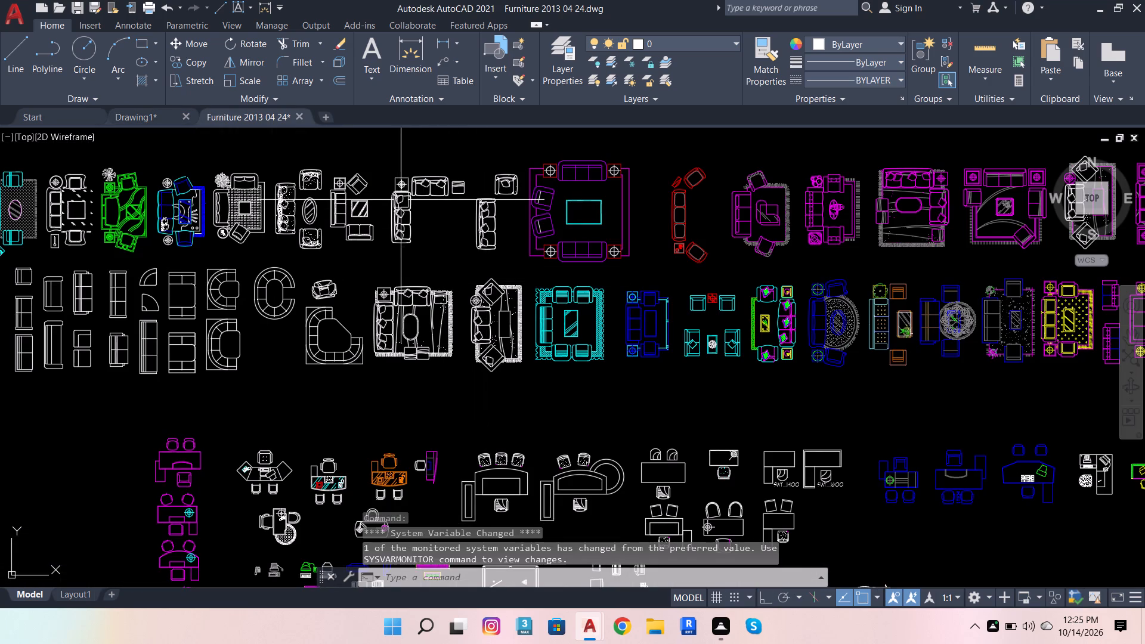
pyautogui.click(376, 159)
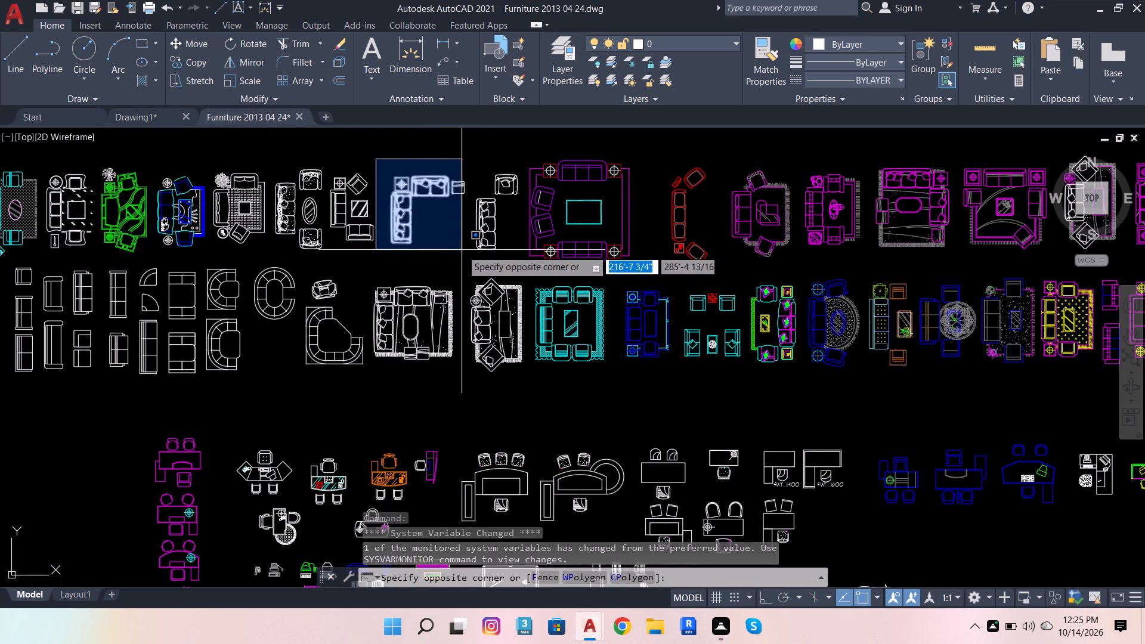
pyautogui.click(469, 258)
pyautogui.hotkey('ctrl', 'c')
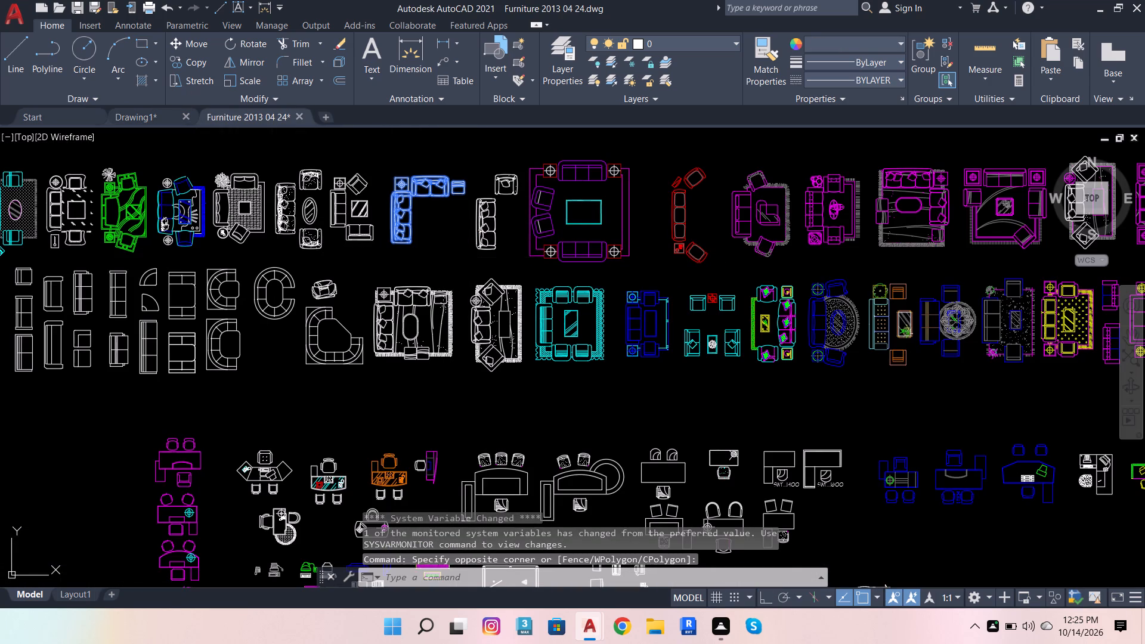
pyautogui.click(172, 109)
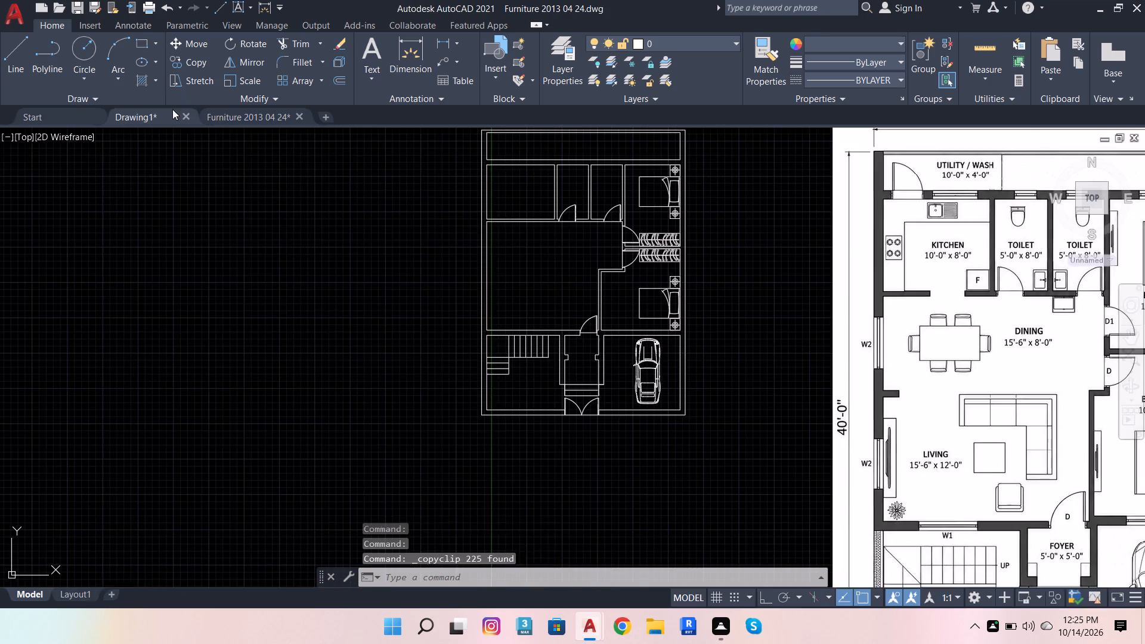
pyautogui.scroll(-1, 555, 302)
pyautogui.hotkey('ctrl', 'v')
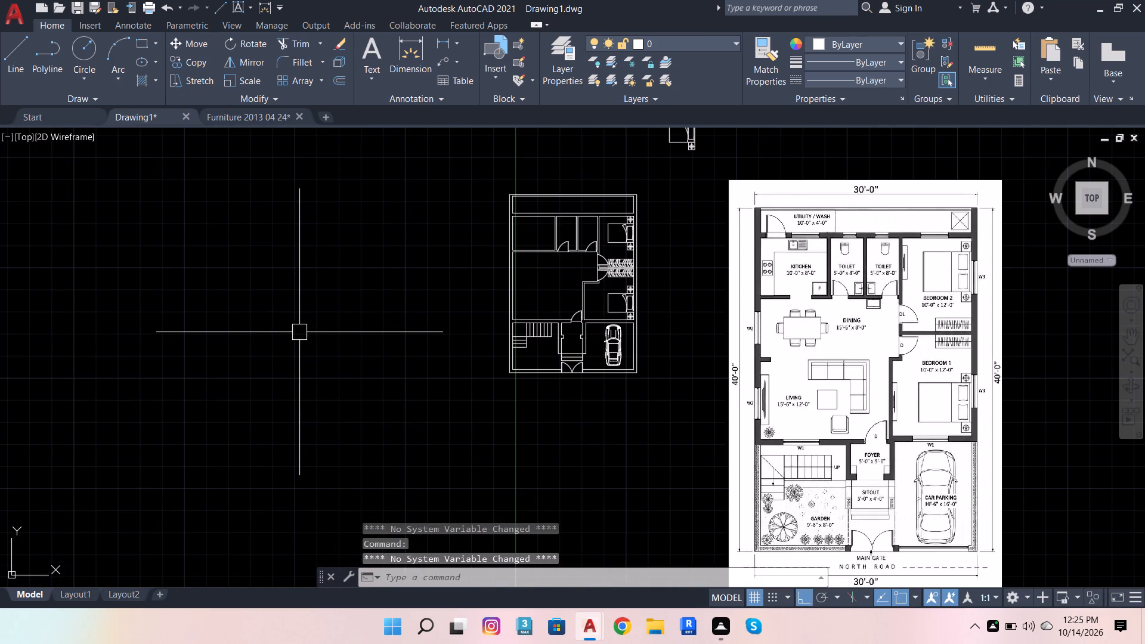
pyautogui.click(368, 335)
# Group all the objects of the pasted L-shaped sofa set.
pyautogui.click(295, 233)
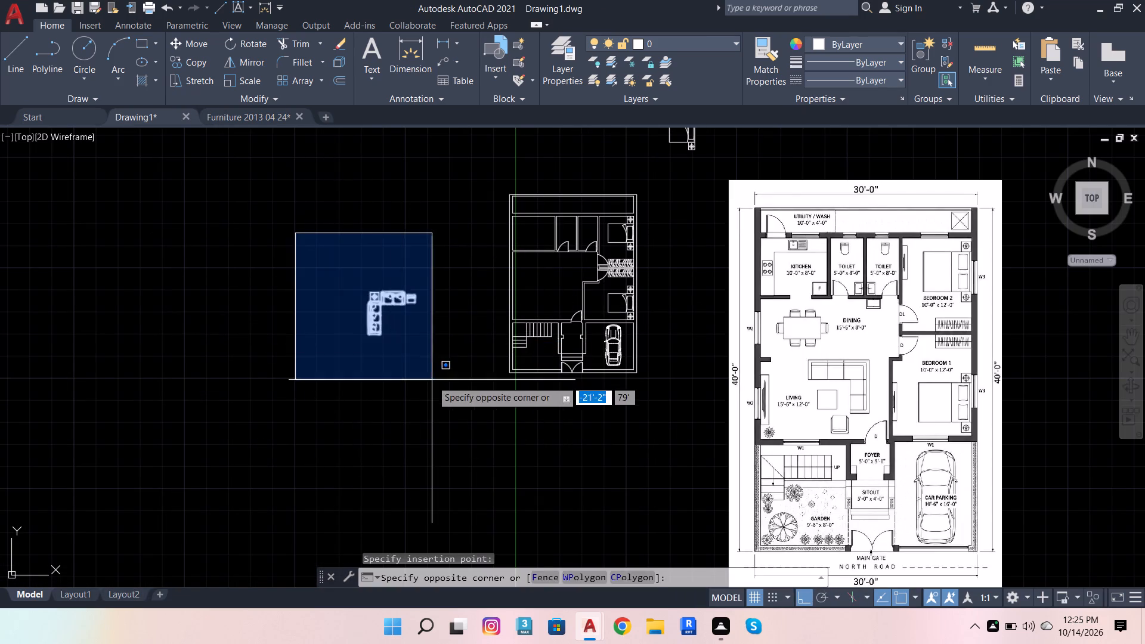
pyautogui.click(432, 380)
pyautogui.press('g')
pyautogui.click(457, 388)
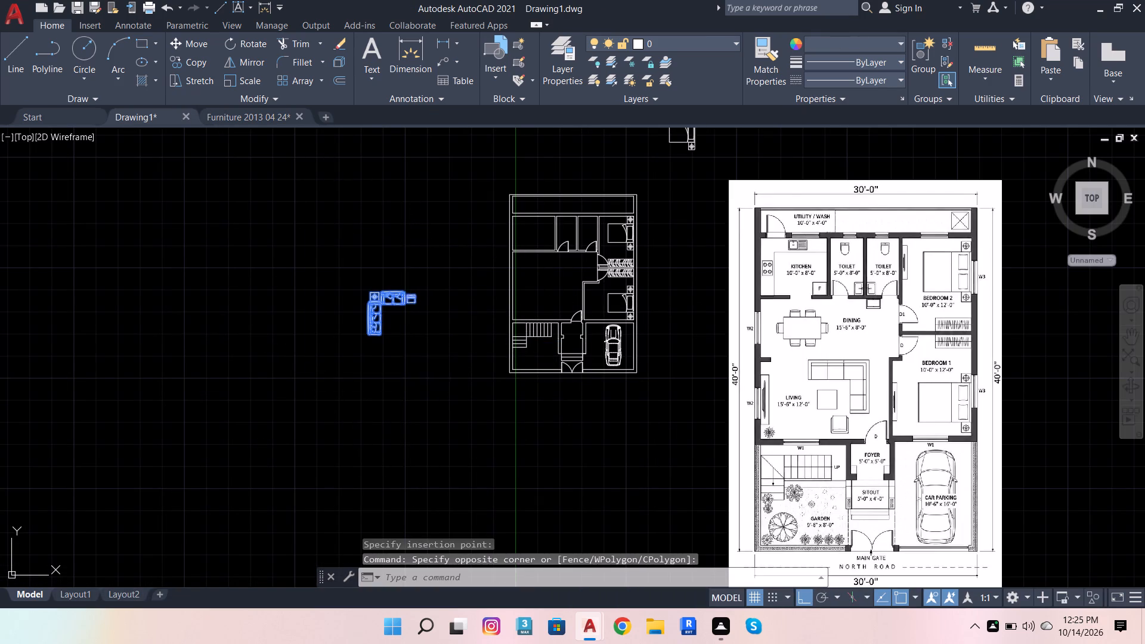
# Rotate the grouped L-shaped sofa set by 270° so its corner table sits at the upper right.
pyautogui.click(395, 304)
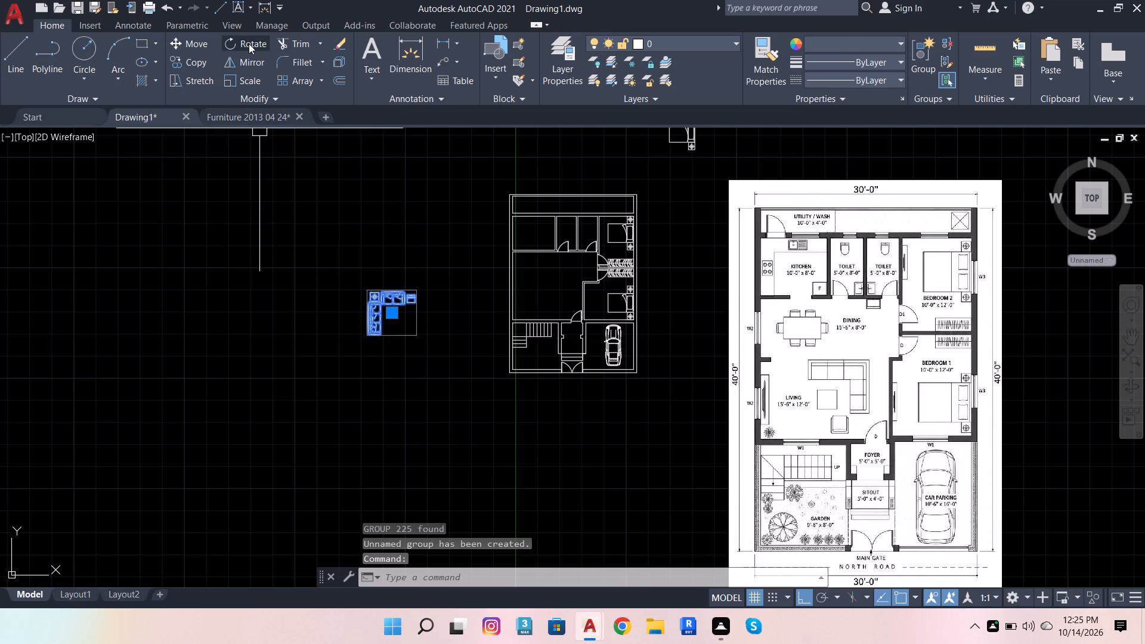
pyautogui.click(249, 44)
pyautogui.click(429, 290)
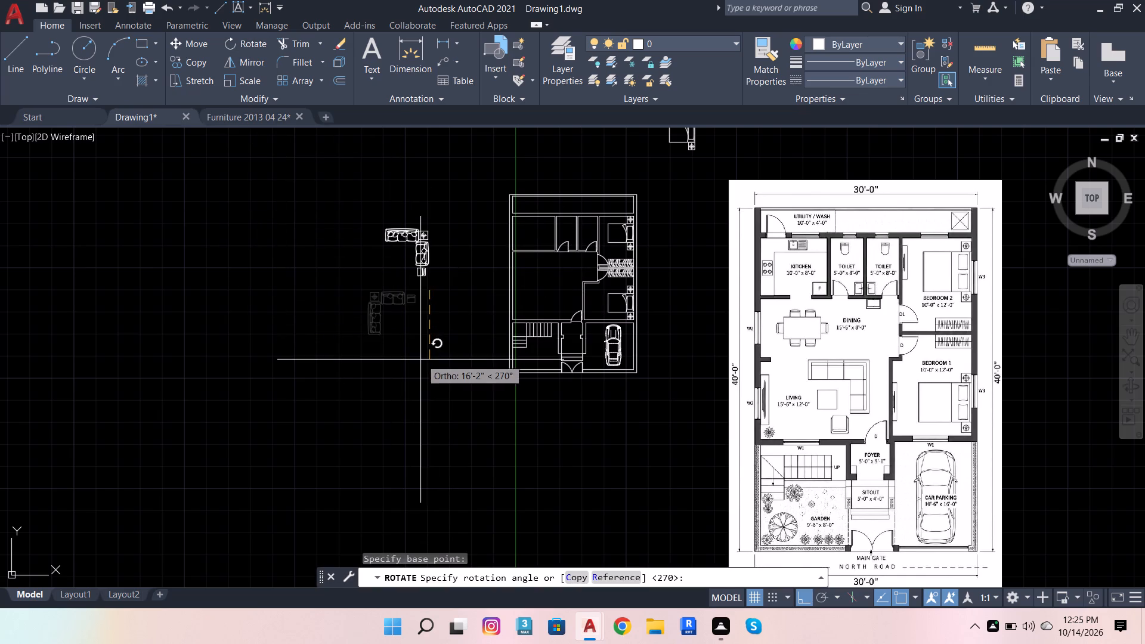
pyautogui.click(420, 360)
# Mirror the sofa set about a horizontal line, erasing the source, so its corner table sits at the lower right.
pyautogui.click(425, 264)
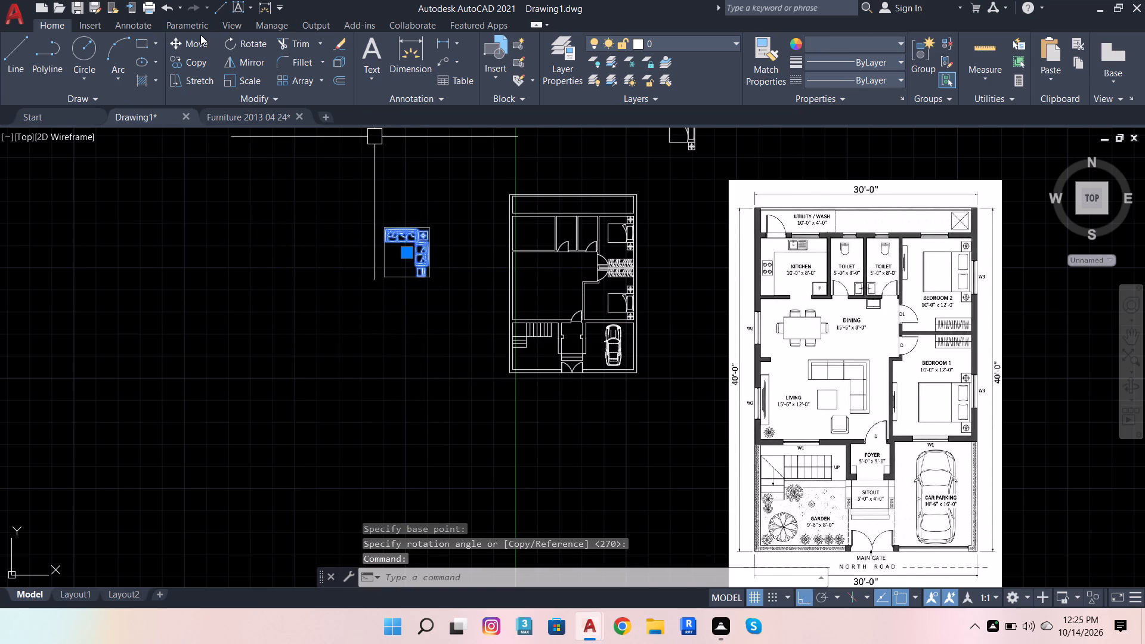
pyautogui.click(250, 65)
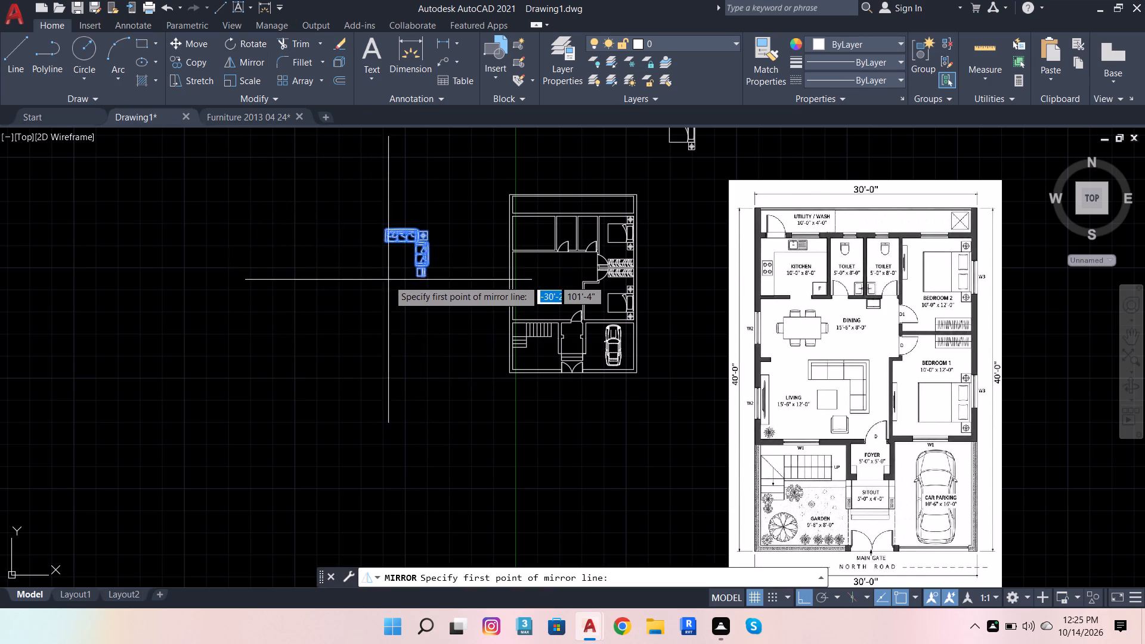
pyautogui.click(381, 253)
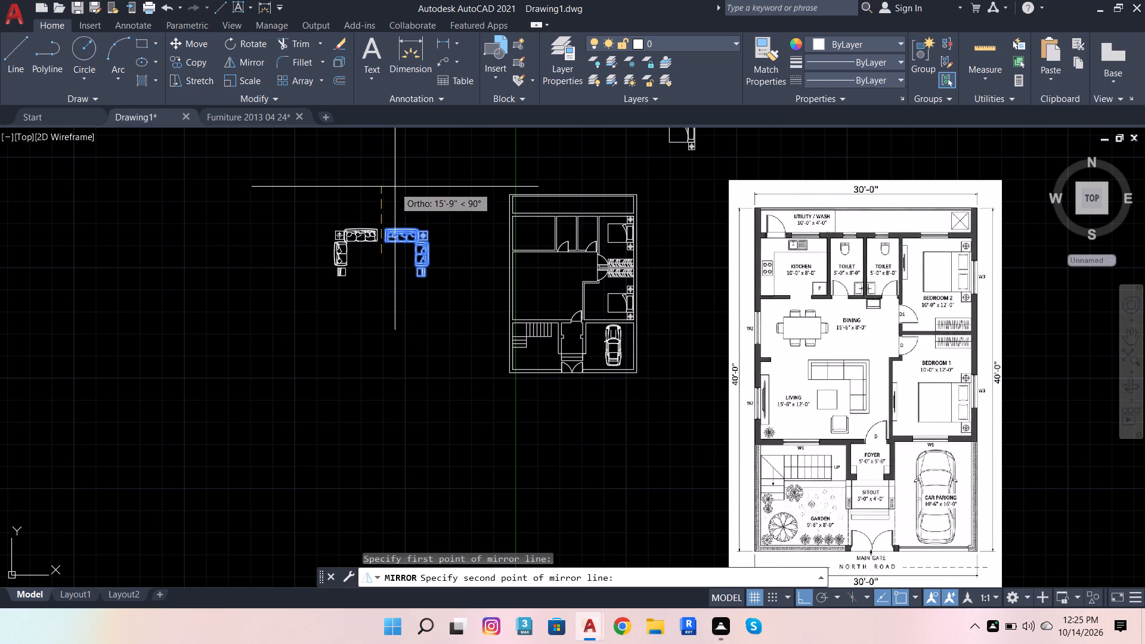
pyautogui.click(455, 197)
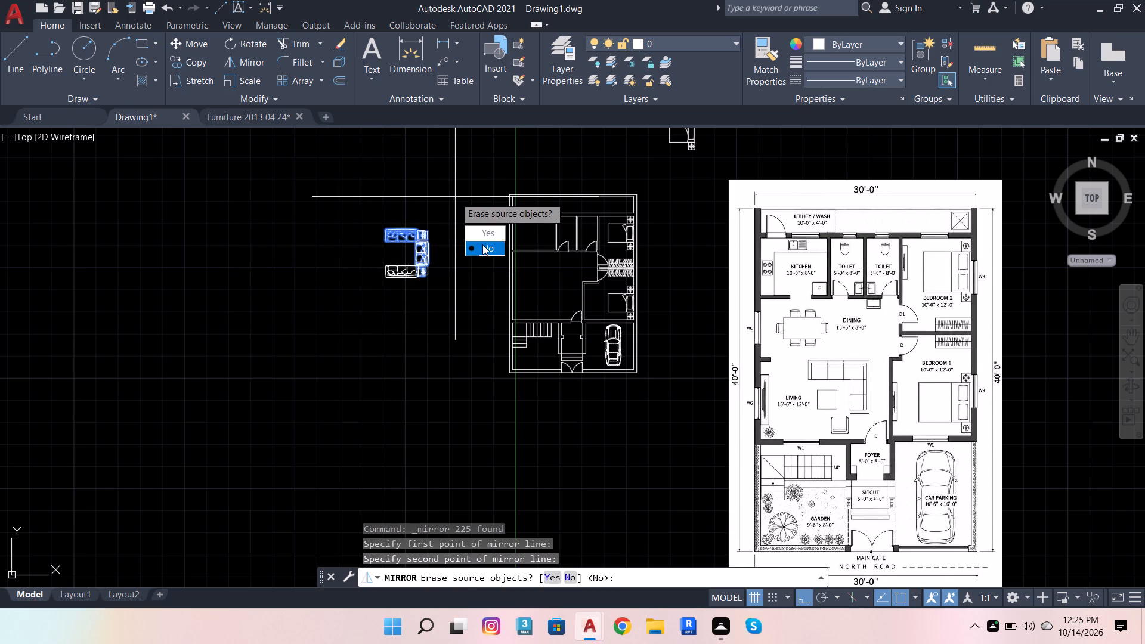
pyautogui.moveTo(485, 234); pyautogui.dragTo(455, 197)
pyautogui.scroll(1, 411, 244)
pyautogui.scroll(-1, 397, 264)
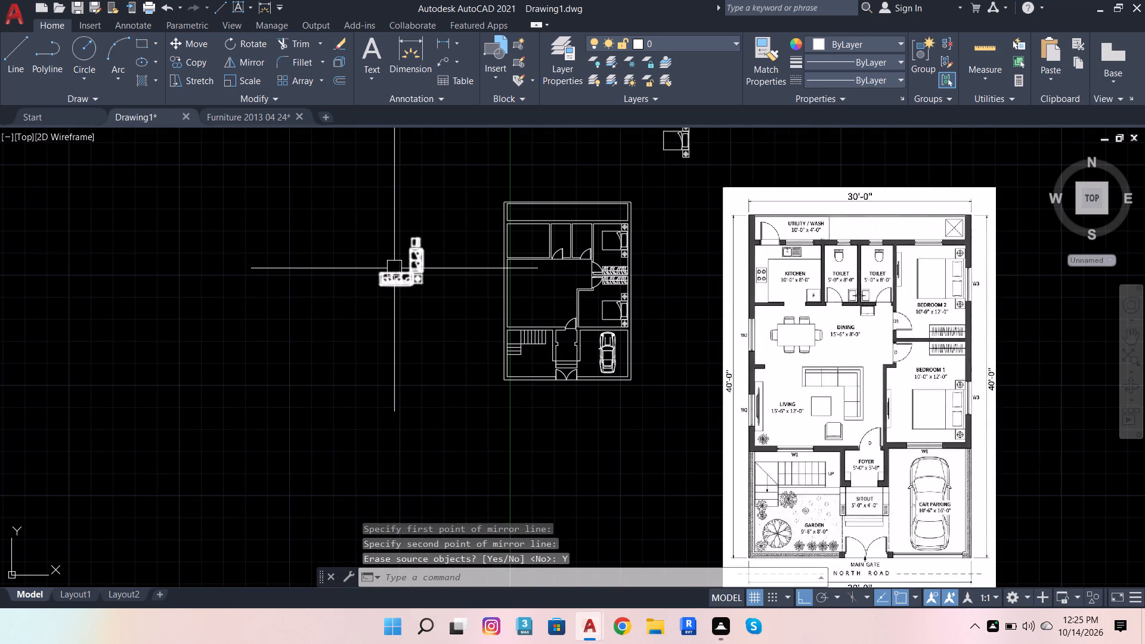
# Rotate the mirrored sofa set a quarter turn counterclockwise so its corner table sits at the upper right.
pyautogui.click(401, 274)
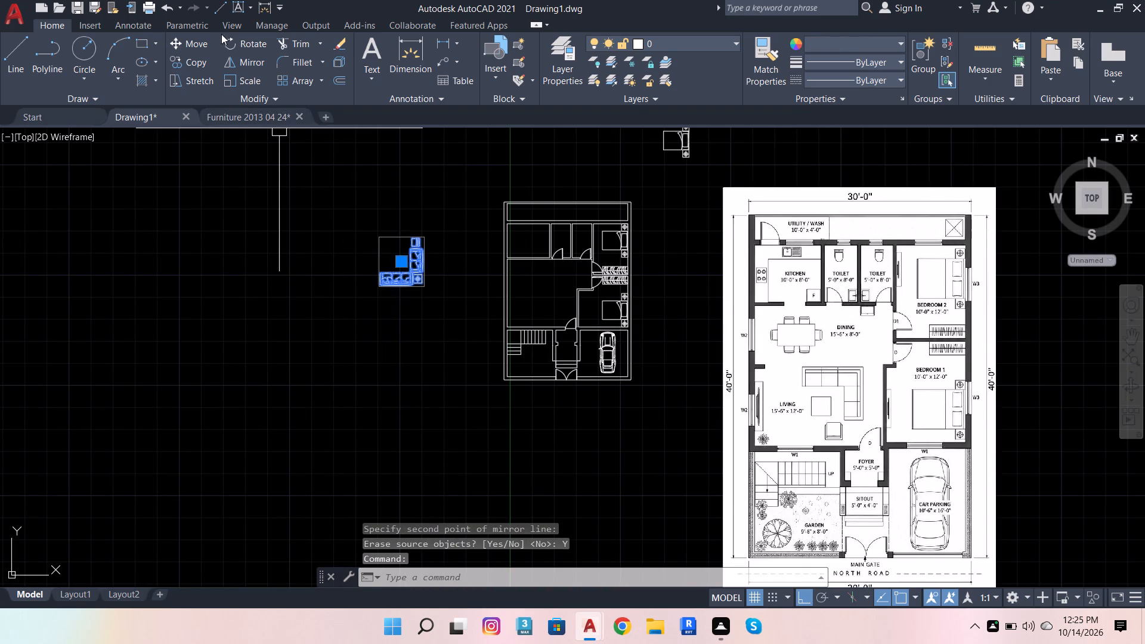
pyautogui.click(253, 48)
pyautogui.click(382, 237)
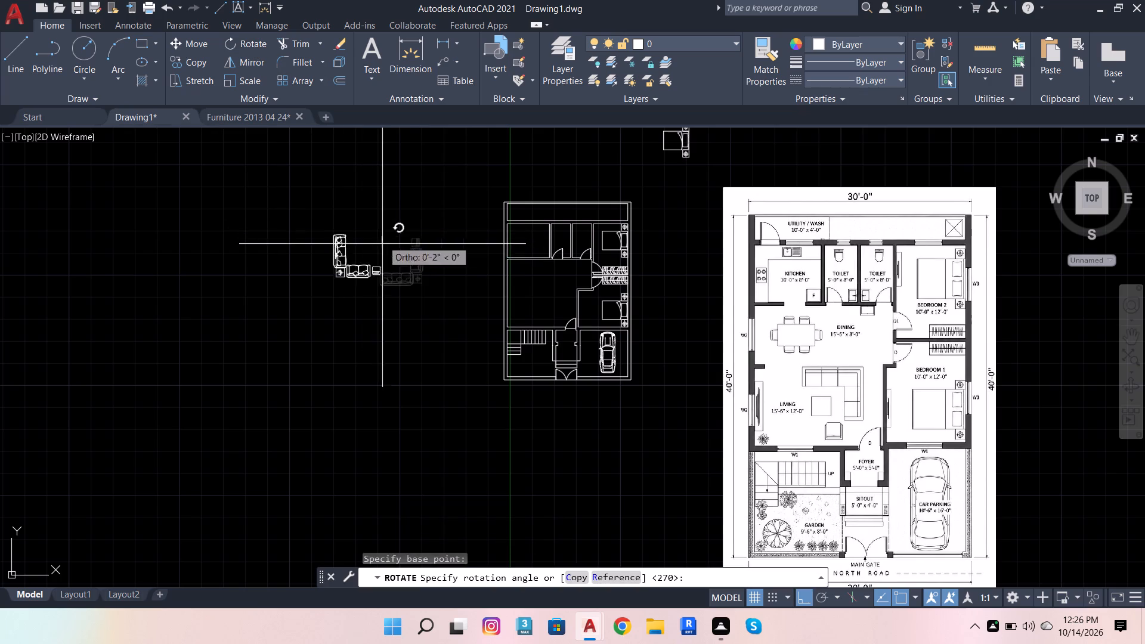
pyautogui.click(349, 177)
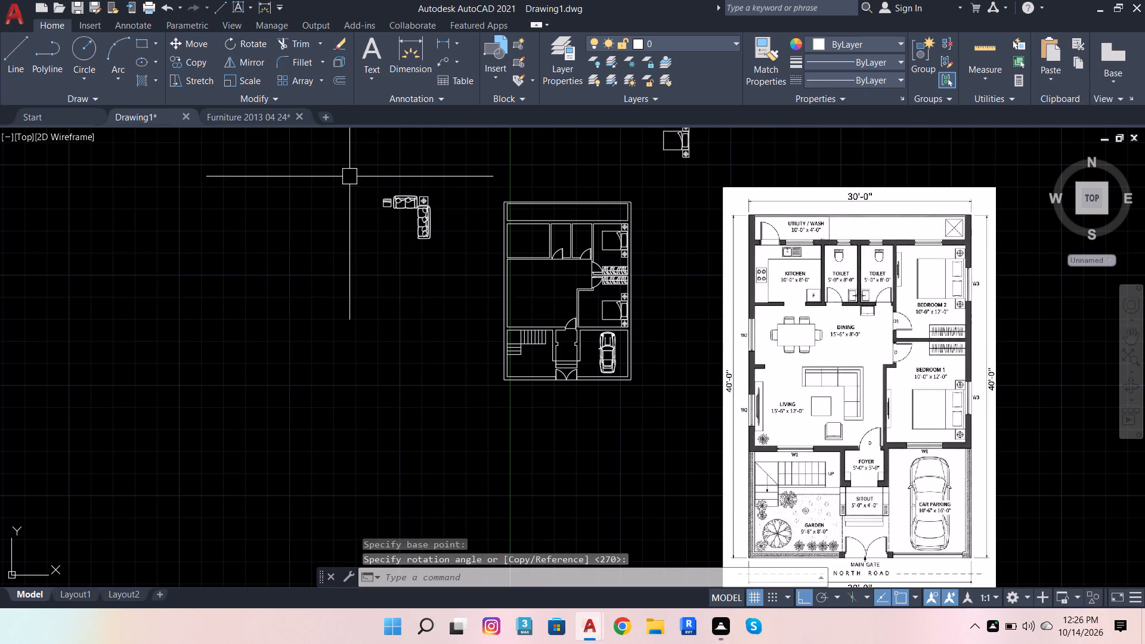
# Move the sofa set freely, with ortho off, into the living room with the three-seat sofa near the wall above the foyer door.
pyautogui.click(424, 217)
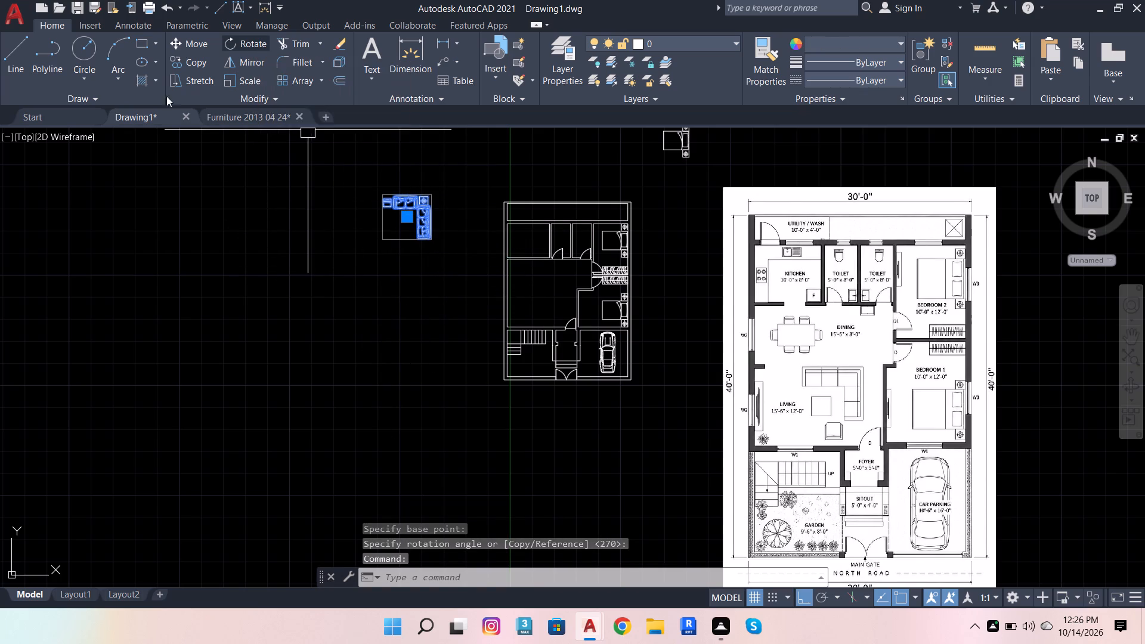
pyautogui.click(197, 47)
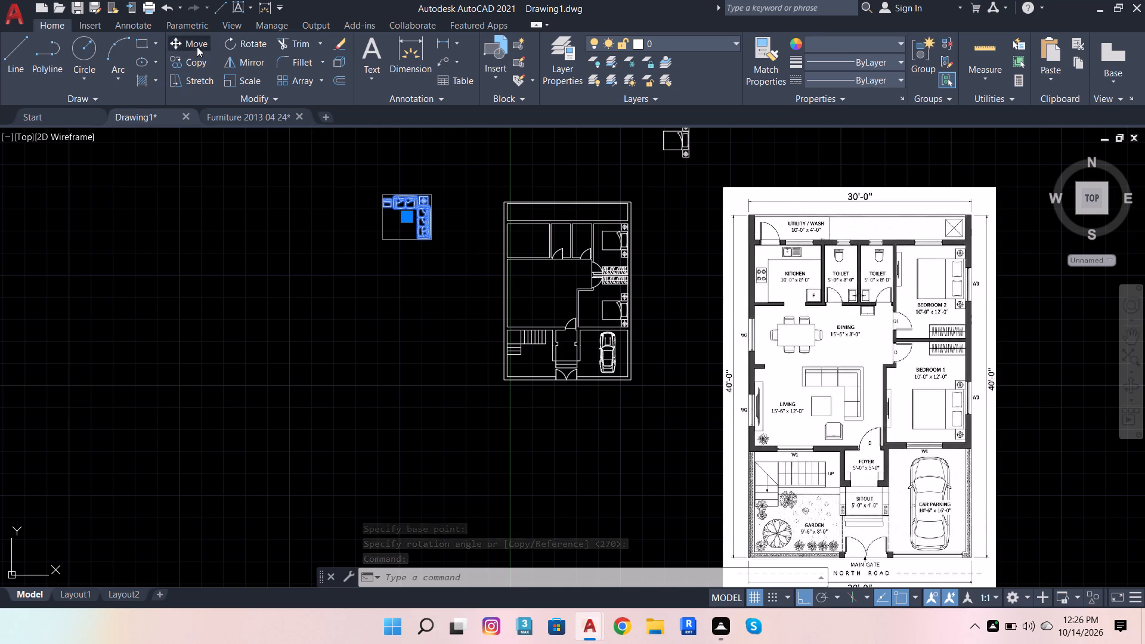
pyautogui.click(433, 216)
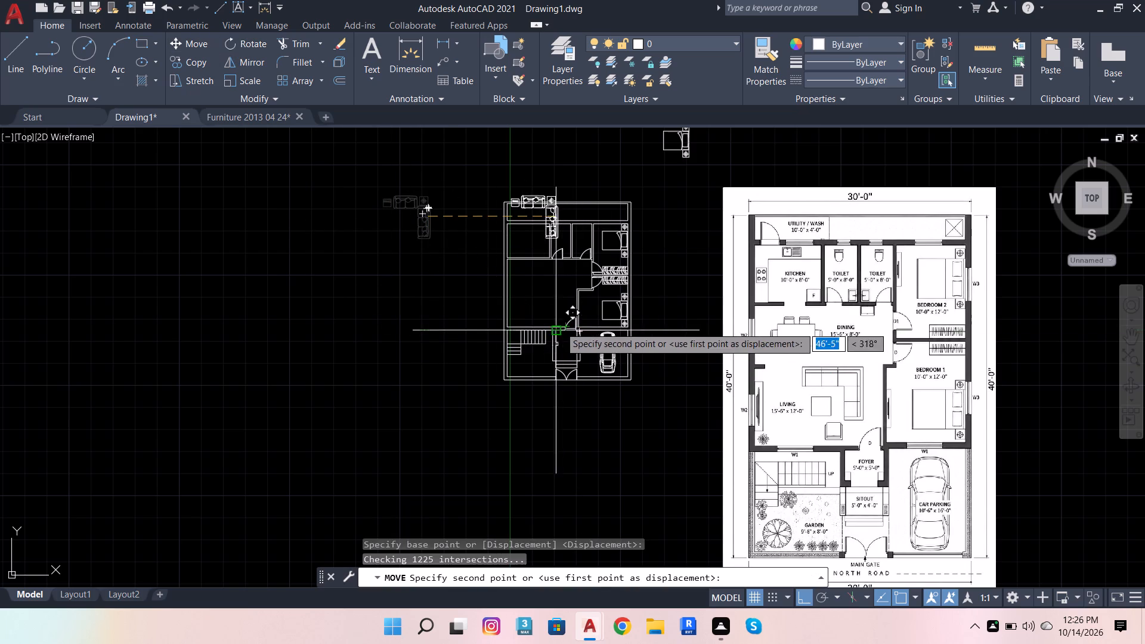
pyautogui.click(797, 603)
pyautogui.scroll(3, 564, 327)
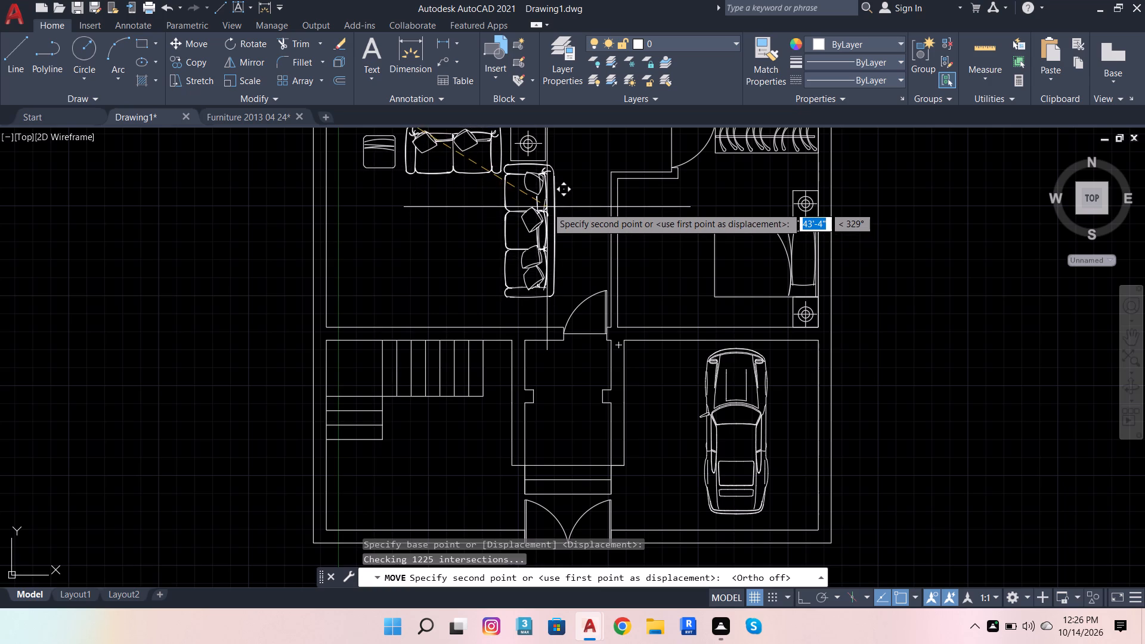
pyautogui.scroll(-1, 549, 208)
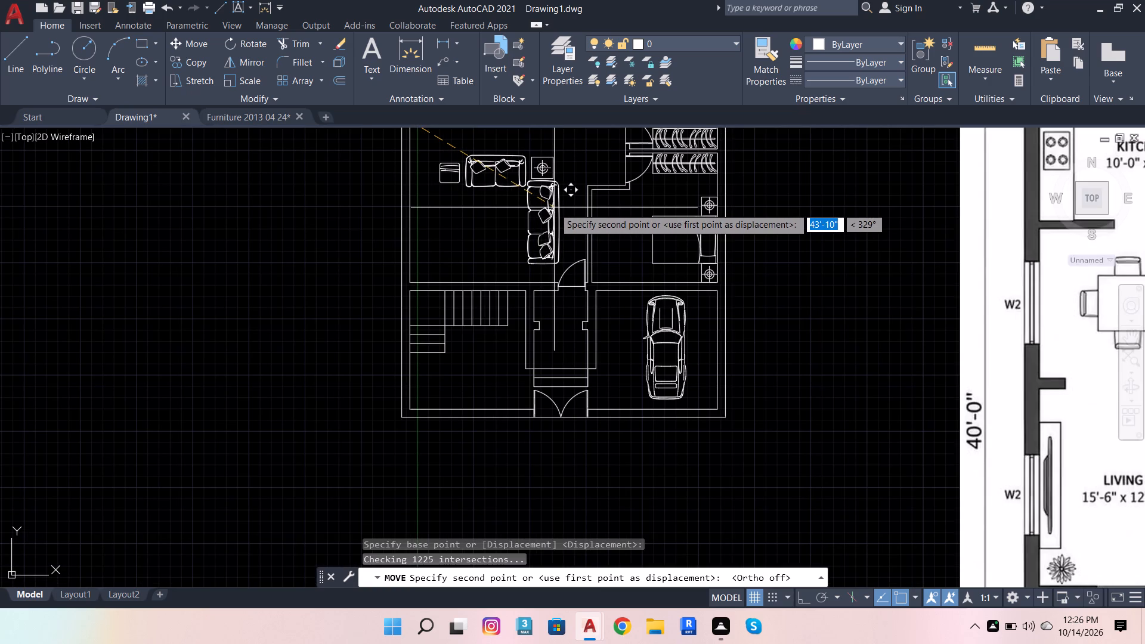
pyautogui.click(552, 209)
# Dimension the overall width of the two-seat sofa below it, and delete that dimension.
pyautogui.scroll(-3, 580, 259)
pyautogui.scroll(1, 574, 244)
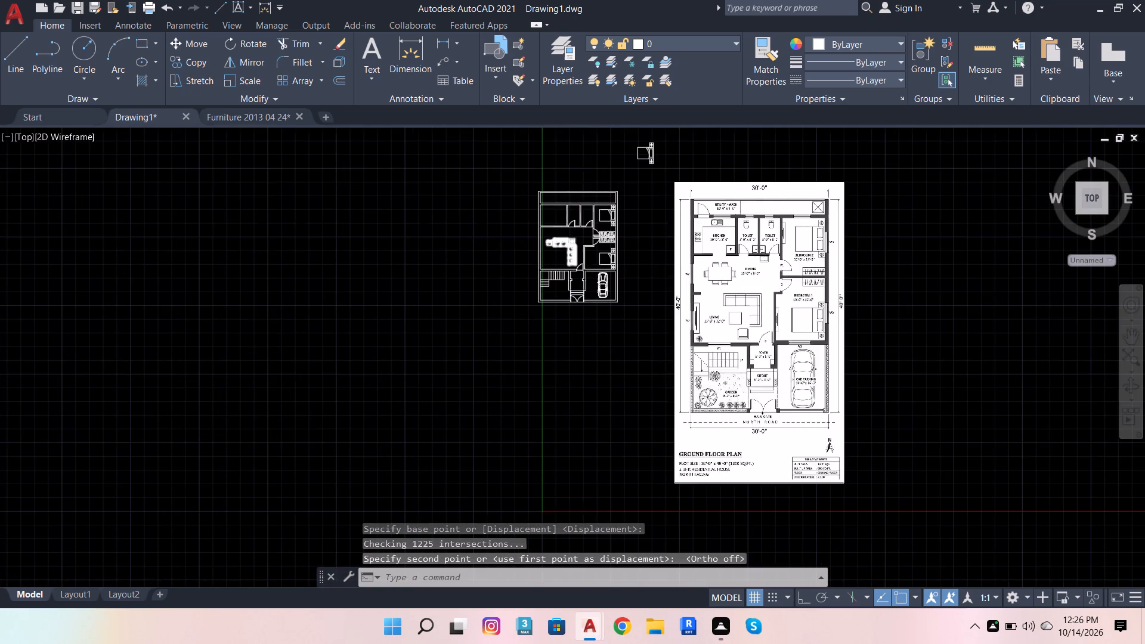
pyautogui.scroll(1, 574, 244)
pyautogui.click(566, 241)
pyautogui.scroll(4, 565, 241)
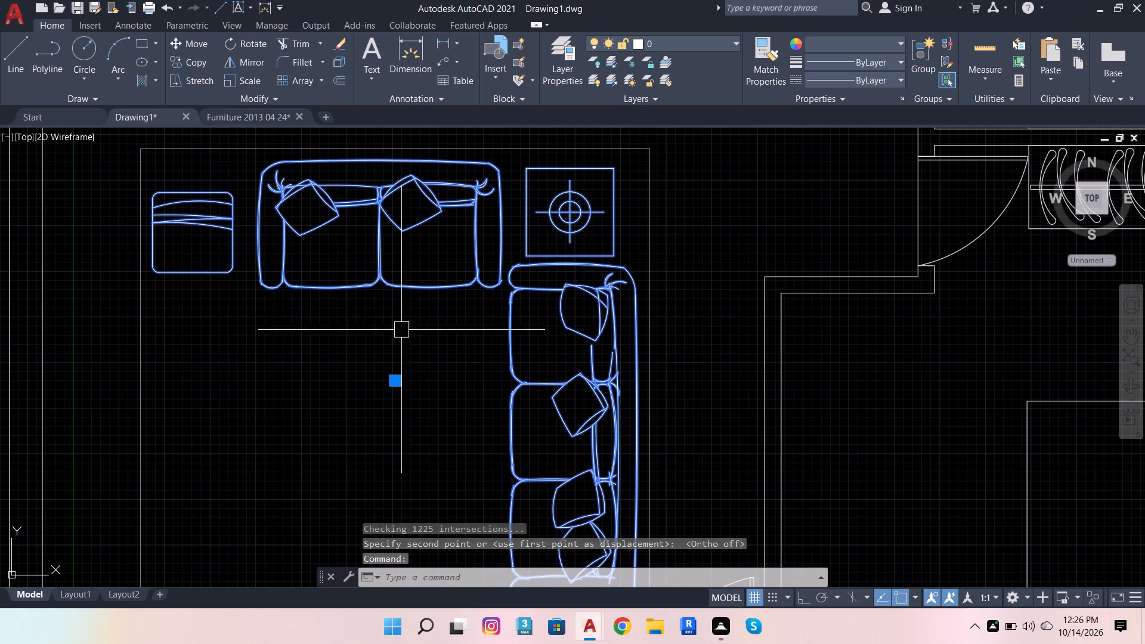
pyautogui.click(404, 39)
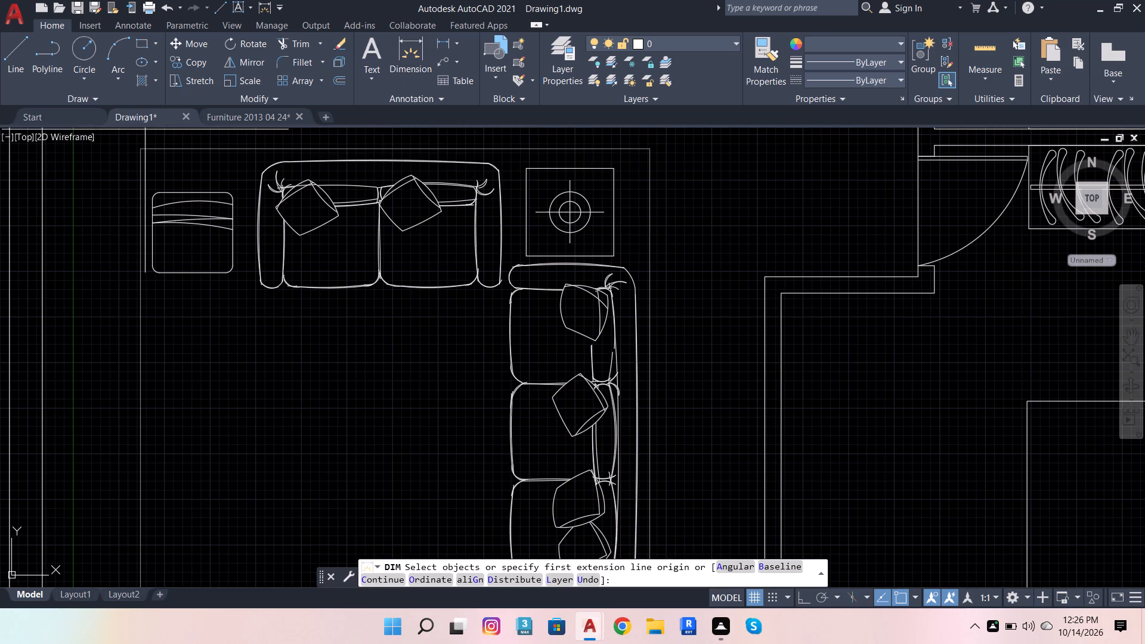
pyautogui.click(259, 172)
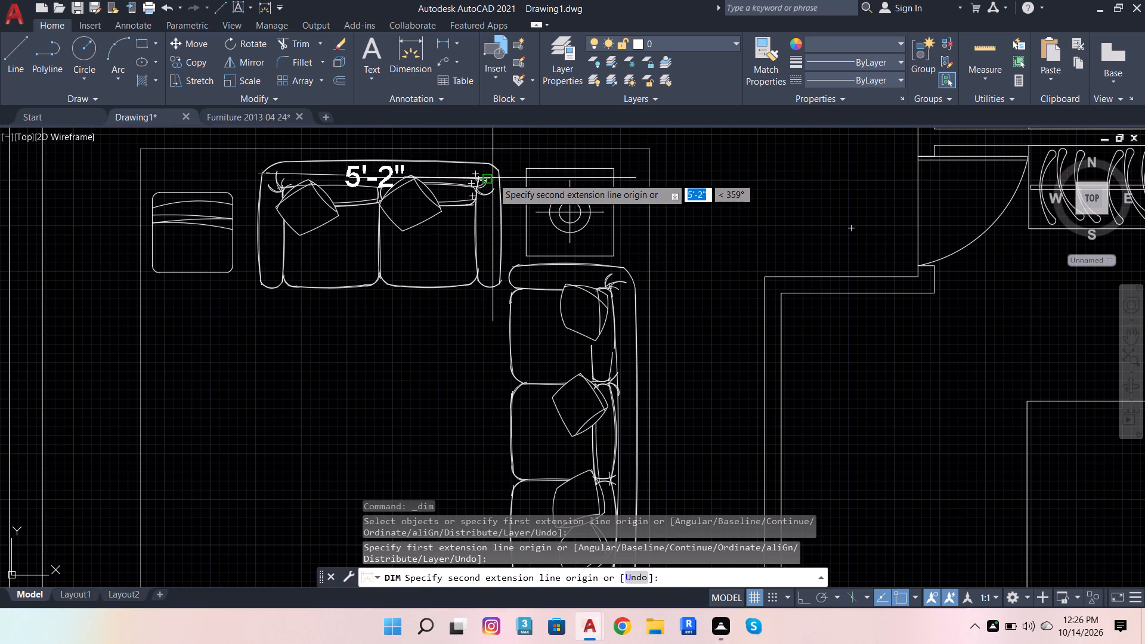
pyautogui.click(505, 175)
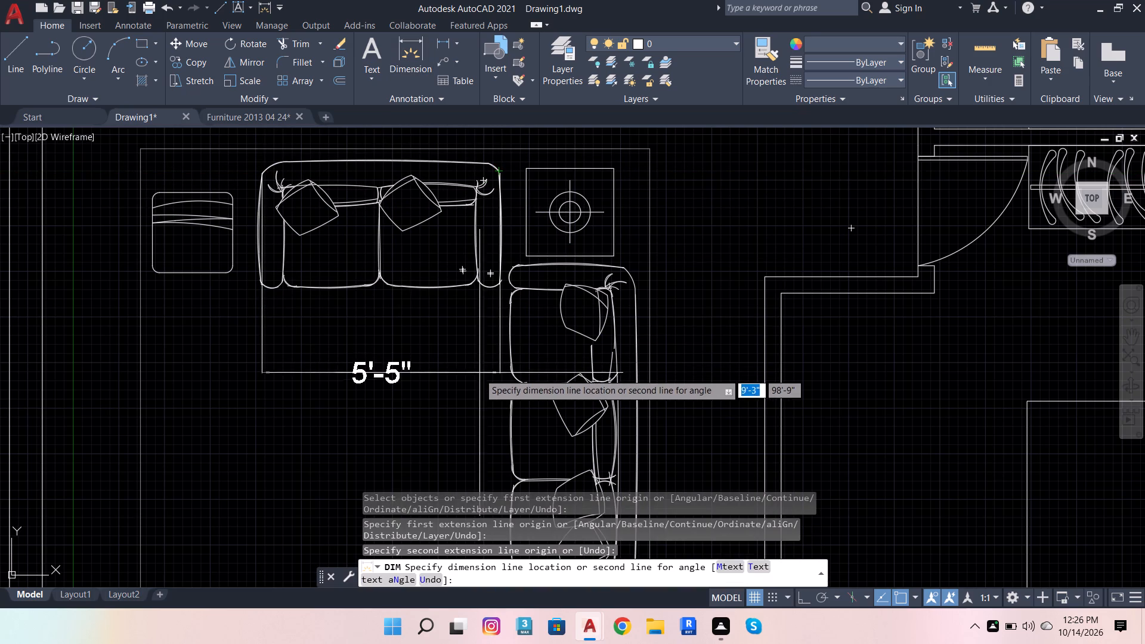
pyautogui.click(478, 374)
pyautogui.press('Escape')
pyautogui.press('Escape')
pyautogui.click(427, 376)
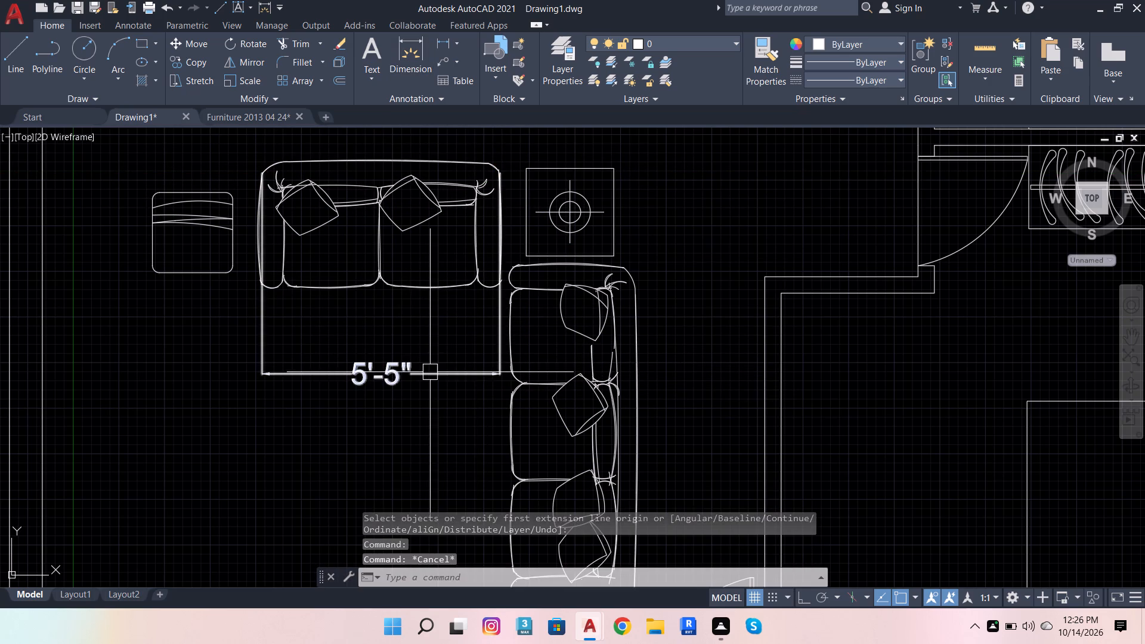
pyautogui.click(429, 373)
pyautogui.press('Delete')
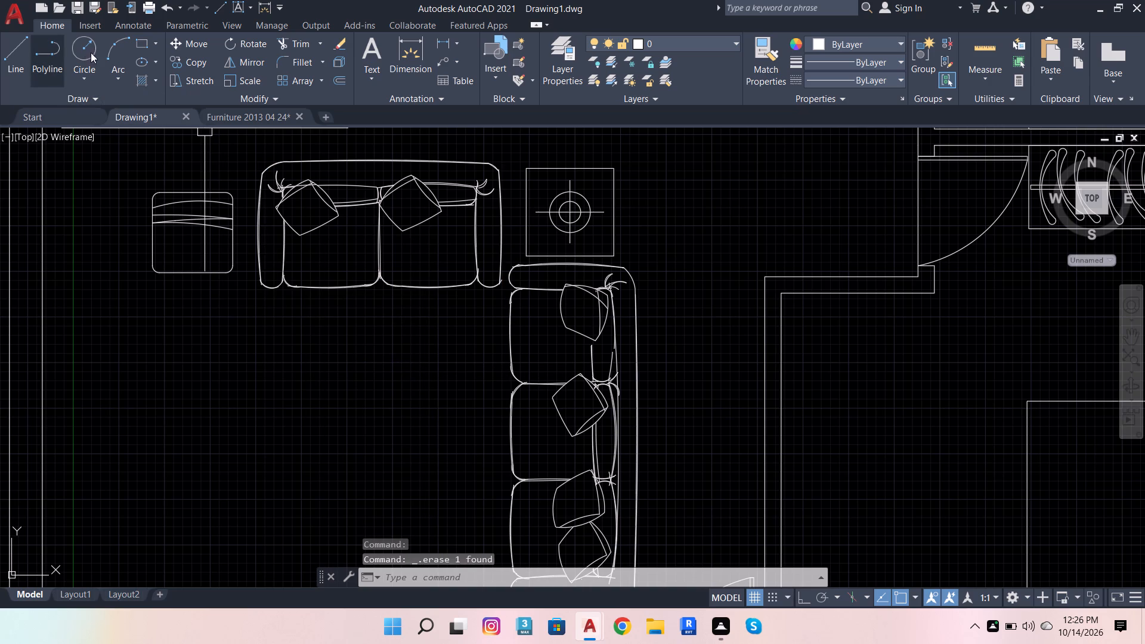
# Dimension the width of the small end table beside the two-seat sofa, placing the dimension just above the table.
pyautogui.click(18, 56)
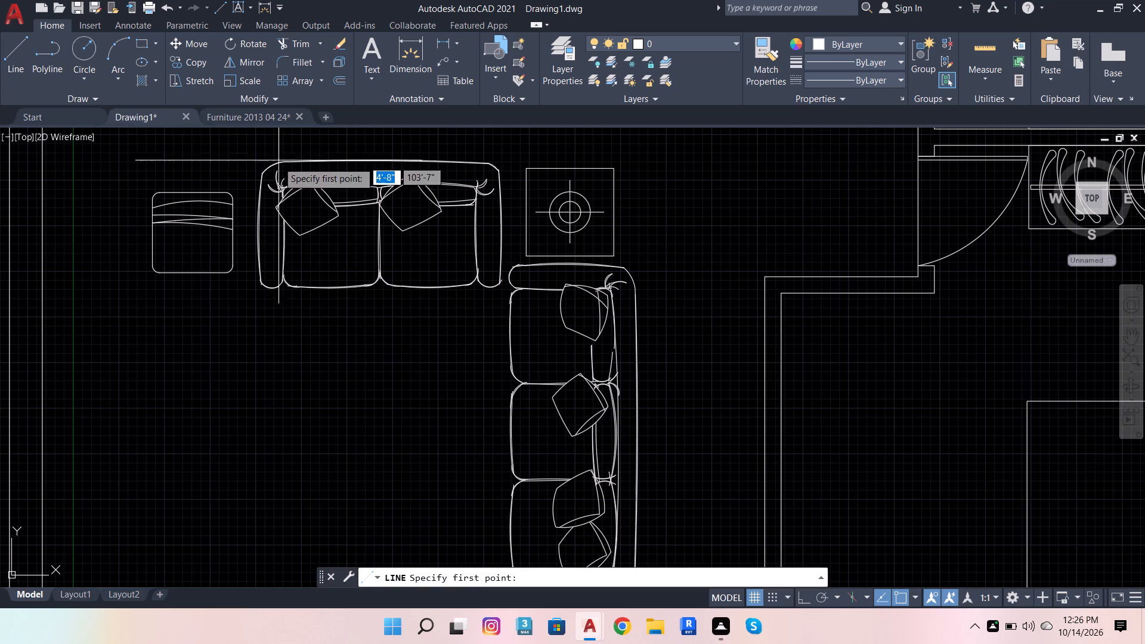
pyautogui.click(398, 49)
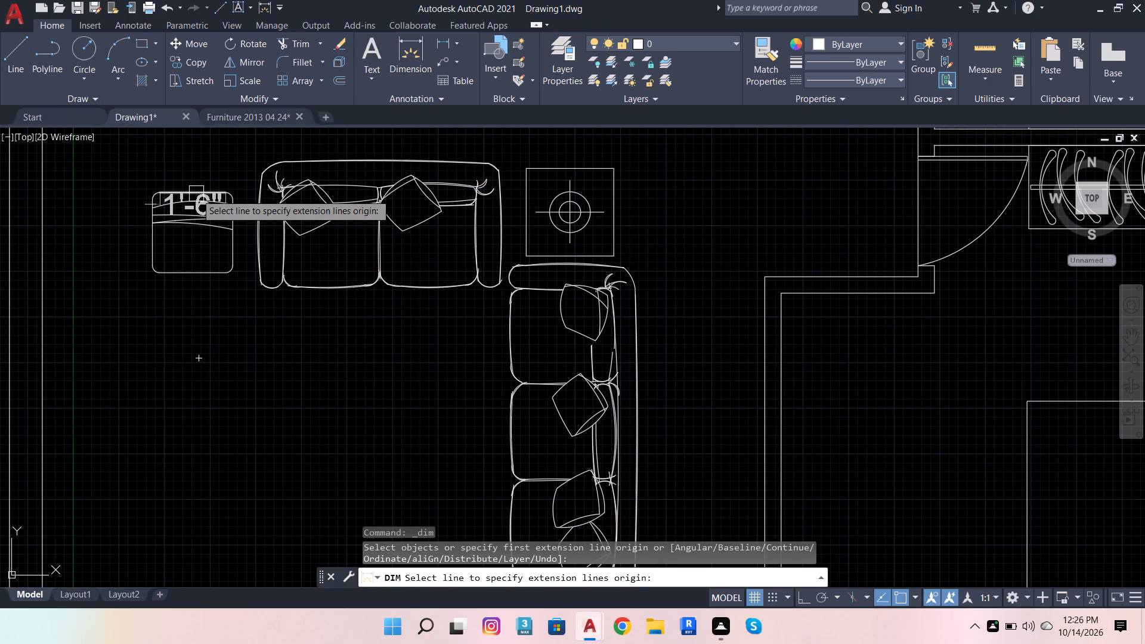
pyautogui.click(149, 228)
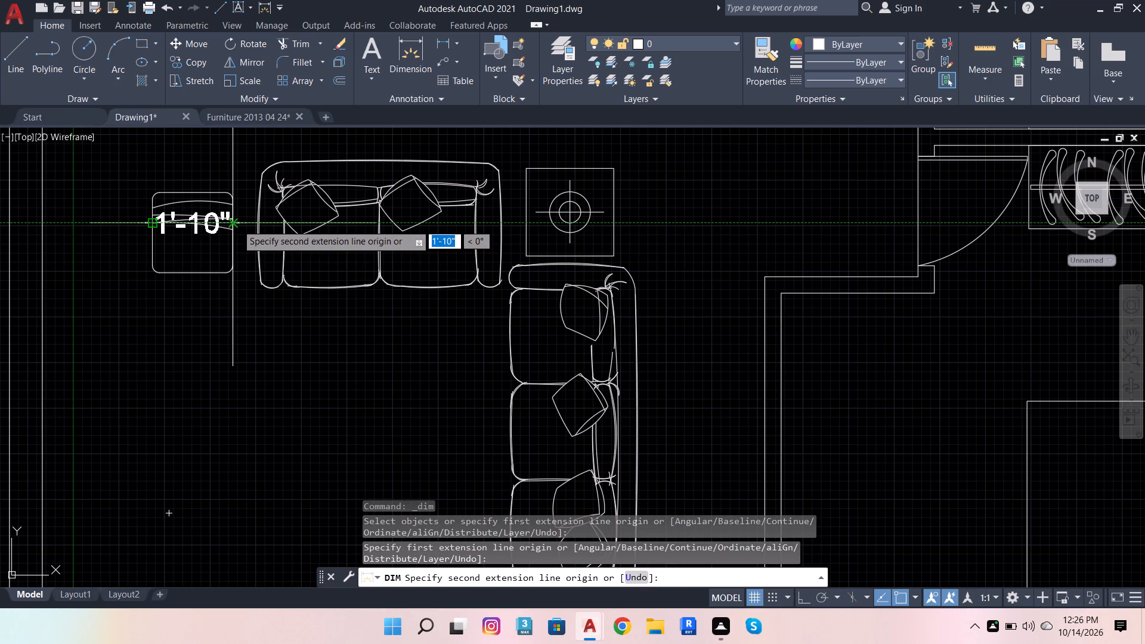
pyautogui.click(237, 224)
pyautogui.click(234, 175)
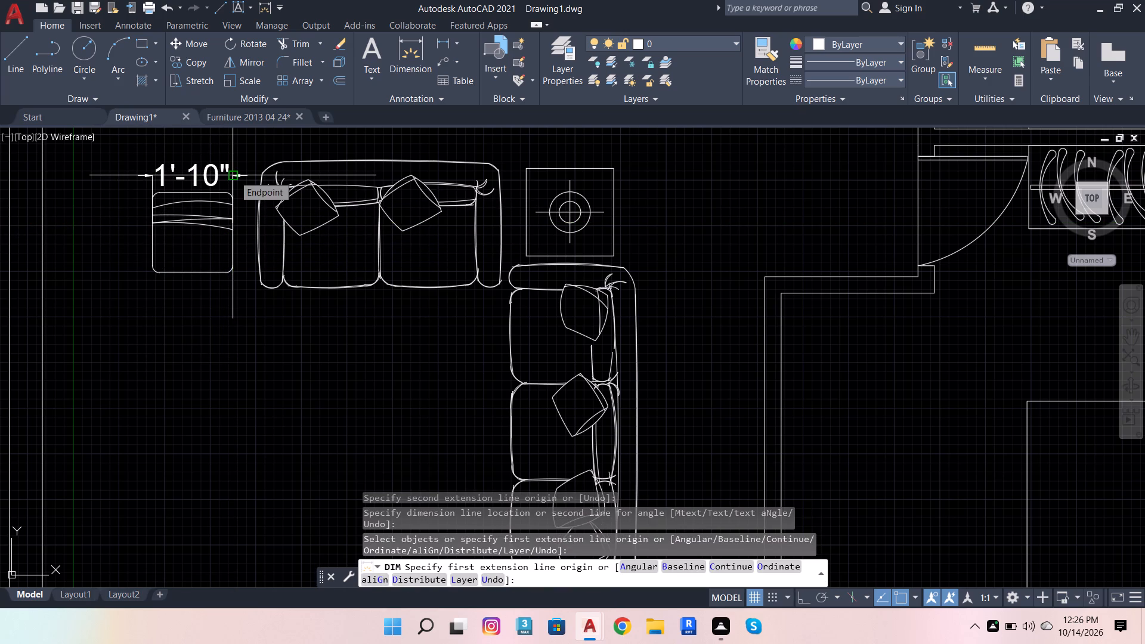
pyautogui.press('Escape')
pyautogui.press('Escape')
pyautogui.press('Escape')
pyautogui.press('Escape')
pyautogui.press('Escape')
pyautogui.press('Escape')
pyautogui.press('Escape')
pyautogui.press('Escape')
# Draw a 1'6" horizontal reference line, with ortho on, from the arc endpoint on the end table's left edge.
pyautogui.scroll(3, 171, 195)
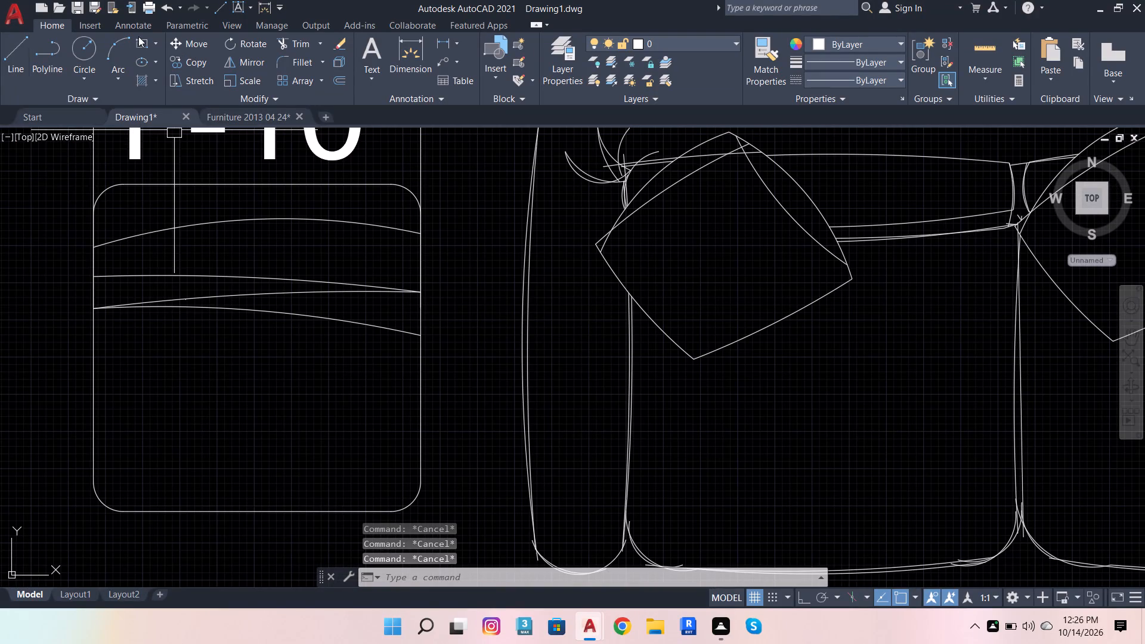
pyautogui.click(0, 52)
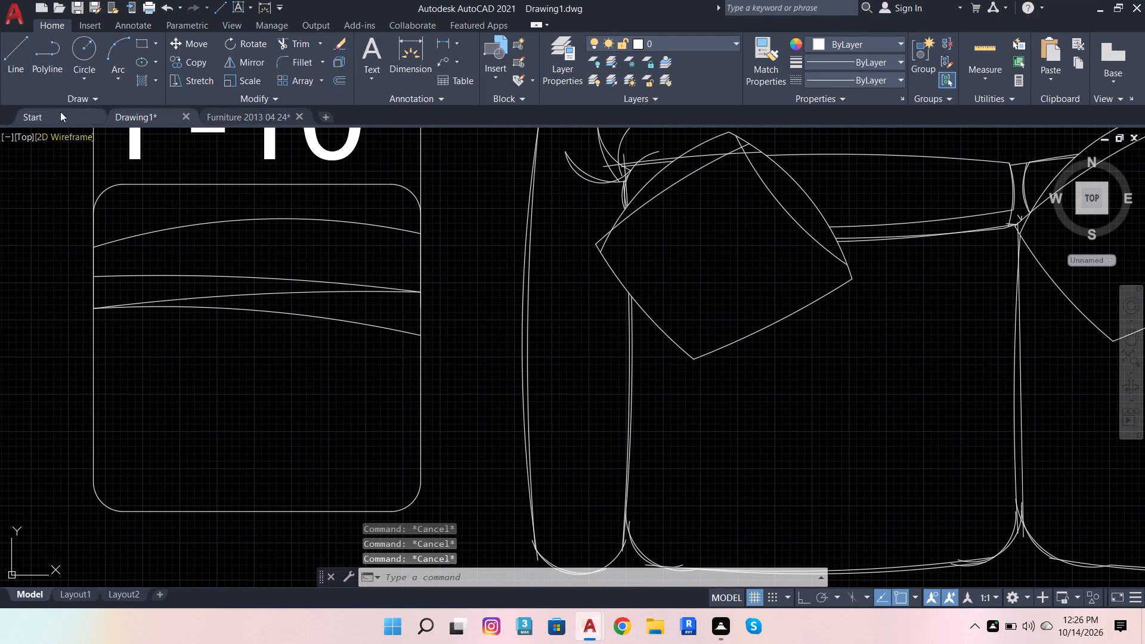
pyautogui.click(16, 60)
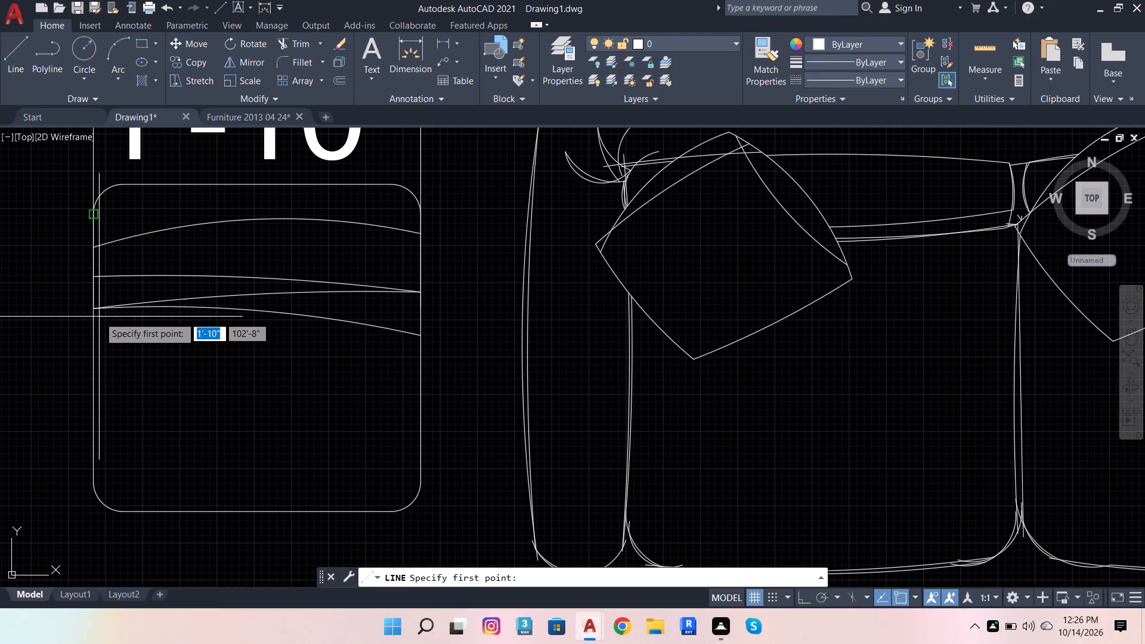
pyautogui.click(94, 306)
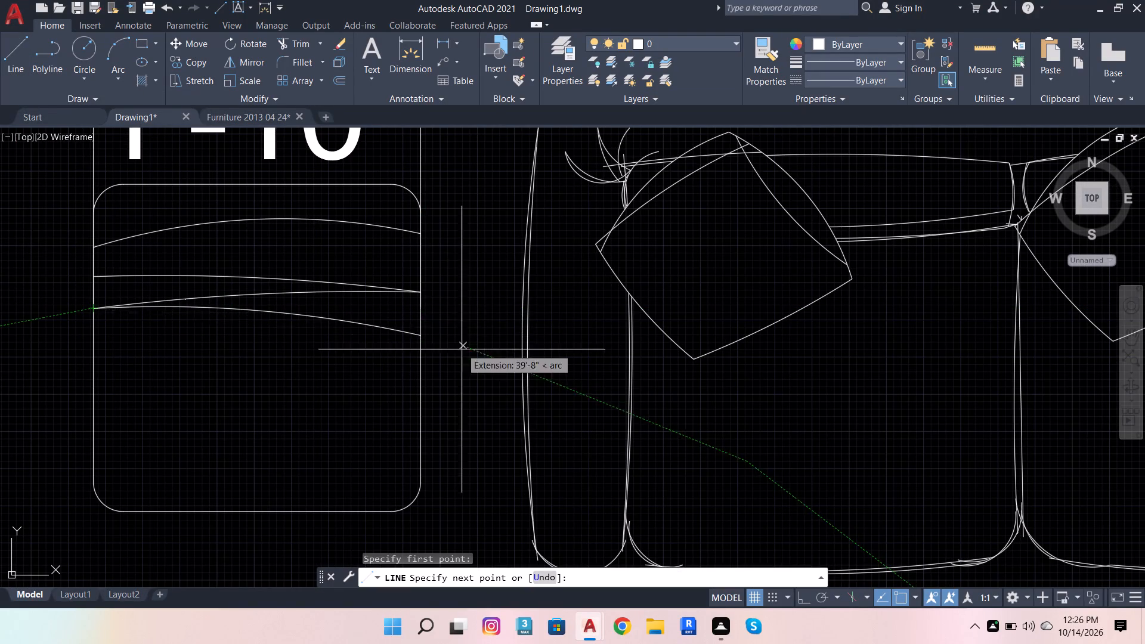
pyautogui.click(806, 600)
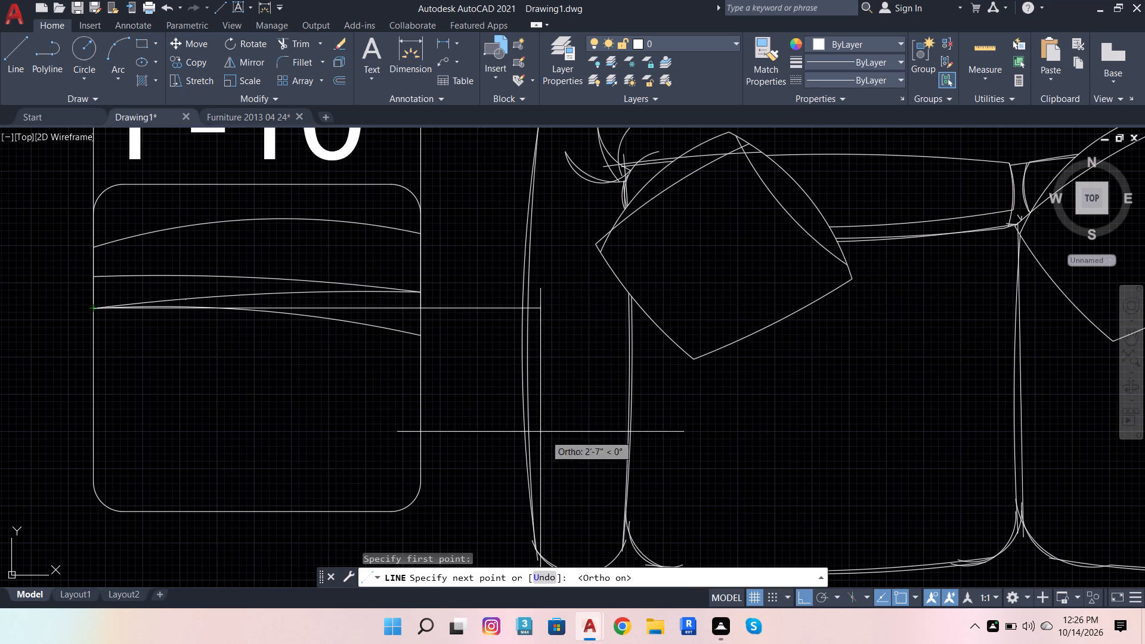
pyautogui.write("1'")
pyautogui.press('6')
pyautogui.press('Return')
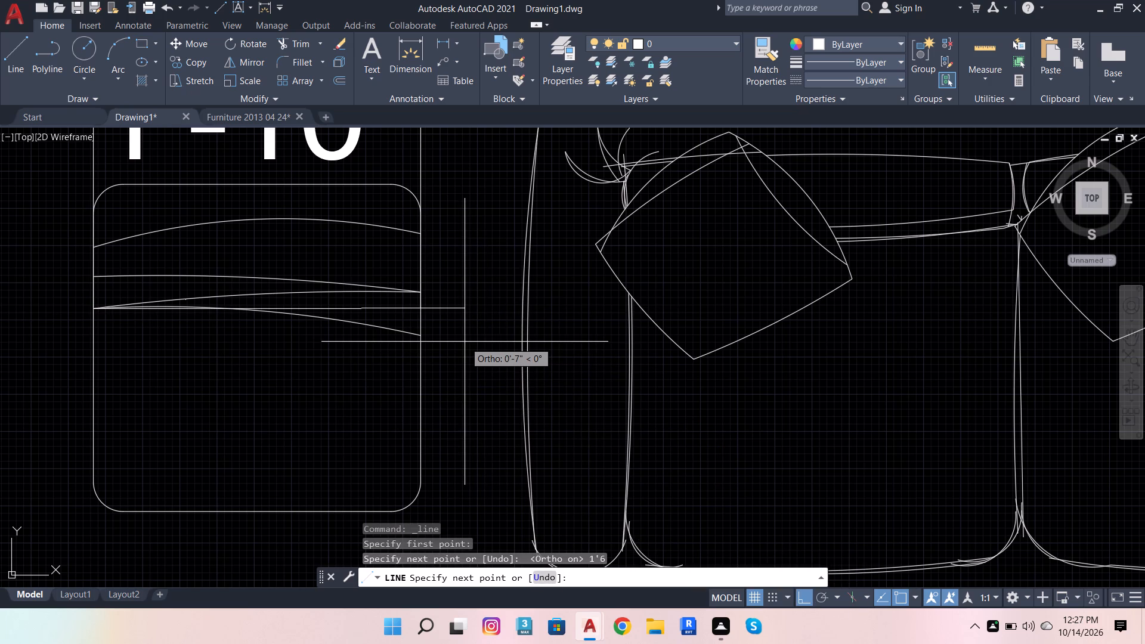
pyautogui.press('Escape')
# Scale the whole sofa set about the arc endpoint on the end table's left edge until the table's width matches the 1'6" reference line.
pyautogui.click(401, 295)
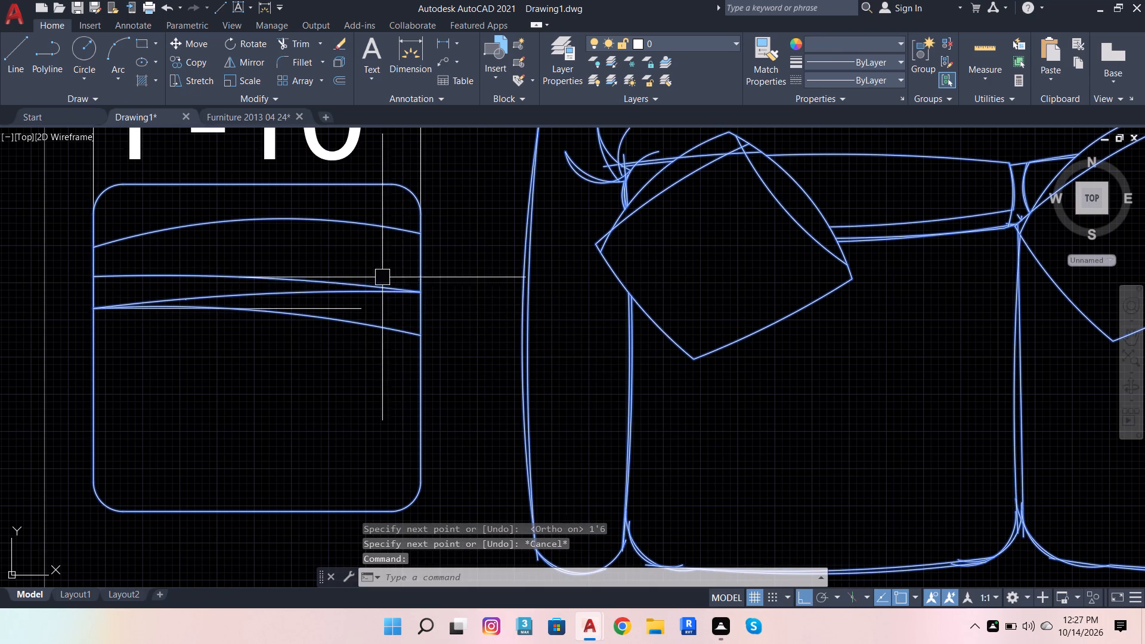
pyautogui.click(246, 81)
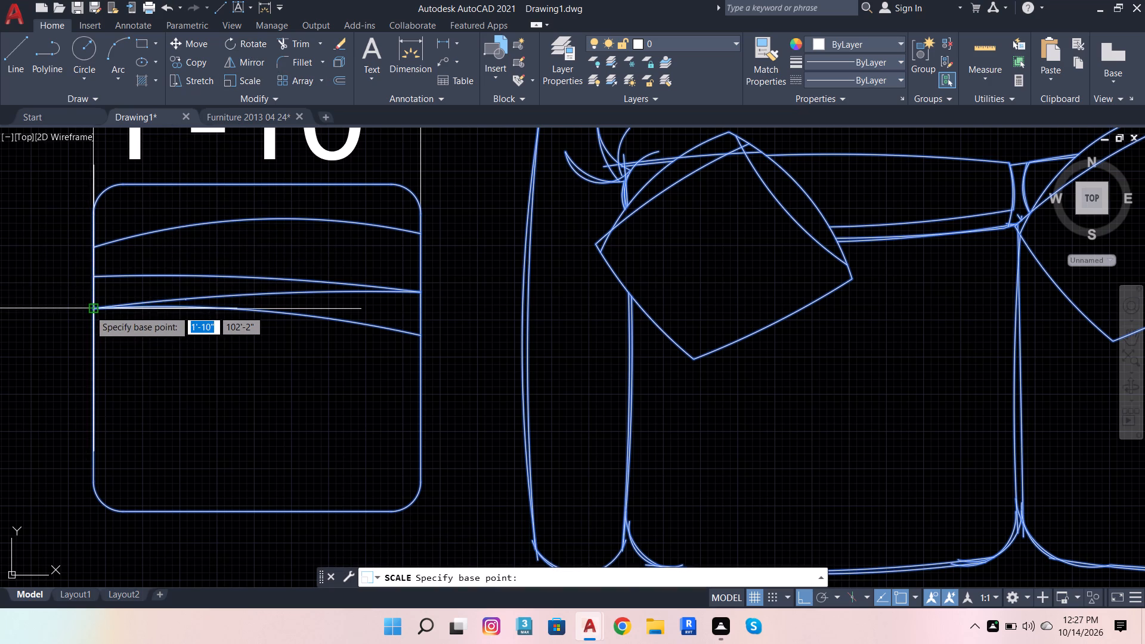
pyautogui.click(89, 310)
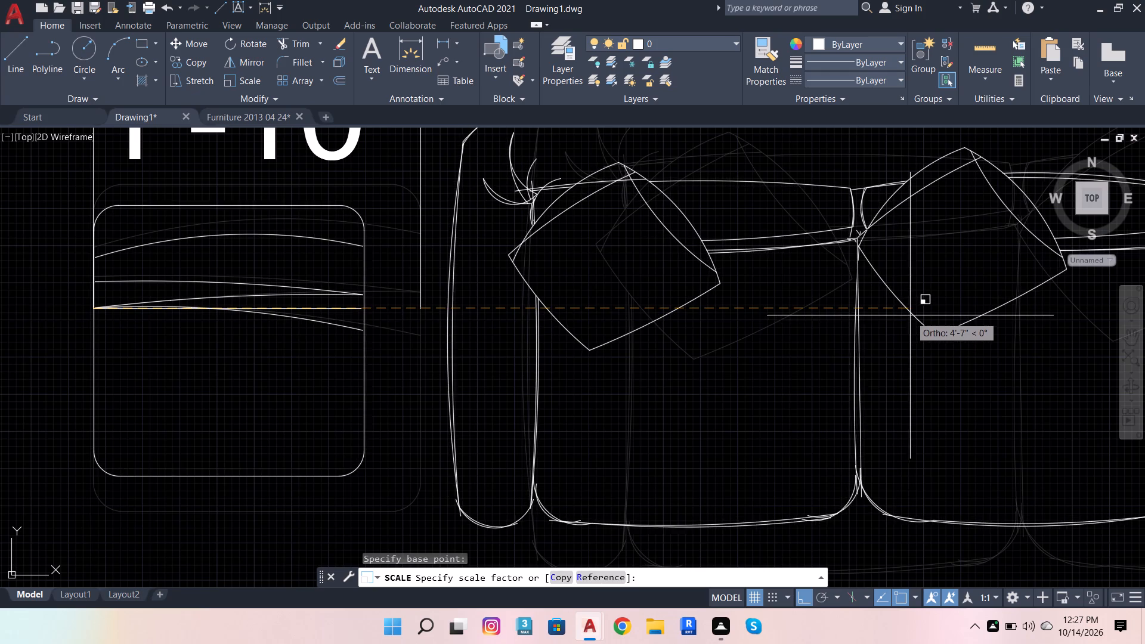
pyautogui.click(902, 312)
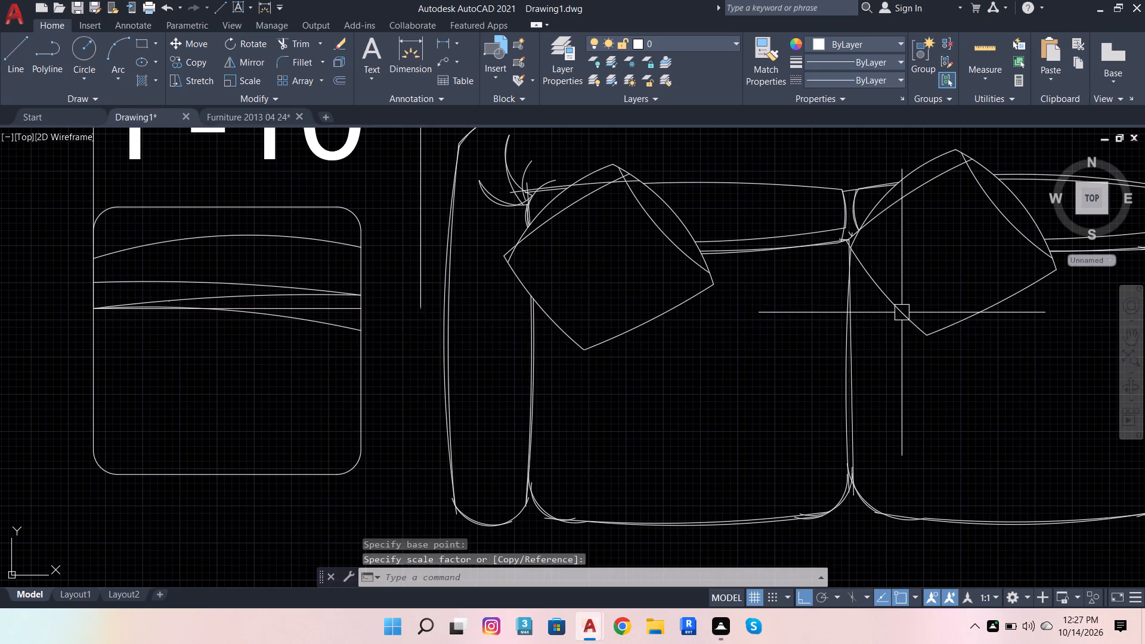
# Delete the horizontal reference line across the end table and the 1'-10" dimension above it.
pyautogui.scroll(1, 191, 301)
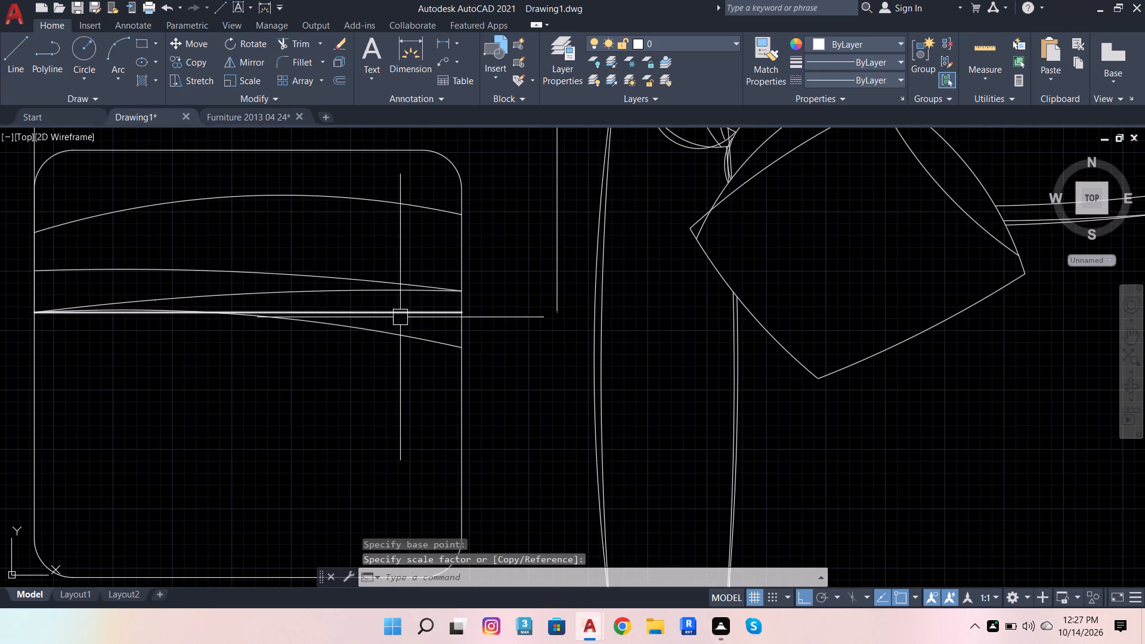
pyautogui.moveTo(400, 317); pyautogui.dragTo(386, 317)
pyautogui.scroll(-3, 330, 341)
pyautogui.press('Delete')
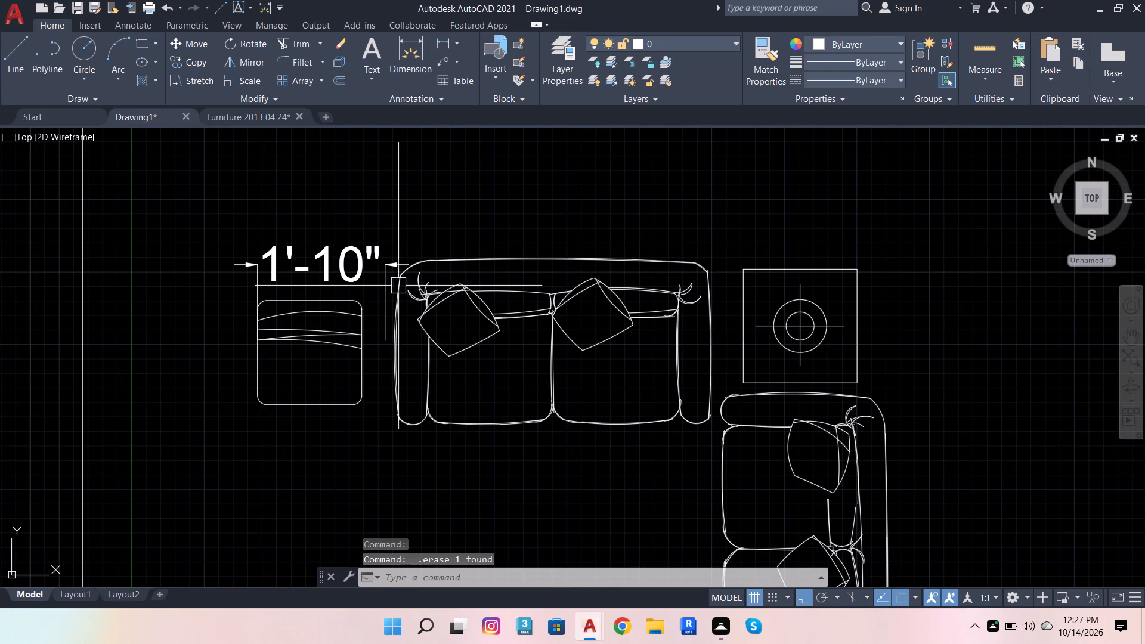
pyautogui.scroll(1, 351, 362)
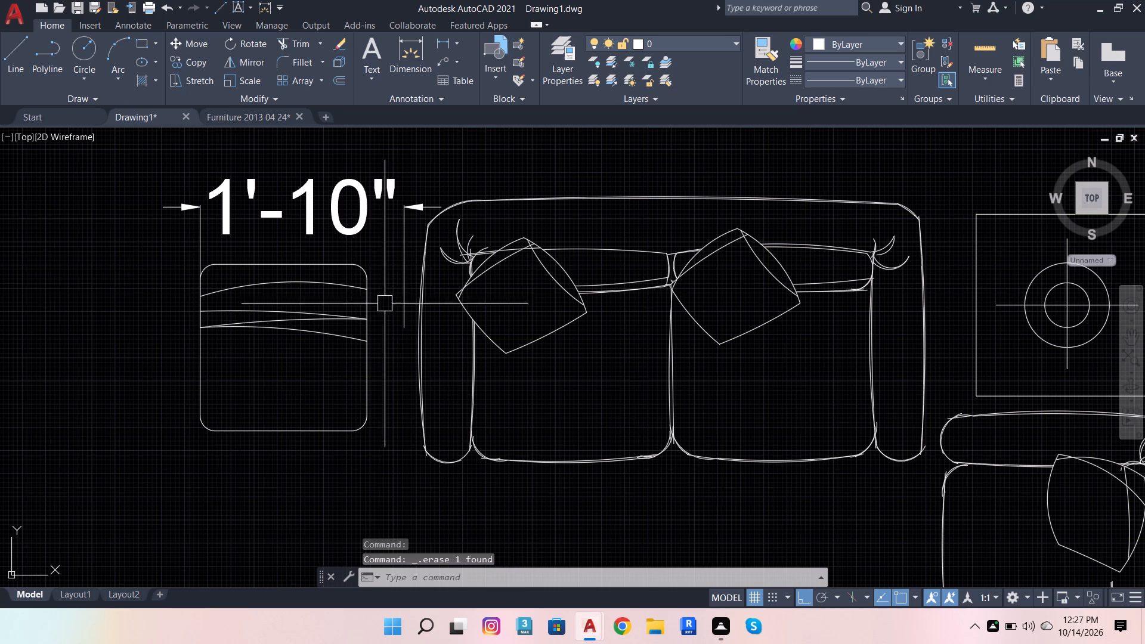
pyautogui.click(399, 252)
pyautogui.press('Delete')
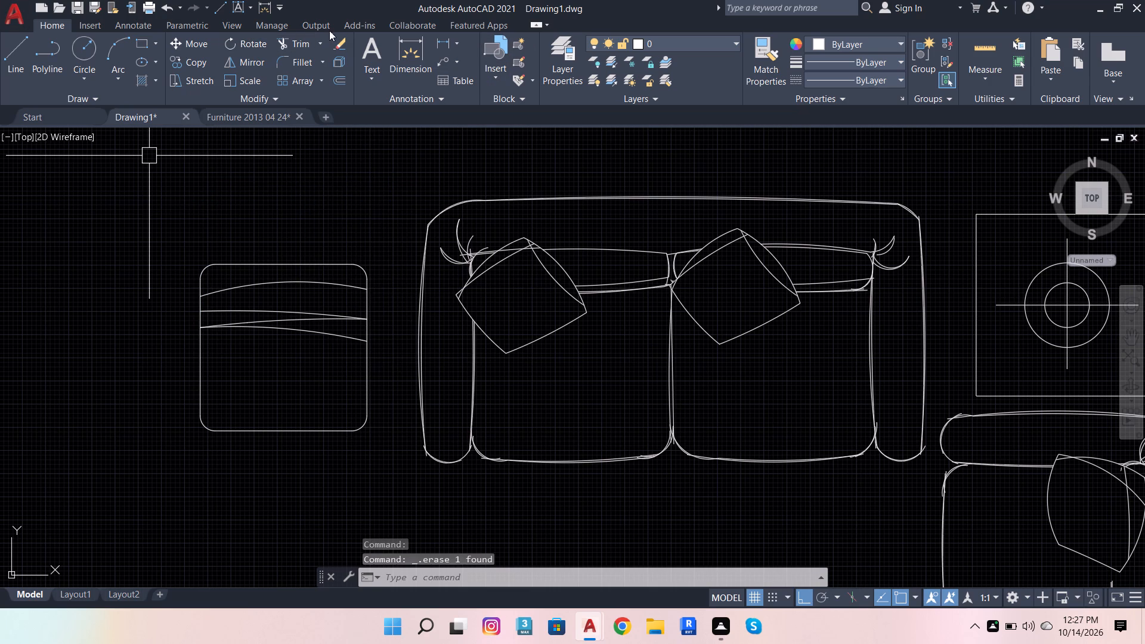
# Dimension the end table's width between the arc endpoints on its two sides, and delete that dimension.
pyautogui.click(426, 51)
pyautogui.scroll(2, 284, 259)
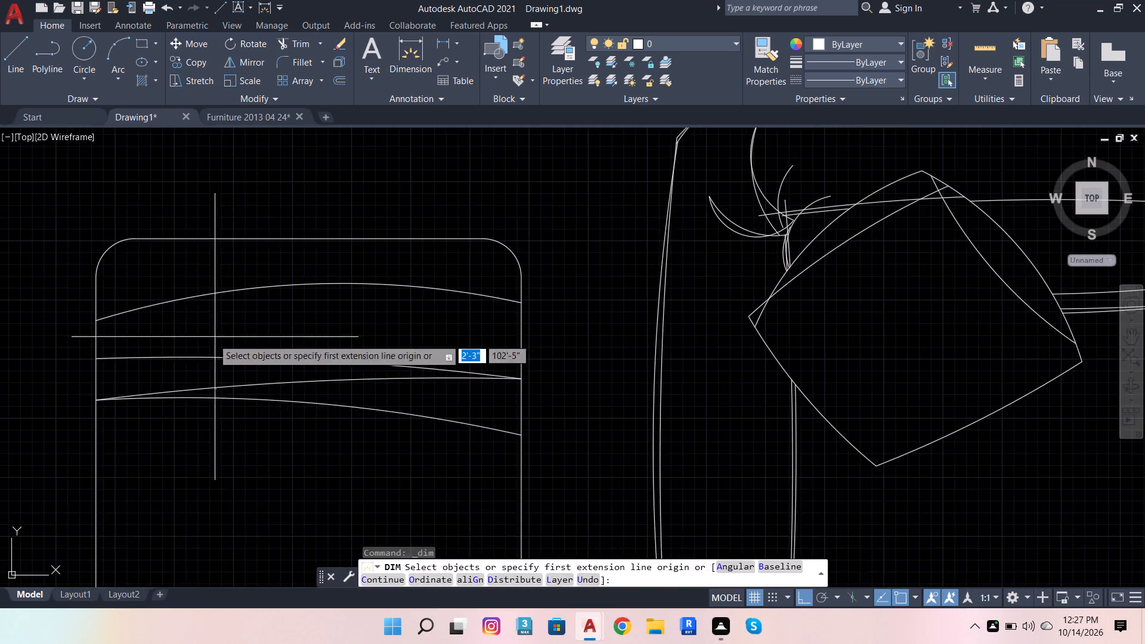
pyautogui.scroll(1, 193, 358)
pyautogui.click(35, 429)
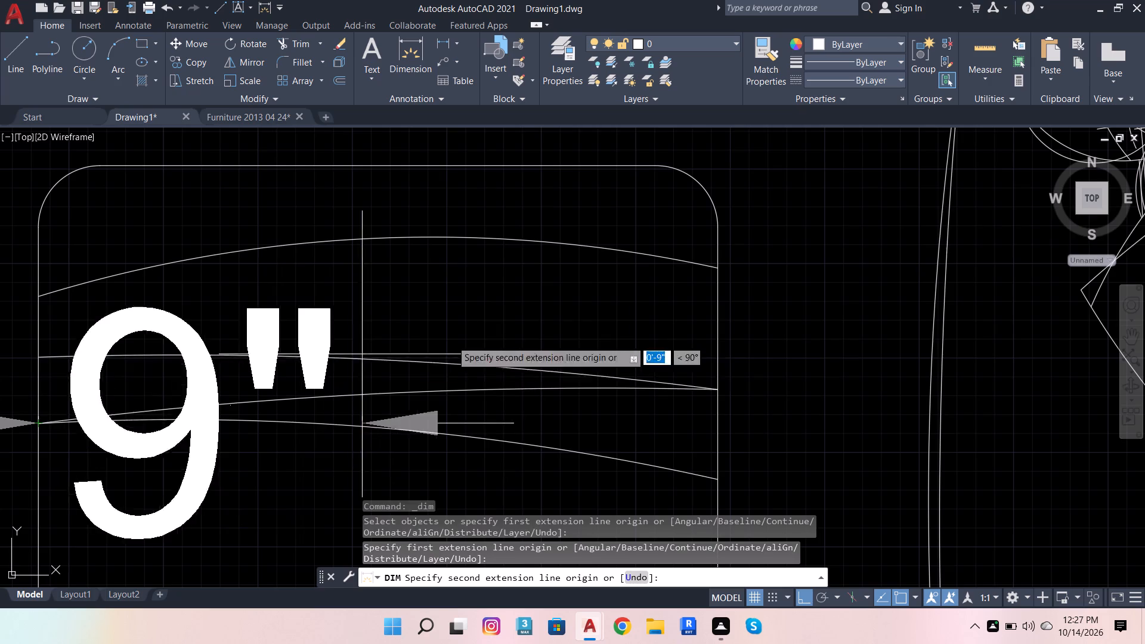
pyautogui.click(719, 389)
pyautogui.scroll(-3, 725, 396)
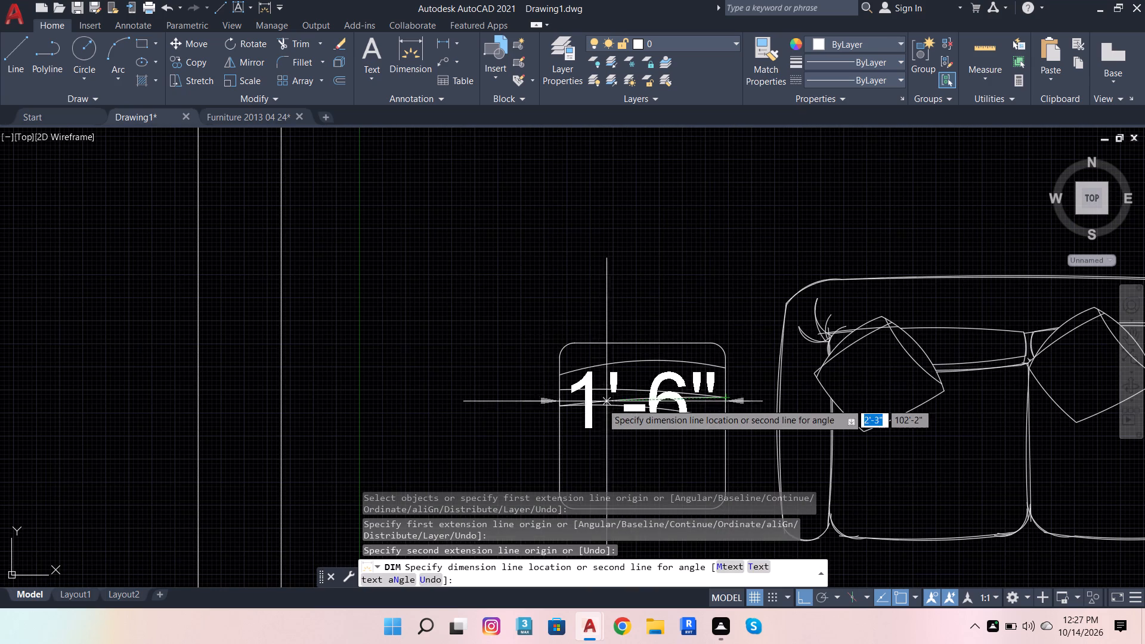
pyautogui.scroll(3, 572, 408)
pyautogui.click(517, 400)
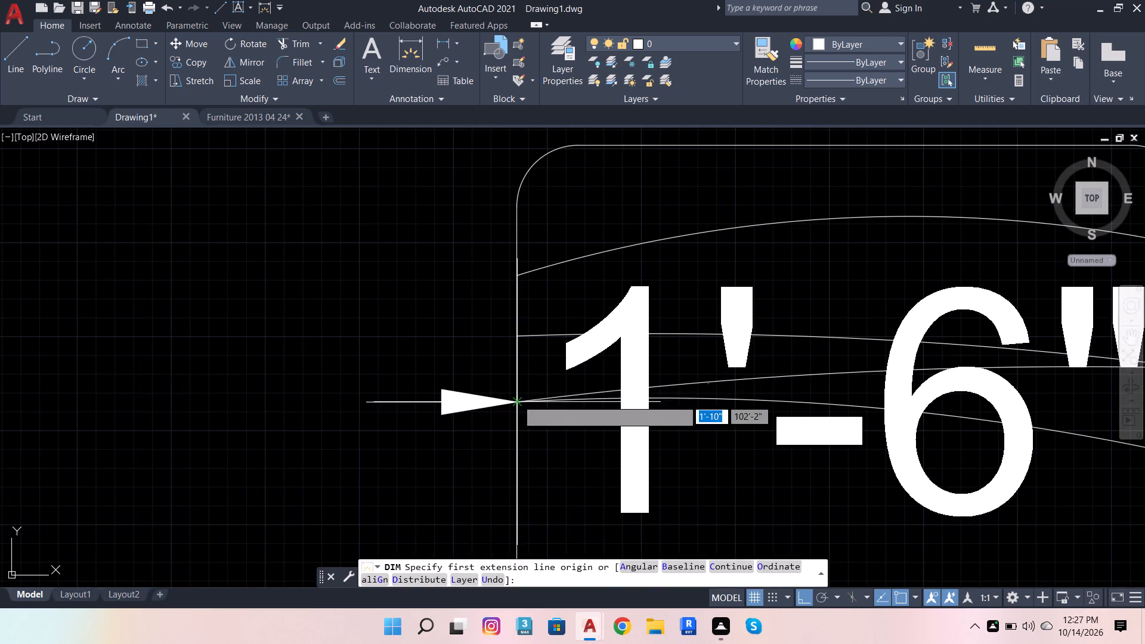
pyautogui.scroll(-3, 502, 413)
pyautogui.press('Escape')
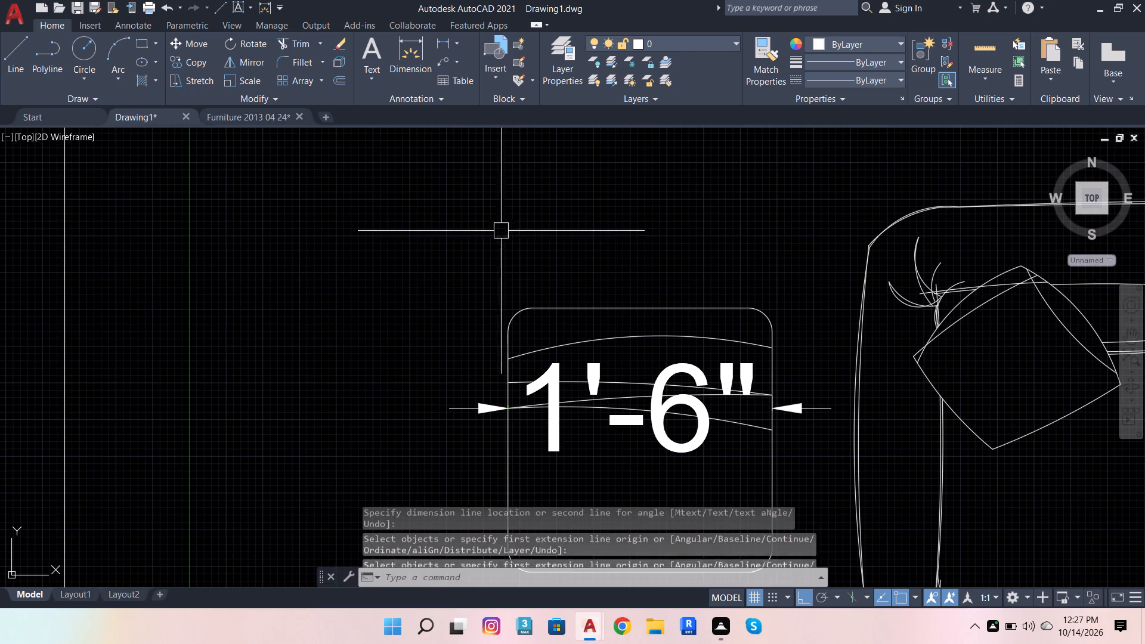
pyautogui.scroll(-3, 370, 290)
pyautogui.scroll(-2, 532, 358)
pyautogui.scroll(1, 602, 351)
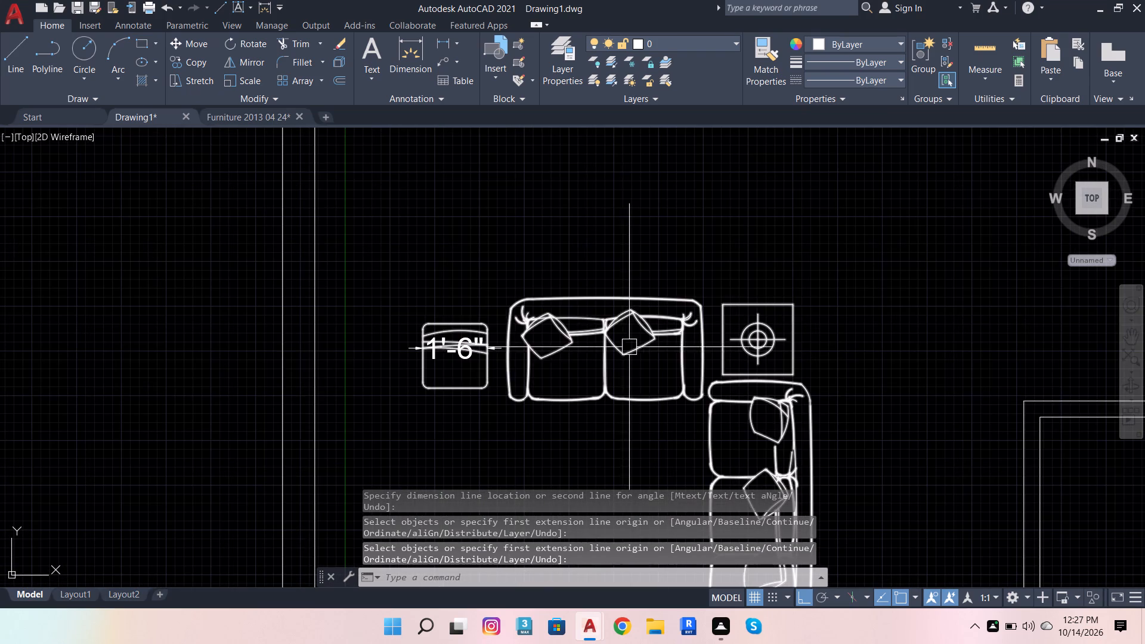
pyautogui.scroll(3, 459, 346)
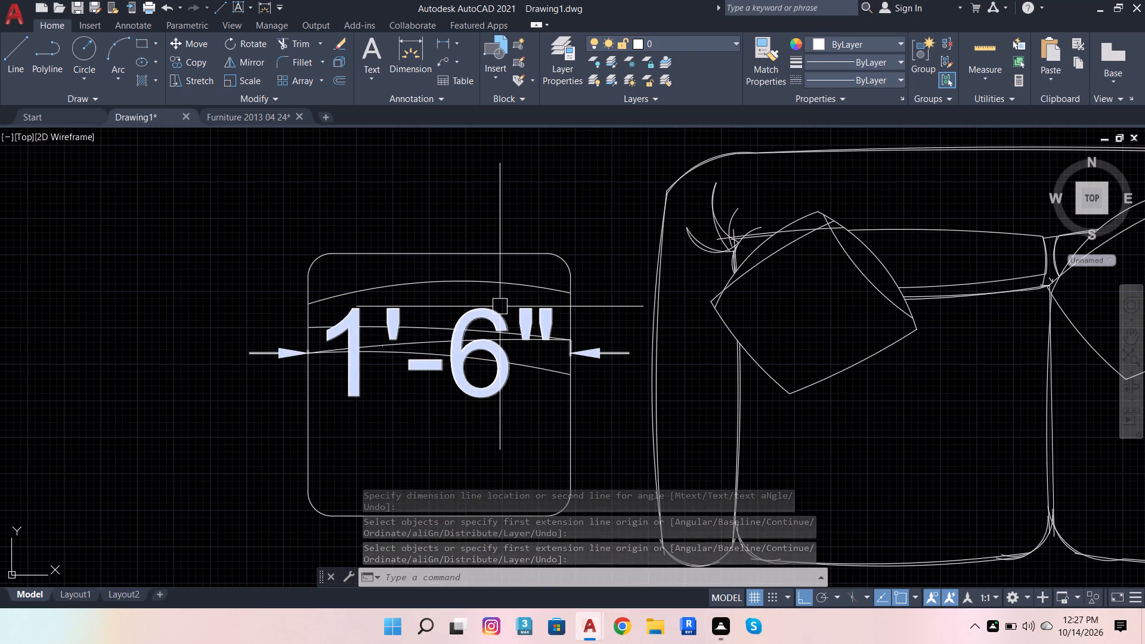
pyautogui.click(500, 306)
pyautogui.press('Delete')
# Move the scaled sofa set freely, with ortho off, slightly down toward the foyer side of the living room.
pyautogui.scroll(-3, 462, 313)
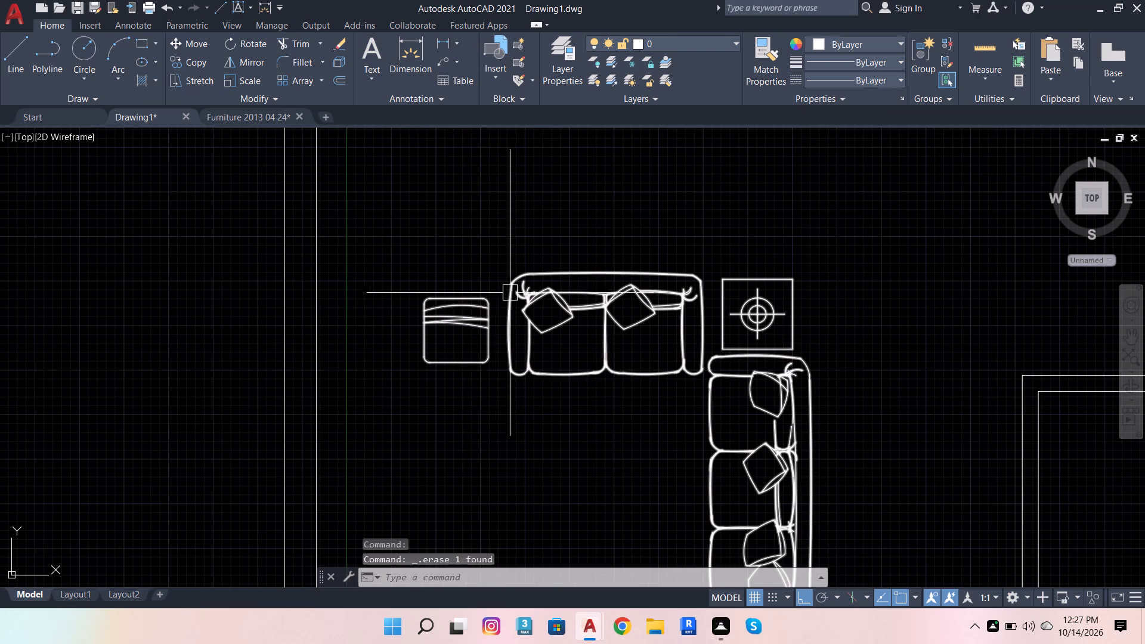
pyautogui.click(513, 290)
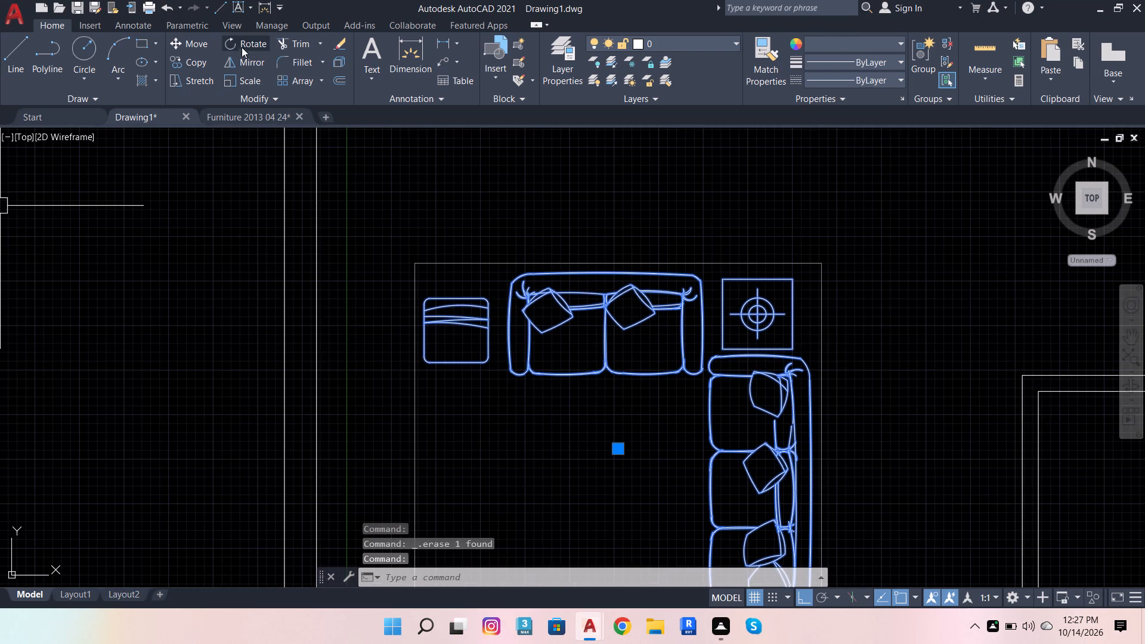
pyautogui.click(181, 48)
pyautogui.scroll(-3, 240, 52)
pyautogui.scroll(-2, 543, 256)
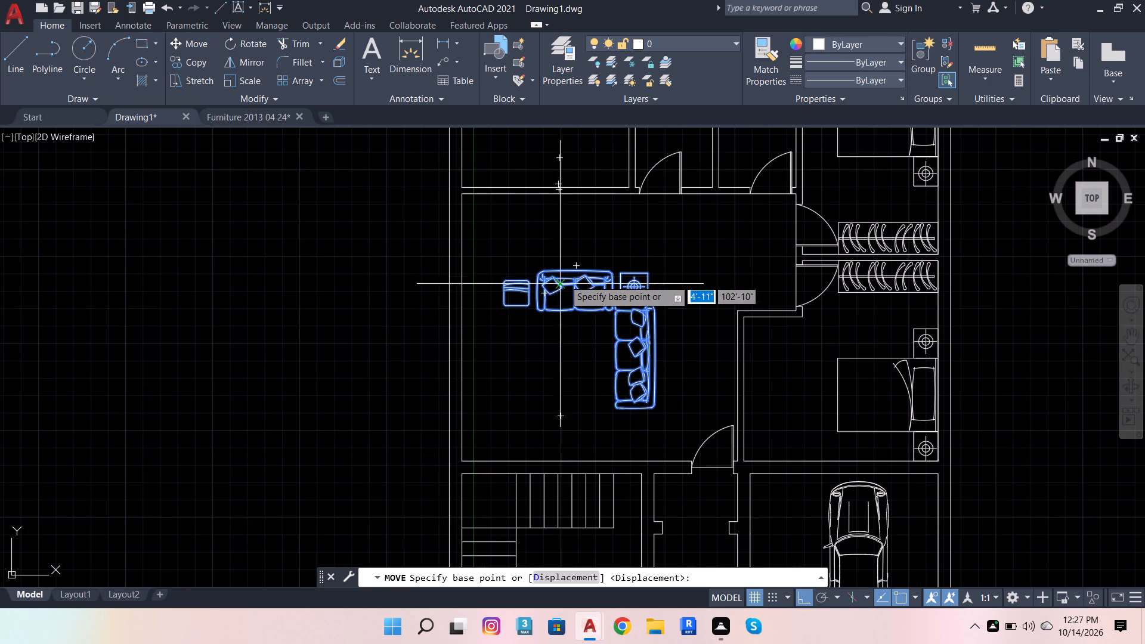
pyautogui.click(567, 289)
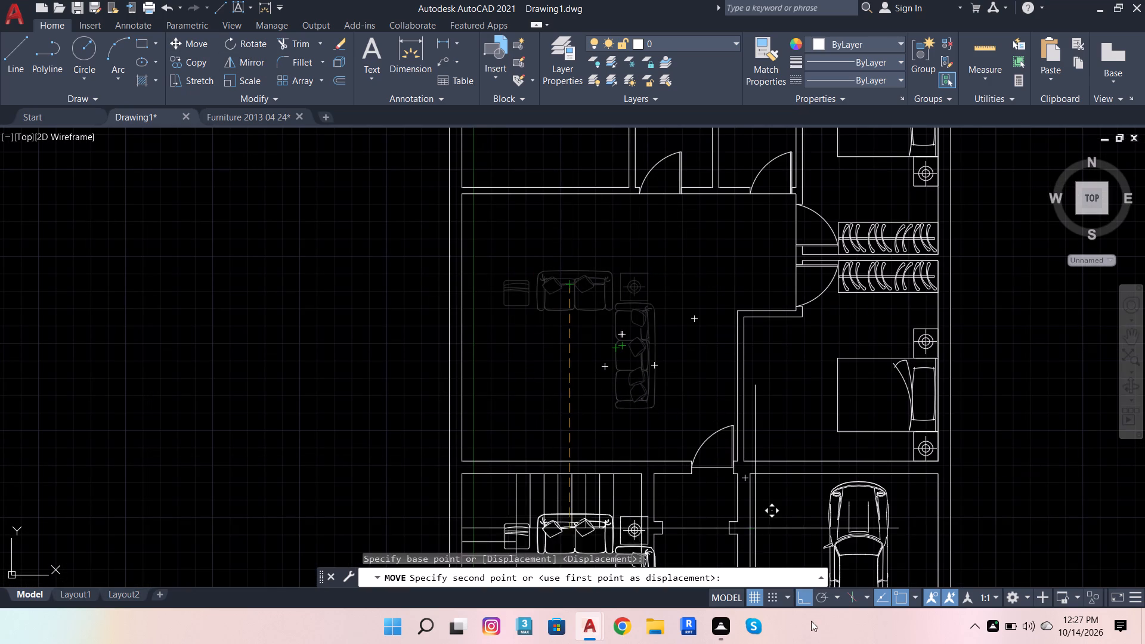
pyautogui.click(807, 592)
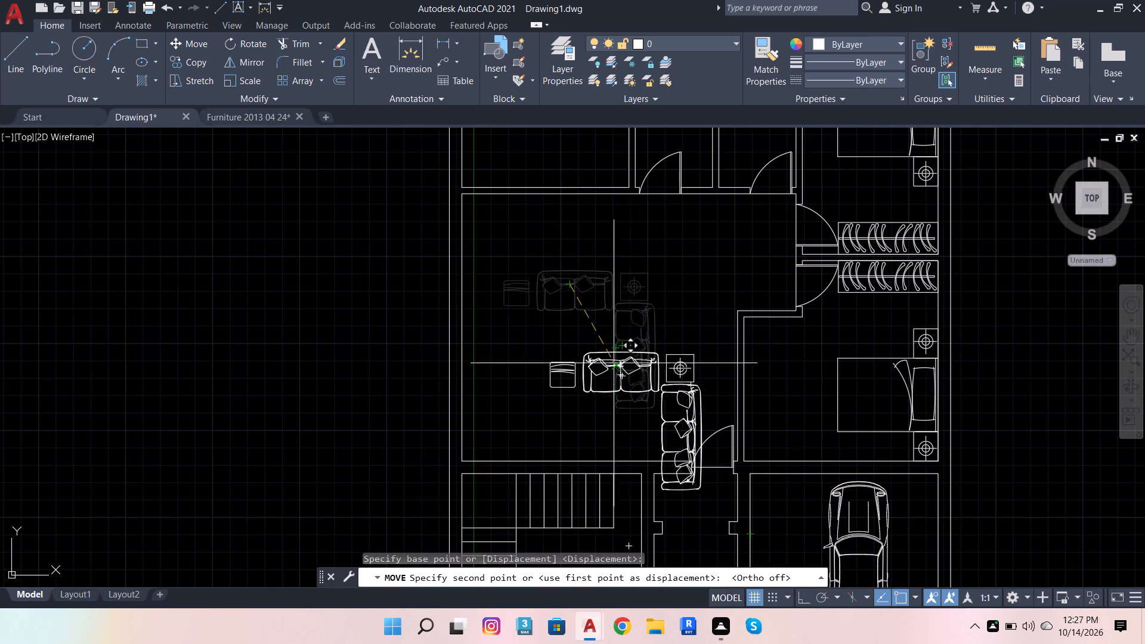
pyautogui.click(577, 315)
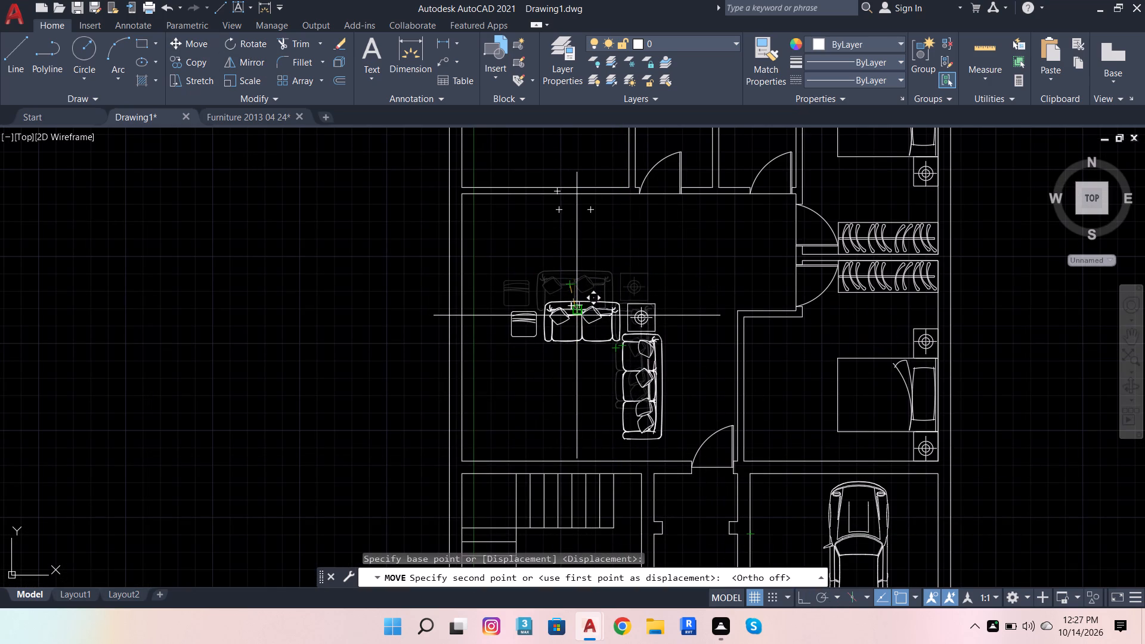
# Draw a coffee table rectangle about 4' square below the two-seat sofa, beside the three-seat sofa.
pyautogui.scroll(-2, 520, 345)
pyautogui.scroll(3, 518, 363)
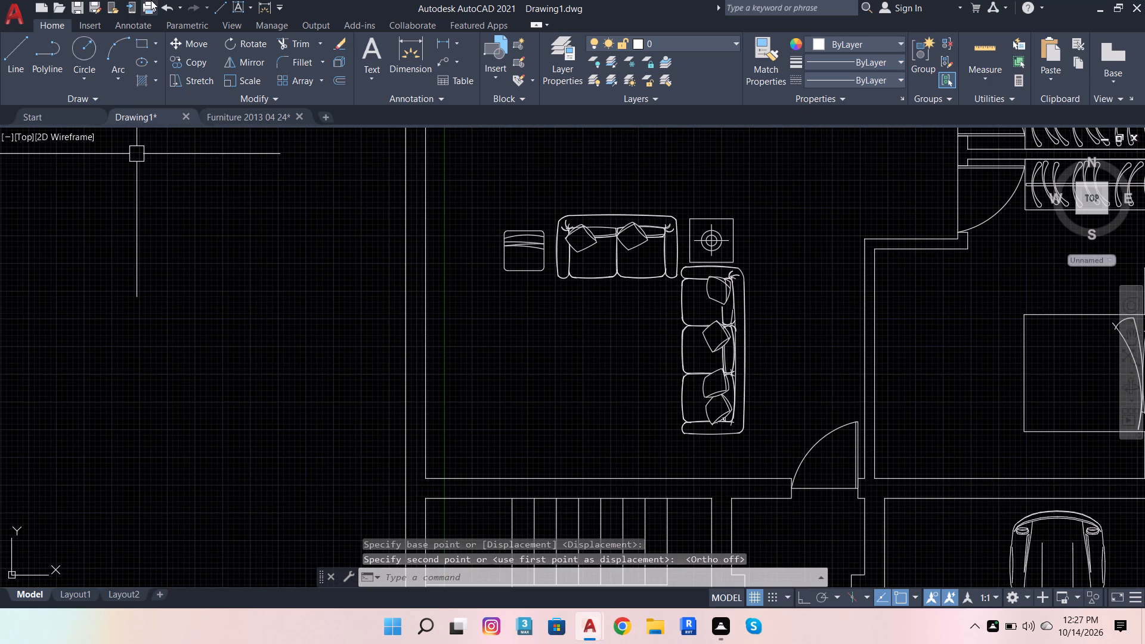
pyautogui.click(143, 39)
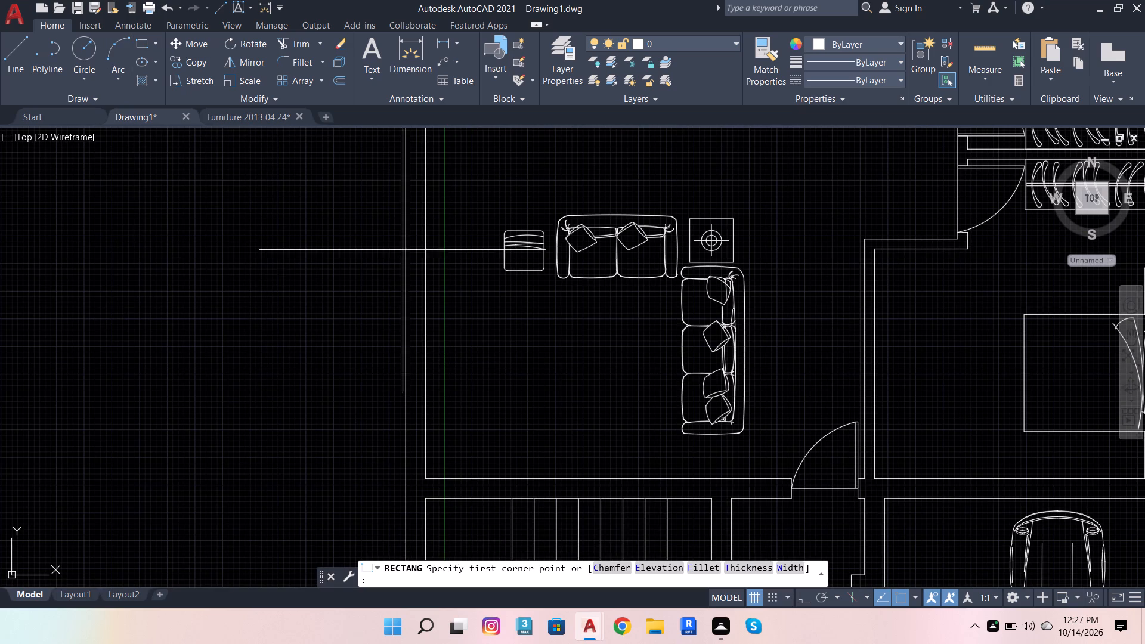
pyautogui.click(542, 307)
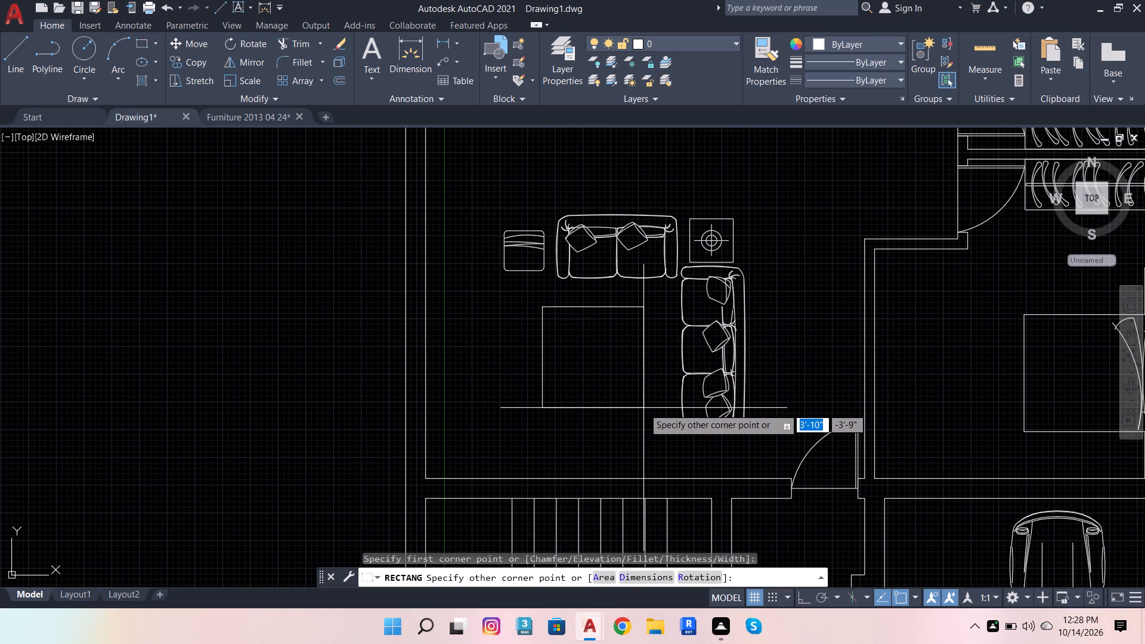
pyautogui.click(651, 413)
# Offset the coffee table rectangle 2" outward and, from the same original rectangle, 2" inward.
pyautogui.click(650, 405)
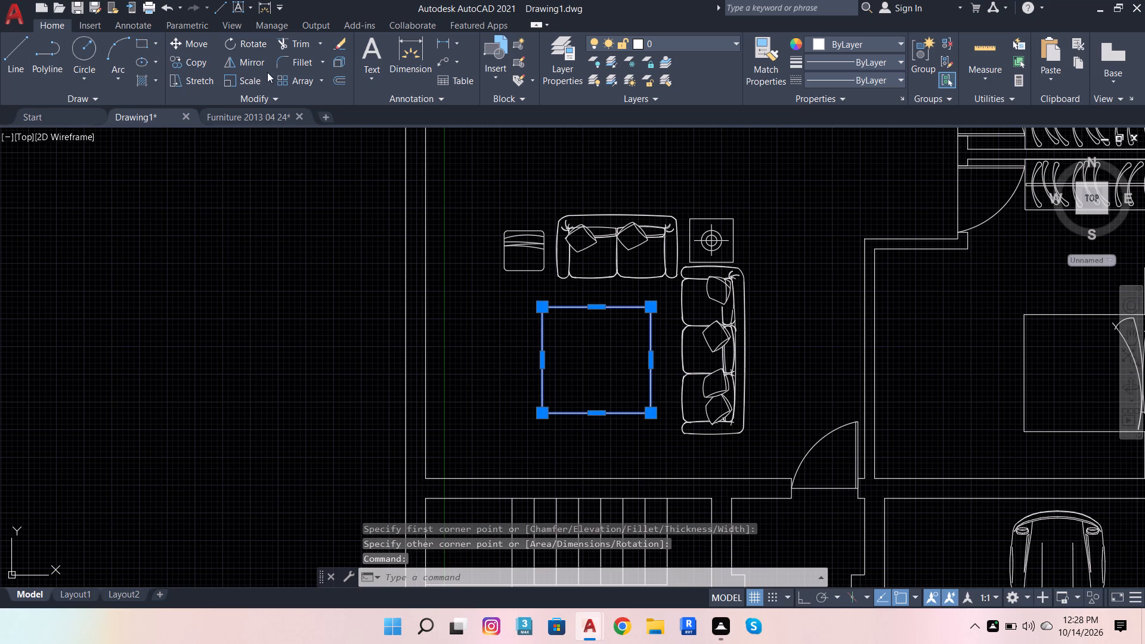
pyautogui.click(342, 79)
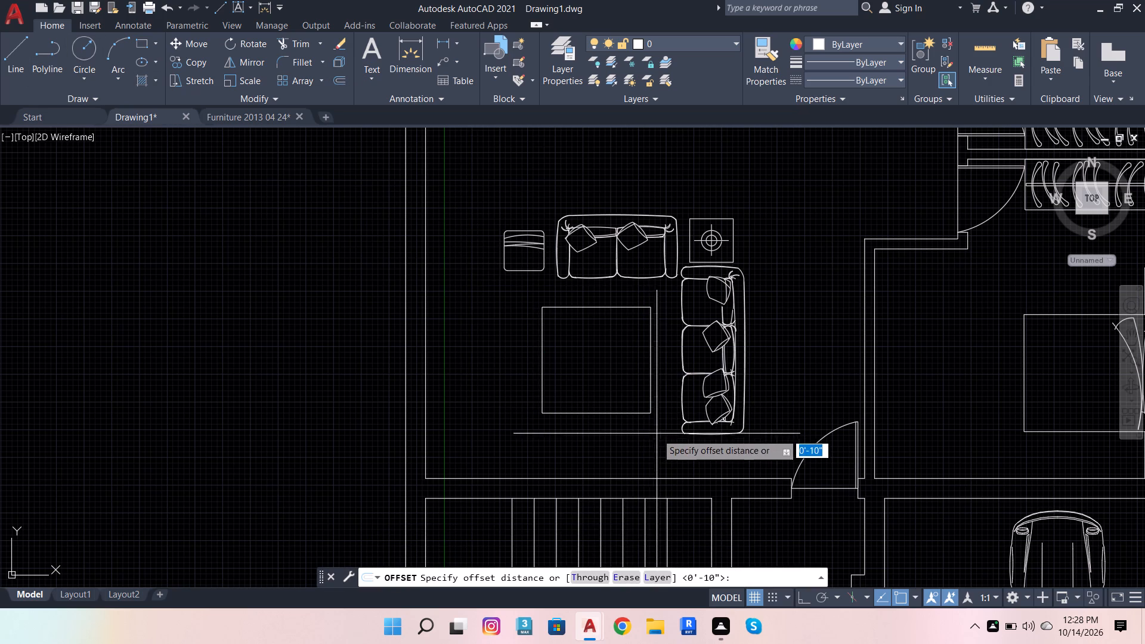
pyautogui.click(649, 415)
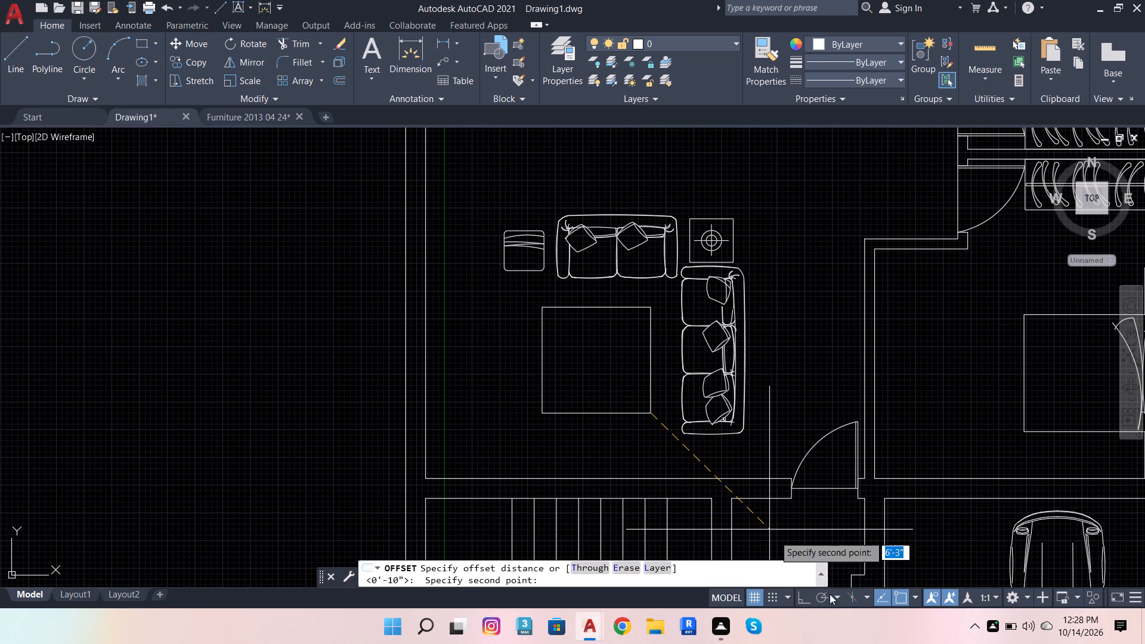
pyautogui.click(803, 603)
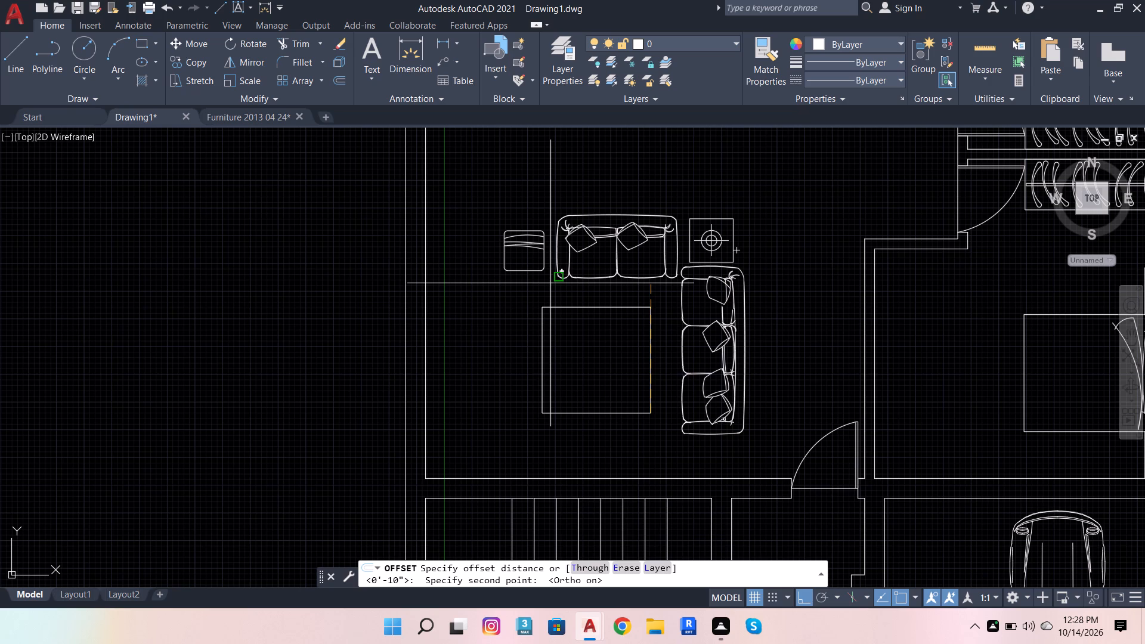
pyautogui.press('2')
pyautogui.press('Return')
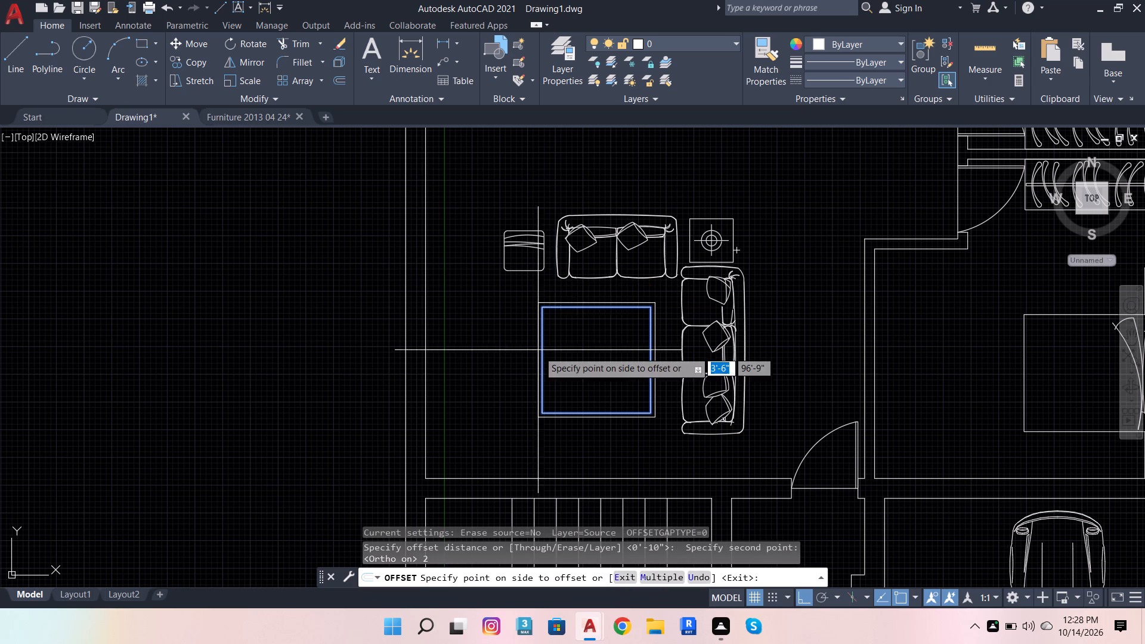
pyautogui.click(549, 362)
pyautogui.scroll(2, 598, 339)
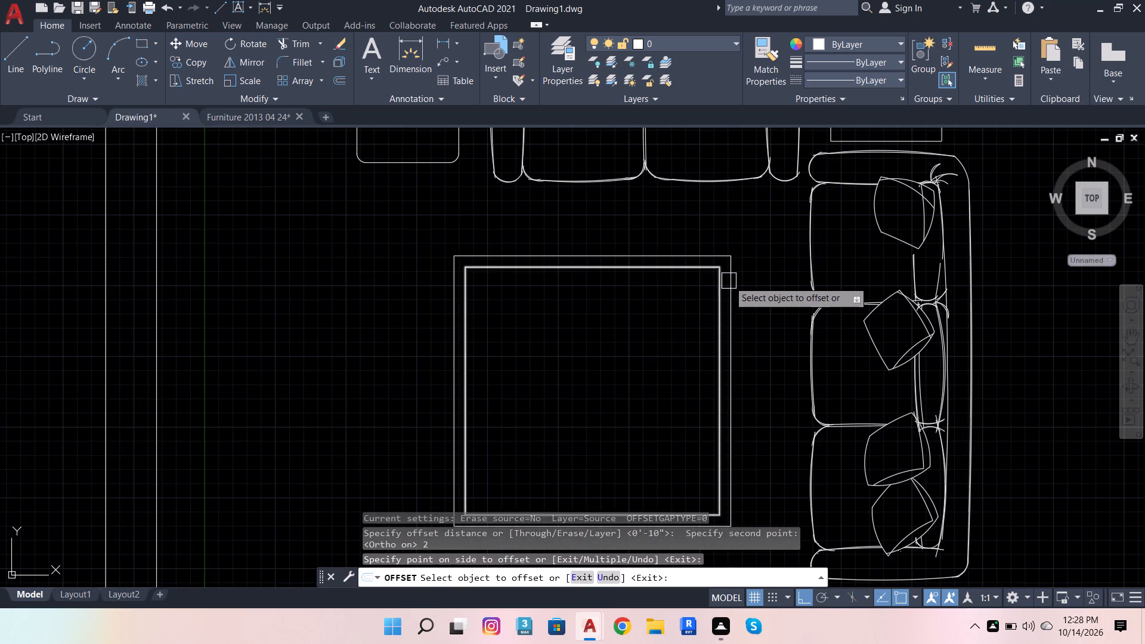
pyautogui.click(716, 292)
pyautogui.click(653, 328)
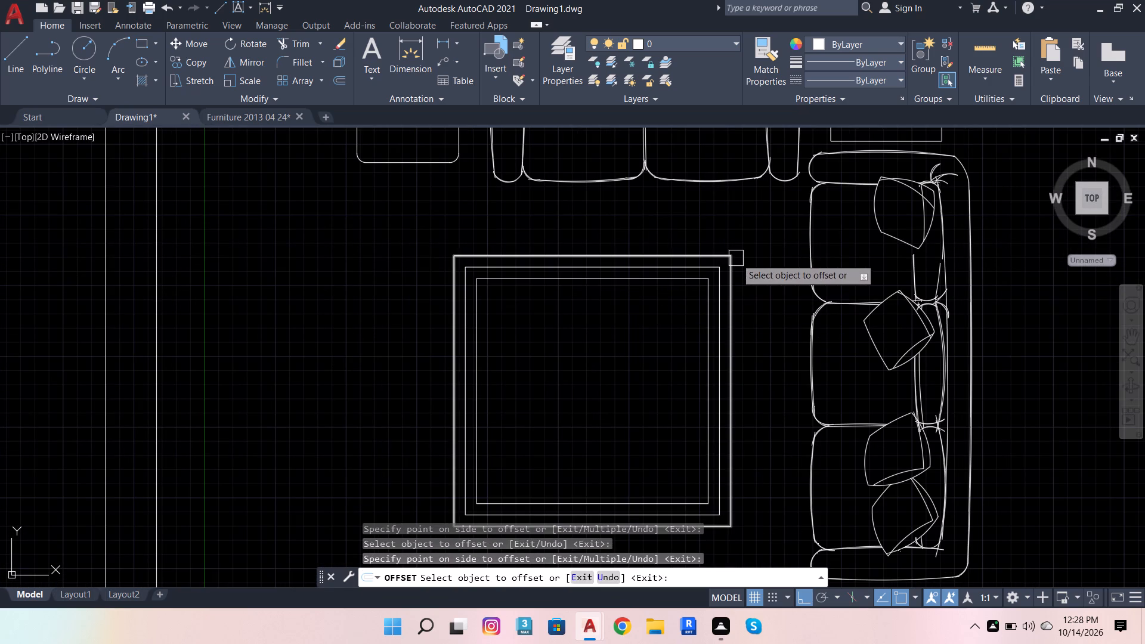
pyautogui.press('Escape')
pyautogui.press('Escape')
pyautogui.press('Escape')
# Delete the outermost of the three coffee table rectangles.
pyautogui.click(736, 258)
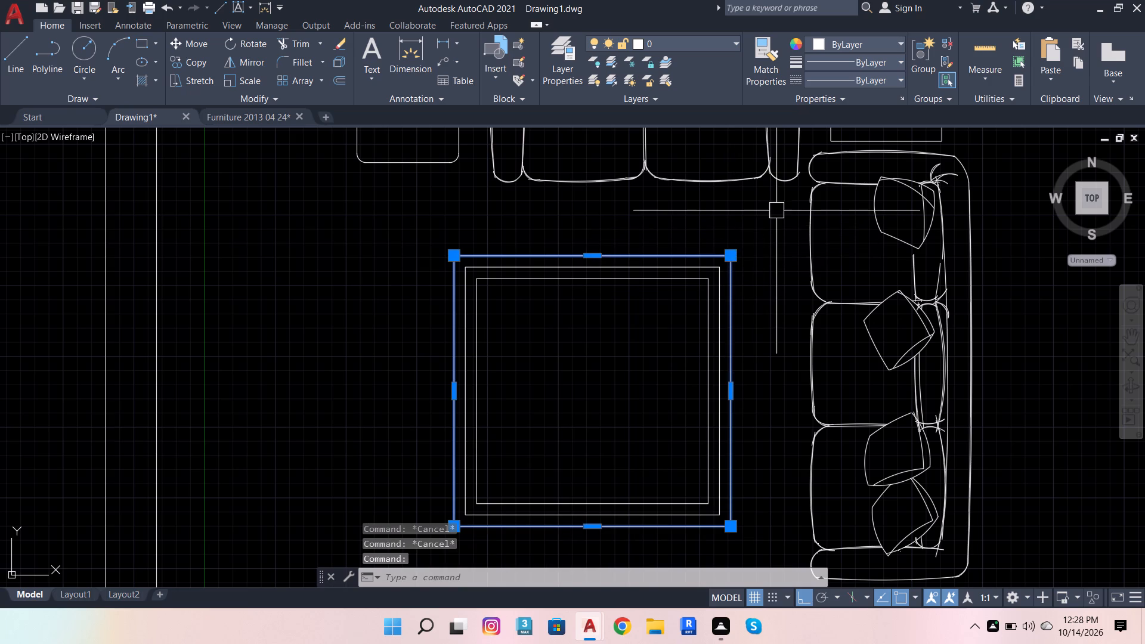
pyautogui.press('Delete')
# Open the workshop material drawing from File Explorer's recent files, ignoring its missing SHX files, and close the Explorer window.
pyautogui.scroll(-3, 729, 295)
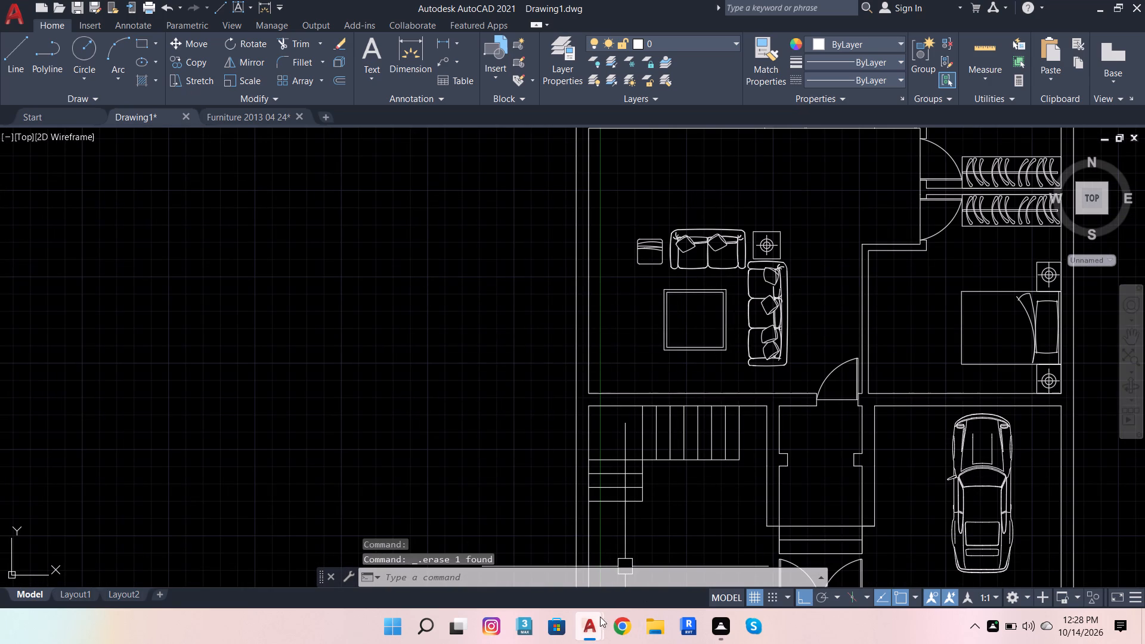
pyautogui.click(655, 624)
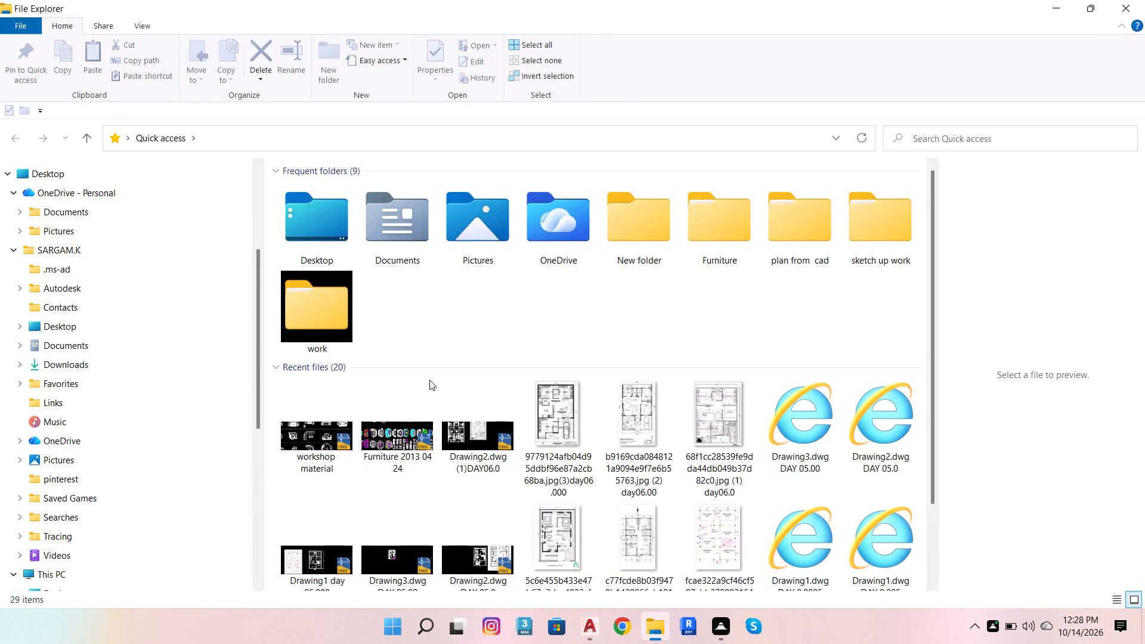
pyautogui.doubleClick(333, 441)
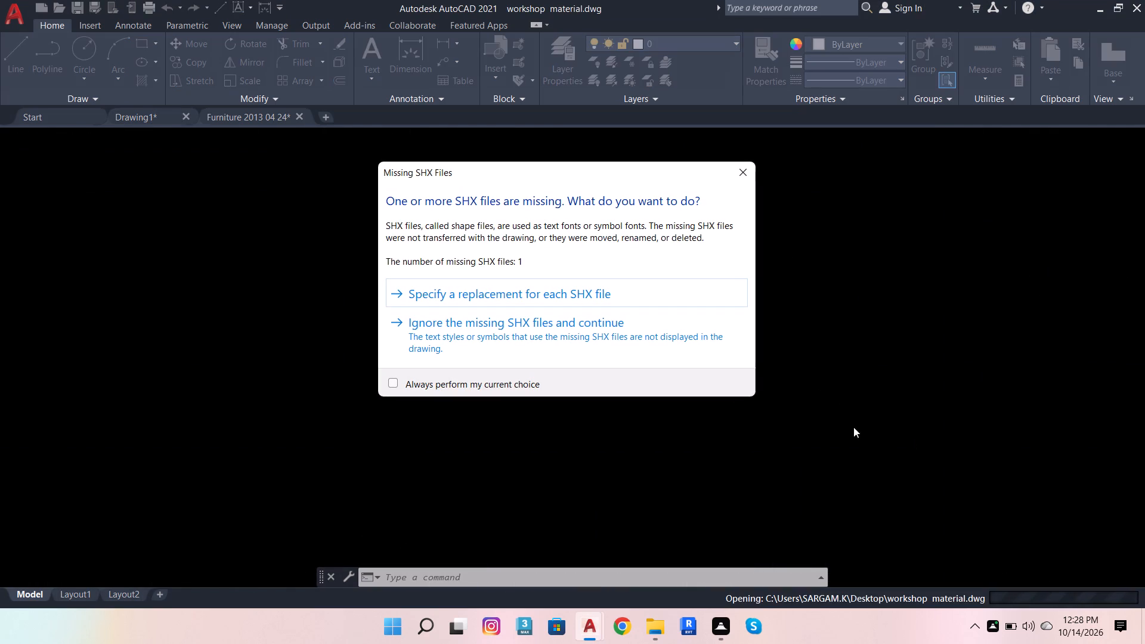
pyautogui.click(670, 326)
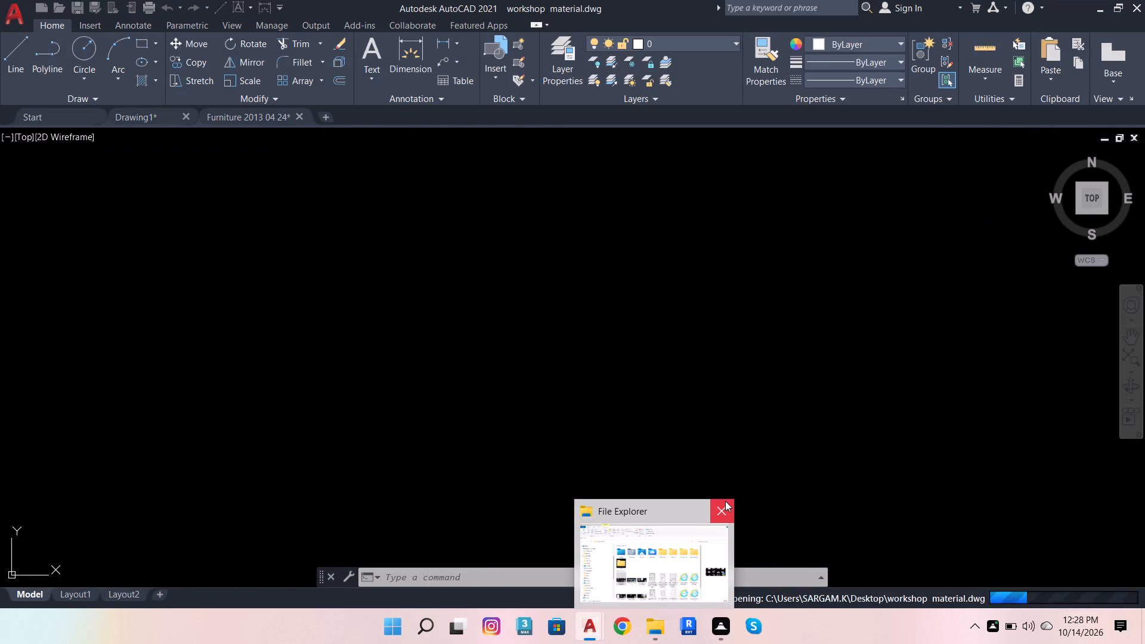
pyautogui.click(725, 501)
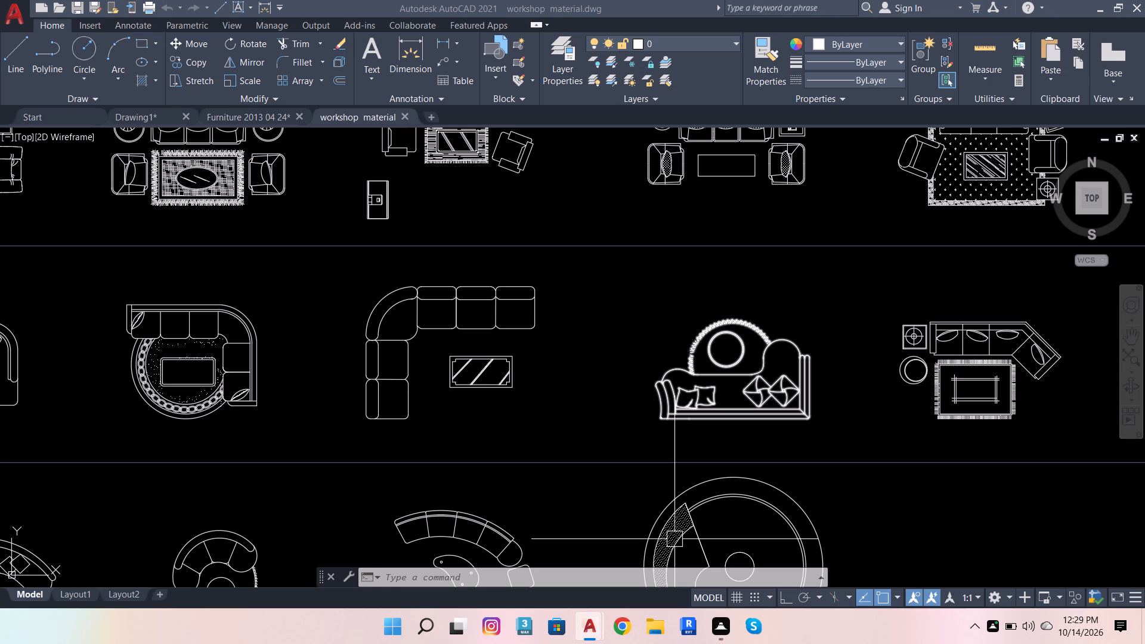
# Look through the sofas and armchairs designs in the workshop material drawing for a set with a TV unit.
pyautogui.scroll(-3, 541, 395)
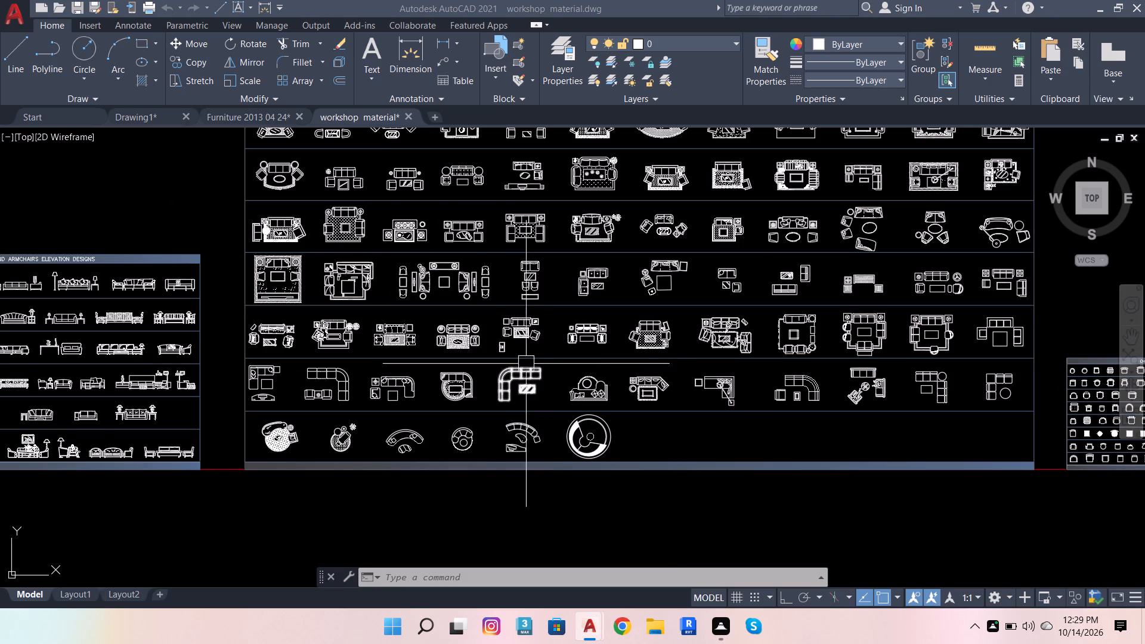
pyautogui.scroll(-2, 496, 364)
pyautogui.scroll(4, 467, 215)
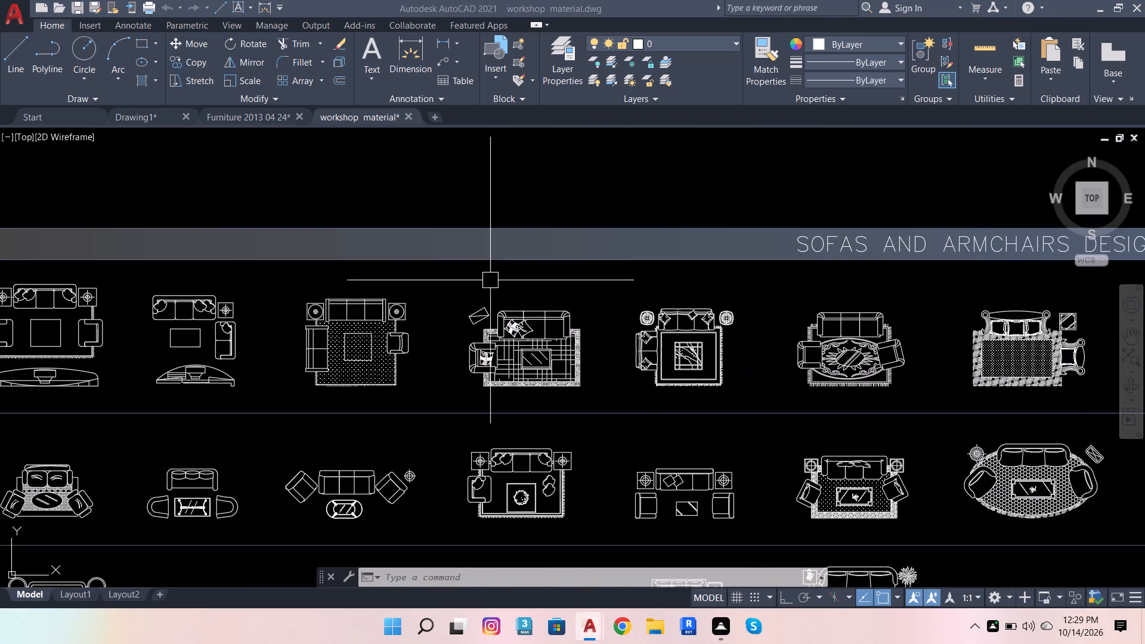
pyautogui.scroll(1, 144, 385)
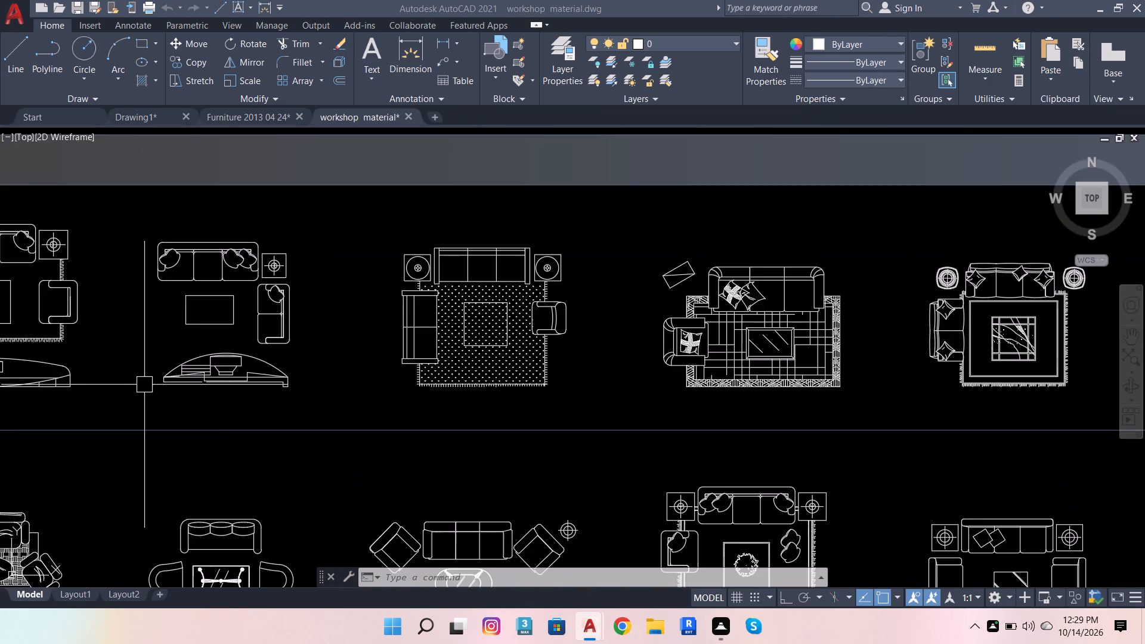
pyautogui.scroll(-2, 234, 350)
pyautogui.scroll(1, 194, 380)
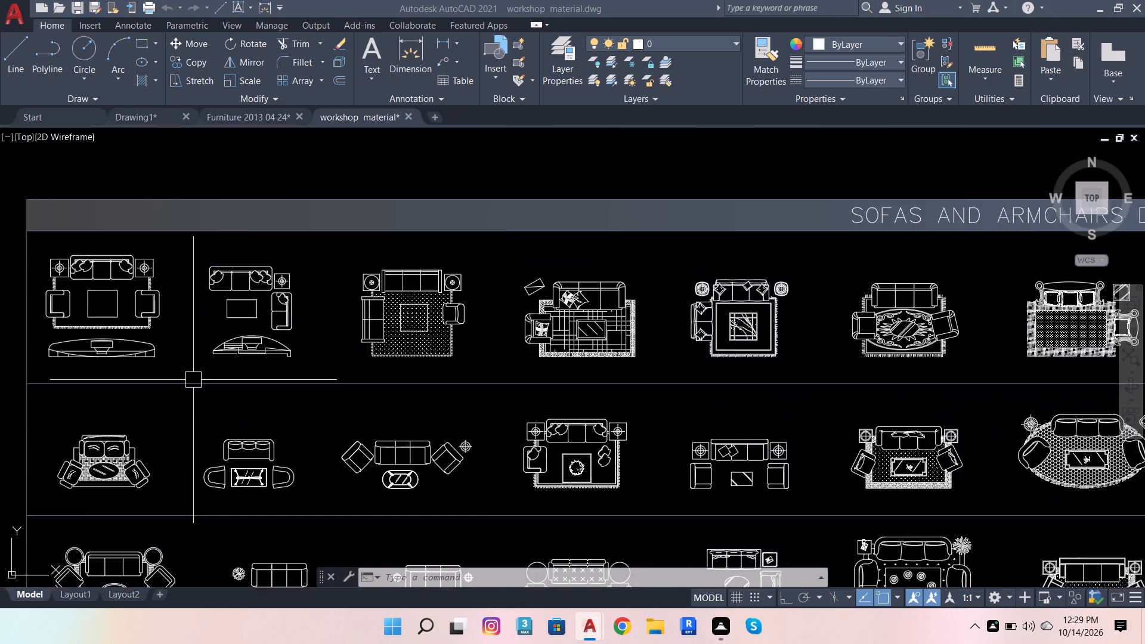
pyautogui.scroll(1, 193, 380)
pyautogui.scroll(-1, 298, 343)
pyautogui.scroll(-2, 216, 345)
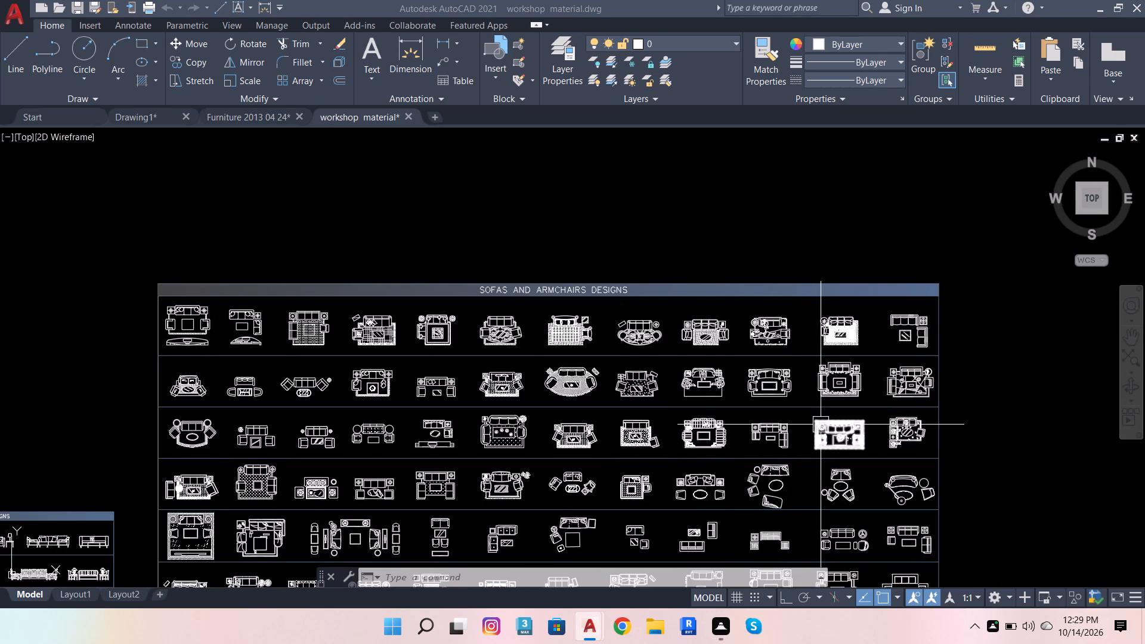
pyautogui.scroll(2, 449, 459)
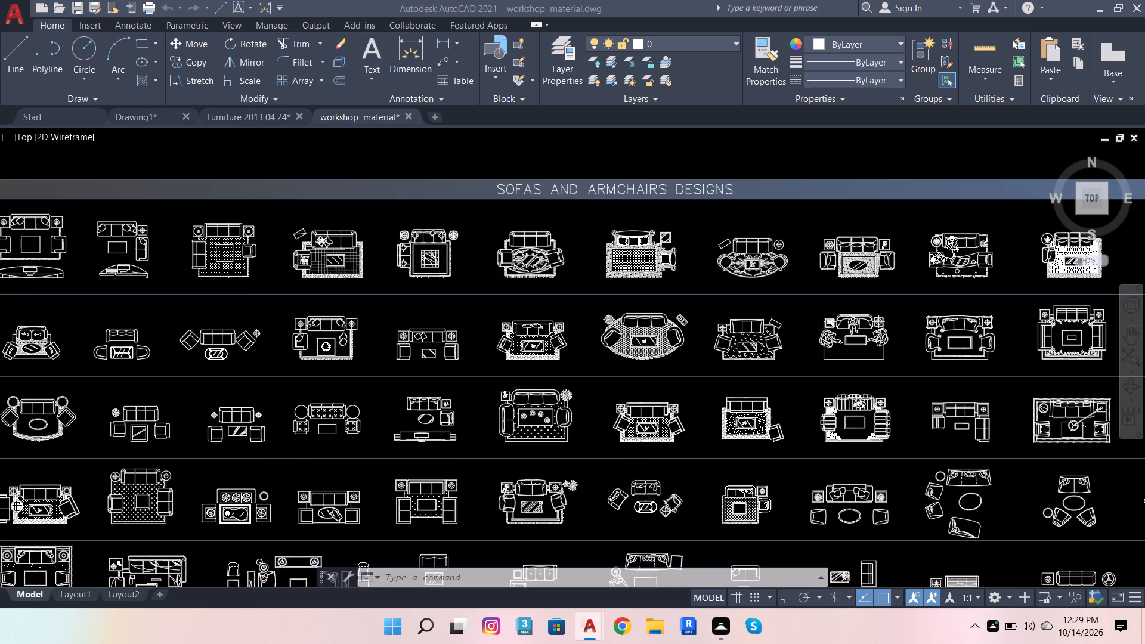
pyautogui.scroll(-1, 664, 419)
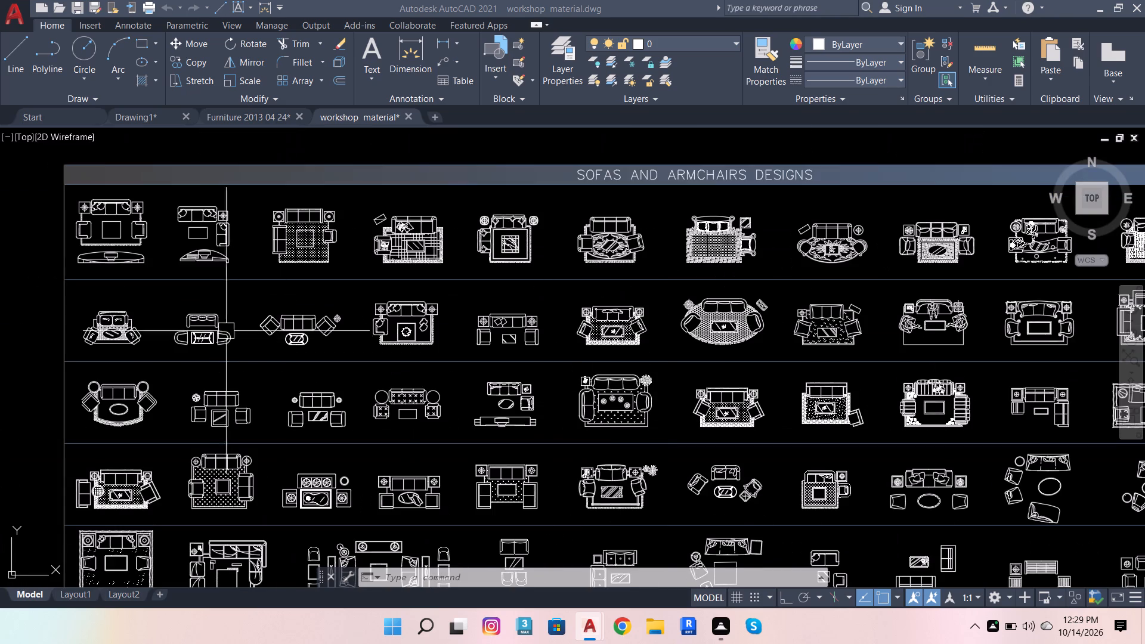
# Copy the first sofa set with TV unit from the sofas and armchairs sheet into empty space beside the plan in Drawing1.
pyautogui.click(134, 239)
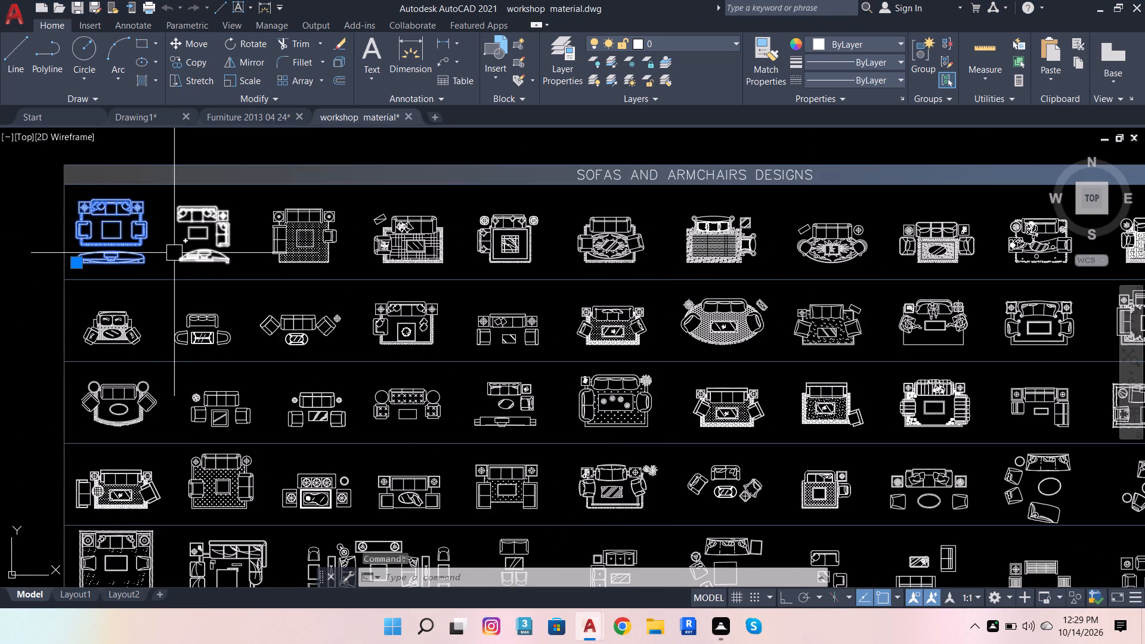
pyautogui.hotkey('ctrl', 'c')
pyautogui.hotkey('ctrl', 'c')
pyautogui.hotkey('ctrl', 'c')
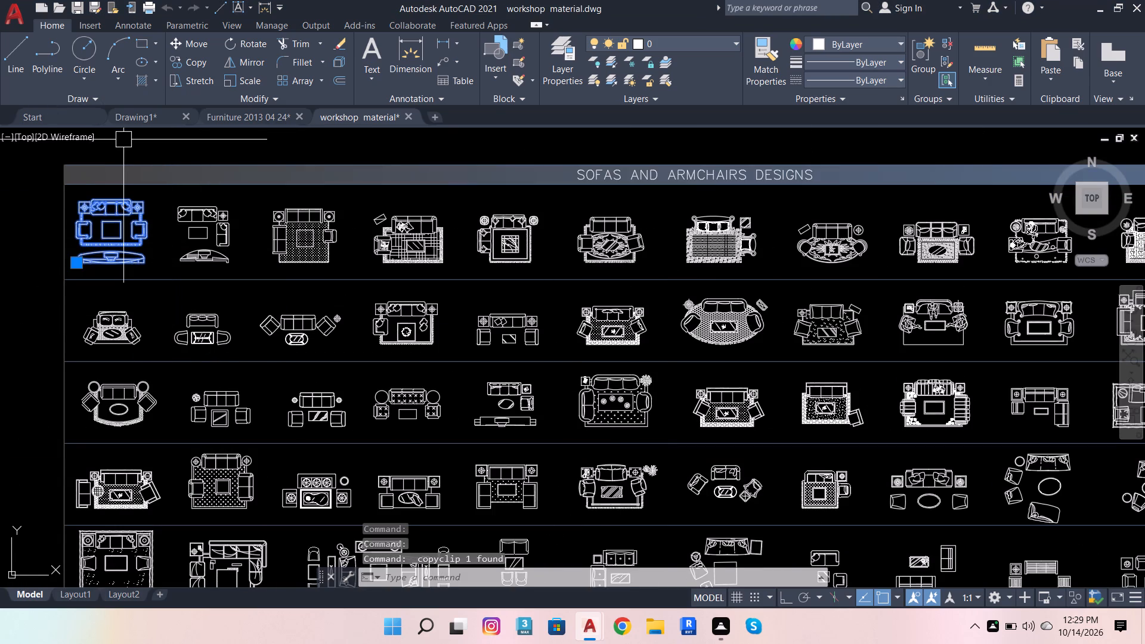
pyautogui.click(153, 112)
pyautogui.scroll(-3, 455, 317)
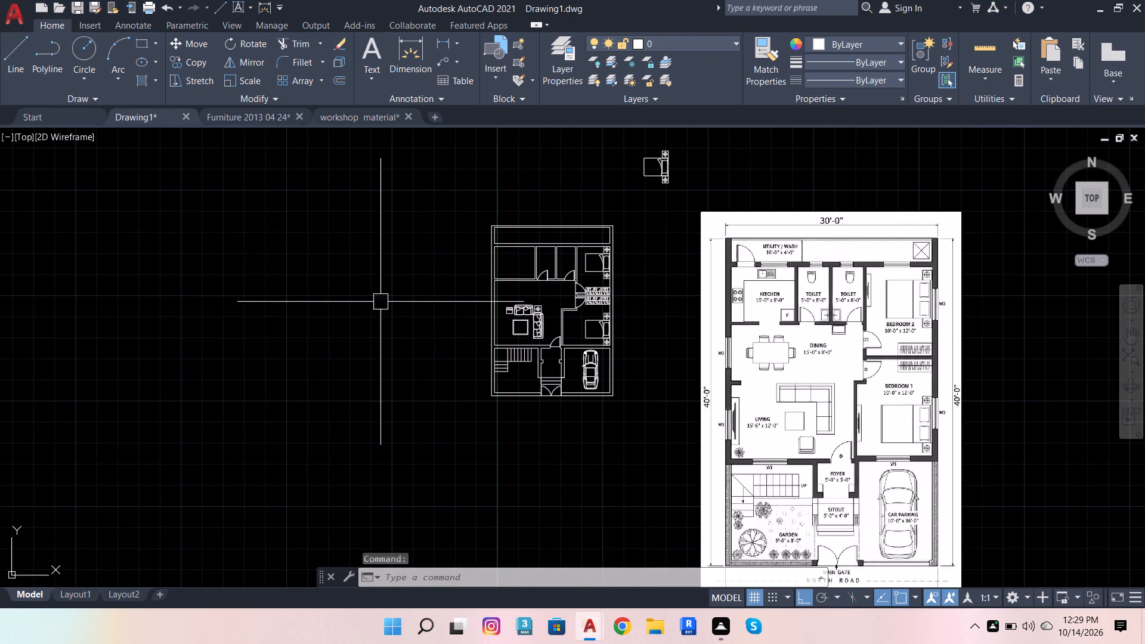
pyautogui.hotkey('ctrl', 'v')
pyautogui.scroll(-5, 434, 392)
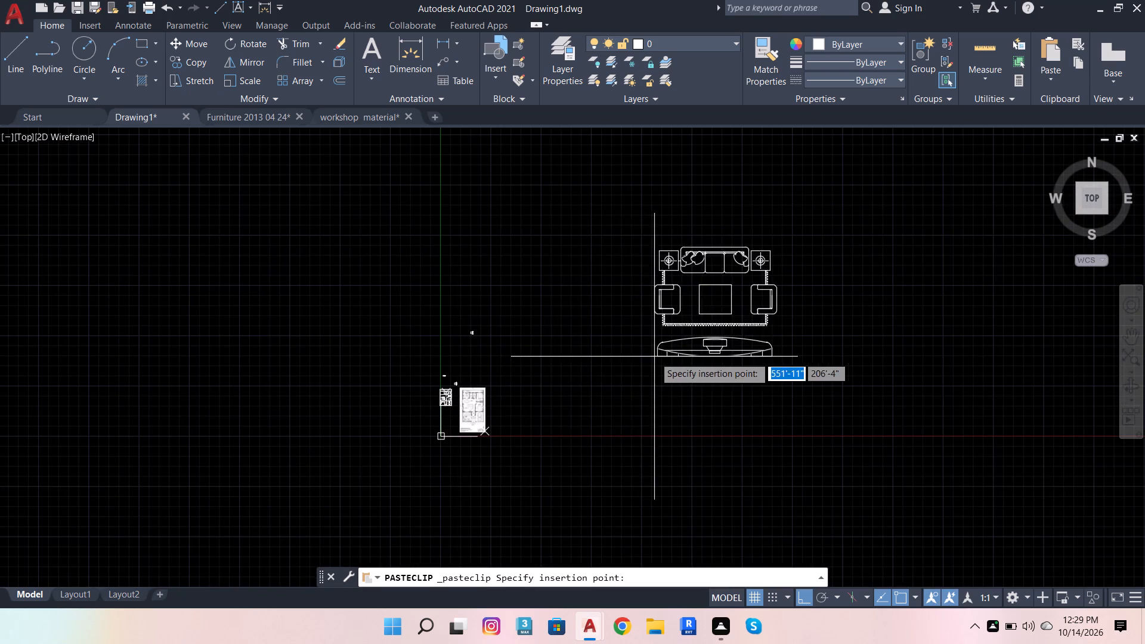
pyautogui.click(639, 361)
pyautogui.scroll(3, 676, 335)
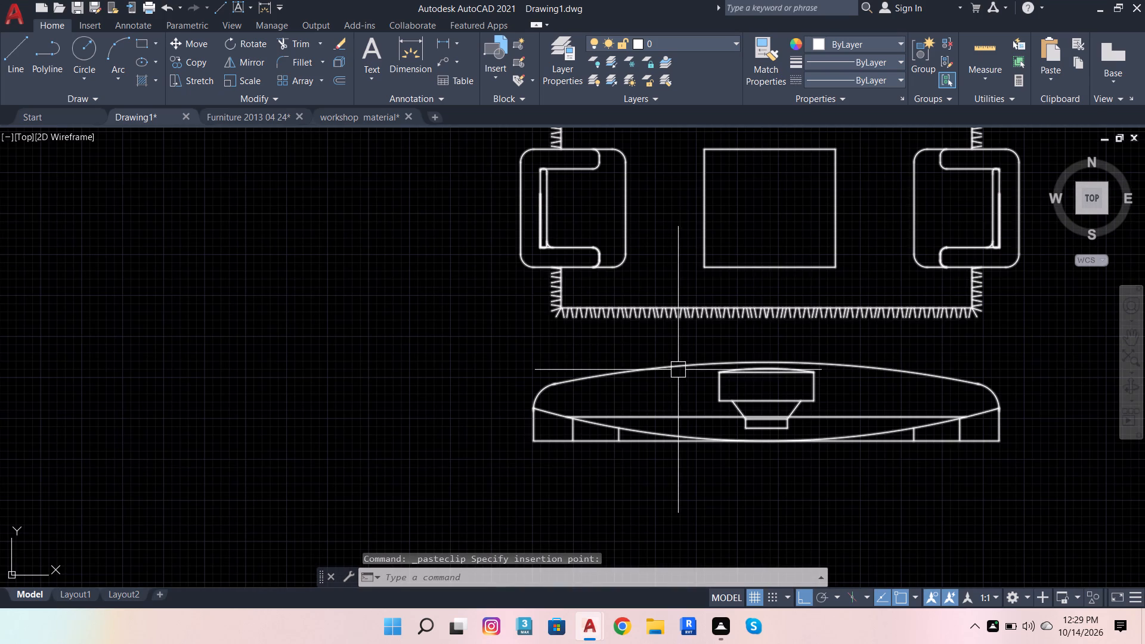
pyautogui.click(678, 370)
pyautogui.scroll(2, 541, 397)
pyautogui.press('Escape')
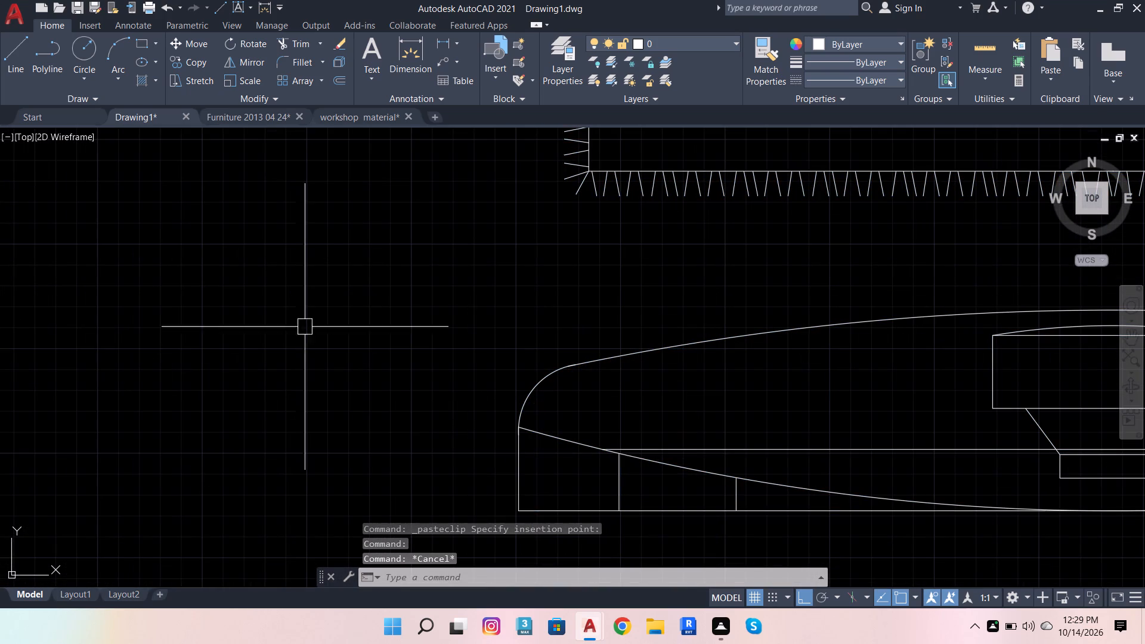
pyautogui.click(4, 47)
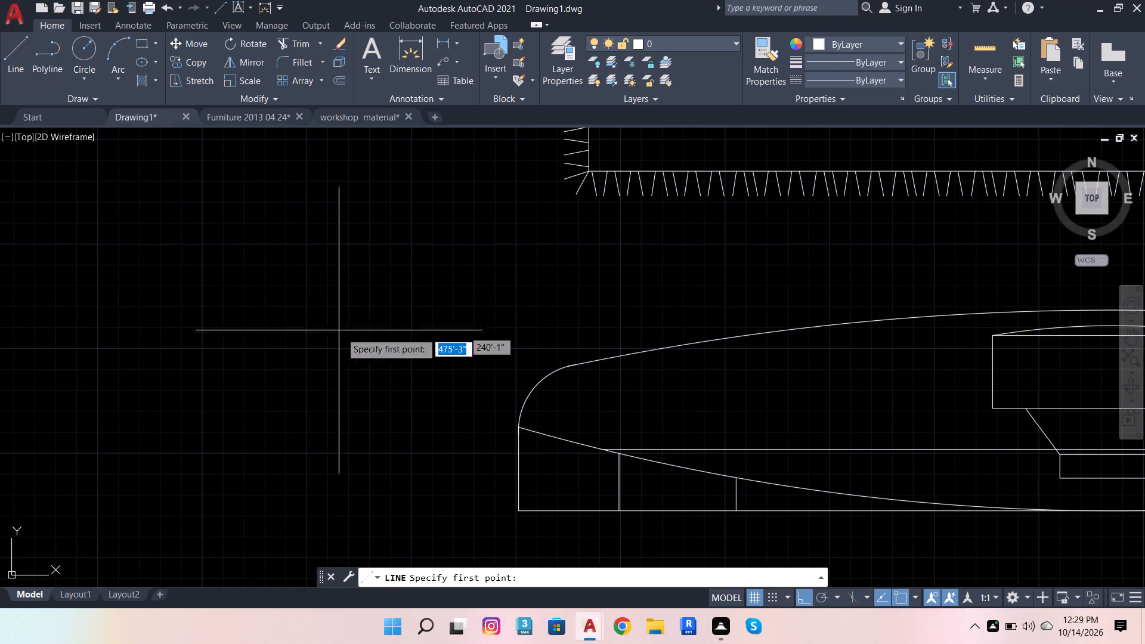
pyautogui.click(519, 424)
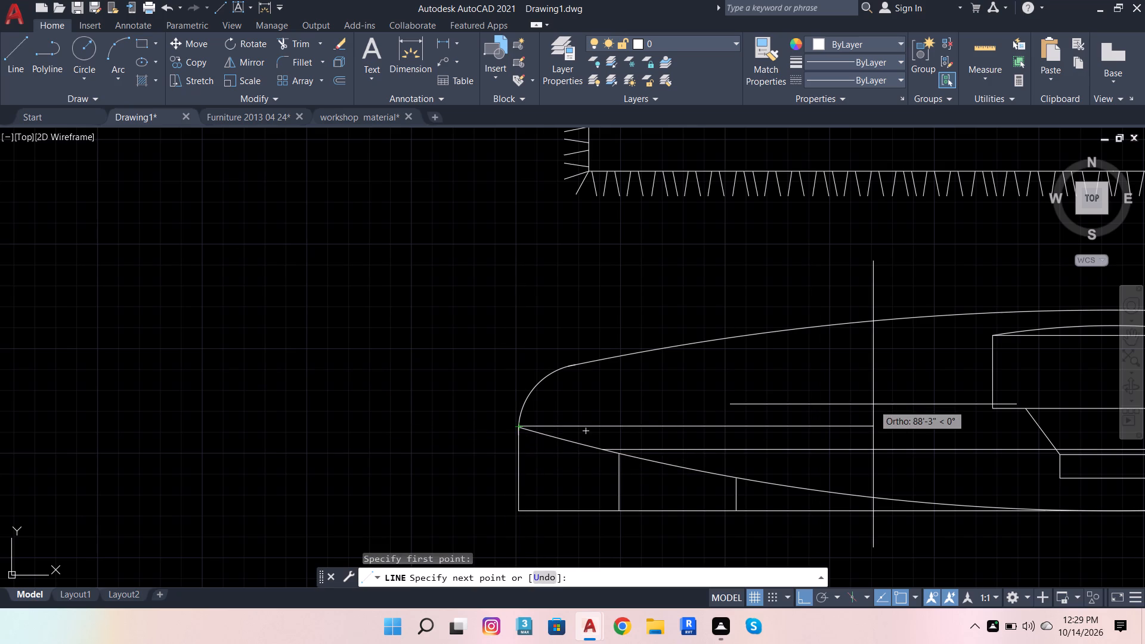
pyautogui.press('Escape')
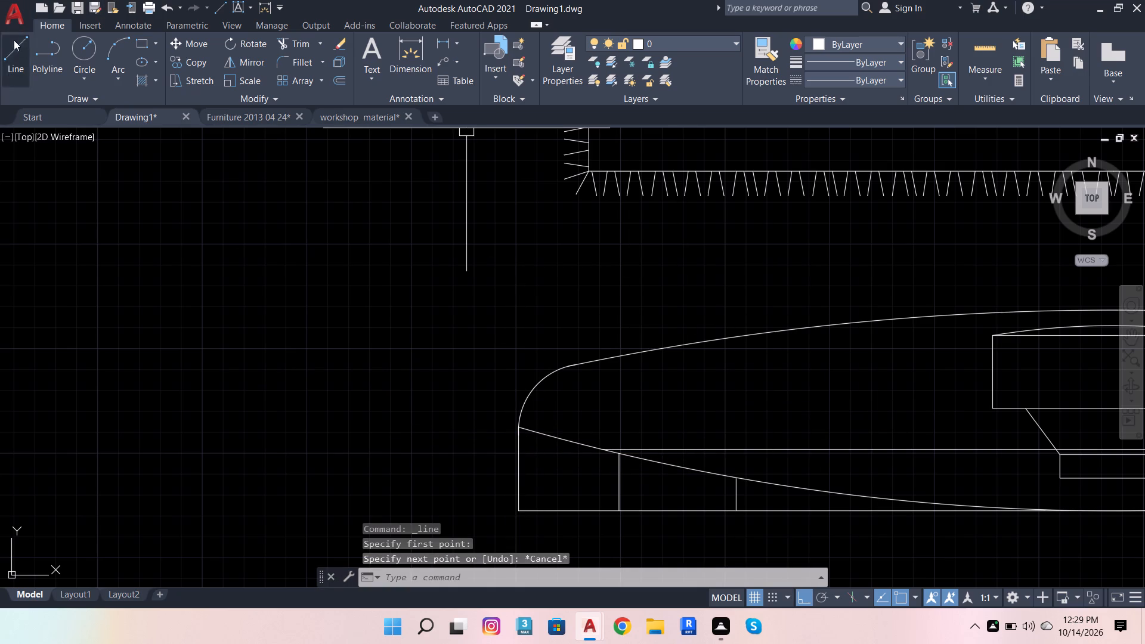
# Draw a 2' vertical reference line upward from the base edge of the pasted TV unit, near its left end.
pyautogui.click(26, 45)
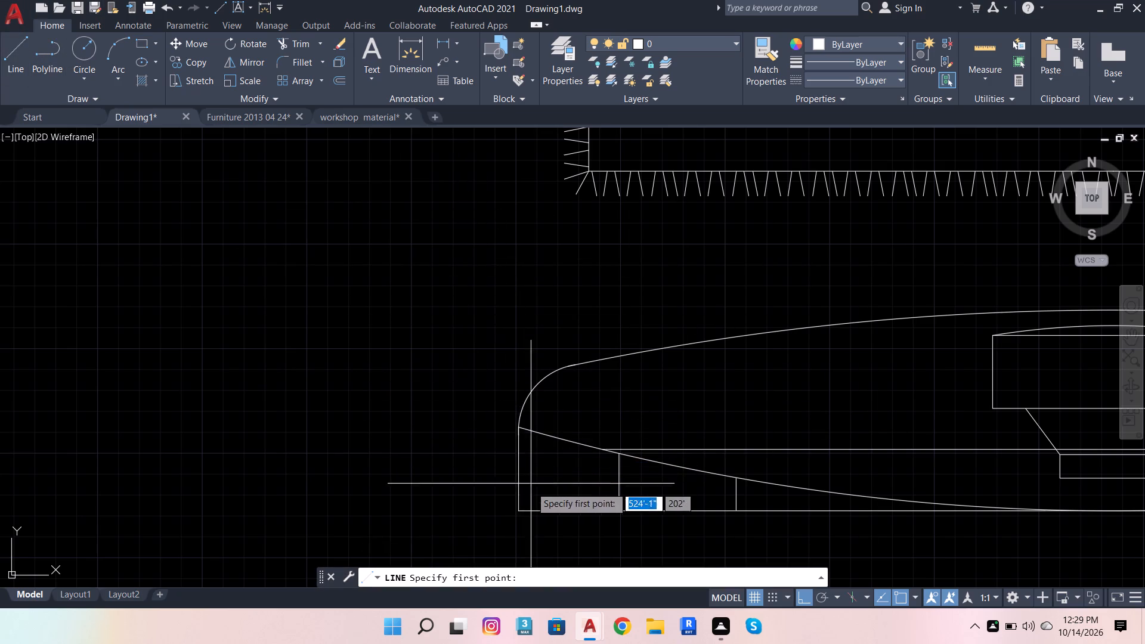
pyautogui.click(553, 518)
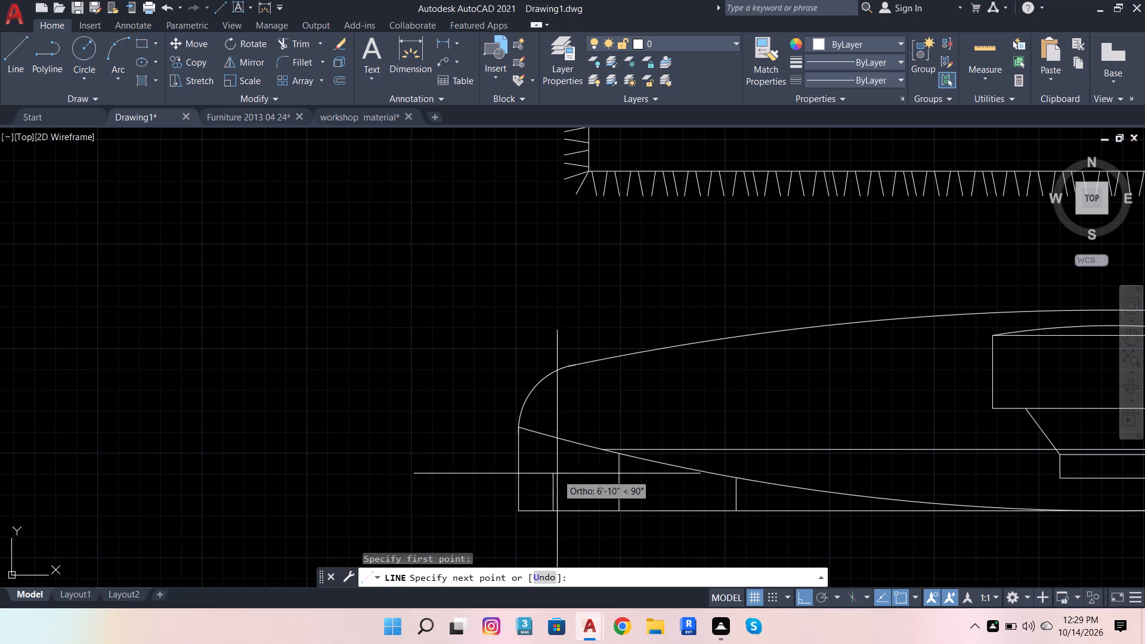
pyautogui.scroll(2, 565, 410)
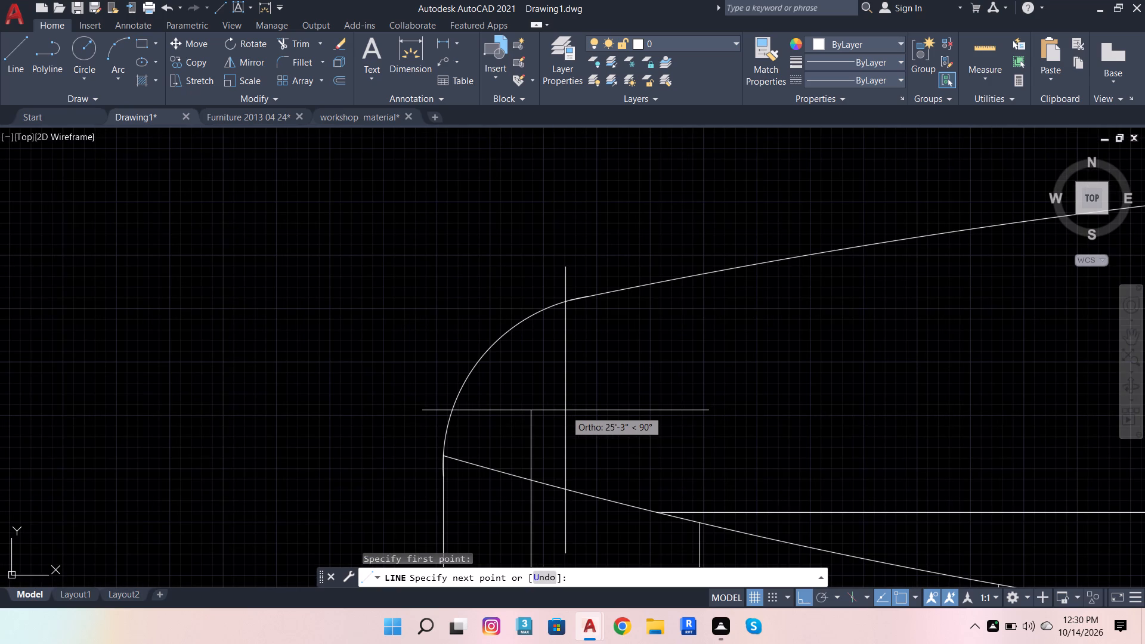
pyautogui.write("2'")
pyautogui.press('Return')
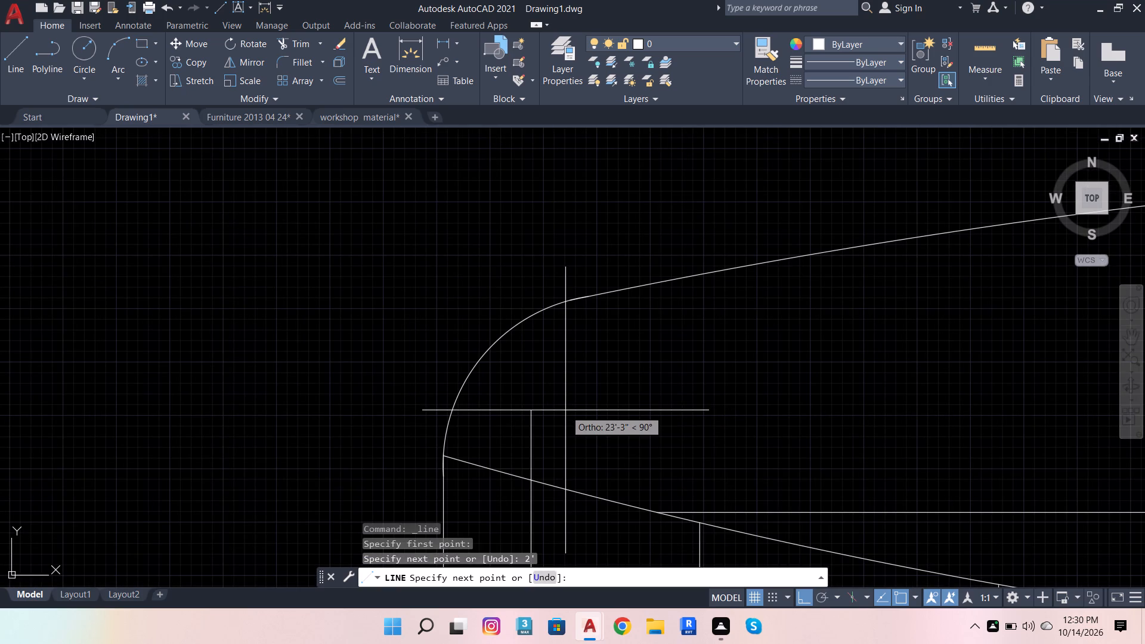
pyautogui.scroll(-3, 326, 335)
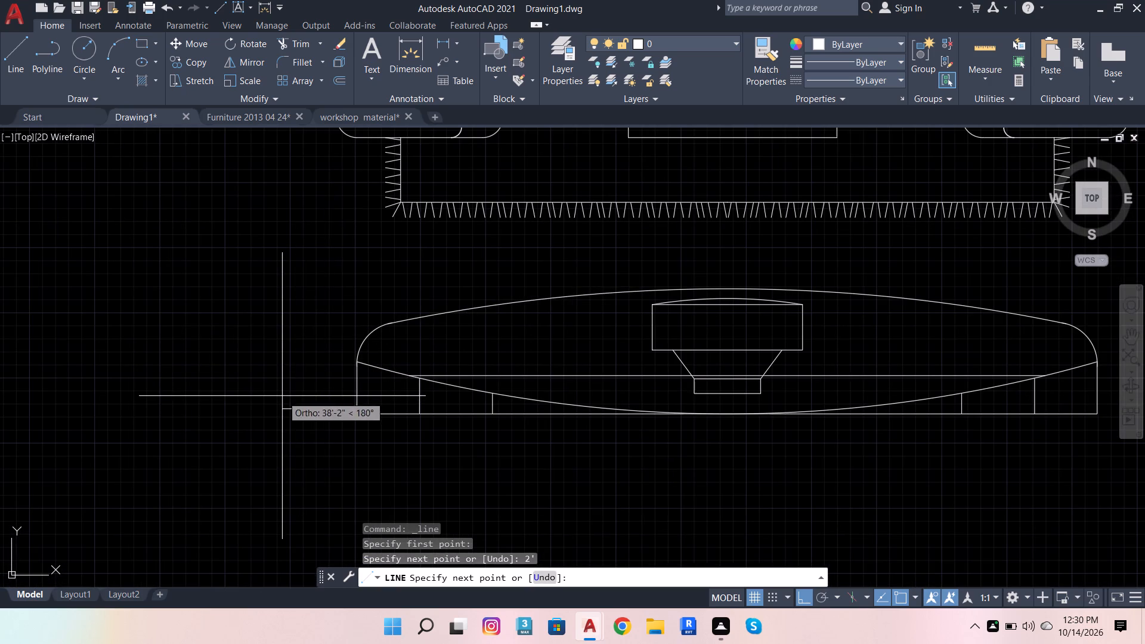
pyautogui.press('Escape')
# Scale the pasted sofa and TV set down from the reference line's lower end until the TV unit is about 2' deep.
pyautogui.click(360, 377)
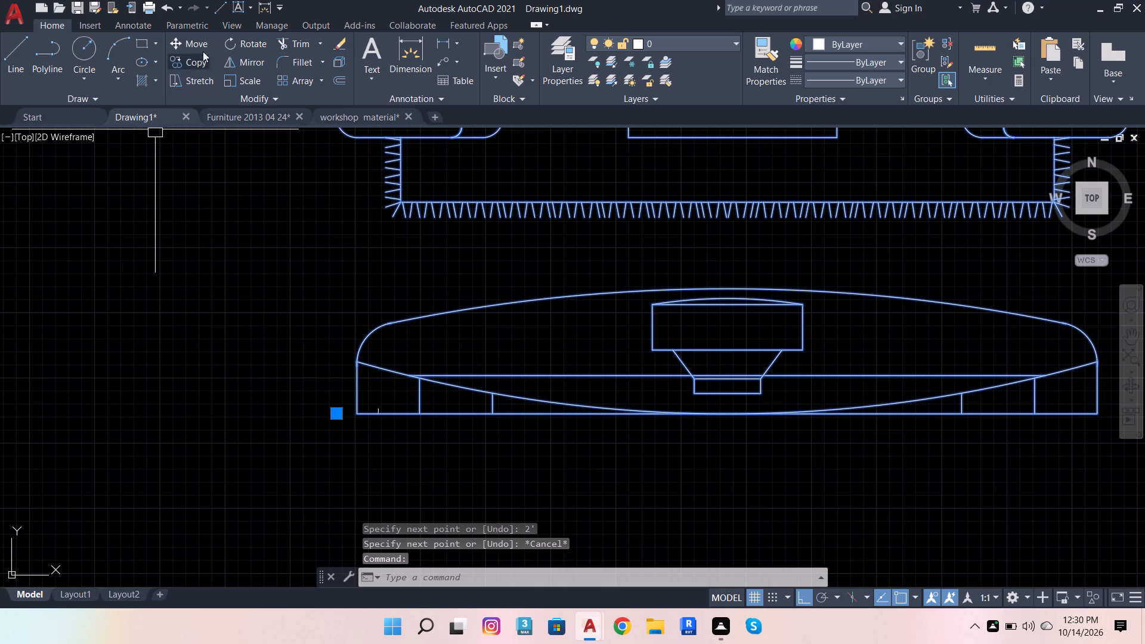
pyautogui.click(247, 84)
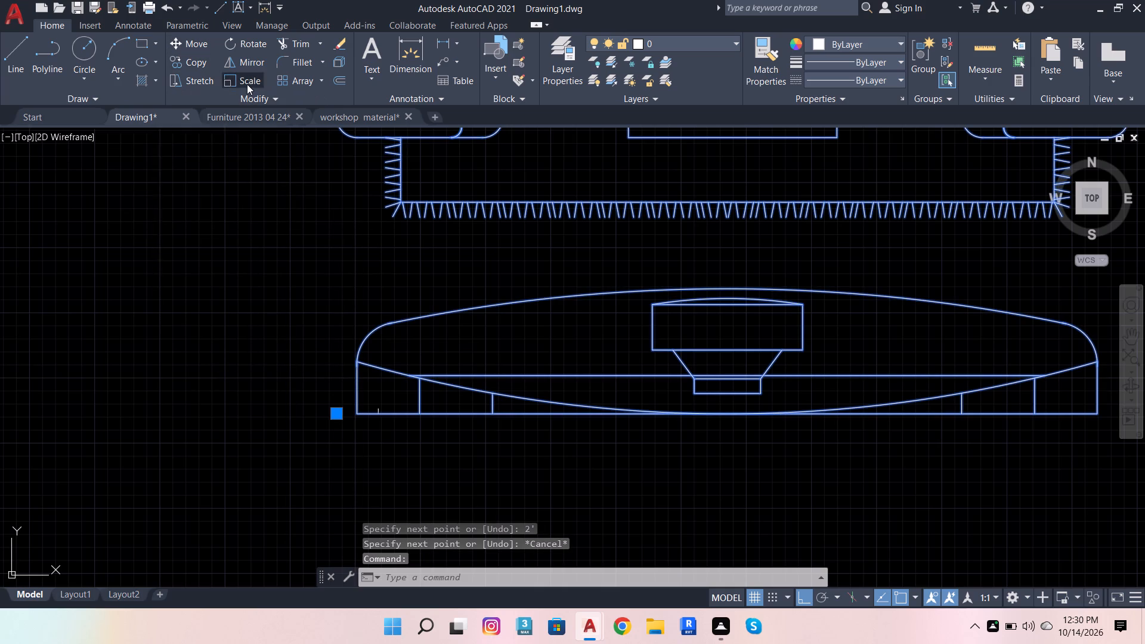
pyautogui.scroll(3, 382, 410)
pyautogui.click(368, 432)
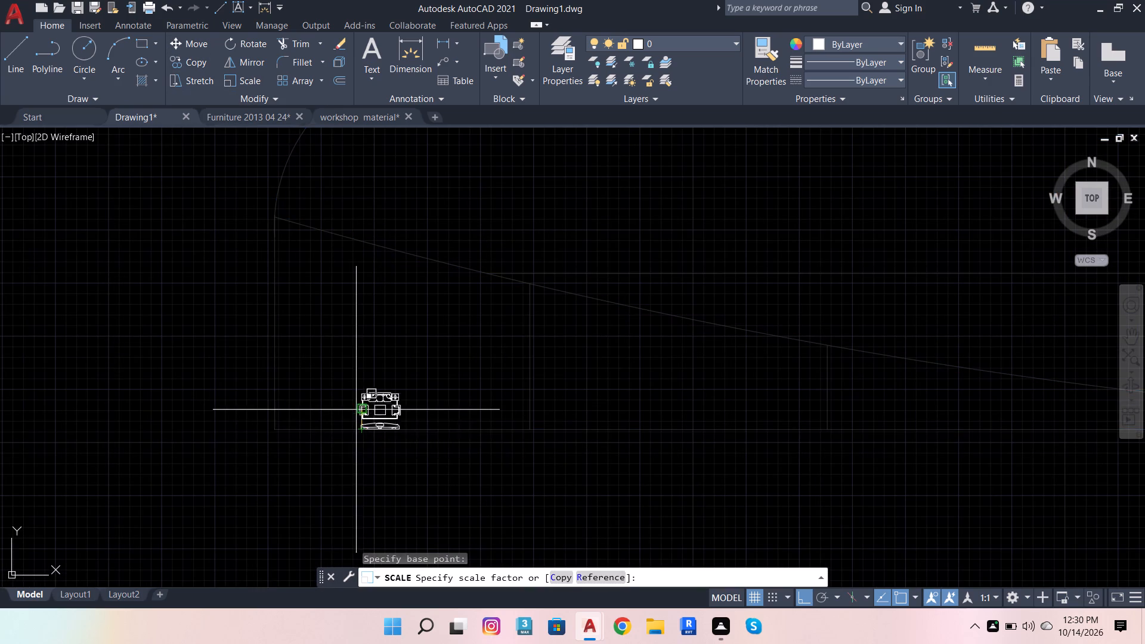
pyautogui.scroll(5, 362, 401)
pyautogui.scroll(-4, 434, 349)
pyautogui.scroll(2, 435, 347)
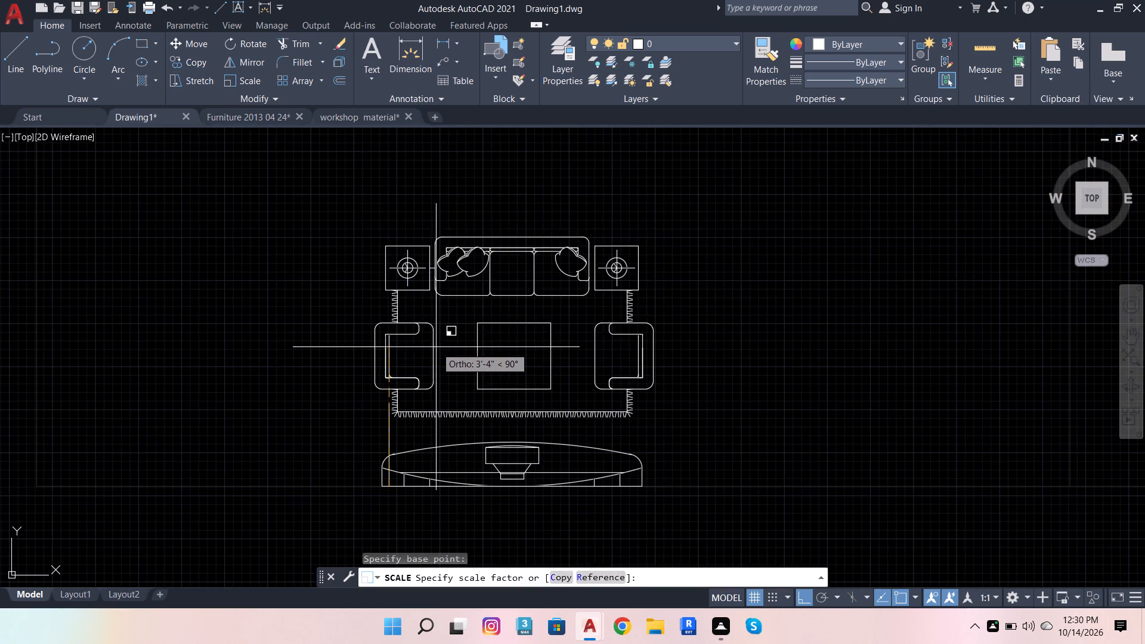
pyautogui.scroll(5, 390, 422)
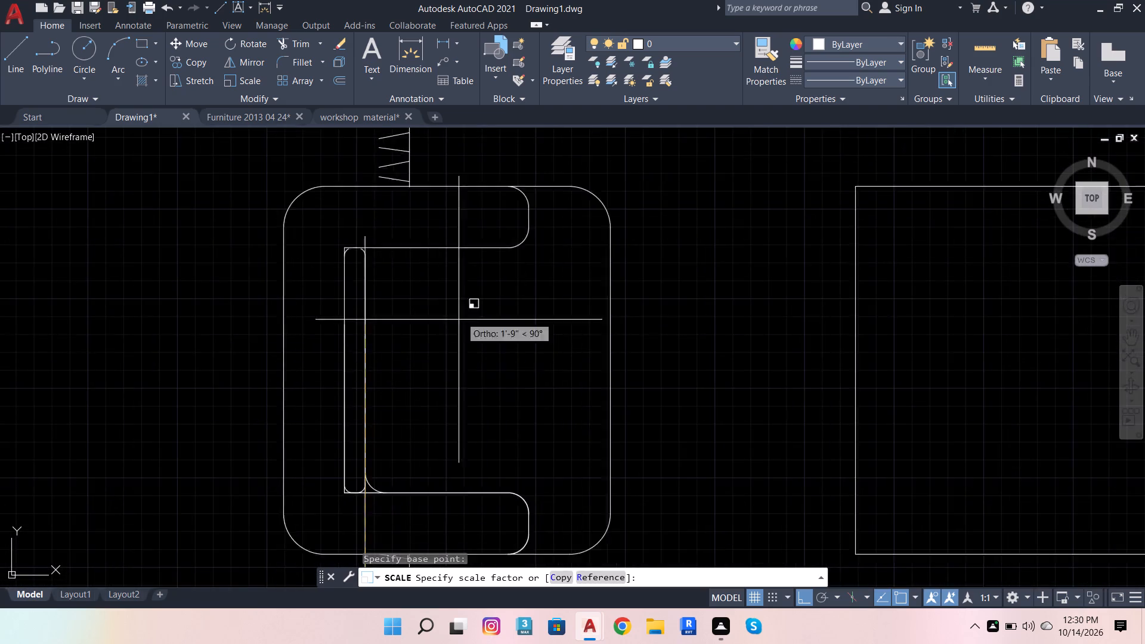
pyautogui.scroll(-4, 487, 263)
pyautogui.scroll(-2, 553, 308)
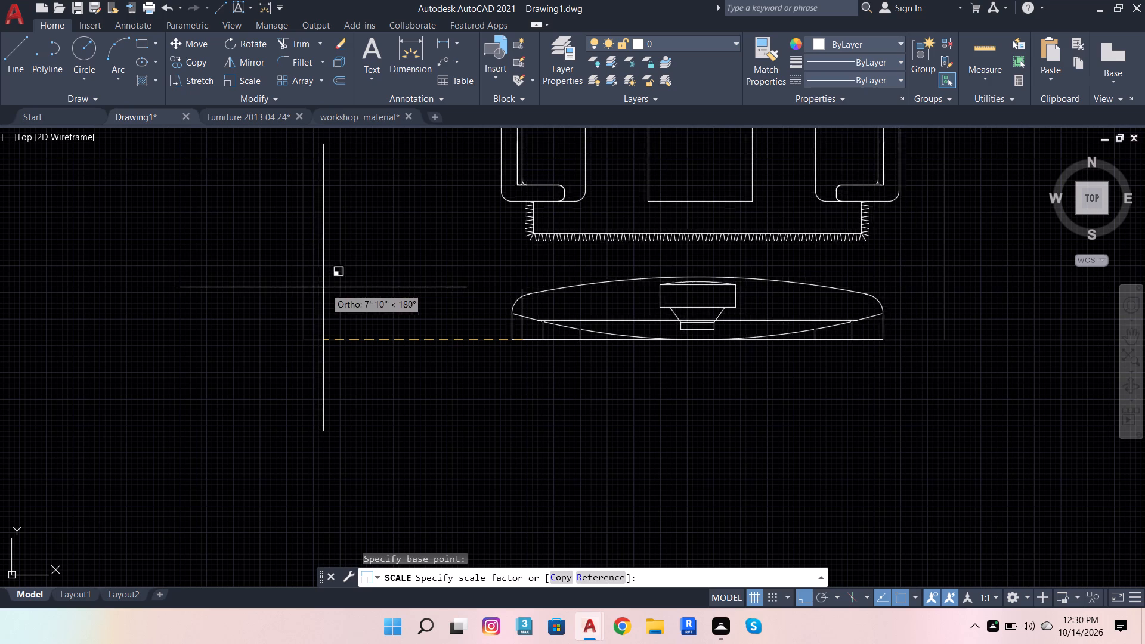
pyautogui.click(358, 273)
pyautogui.scroll(2, 547, 321)
# Delete the 2' vertical reference line at the TV unit.
pyautogui.click(489, 254)
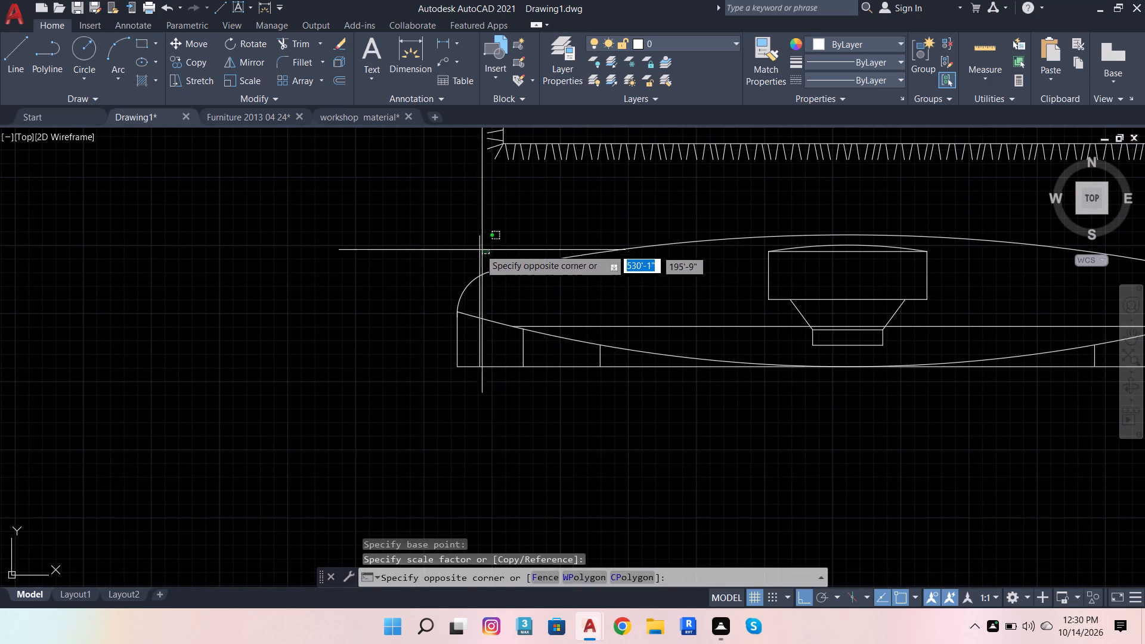
pyautogui.click(468, 242)
pyautogui.press('Delete')
# Dimension the overall width of the TV unit's base edge, placing the dimension just below the unit.
pyautogui.scroll(-2, 468, 250)
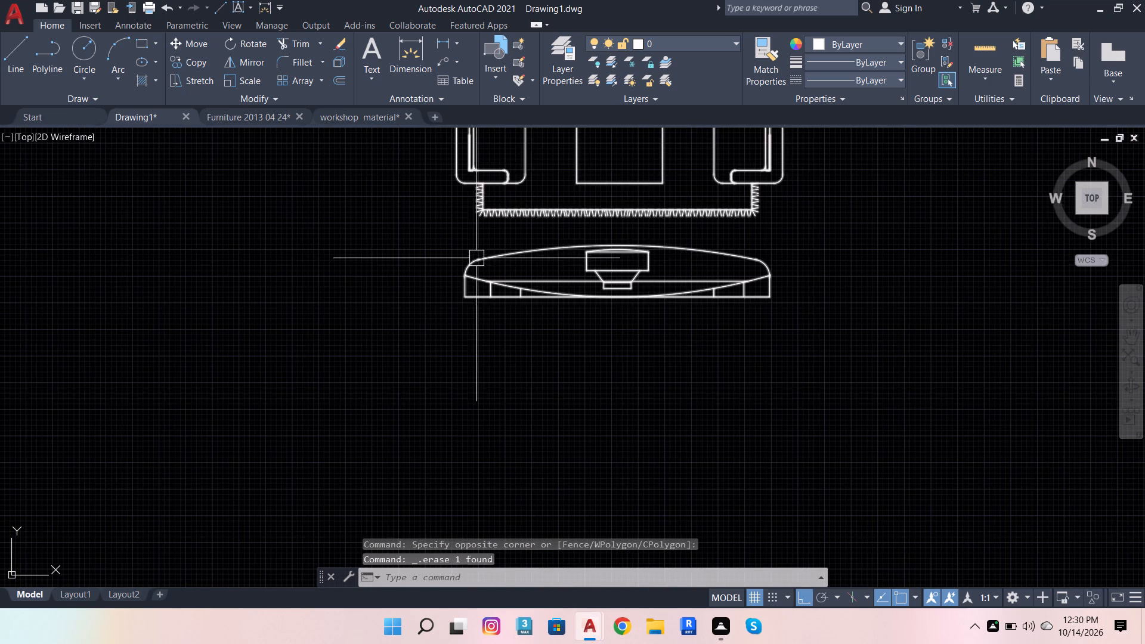
pyautogui.click(404, 38)
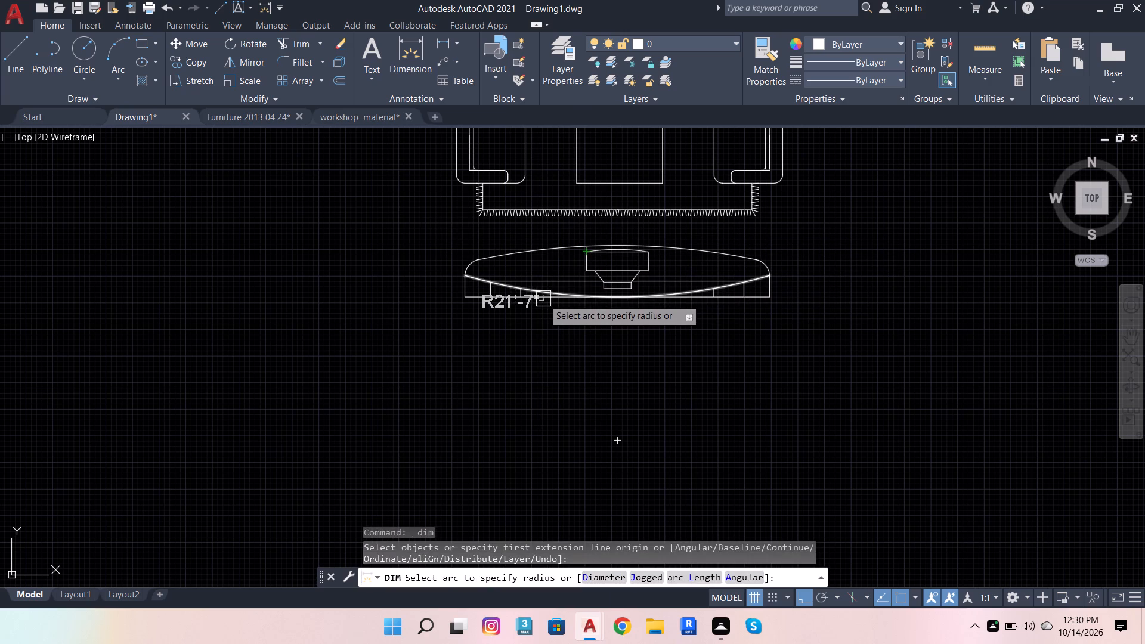
pyautogui.click(462, 298)
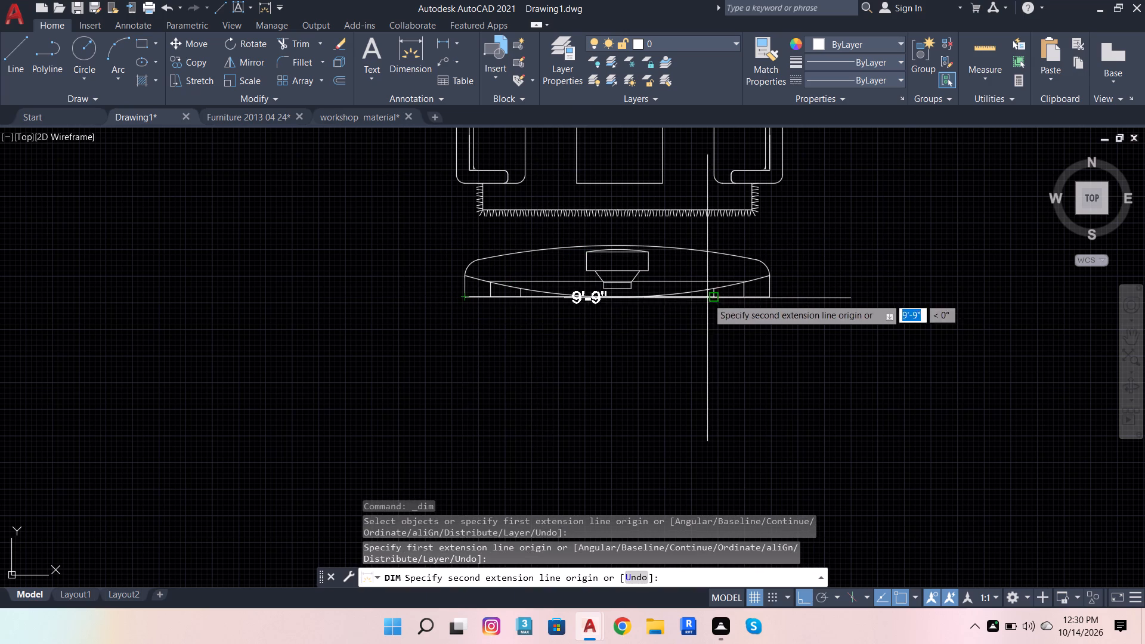
pyautogui.click(771, 297)
pyautogui.click(740, 336)
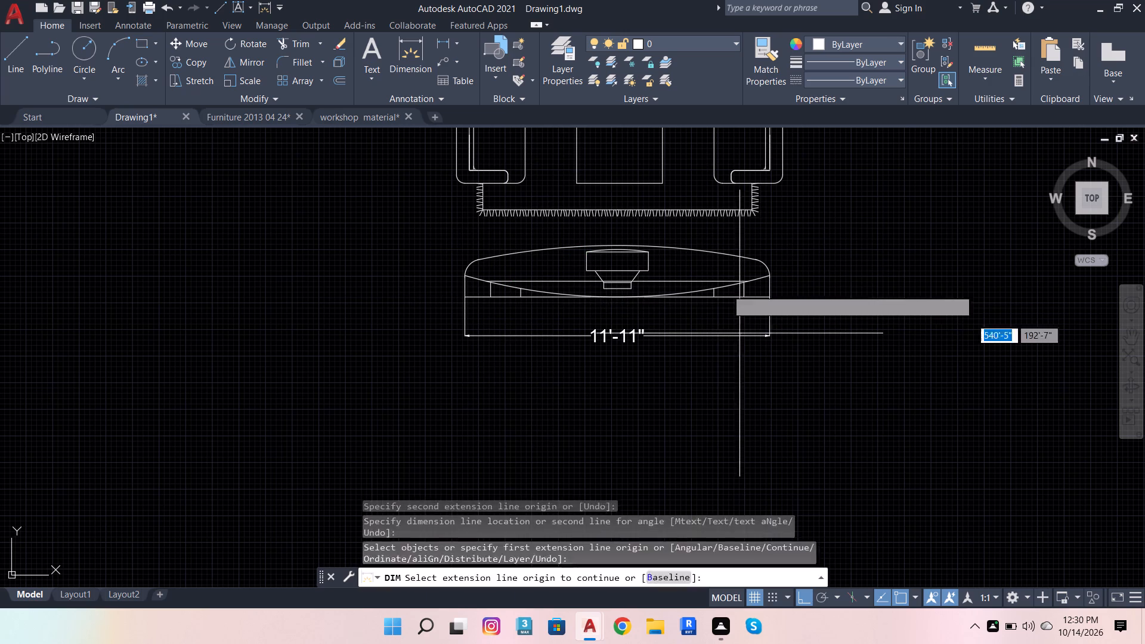
pyautogui.scroll(-3, 759, 263)
pyautogui.press('Escape')
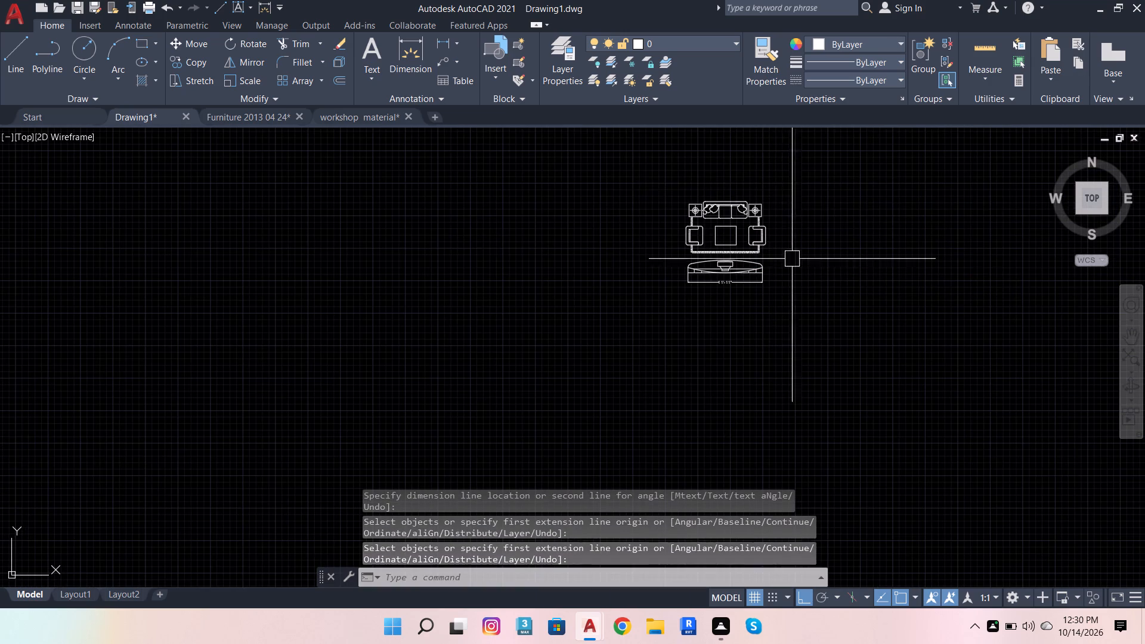
pyautogui.press('`')
pyautogui.scroll(3, 790, 277)
pyautogui.press('Escape')
pyautogui.scroll(2, 626, 240)
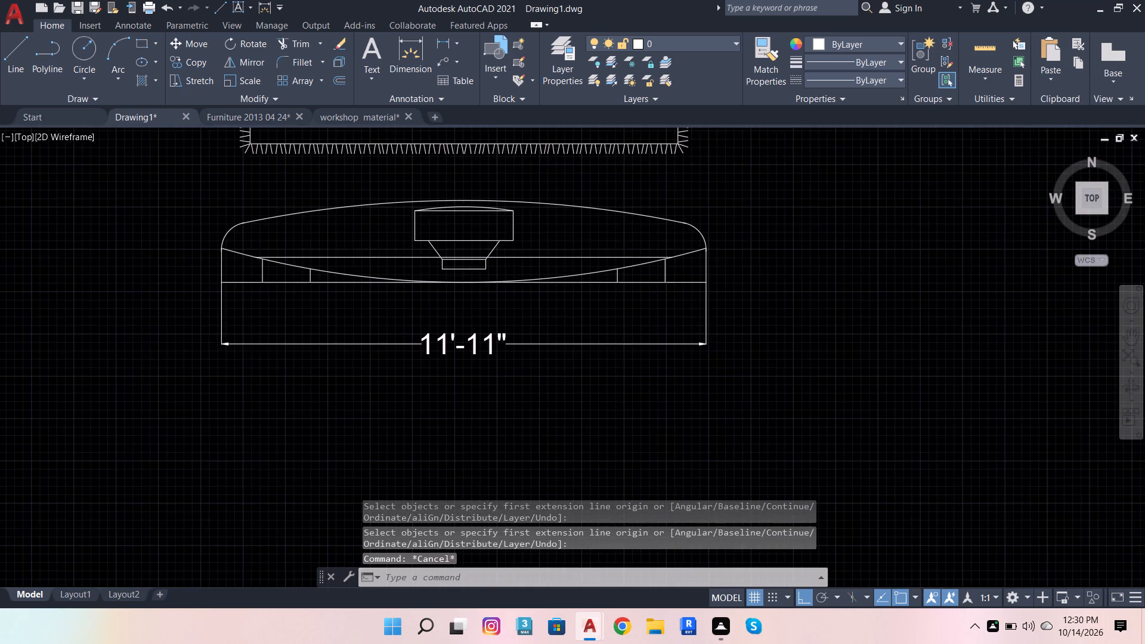
pyautogui.scroll(-2, 627, 261)
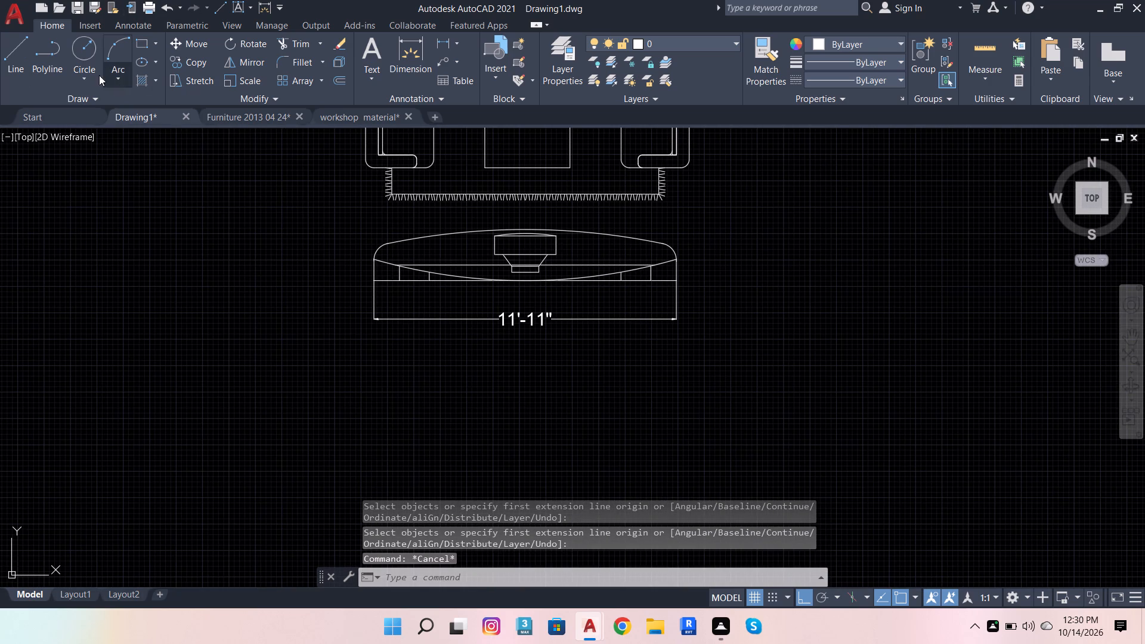
# Draw a 6' horizontal reference line rightward from the TV unit's upper-left corner, where the end arc meets the long curve.
pyautogui.click(5, 54)
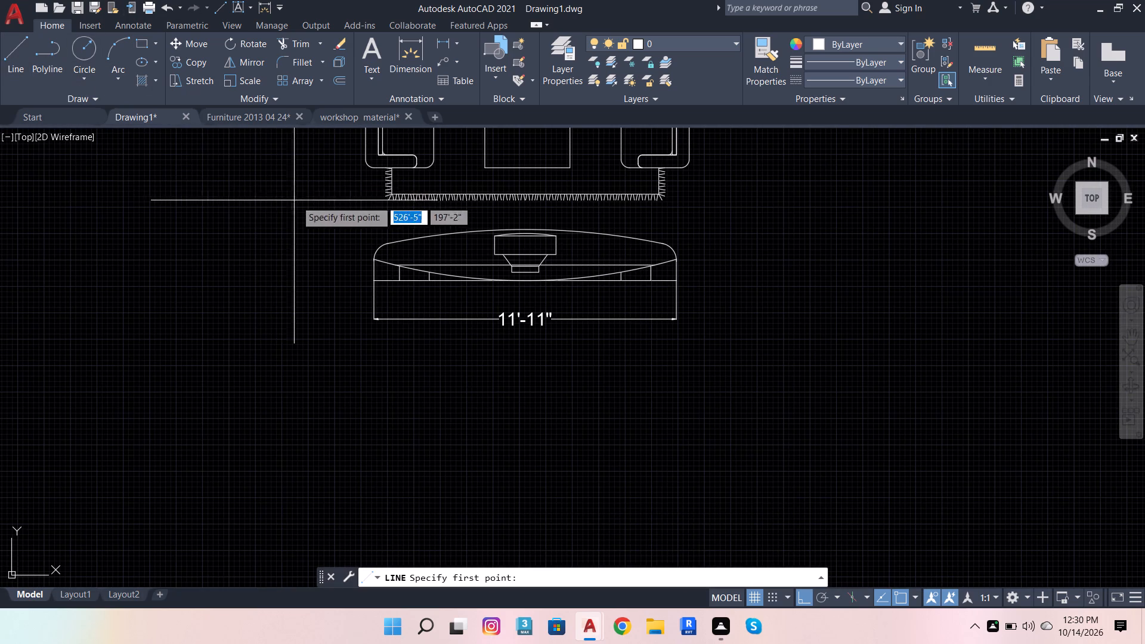
pyautogui.scroll(2, 361, 220)
pyautogui.click(422, 275)
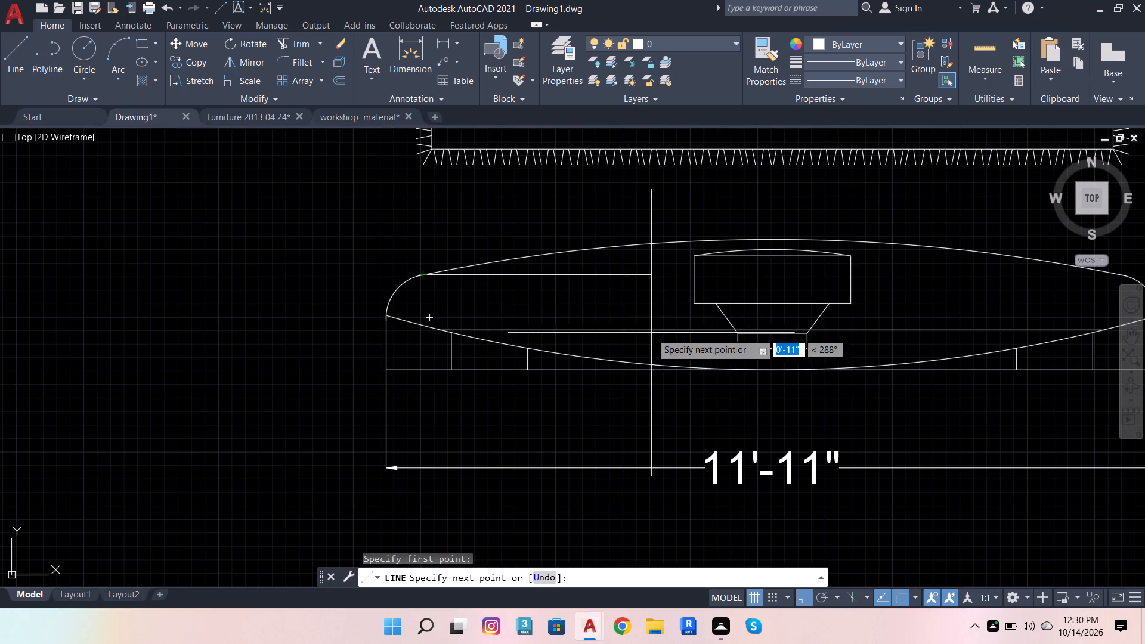
pyautogui.write("6'")
pyautogui.press('Return')
pyautogui.press('Escape')
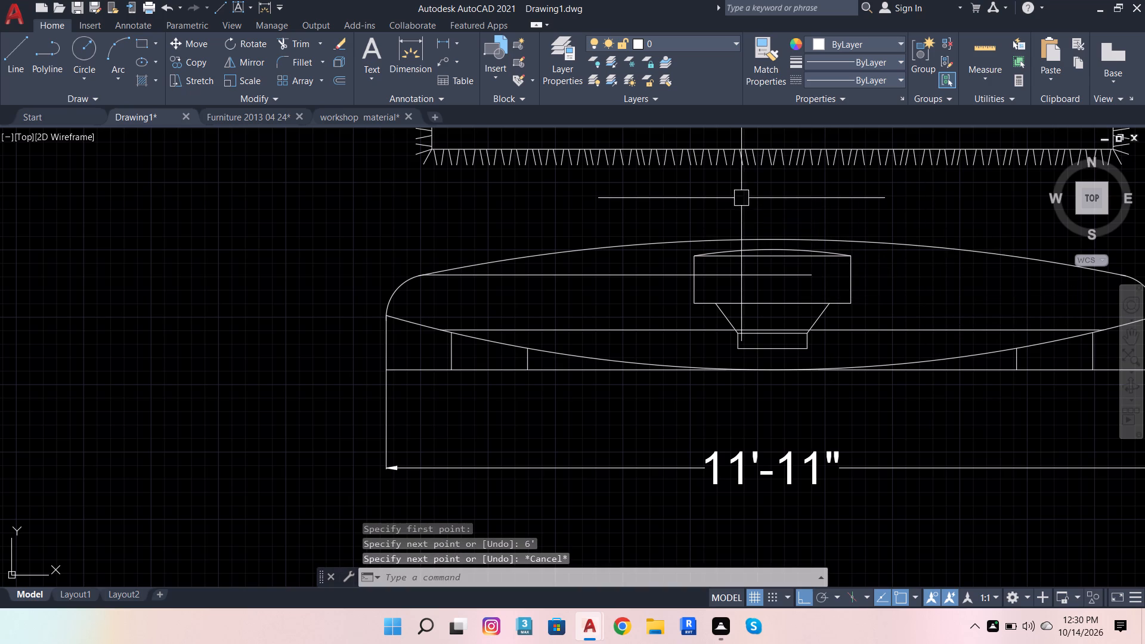
# Scale the sofa and TV set down from the reference line's left end until the unit's long curved edge spans the 6' line.
pyautogui.click(627, 248)
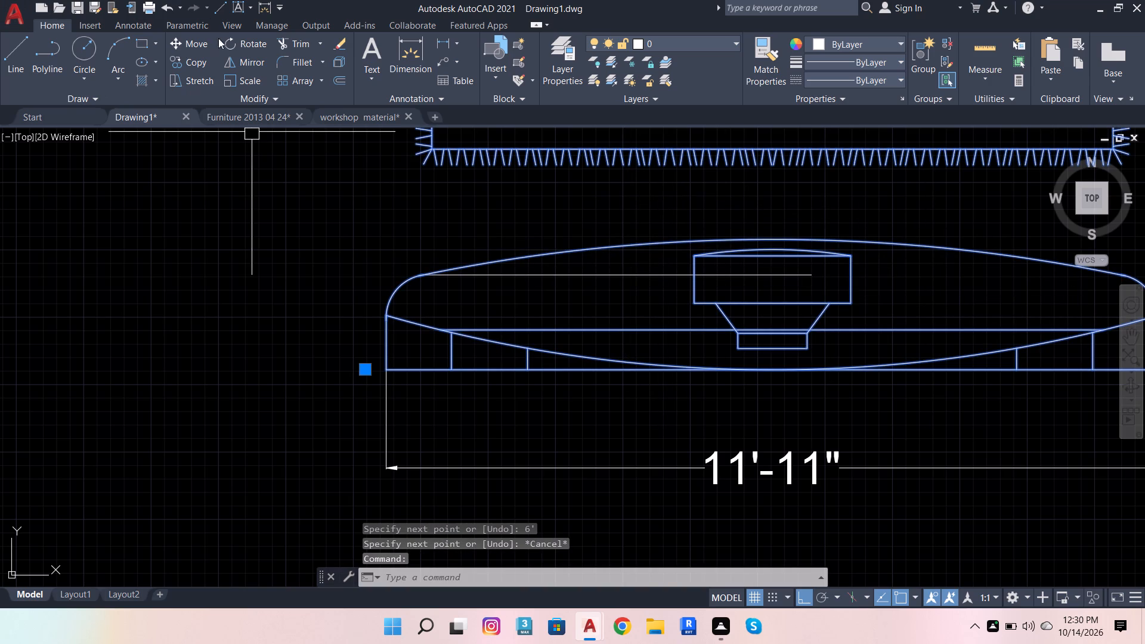
pyautogui.click(243, 83)
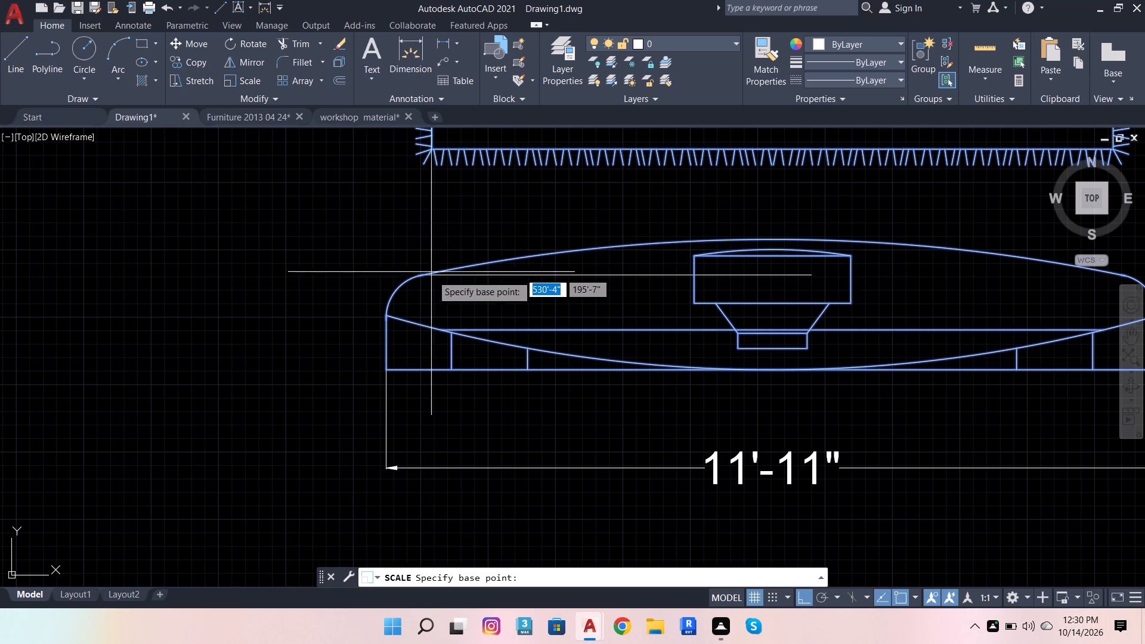
pyautogui.click(433, 277)
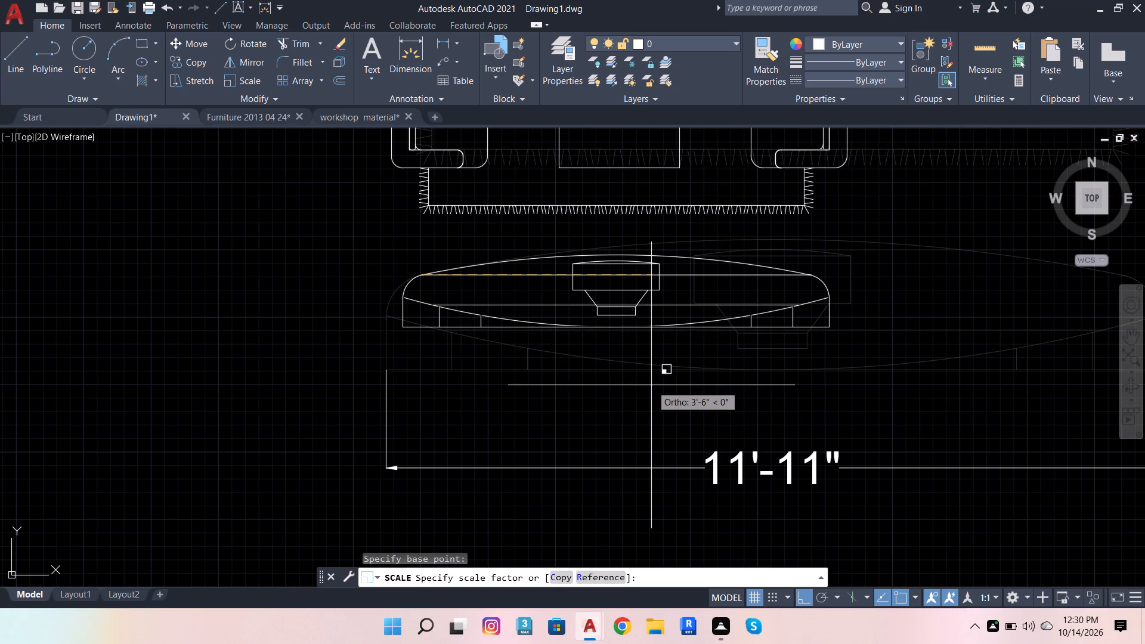
pyautogui.click(651, 385)
# Delete the 6' horizontal reference line across the TV unit.
pyautogui.click(726, 280)
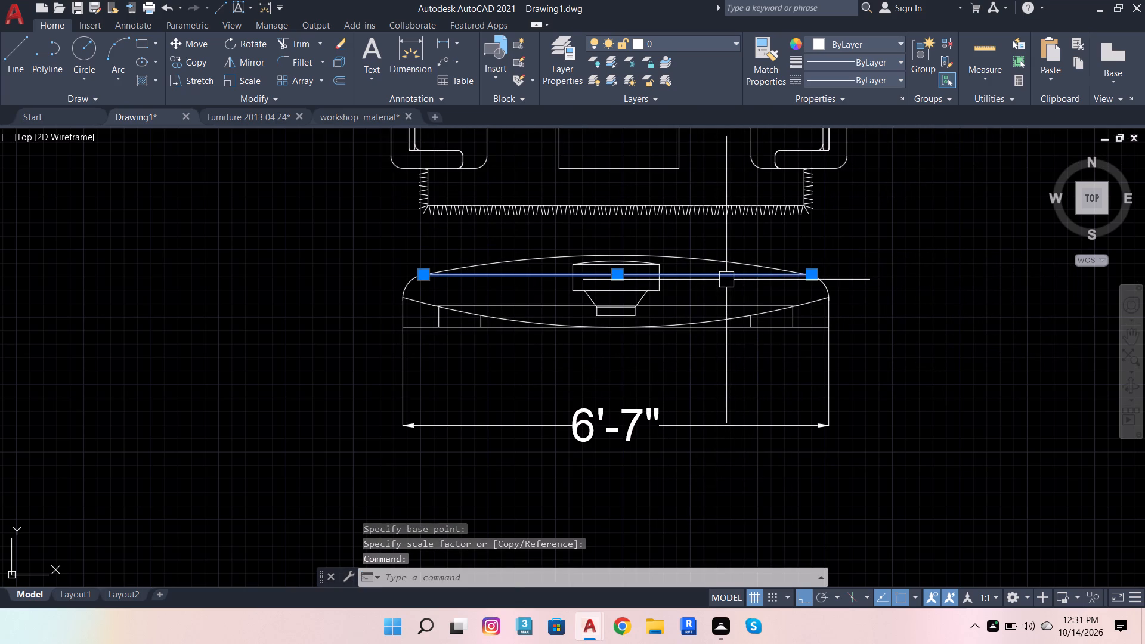
pyautogui.press('Delete')
# Edit the sofa and TV block to erase the sofas, side tables, coffee table and rug, keeping only the TV unit, and save the changes.
pyautogui.doubleClick(746, 321)
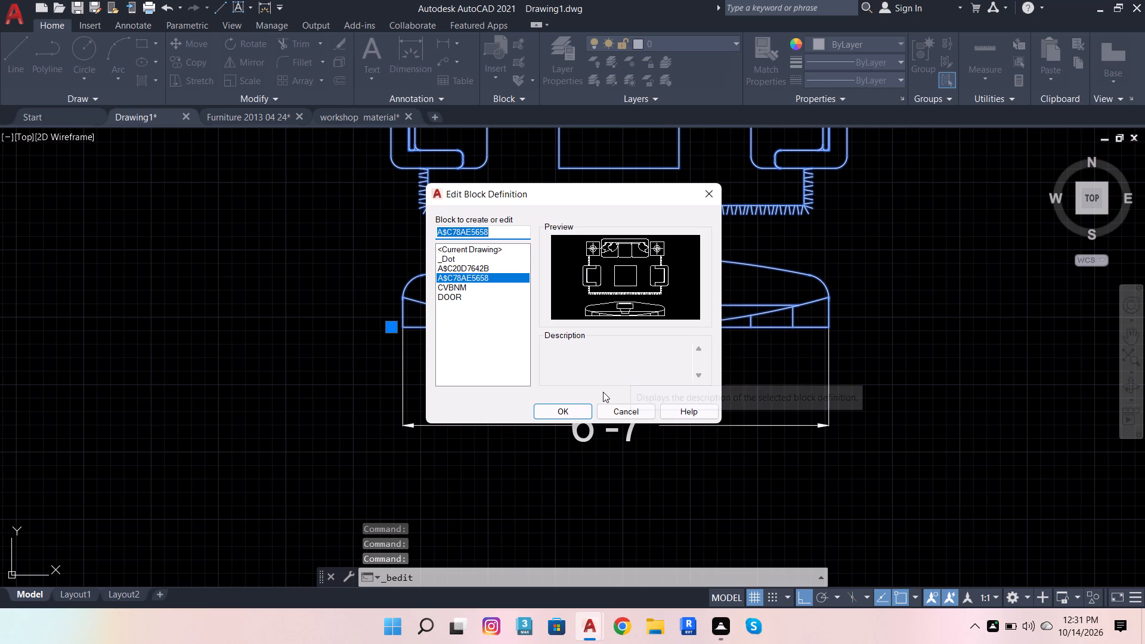
pyautogui.click(580, 411)
pyautogui.scroll(-1, 612, 417)
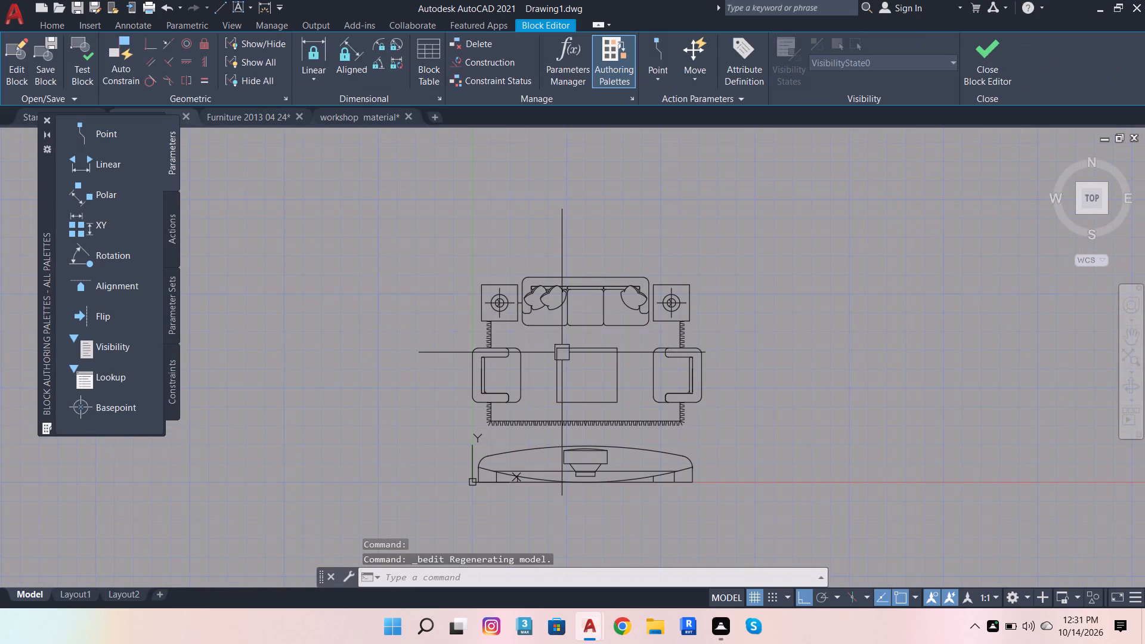
pyautogui.click(457, 241)
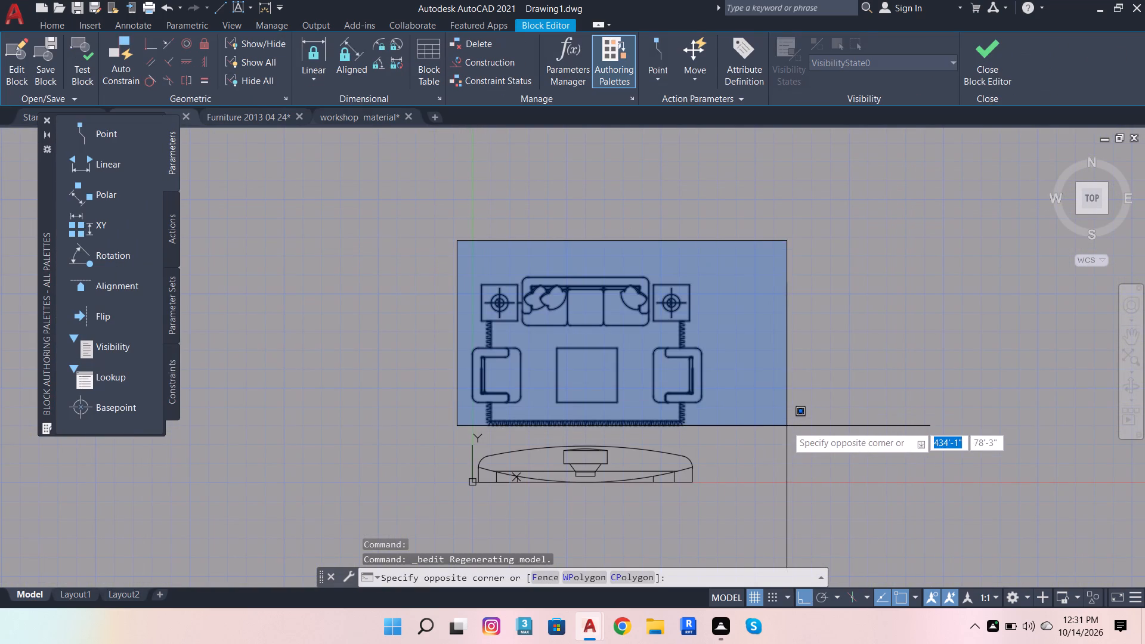
pyautogui.click(794, 433)
pyautogui.hotkey('shift', 'Delete')
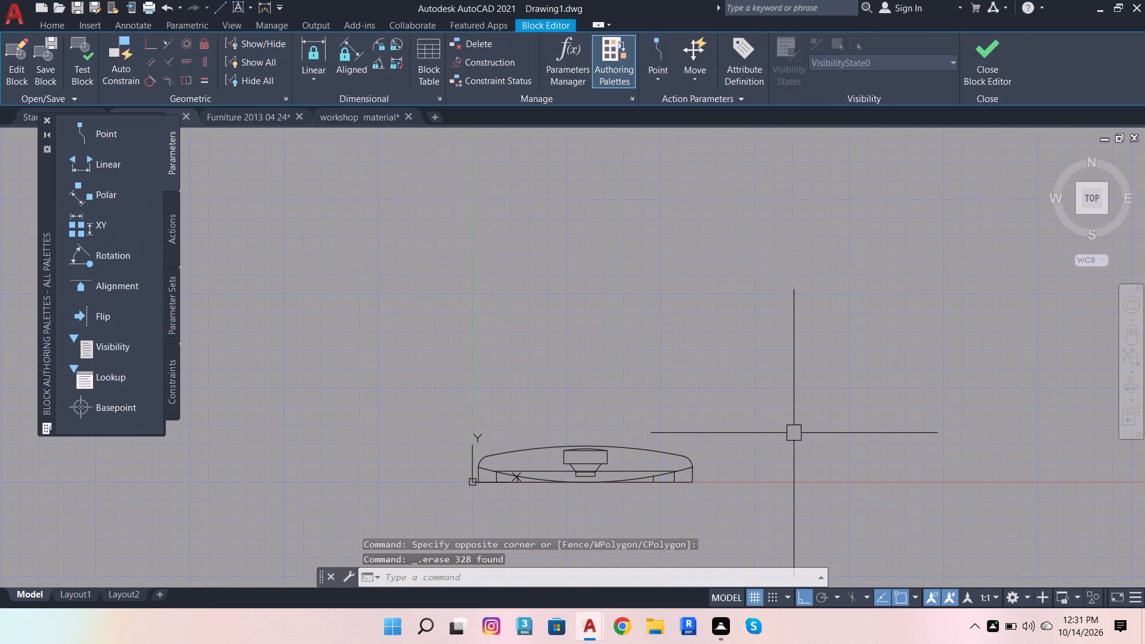
pyautogui.click(979, 76)
pyautogui.click(629, 275)
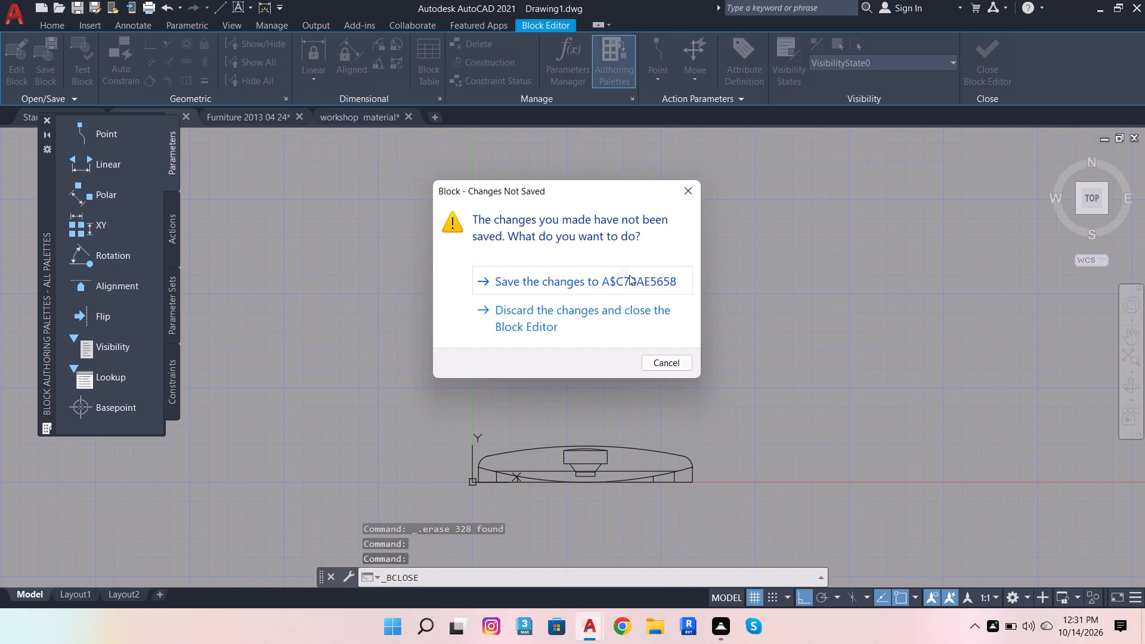
# Delete the width dimension below the TV unit.
pyautogui.click(651, 416)
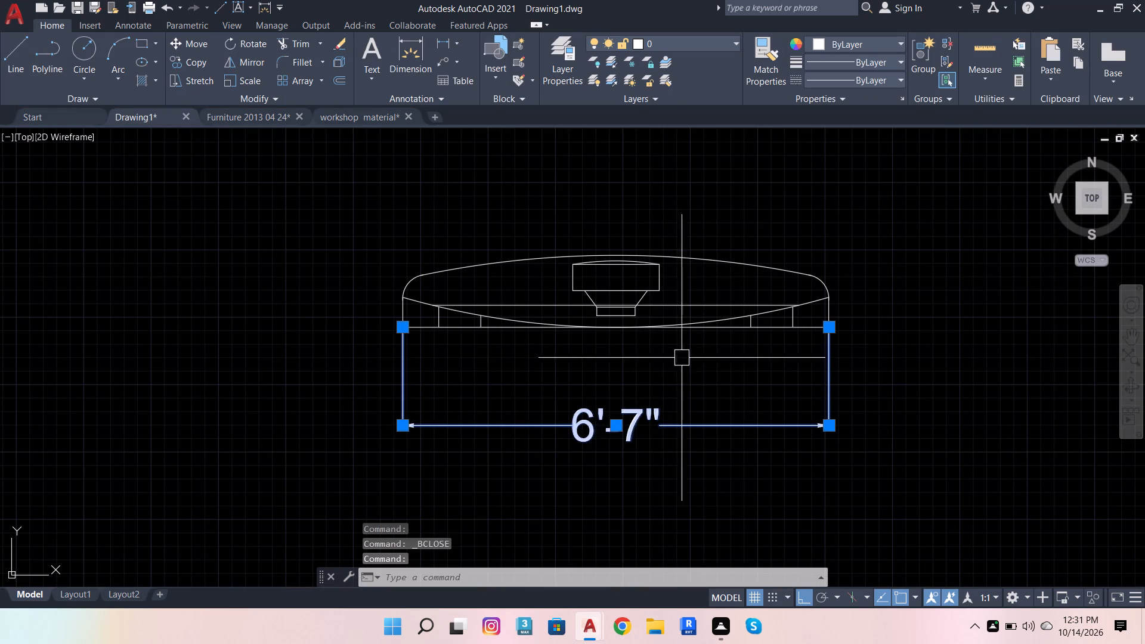
pyautogui.press('Delete')
# Rotate the TV unit 90° clockwise so it stands vertically with its flat base edge on the left.
pyautogui.scroll(-8, 693, 365)
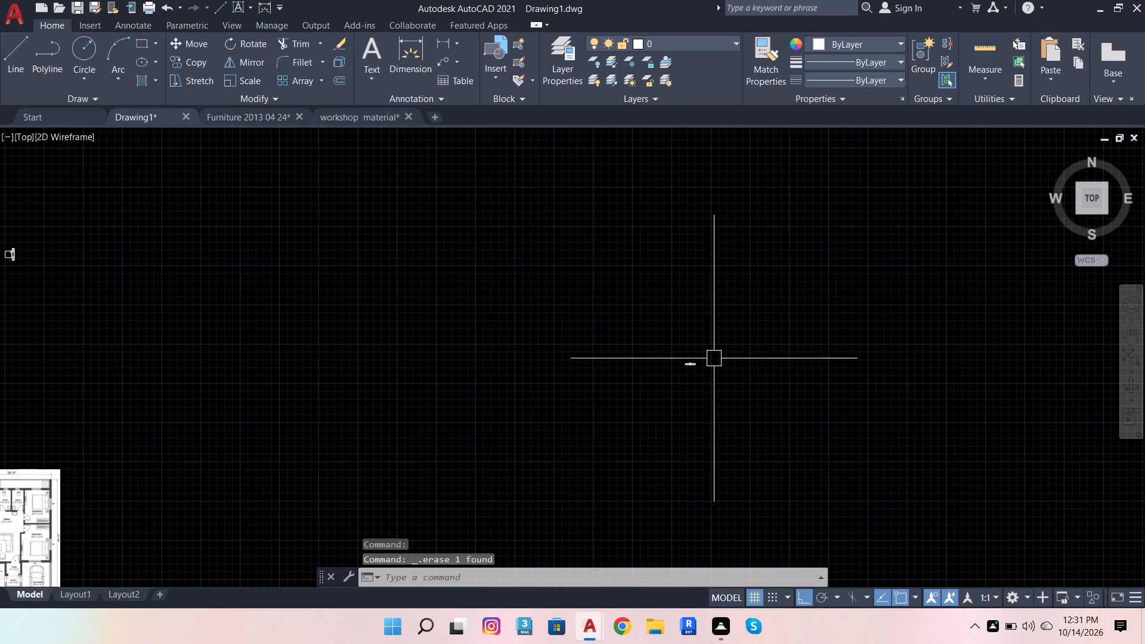
pyautogui.scroll(-3, 758, 344)
pyautogui.scroll(5, 597, 373)
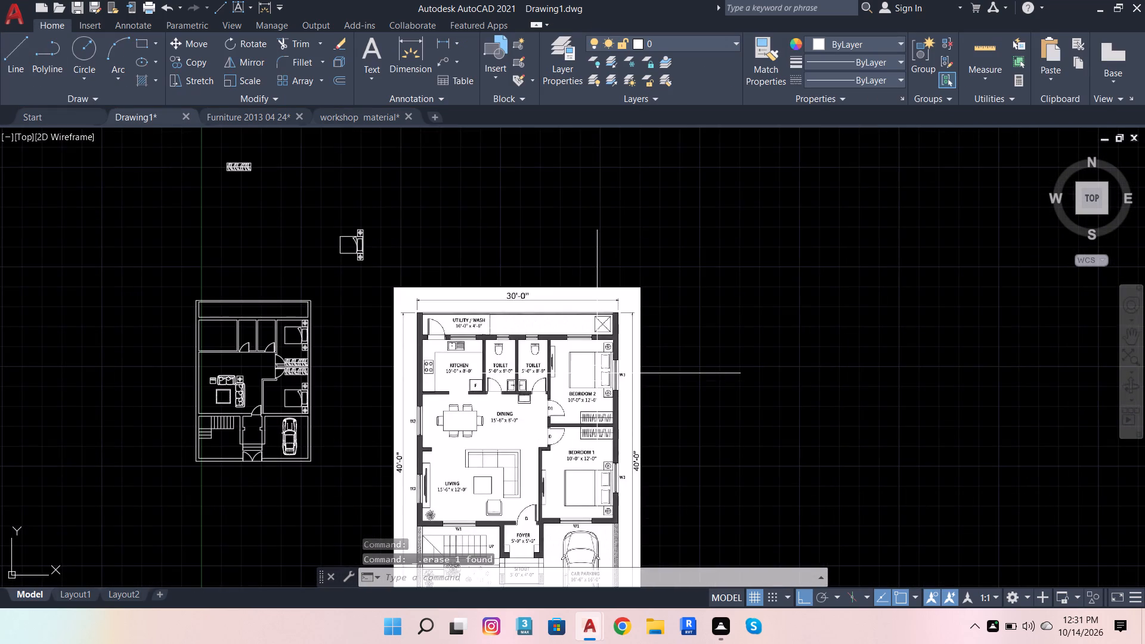
pyautogui.scroll(-4, 597, 373)
pyautogui.scroll(3, 822, 326)
pyautogui.click(867, 248)
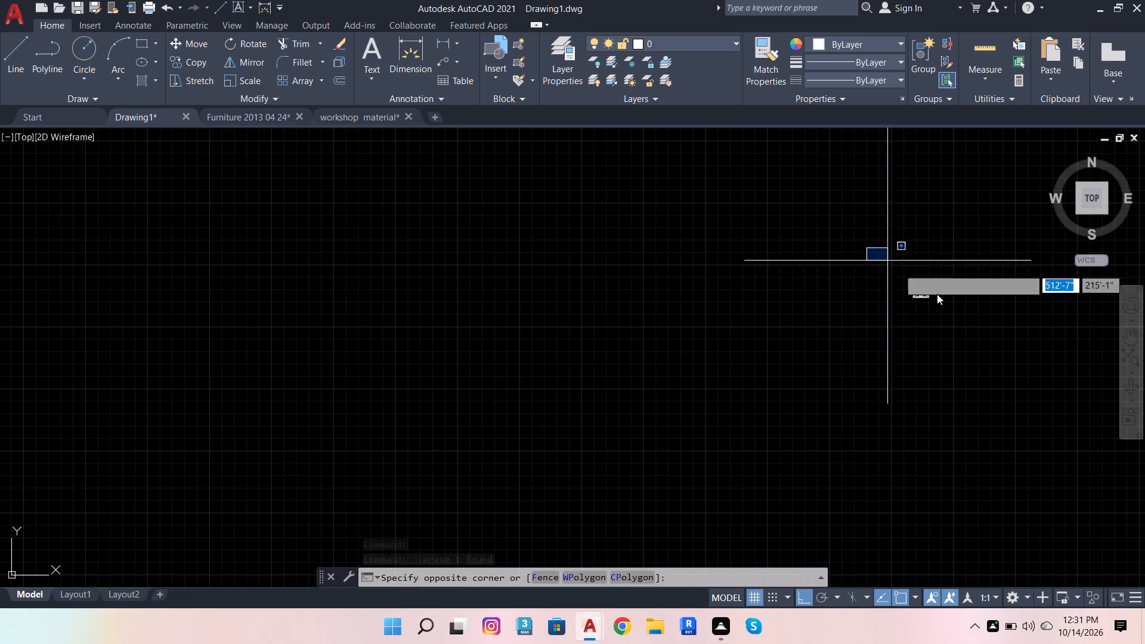
pyautogui.click(1038, 388)
pyautogui.click(245, 43)
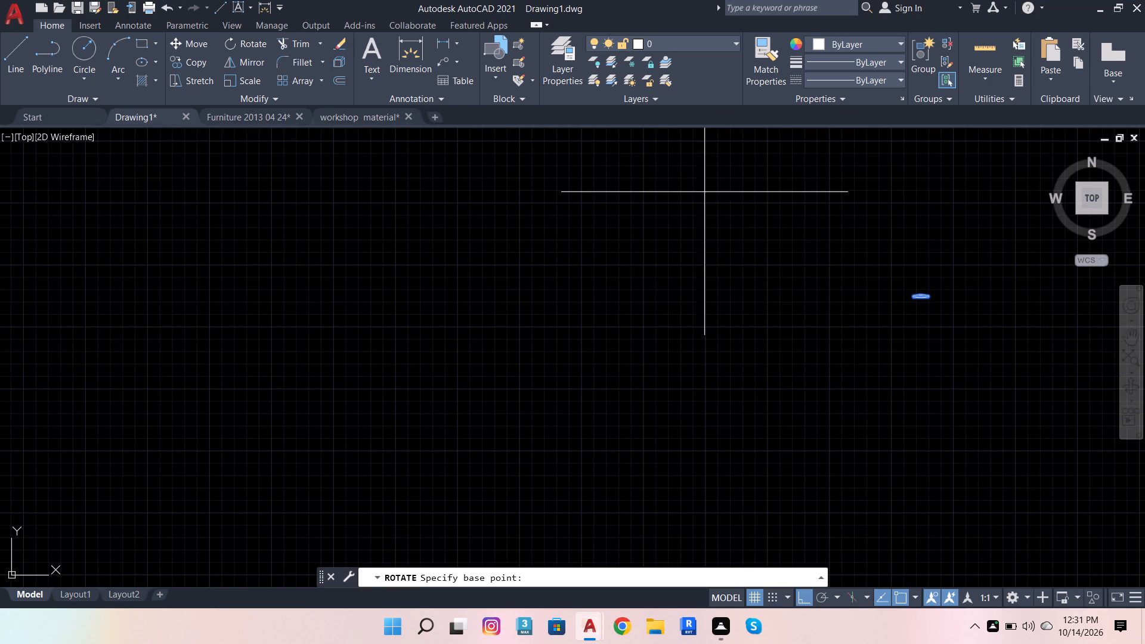
pyautogui.click(933, 305)
pyautogui.click(902, 378)
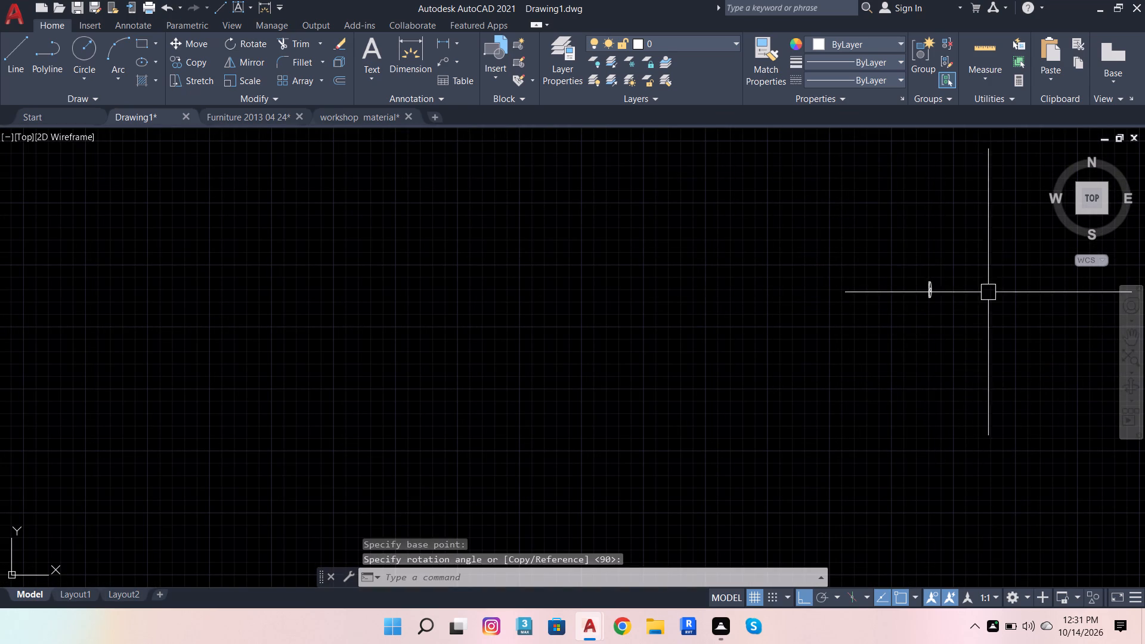
# Turn Ortho off and move the TV unit into the upper bedroom, along the left wall opposite the bed.
pyautogui.click(924, 245)
pyautogui.click(957, 319)
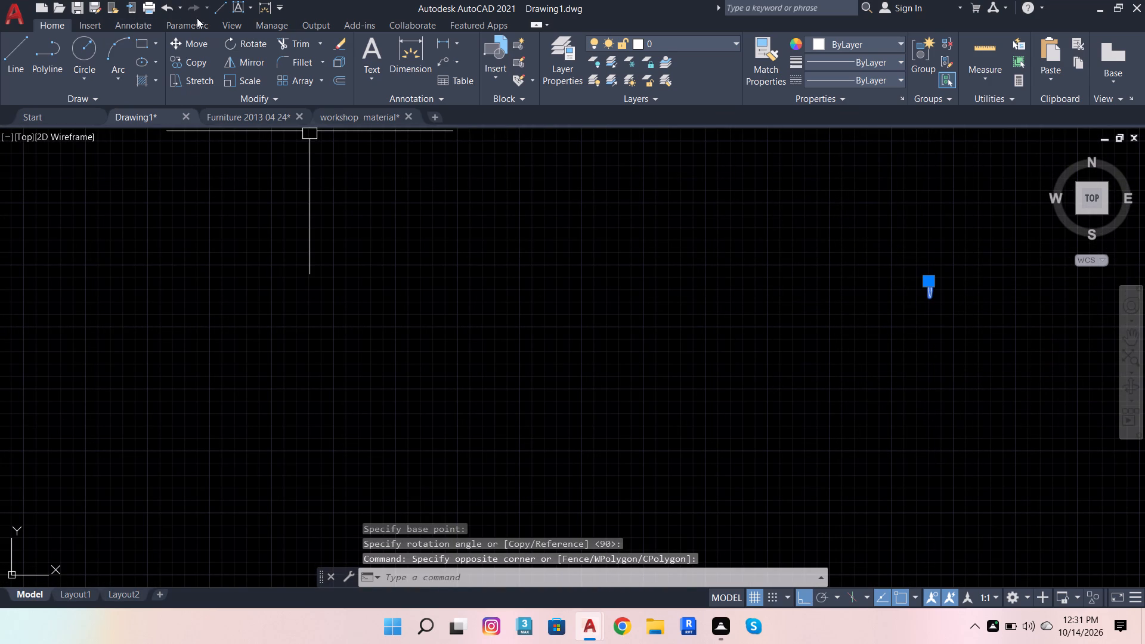
pyautogui.click(199, 49)
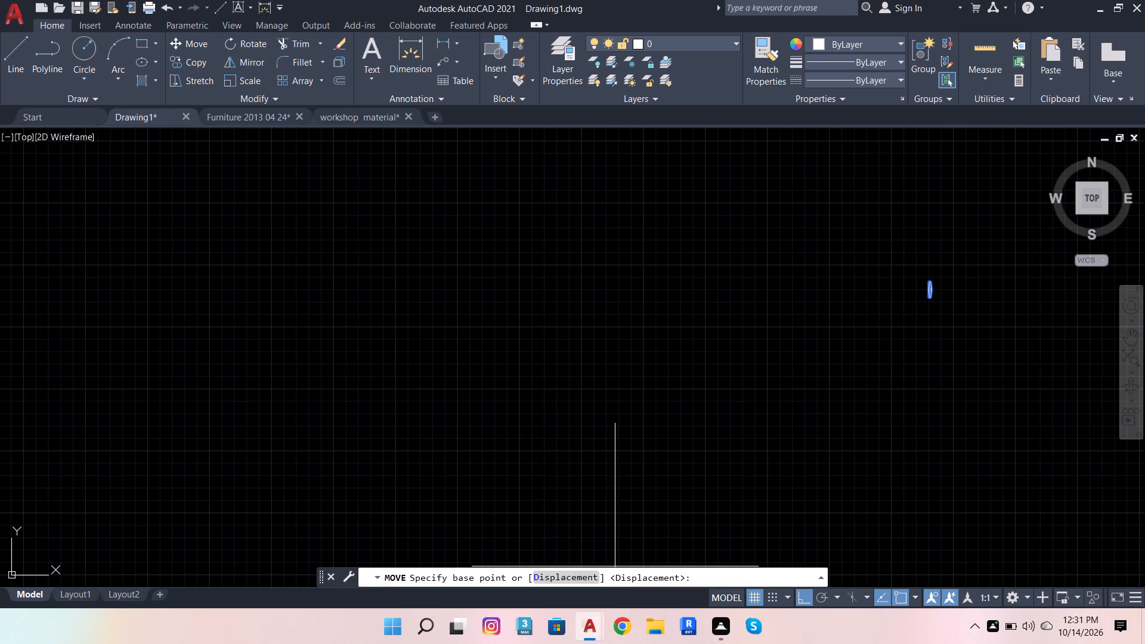
pyautogui.click(810, 599)
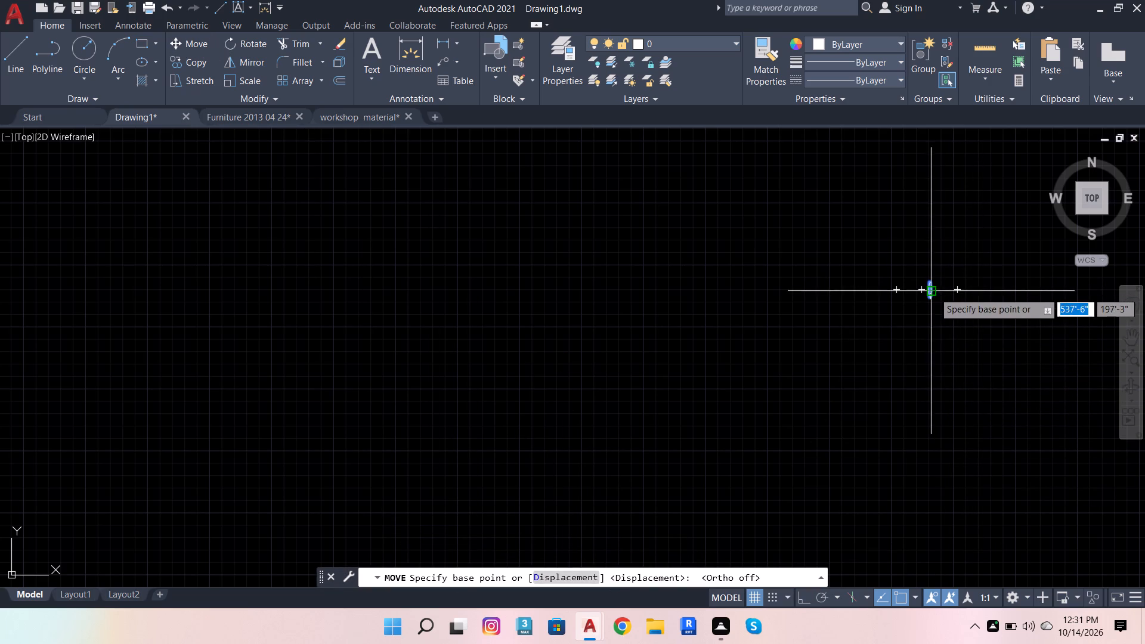
pyautogui.click(934, 292)
pyautogui.scroll(-3, 1026, 323)
pyautogui.scroll(4, 670, 435)
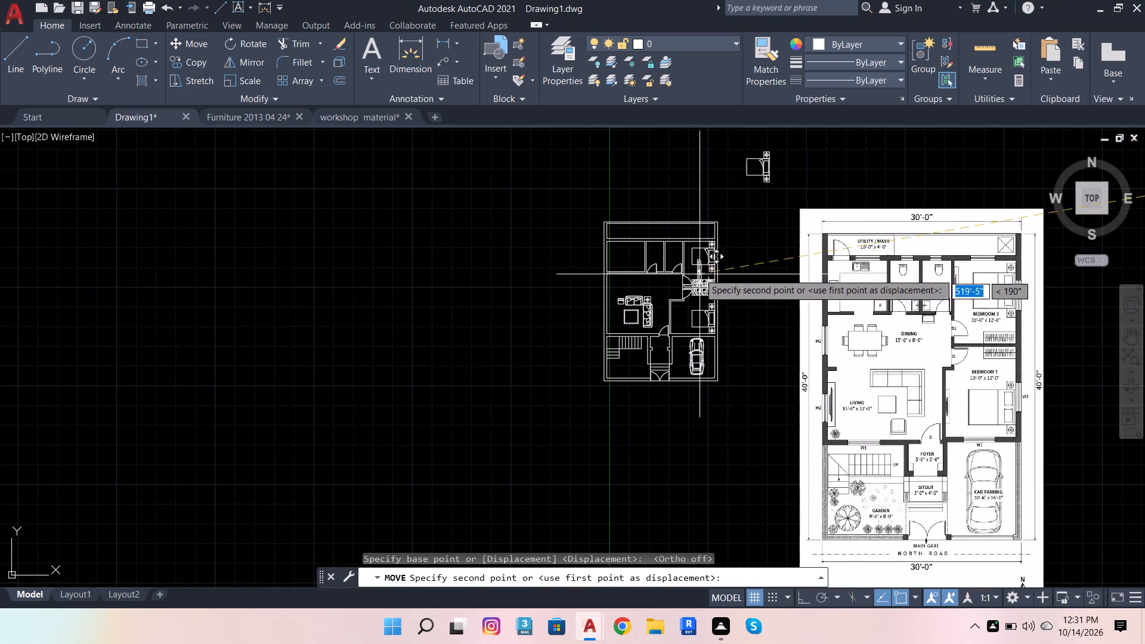
pyautogui.scroll(4, 690, 268)
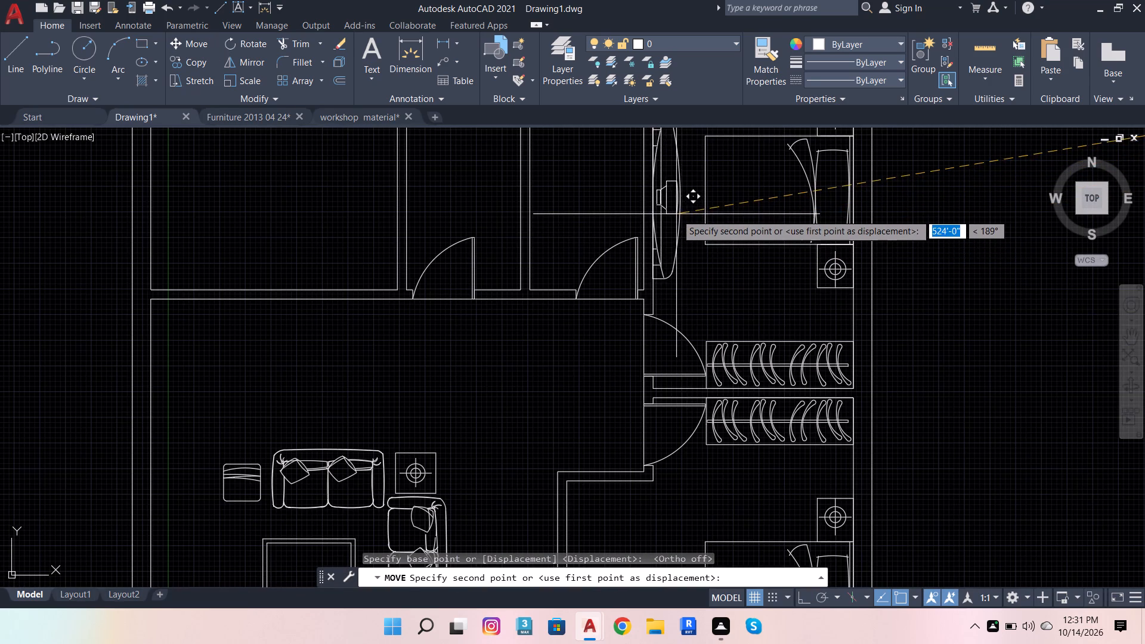
pyautogui.scroll(2, 676, 214)
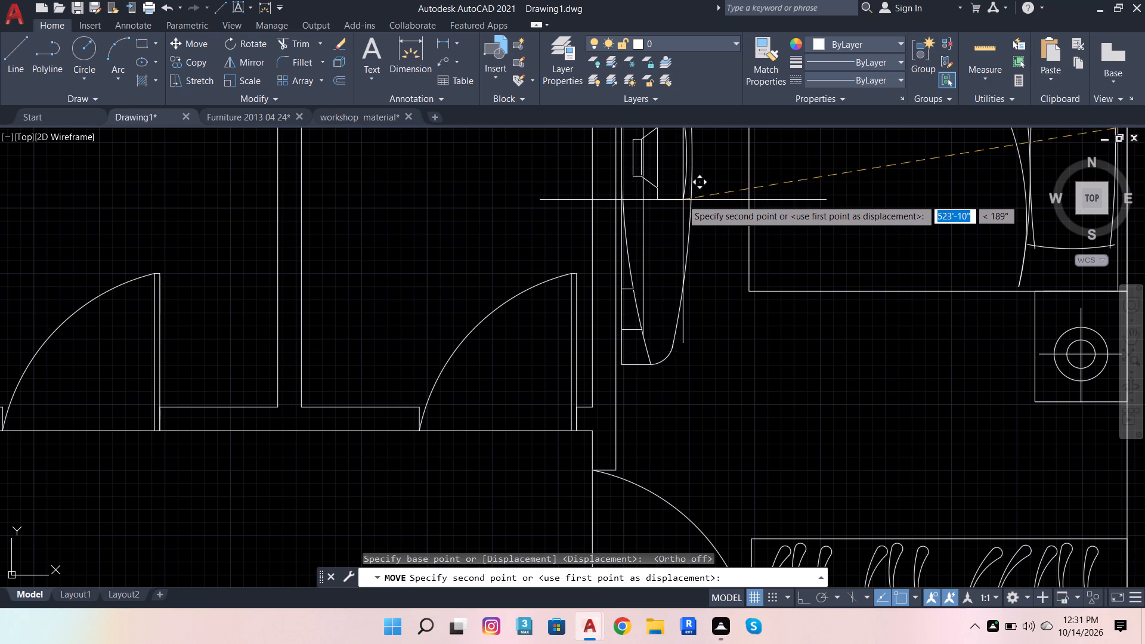
pyautogui.click(681, 199)
pyautogui.scroll(-3, 683, 265)
pyautogui.scroll(1, 682, 265)
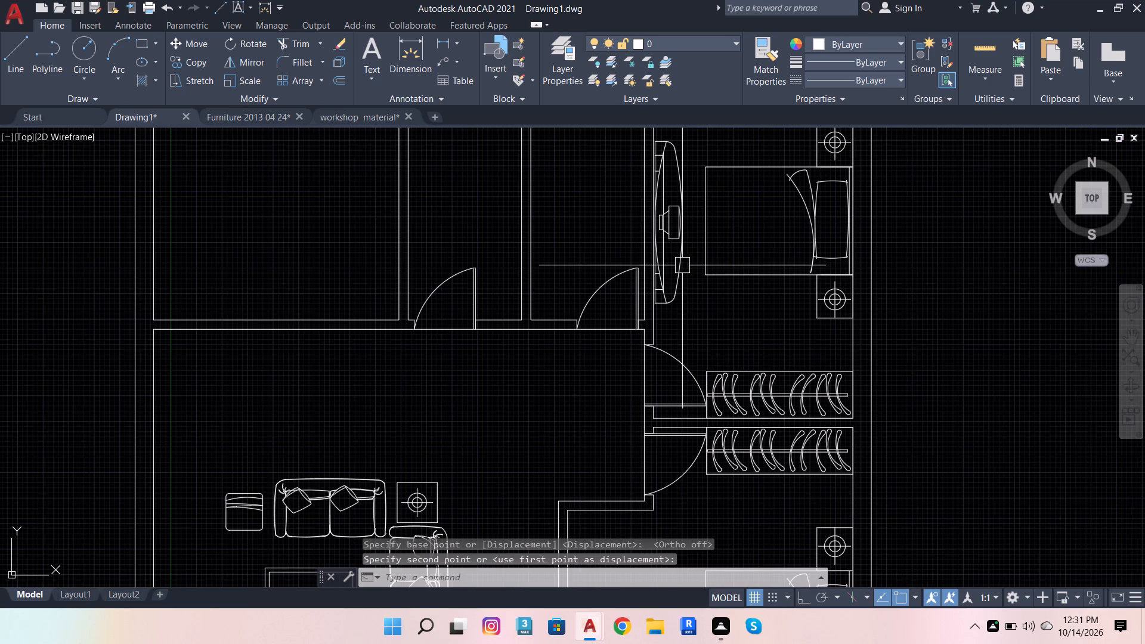
# Copy the TV unit from the upper bedroom to the lower bedroom, flush against its left wall opposite the bed.
pyautogui.click(682, 265)
pyautogui.click(178, 60)
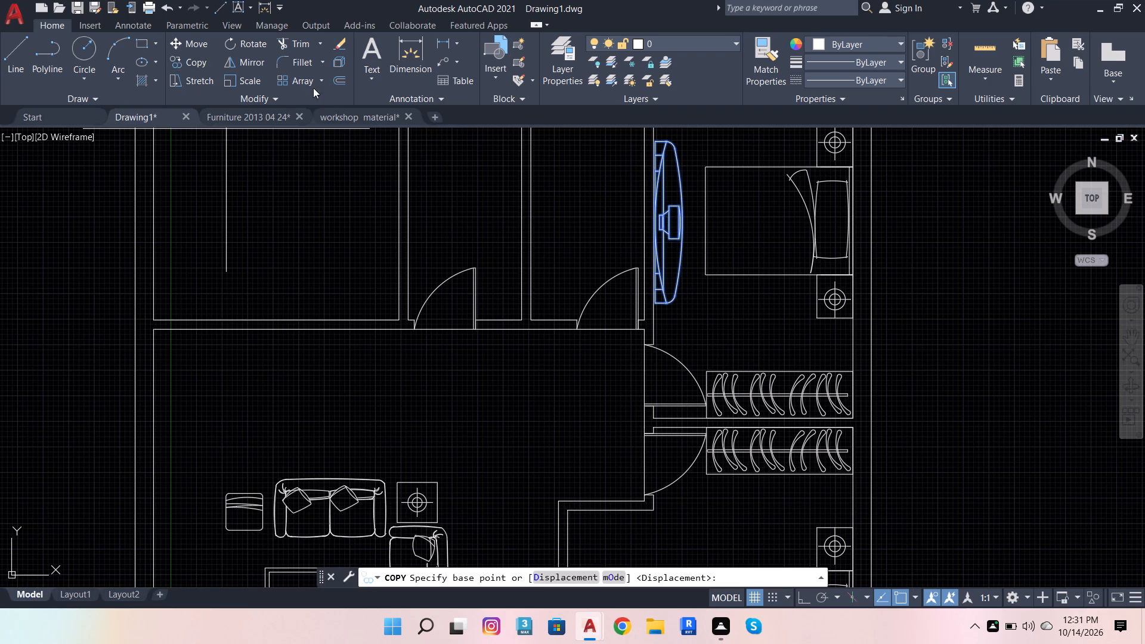
pyautogui.click(659, 307)
pyautogui.scroll(-3, 733, 258)
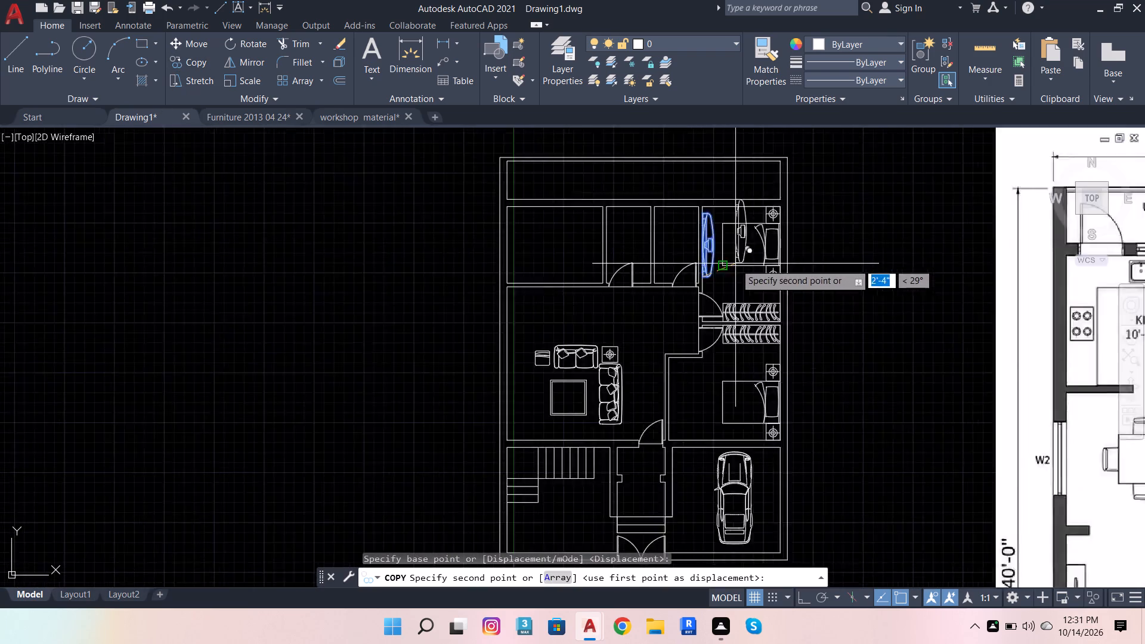
pyautogui.scroll(3, 695, 358)
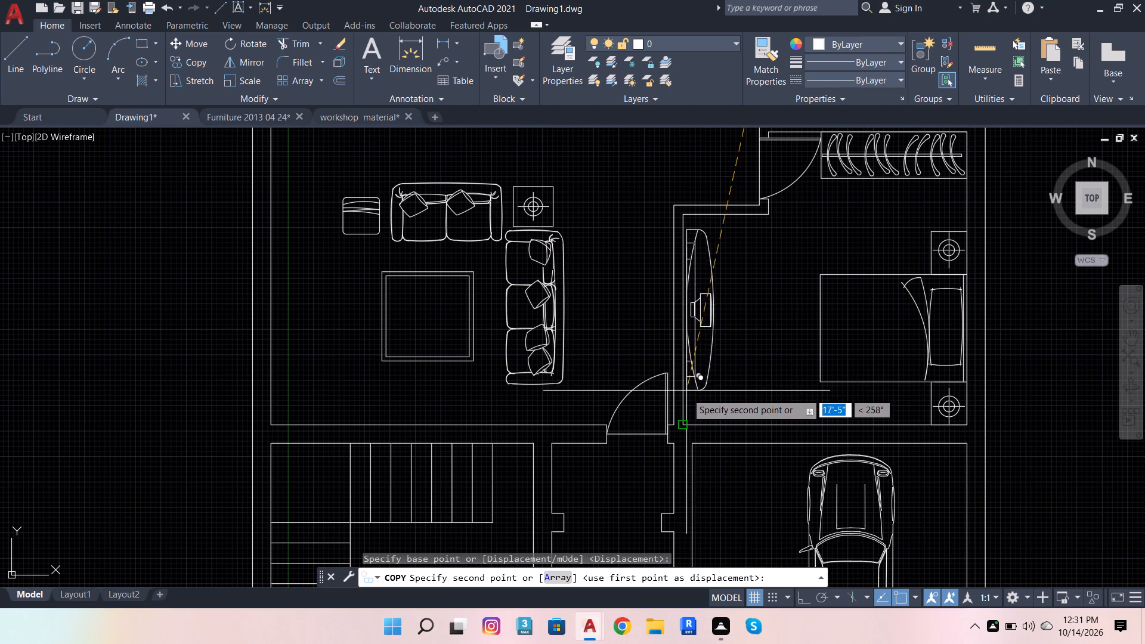
pyautogui.scroll(4, 684, 401)
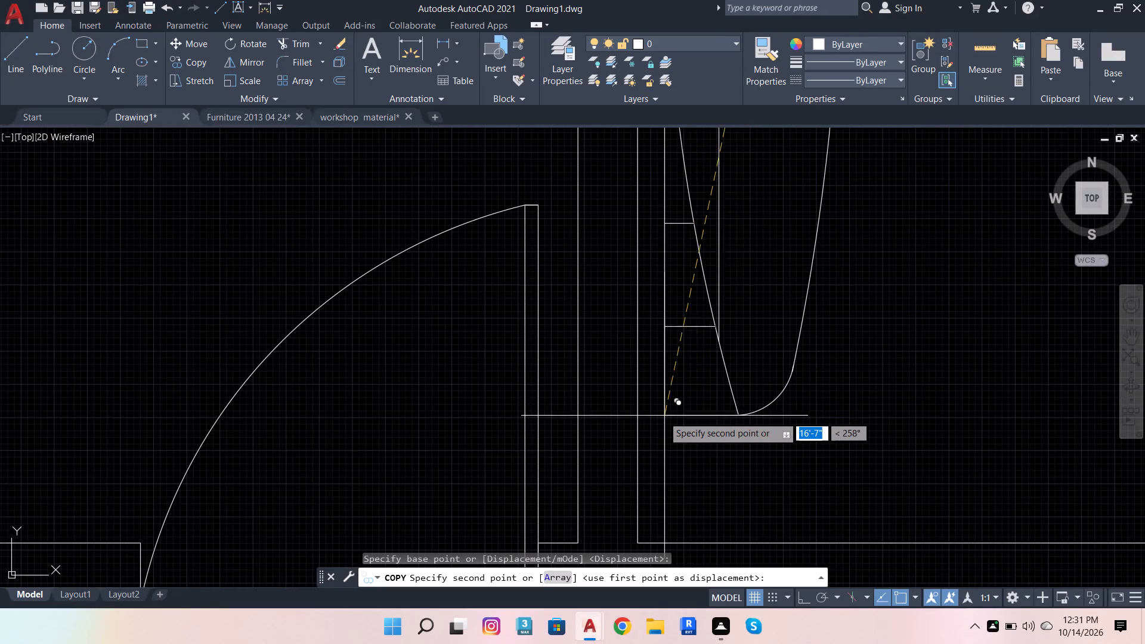
pyautogui.scroll(2, 663, 416)
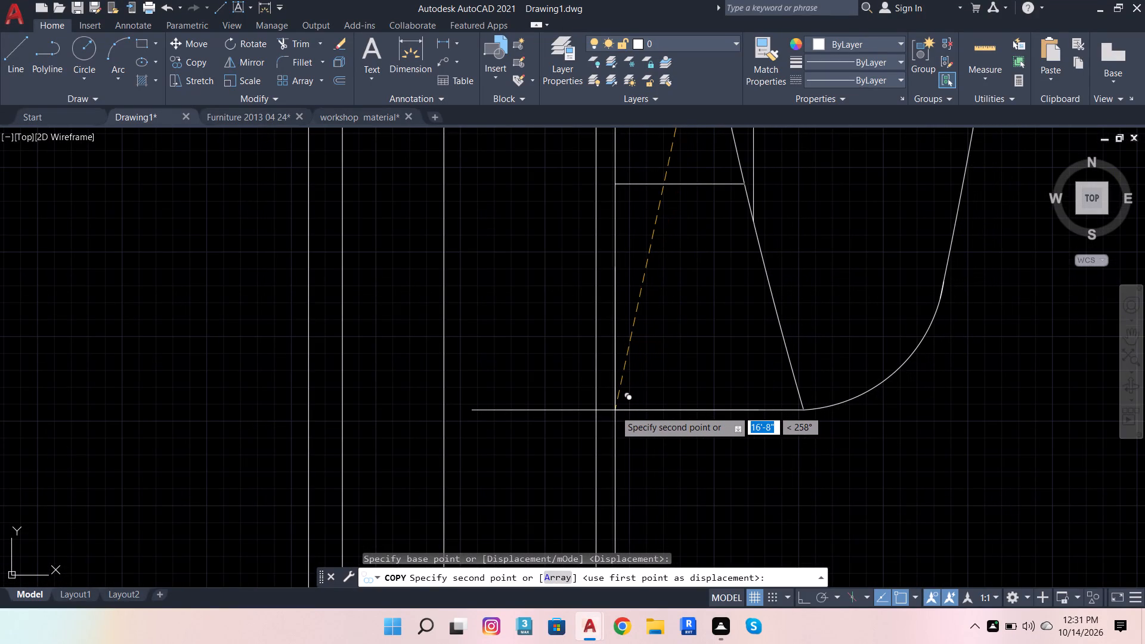
pyautogui.click(613, 410)
# Place another copy of the TV unit against the living room's left wall, facing the coffee table and long sofa.
pyautogui.scroll(-5, 701, 391)
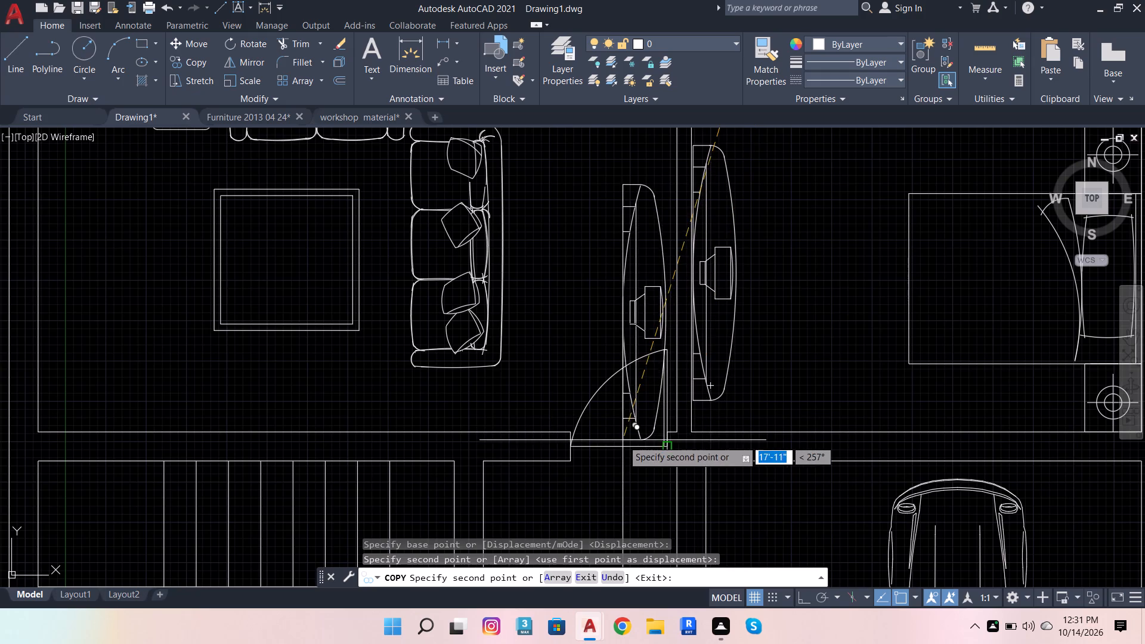
pyautogui.scroll(-2, 711, 351)
pyautogui.scroll(2, 447, 345)
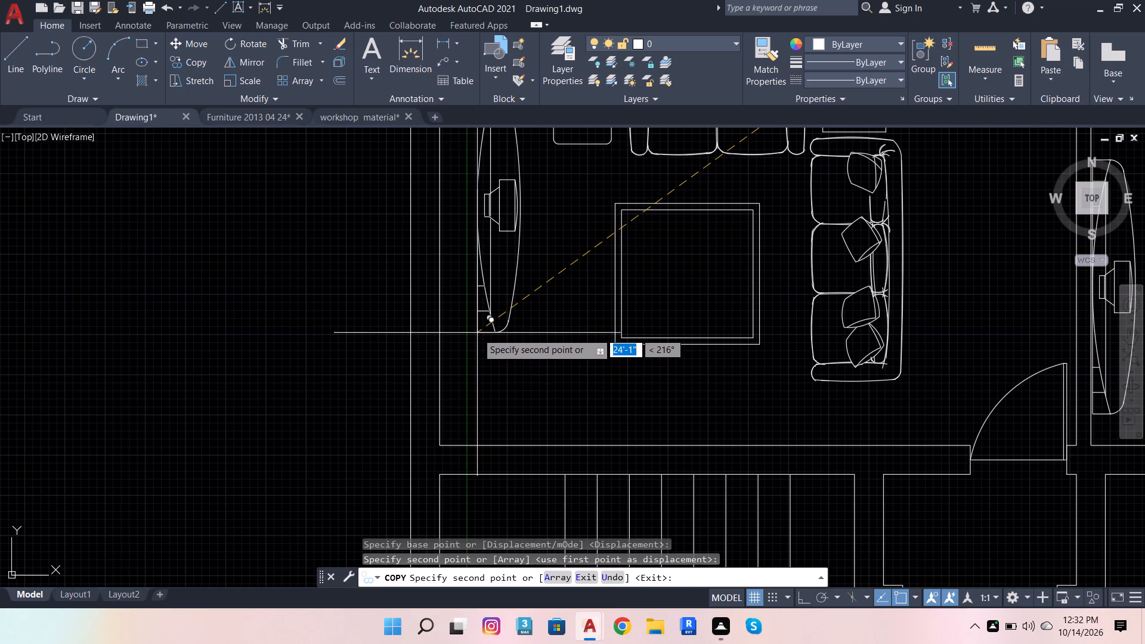
pyautogui.scroll(4, 453, 376)
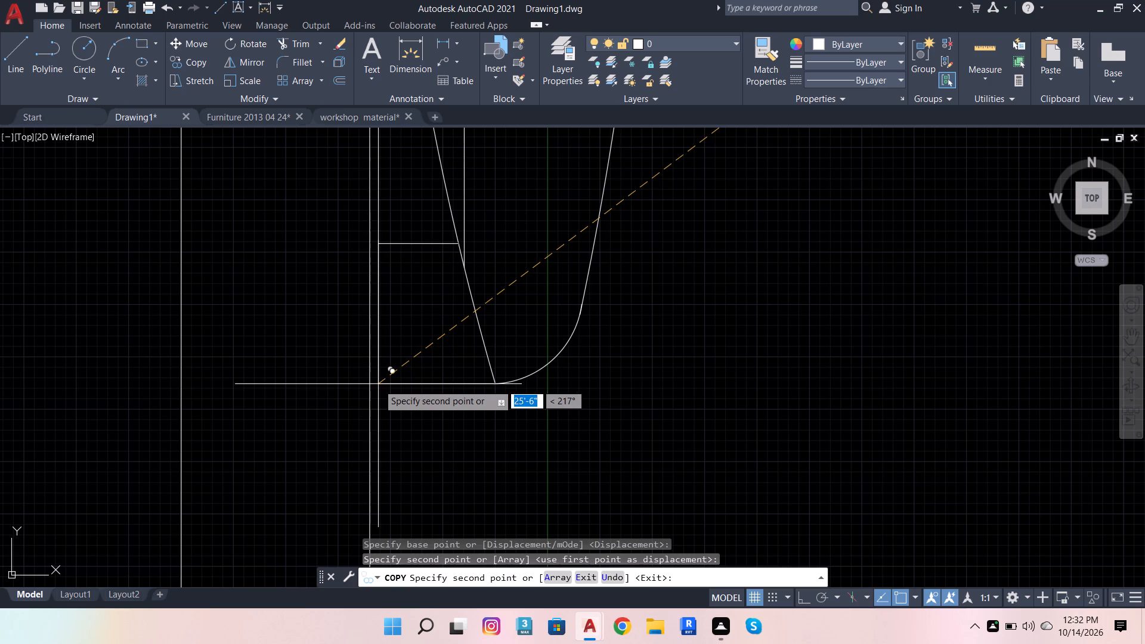
pyautogui.click(378, 384)
pyautogui.press('Escape')
# Examine the TV unit placement in the lower bedroom and living room, and compare the layout with the reference plan.
pyautogui.scroll(-6, 435, 404)
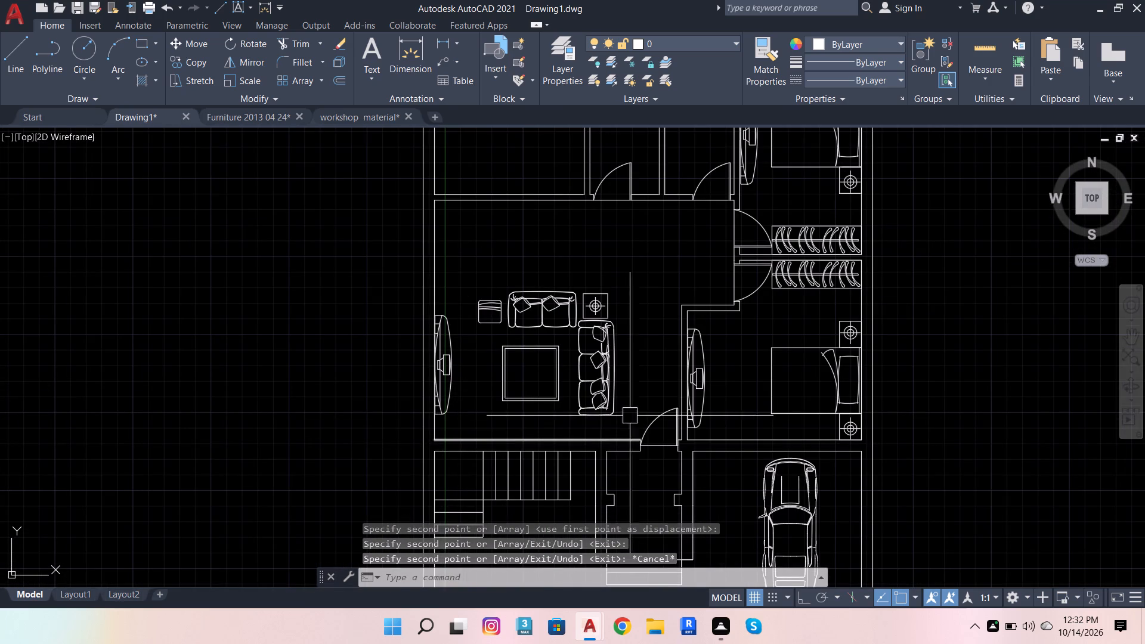
pyautogui.scroll(1, 682, 414)
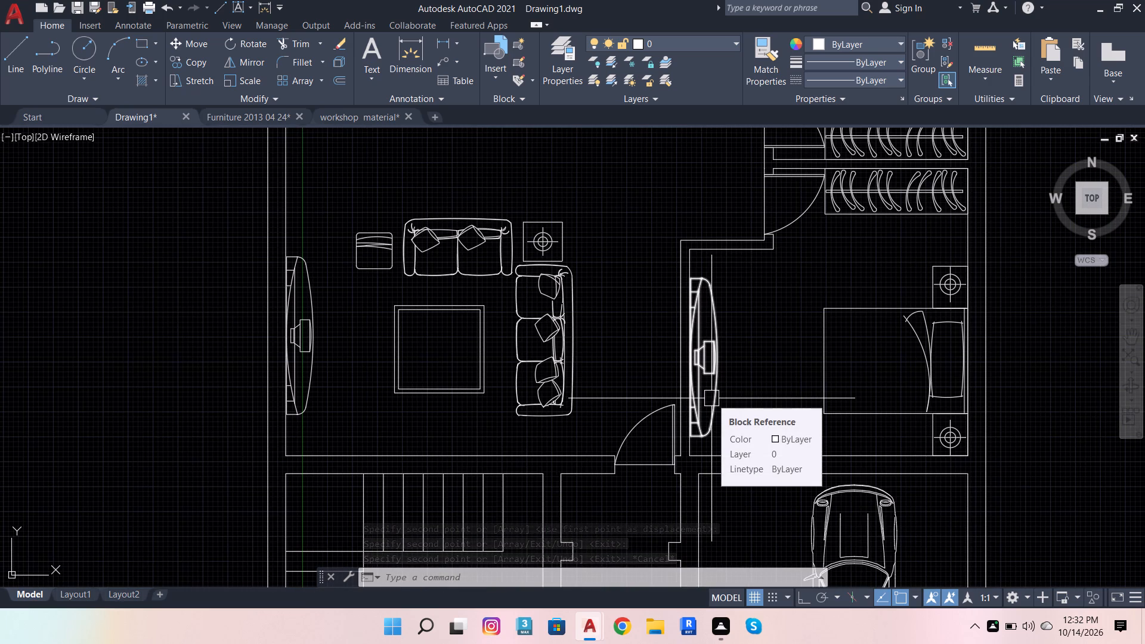
pyautogui.scroll(3, 722, 392)
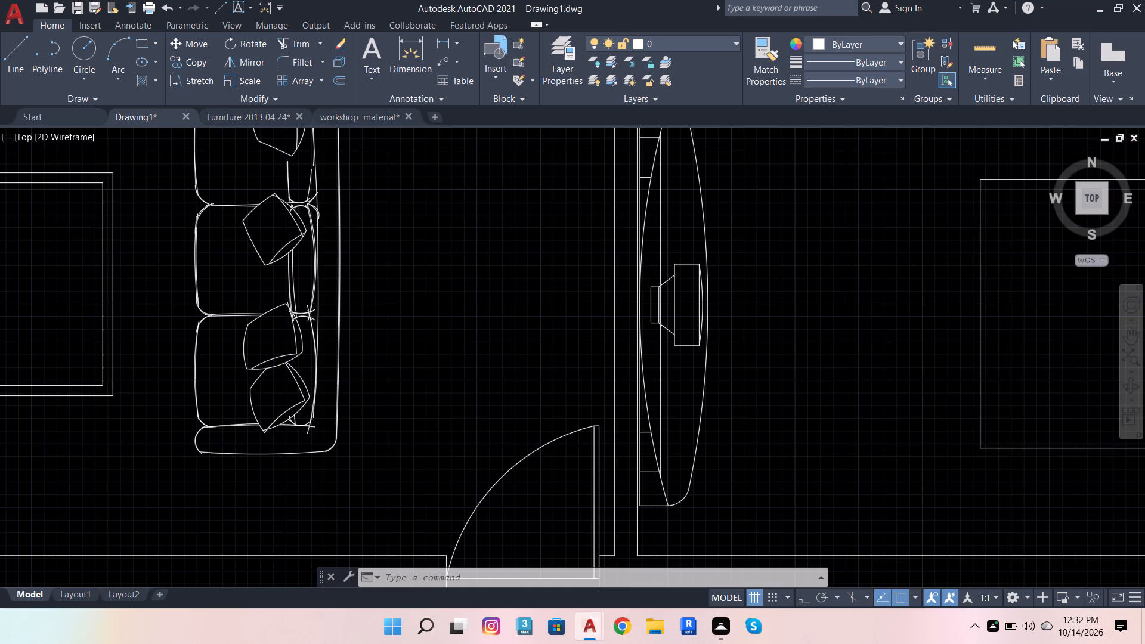
pyautogui.scroll(-4, 722, 392)
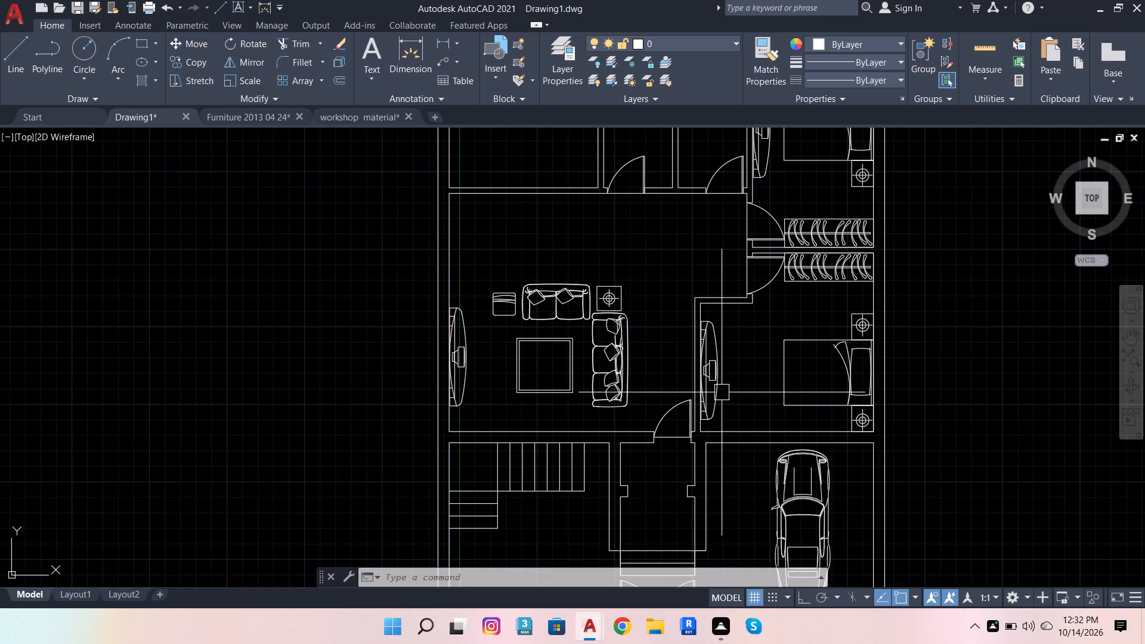
pyautogui.press('Escape')
pyautogui.press('Escape')
pyautogui.press('Escape')
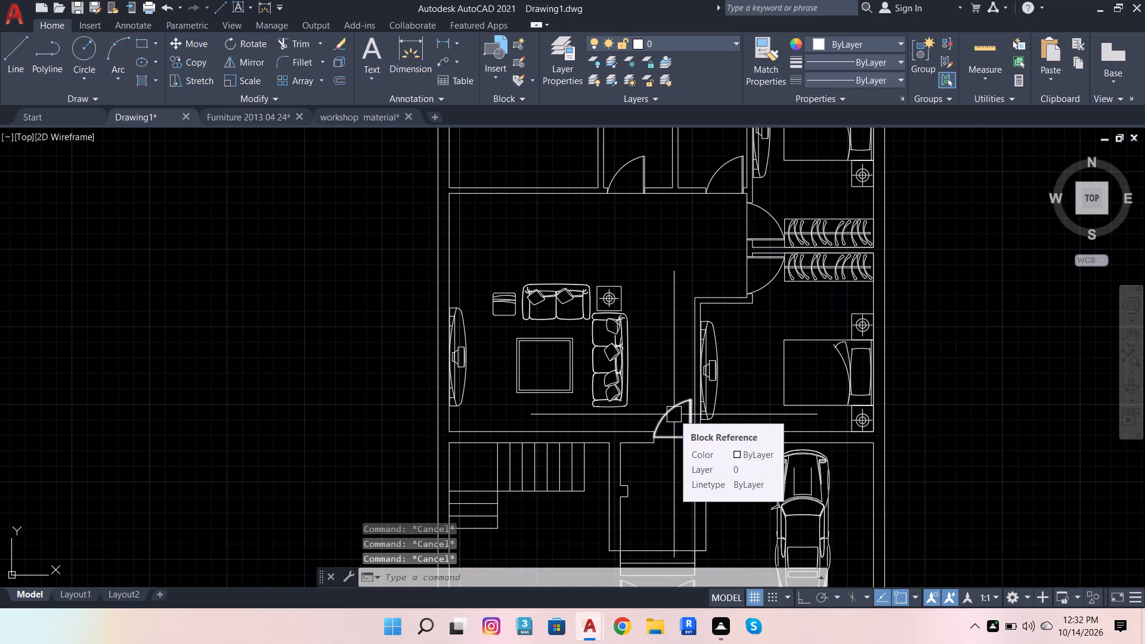
pyautogui.scroll(-3, 674, 414)
pyautogui.scroll(1, 923, 476)
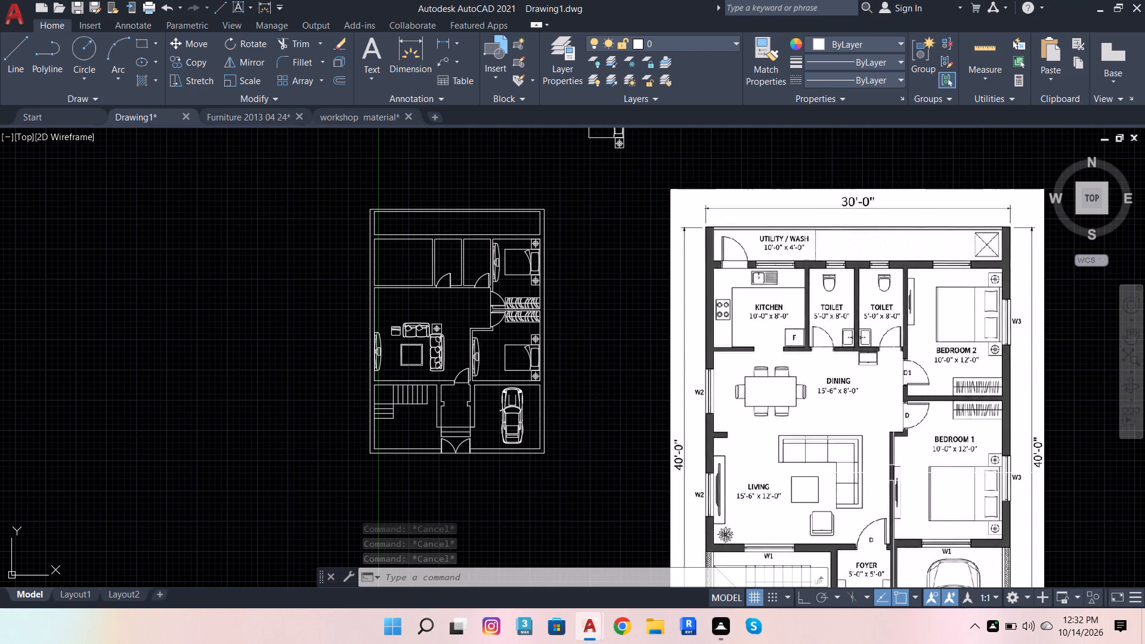
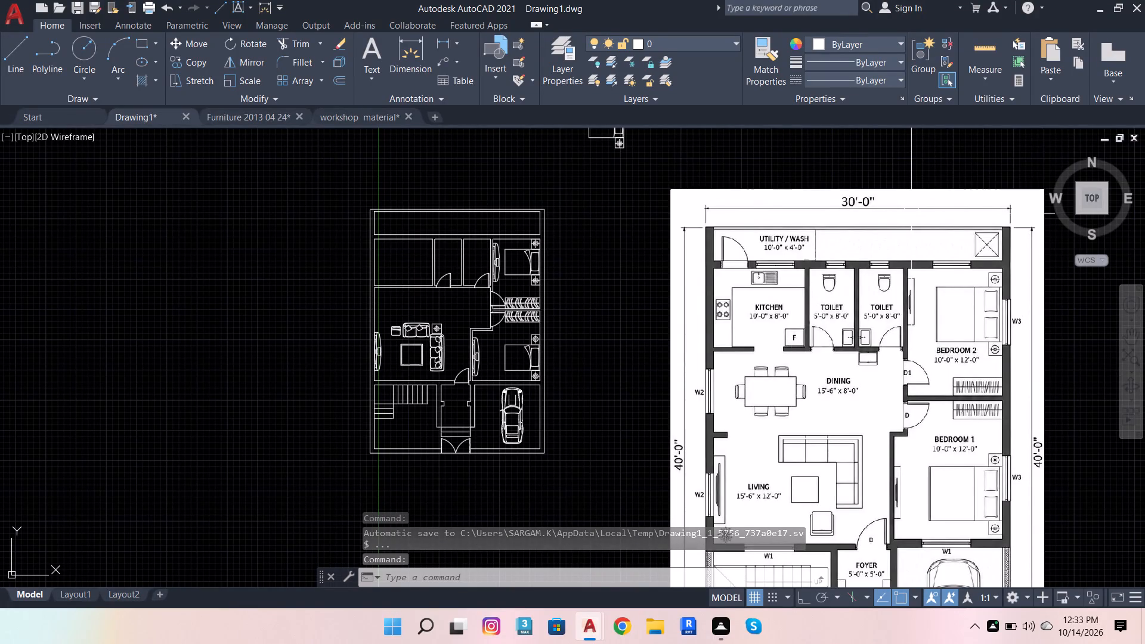
# Delete the spare double bed with side tables lying outside the floor plan, above the reference image.
pyautogui.scroll(-2, 665, 330)
pyautogui.scroll(2, 630, 252)
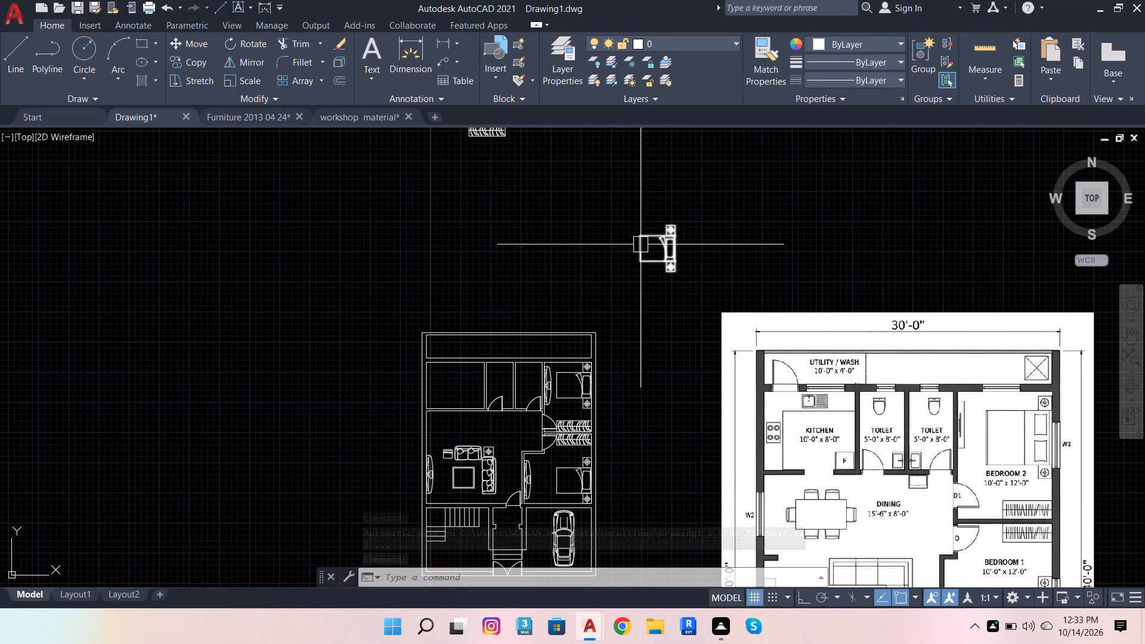
pyautogui.click(634, 205)
pyautogui.click(692, 279)
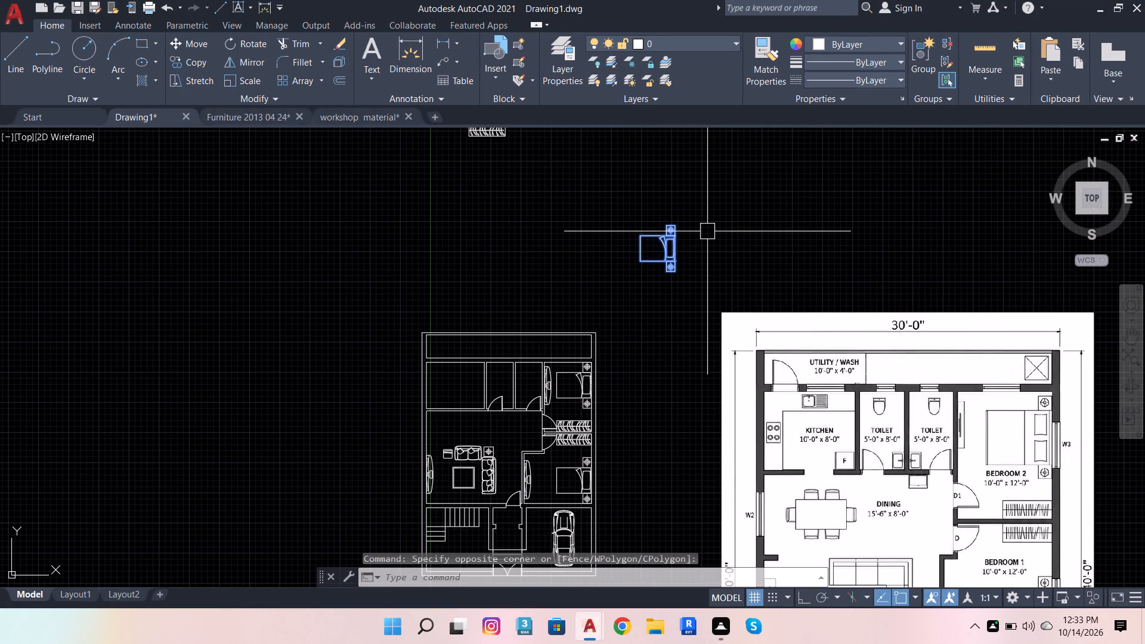
pyautogui.press('Delete')
# Delete the spare wardrobe block lying outside the floor plan, above the utility strip.
pyautogui.scroll(-2, 708, 274)
pyautogui.scroll(2, 586, 216)
pyautogui.moveTo(632, 191); pyautogui.dragTo(640, 191)
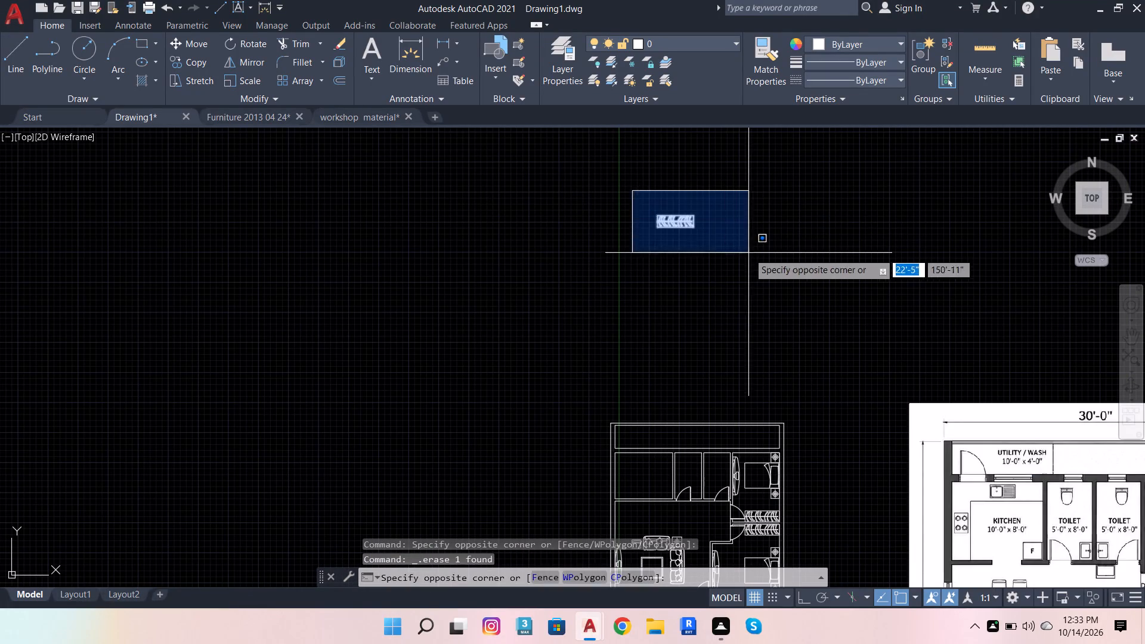
pyautogui.click(748, 253)
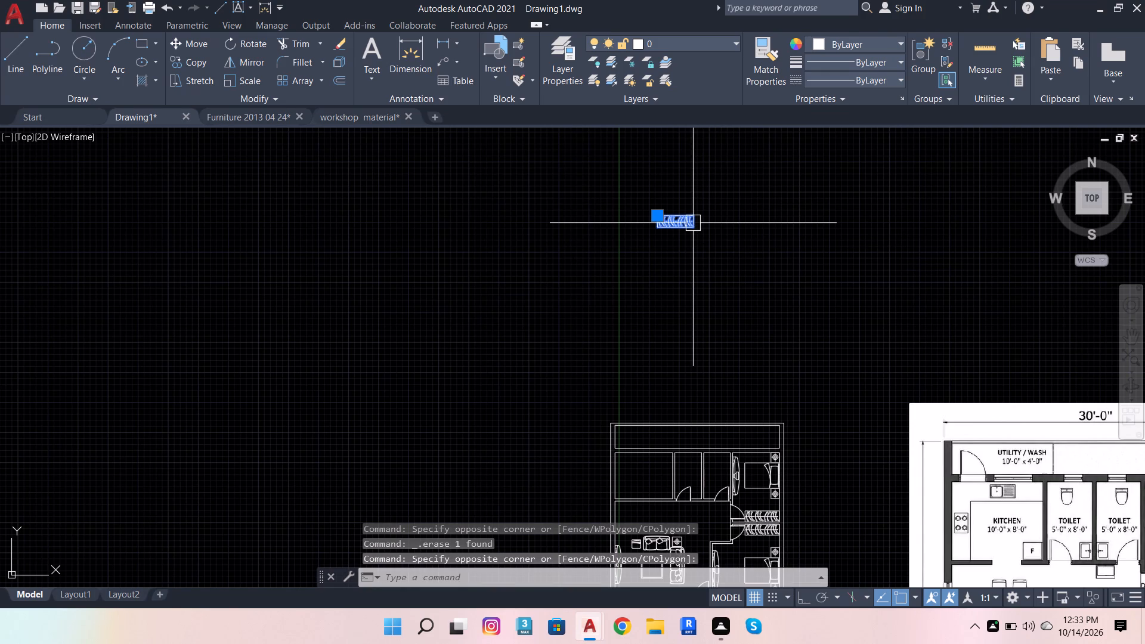
pyautogui.press('Delete')
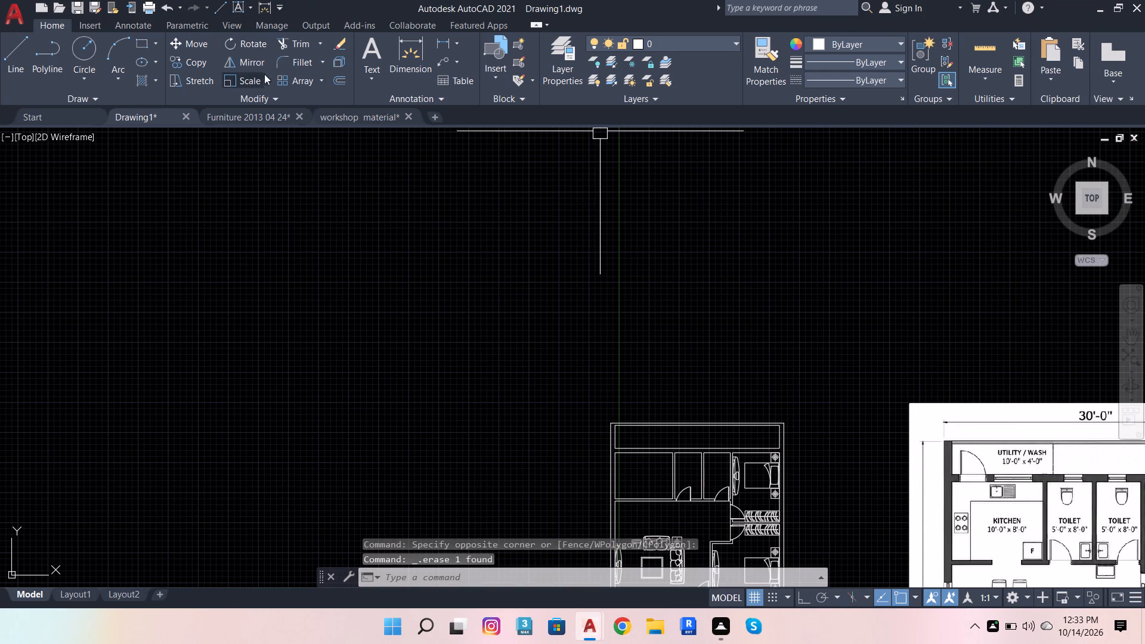
# Look through the workshop material library for the tables plan sheet, and check the dining area in Drawing1's reference plan.
pyautogui.click(370, 117)
pyautogui.scroll(-4, 386, 182)
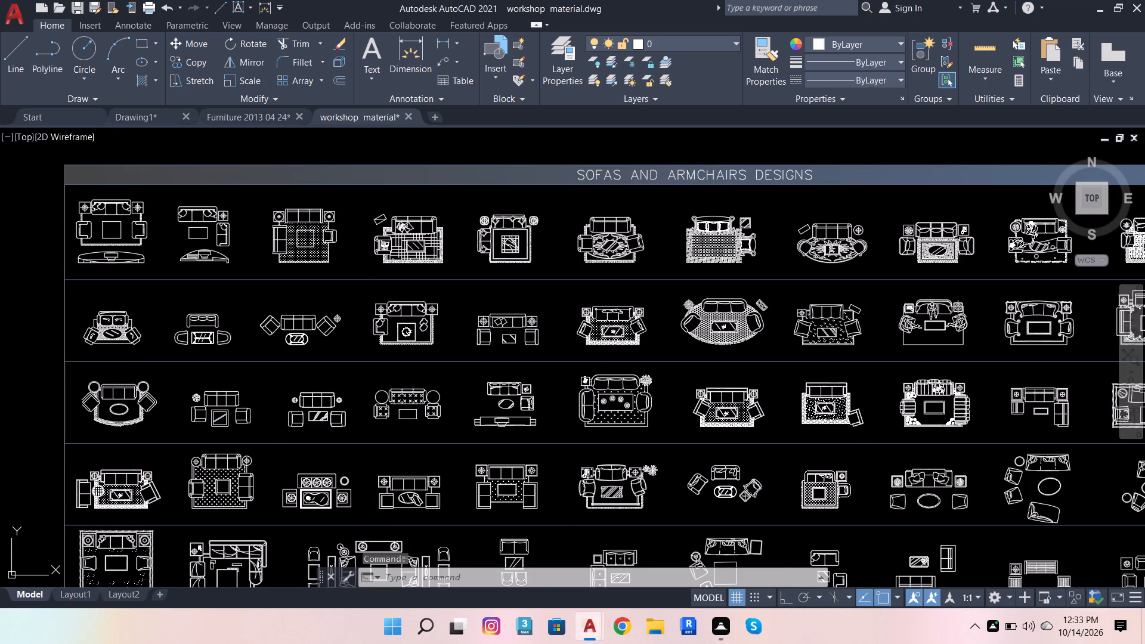
pyautogui.scroll(-1, 463, 187)
pyautogui.scroll(-2, 531, 239)
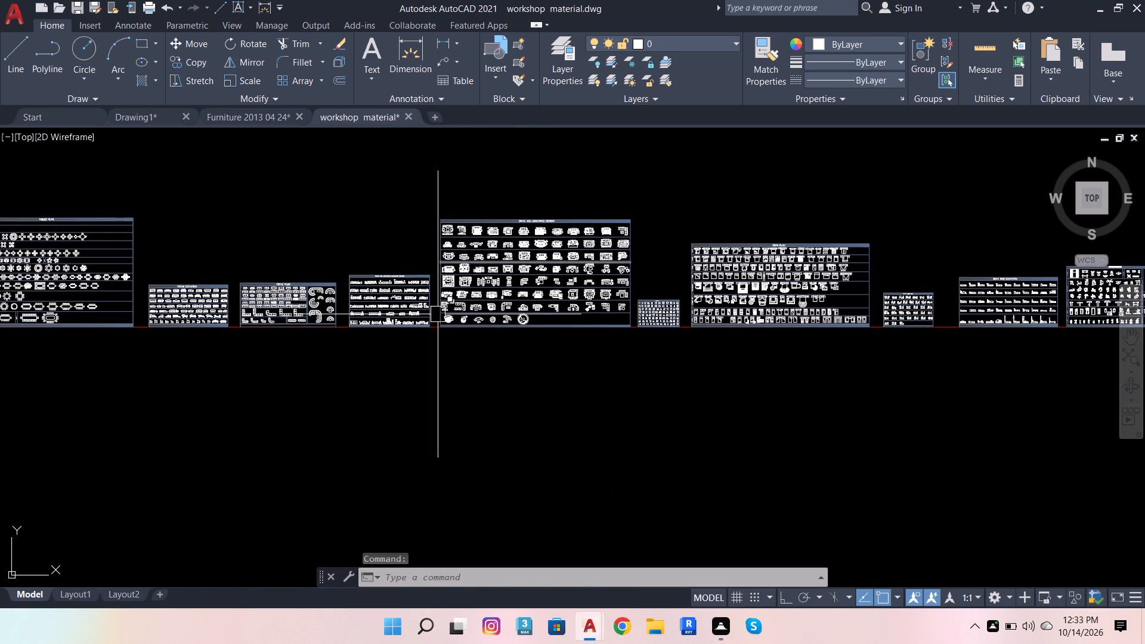
pyautogui.scroll(-1, 541, 240)
pyautogui.scroll(-1, 292, 239)
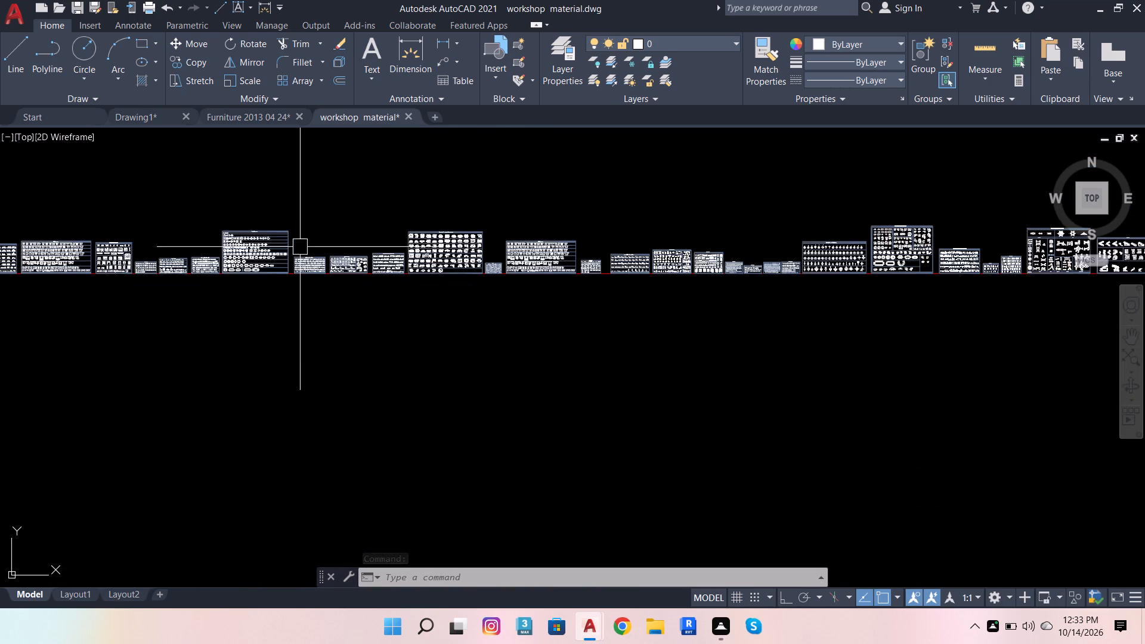
pyautogui.scroll(5, 205, 252)
pyautogui.scroll(-4, 335, 239)
pyautogui.scroll(4, 250, 249)
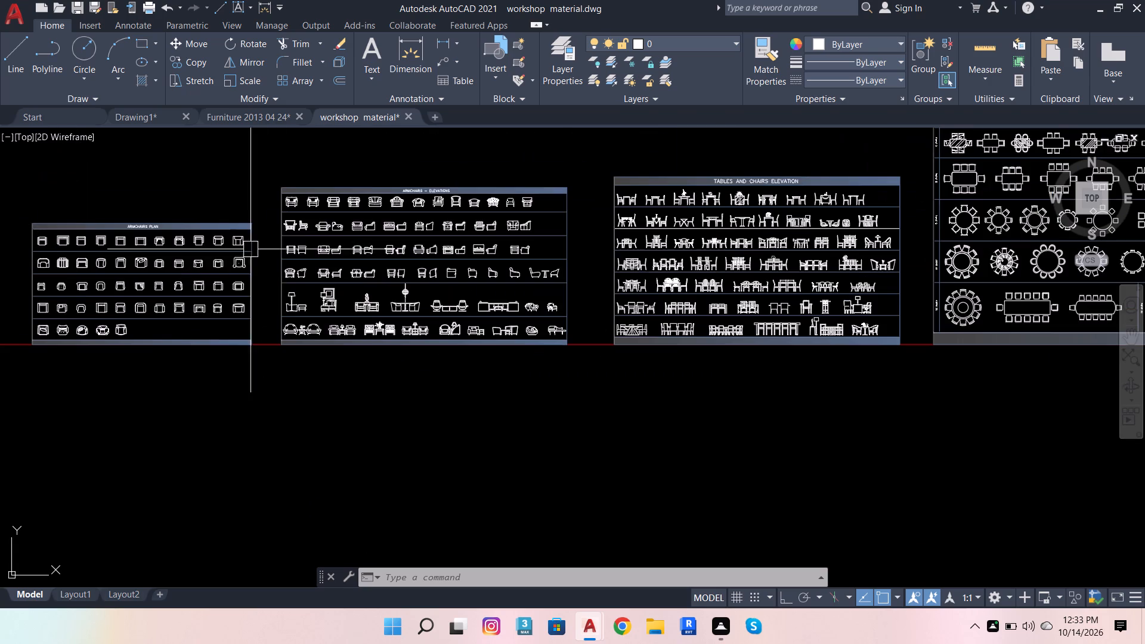
pyautogui.scroll(-2, 372, 252)
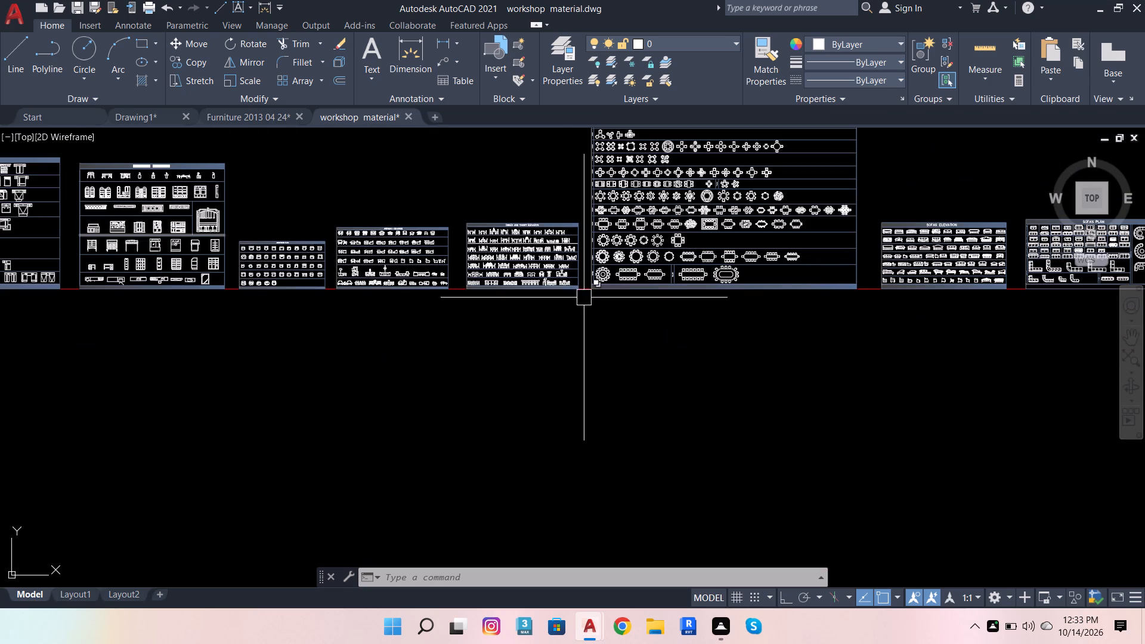
pyautogui.scroll(-1, 543, 329)
pyautogui.scroll(3, 748, 258)
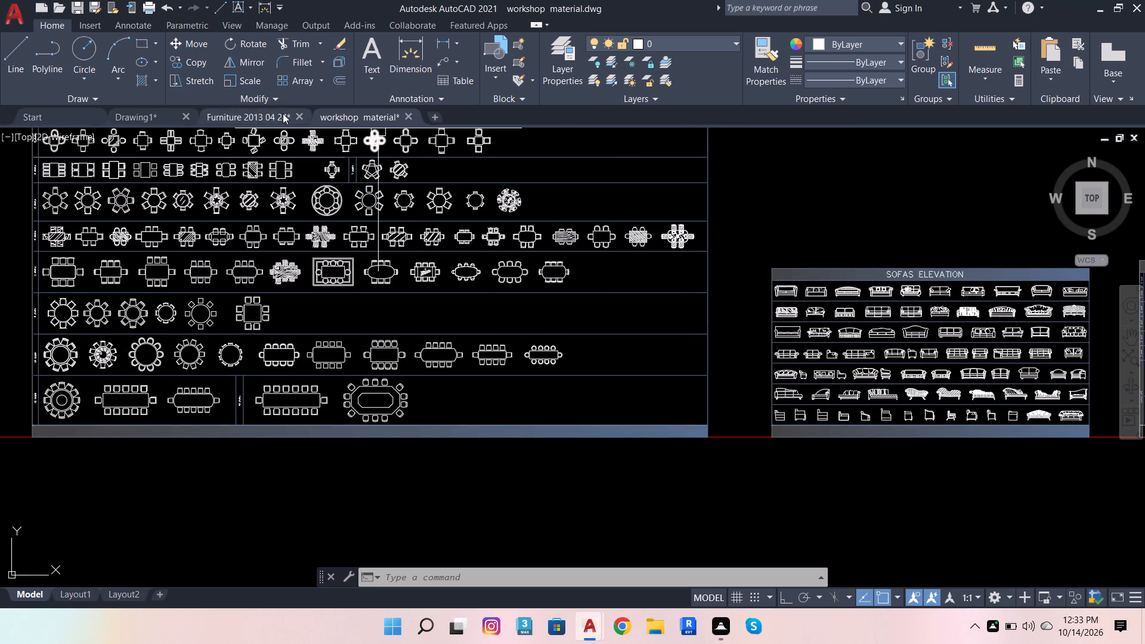
pyautogui.click(167, 114)
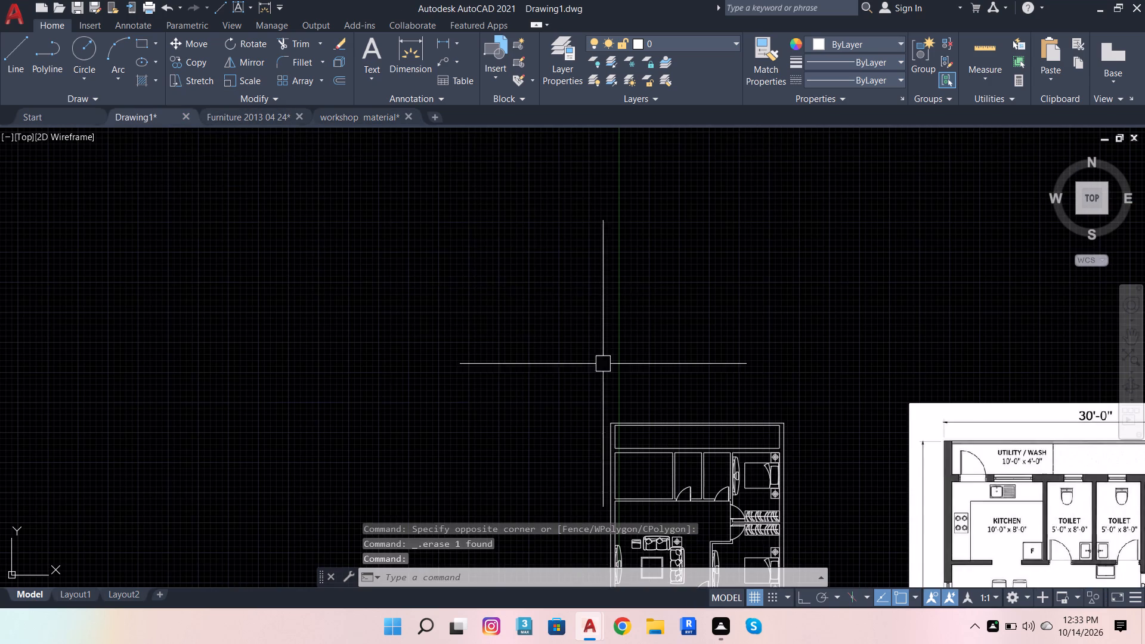
pyautogui.scroll(-2, 598, 331)
pyautogui.scroll(2, 814, 492)
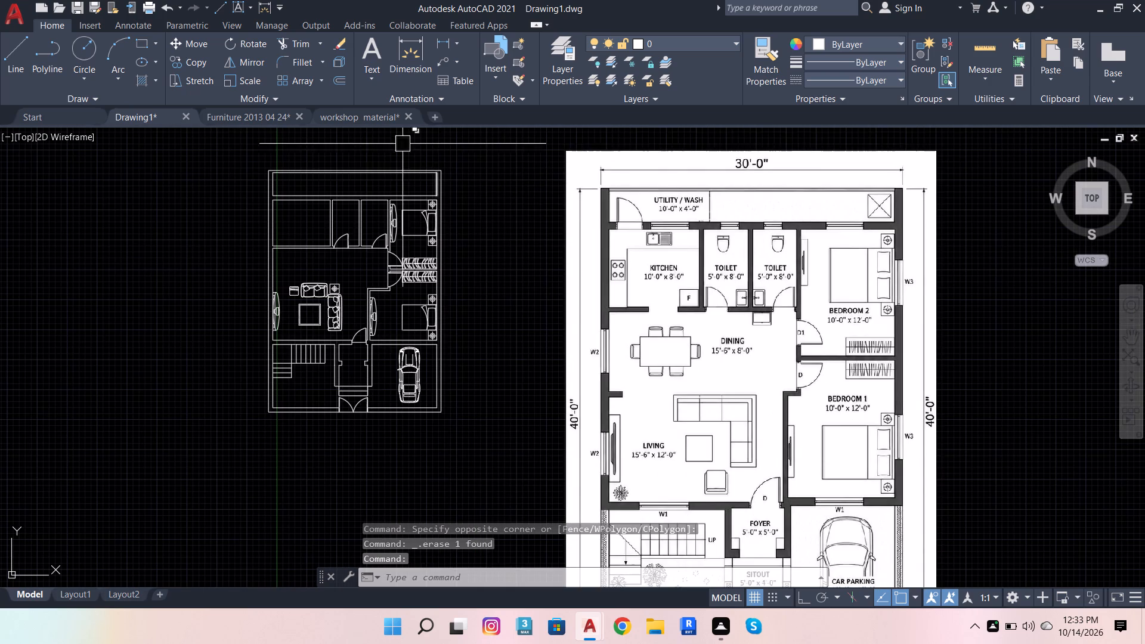
# Copy the rectangular six-chair dining table with rounded corners from the workshop material drawing into Drawing1, in empty space beside the reference image.
pyautogui.click(351, 116)
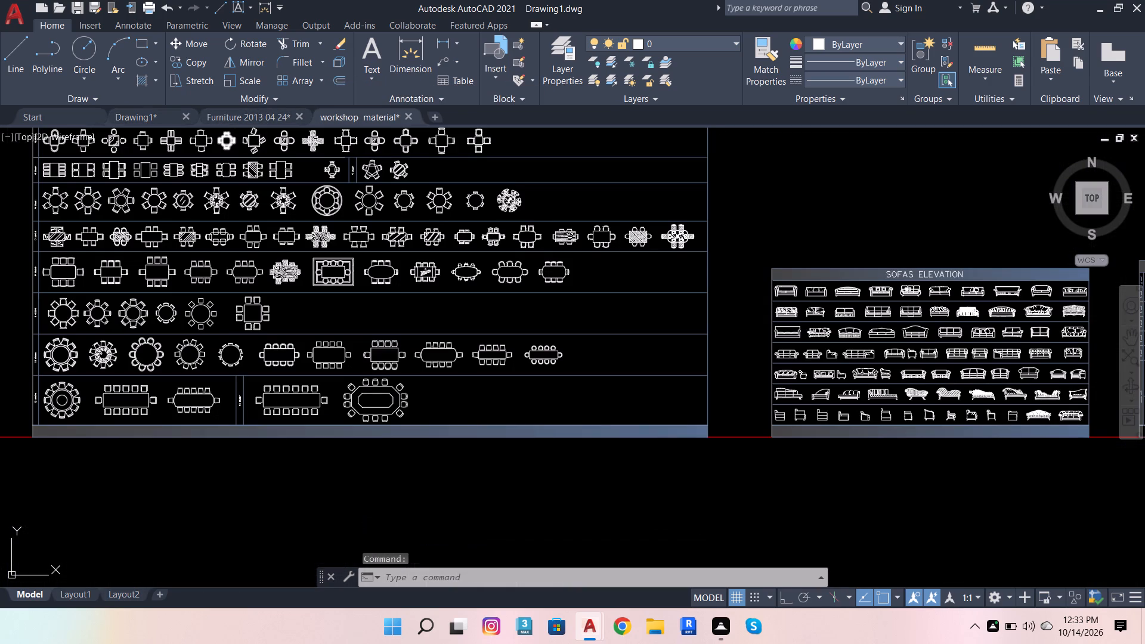
pyautogui.scroll(4, 433, 231)
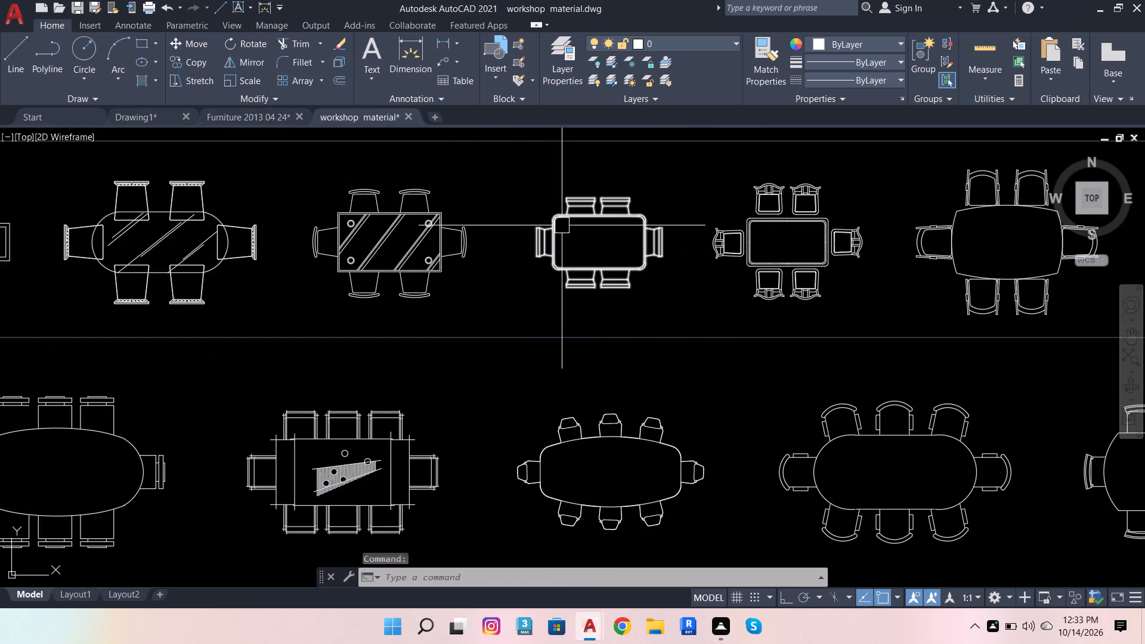
pyautogui.click(565, 225)
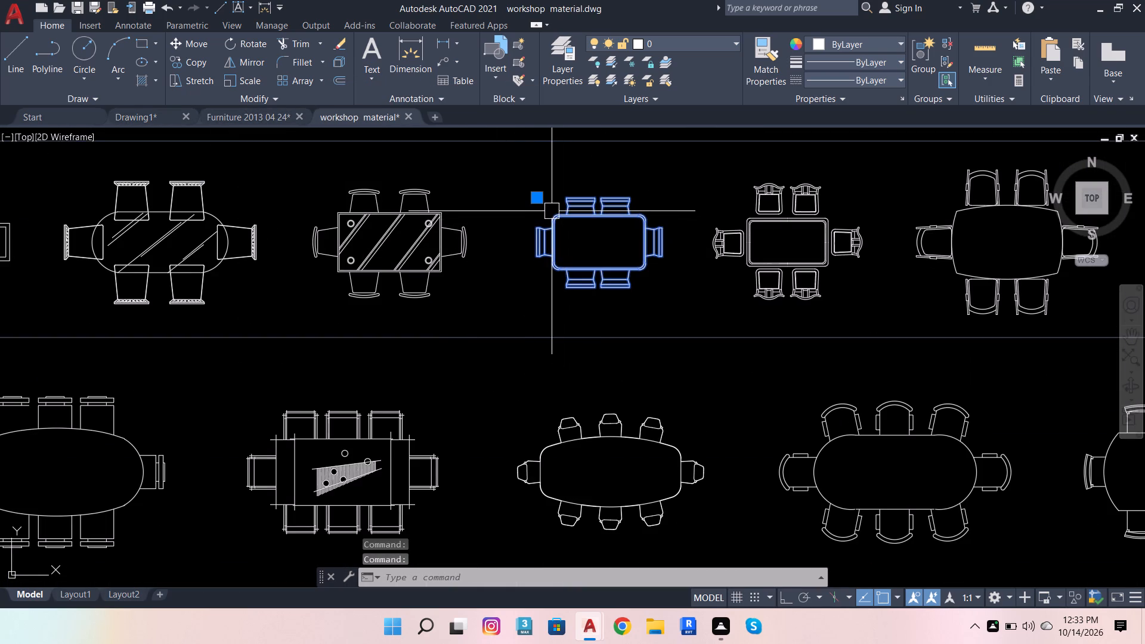
pyautogui.hotkey('ctrl', 'c')
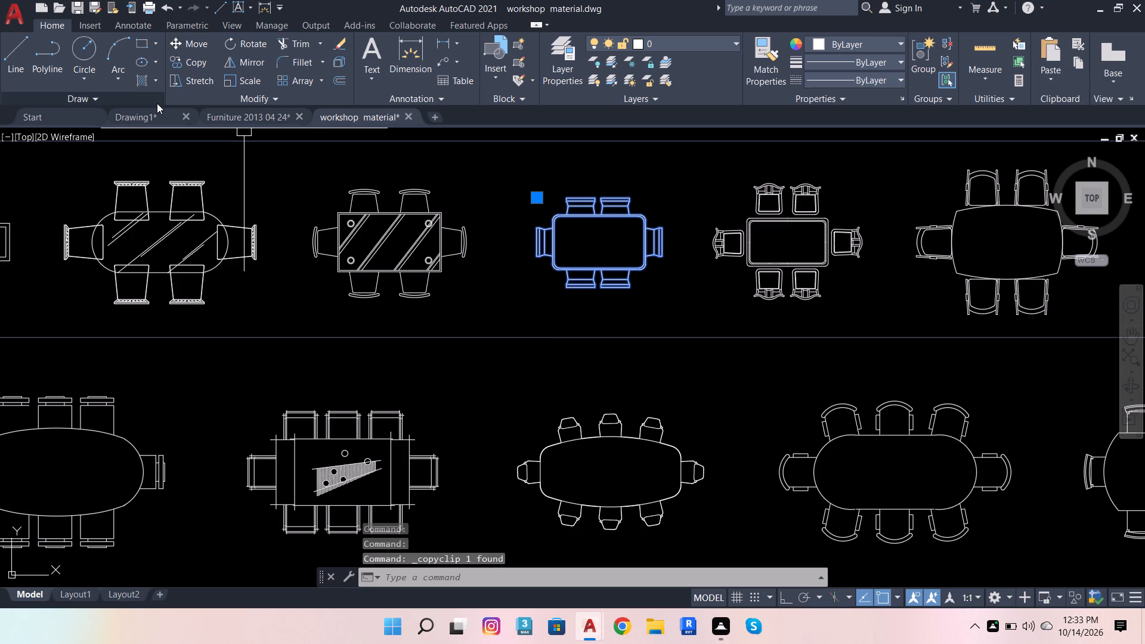
pyautogui.click(161, 111)
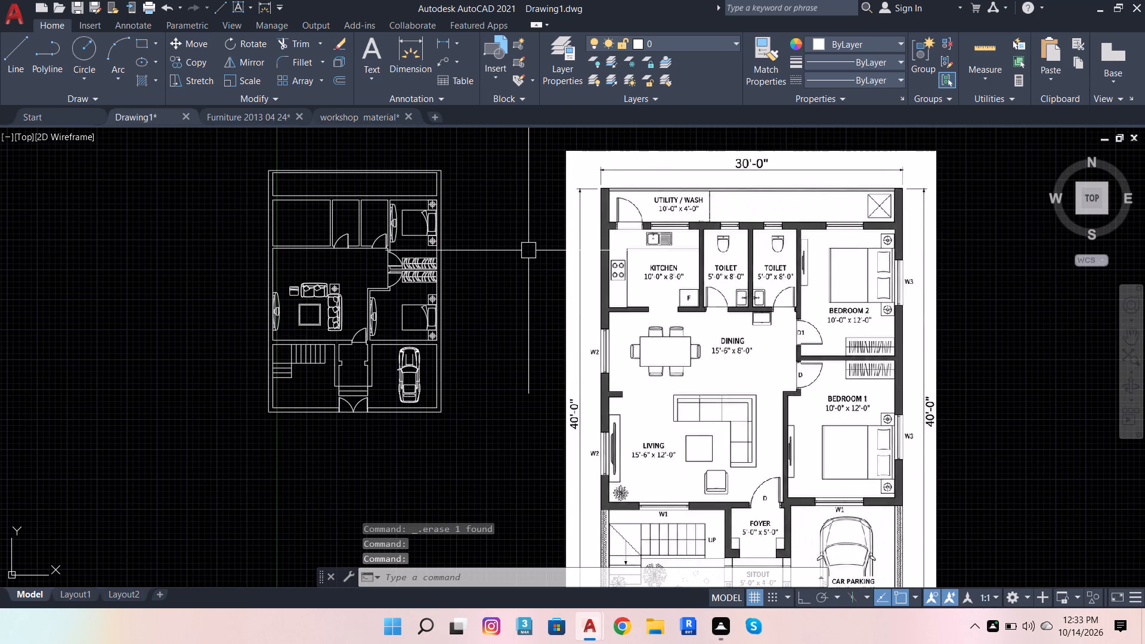
pyautogui.hotkey('ctrl', 'v')
pyautogui.scroll(-4, 541, 347)
pyautogui.click(667, 311)
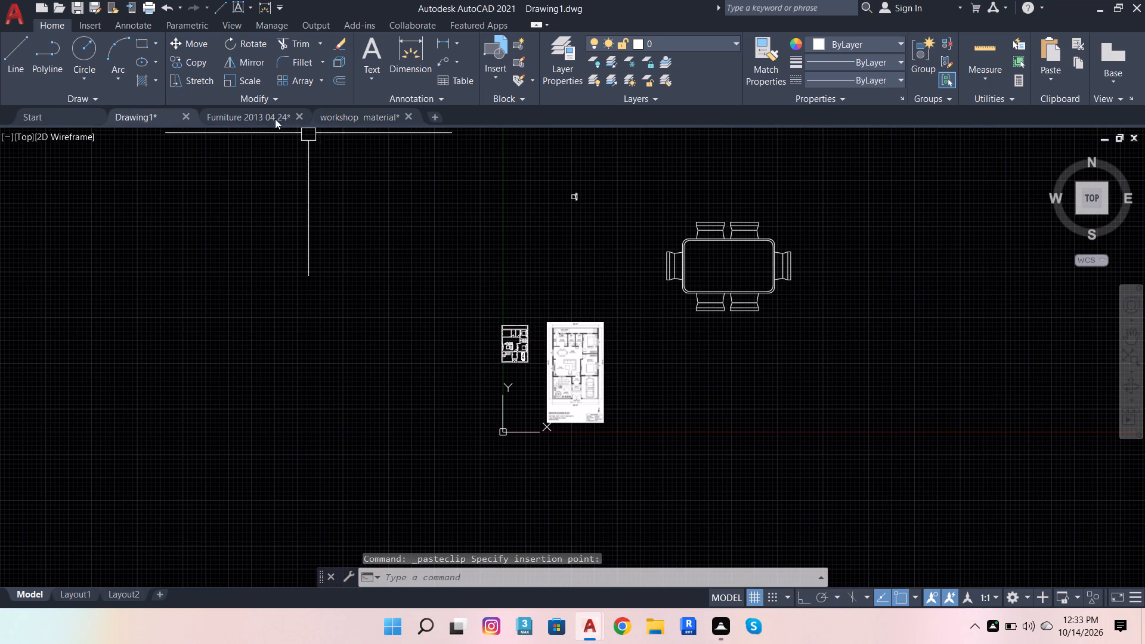
# Search the workshop material library's sheets for kitchen fixtures such as cooktops and sinks.
pyautogui.click(324, 119)
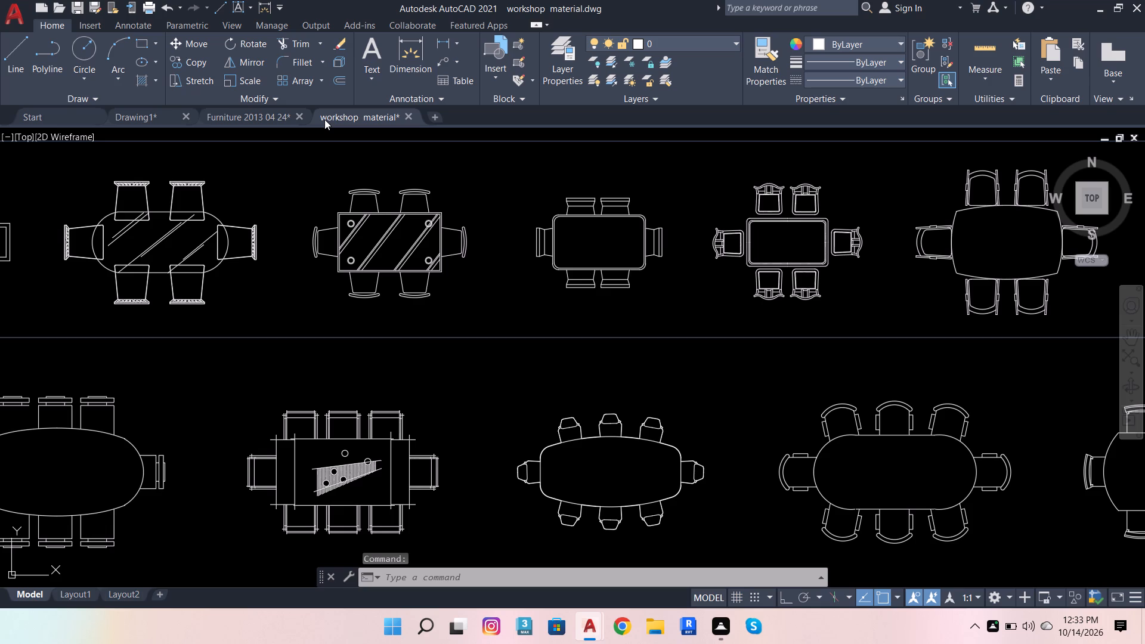
pyautogui.scroll(-3, 541, 245)
pyautogui.scroll(-2, 560, 311)
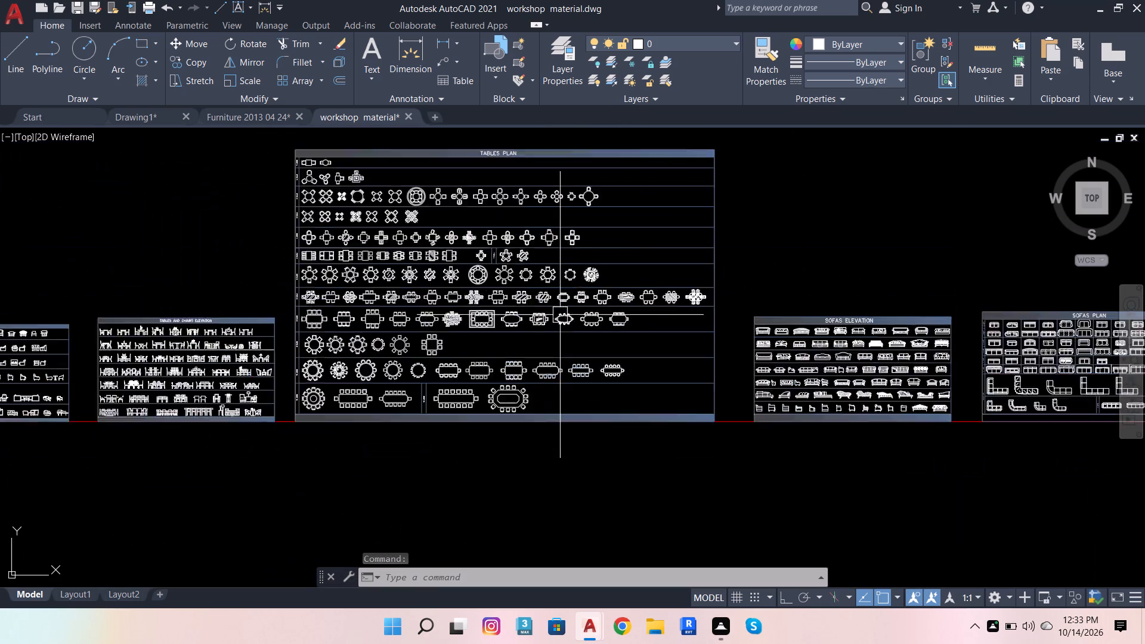
pyautogui.scroll(-1, 560, 315)
pyautogui.scroll(-1, 726, 214)
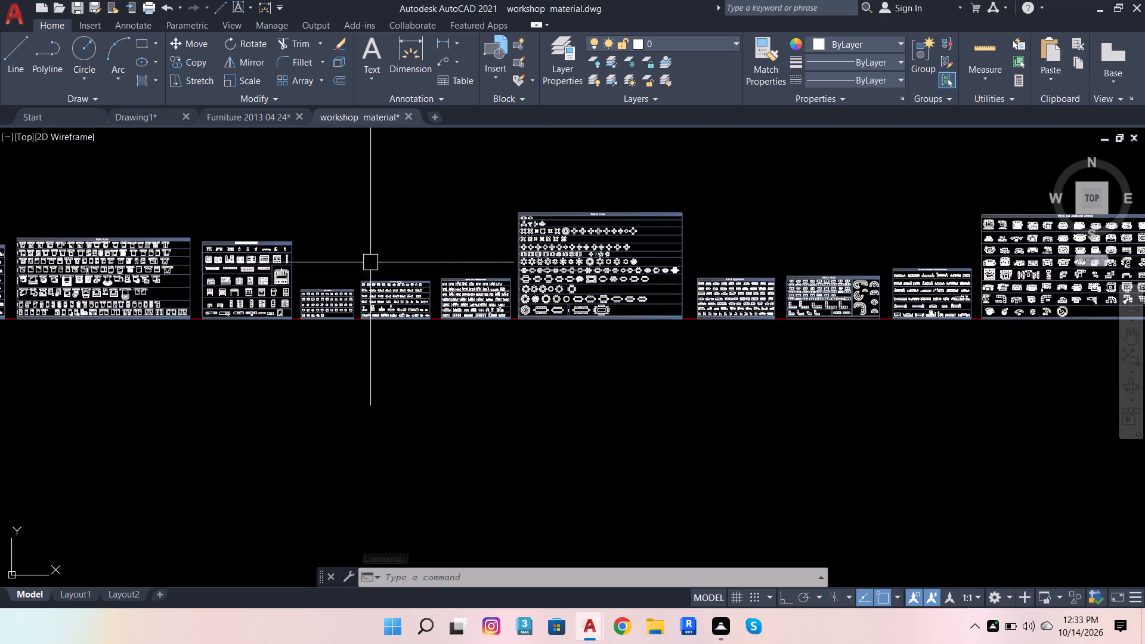
pyautogui.scroll(1, 238, 282)
pyautogui.scroll(-2, 616, 258)
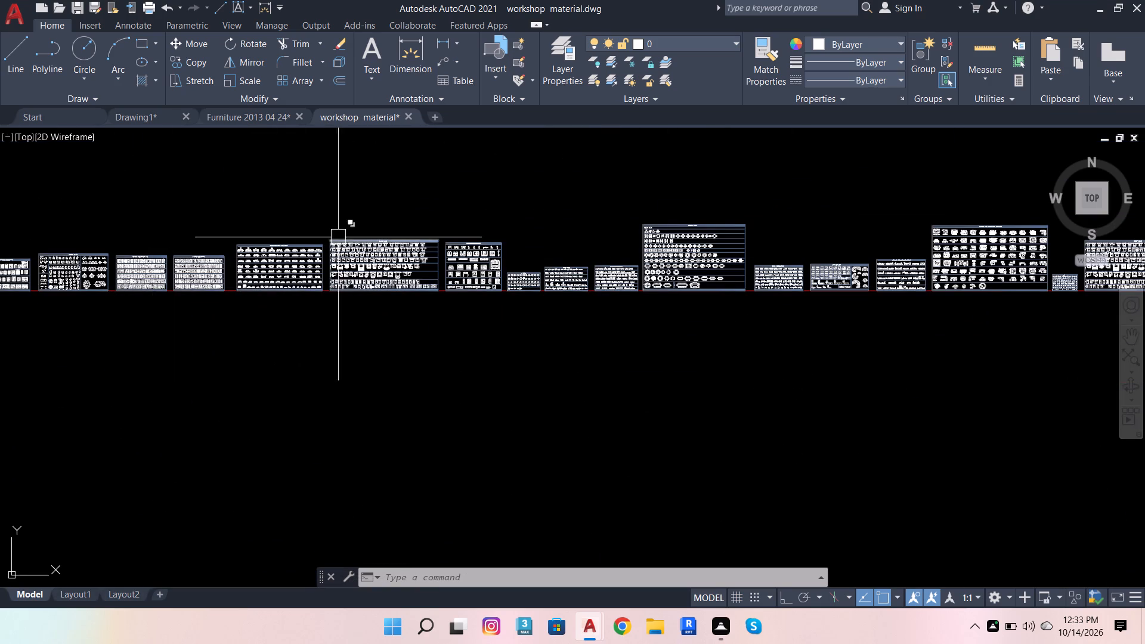
pyautogui.scroll(-2, 295, 248)
pyautogui.scroll(2, 0, 273)
pyautogui.scroll(2, 232, 229)
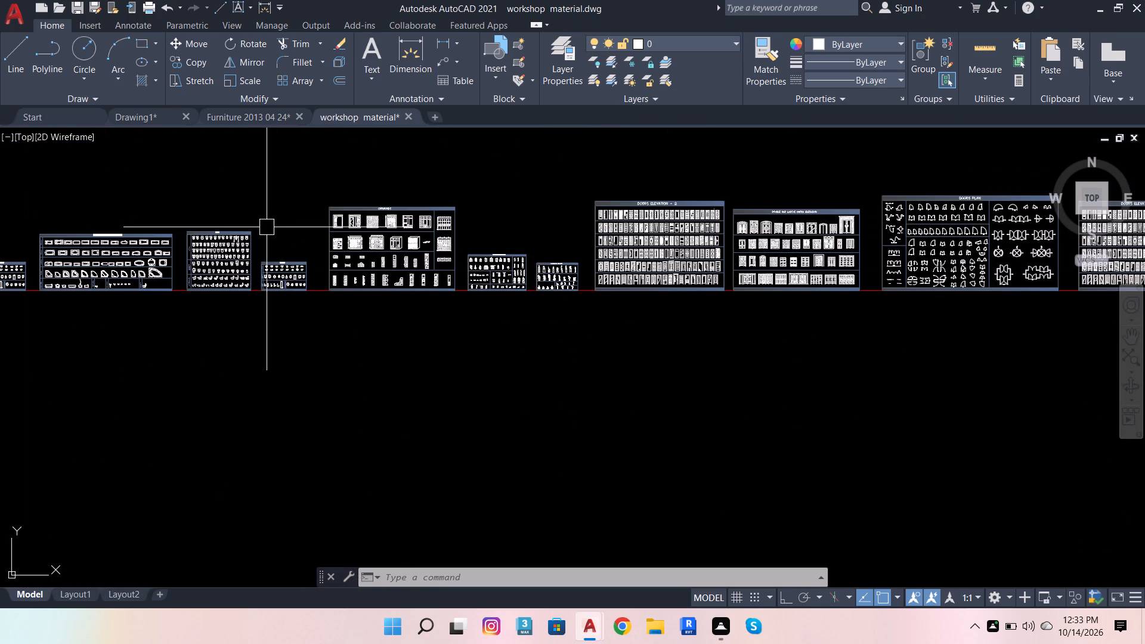
pyautogui.scroll(-2, 552, 269)
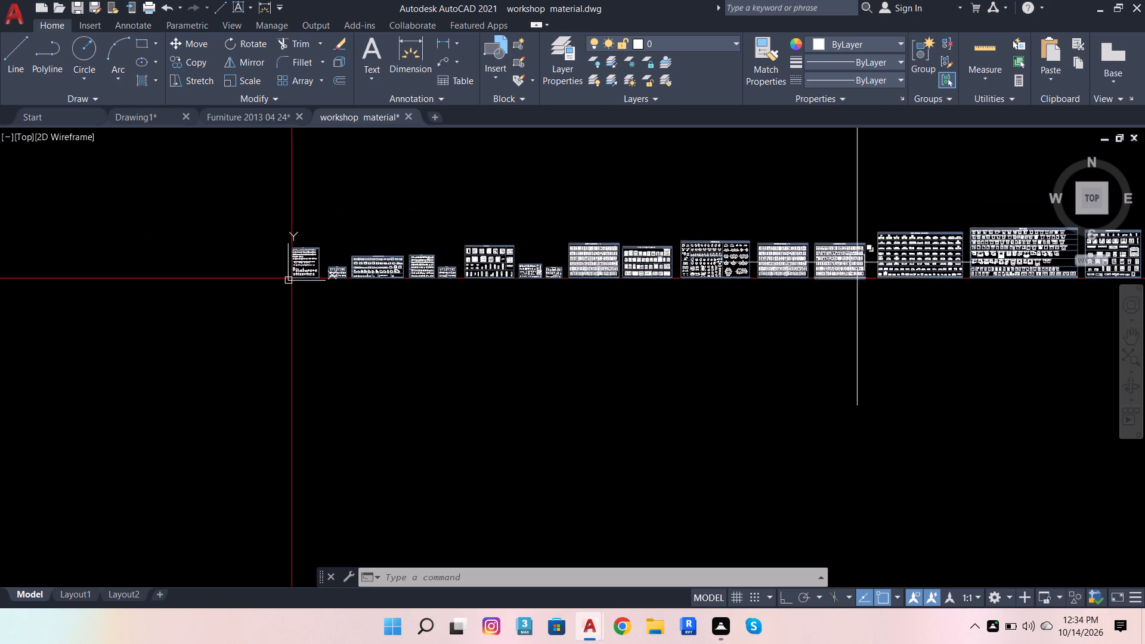
pyautogui.scroll(2, 860, 262)
pyautogui.scroll(-2, 524, 283)
pyautogui.scroll(4, 1019, 283)
pyautogui.scroll(-4, 580, 282)
pyautogui.scroll(4, 945, 281)
pyautogui.scroll(-3, 589, 270)
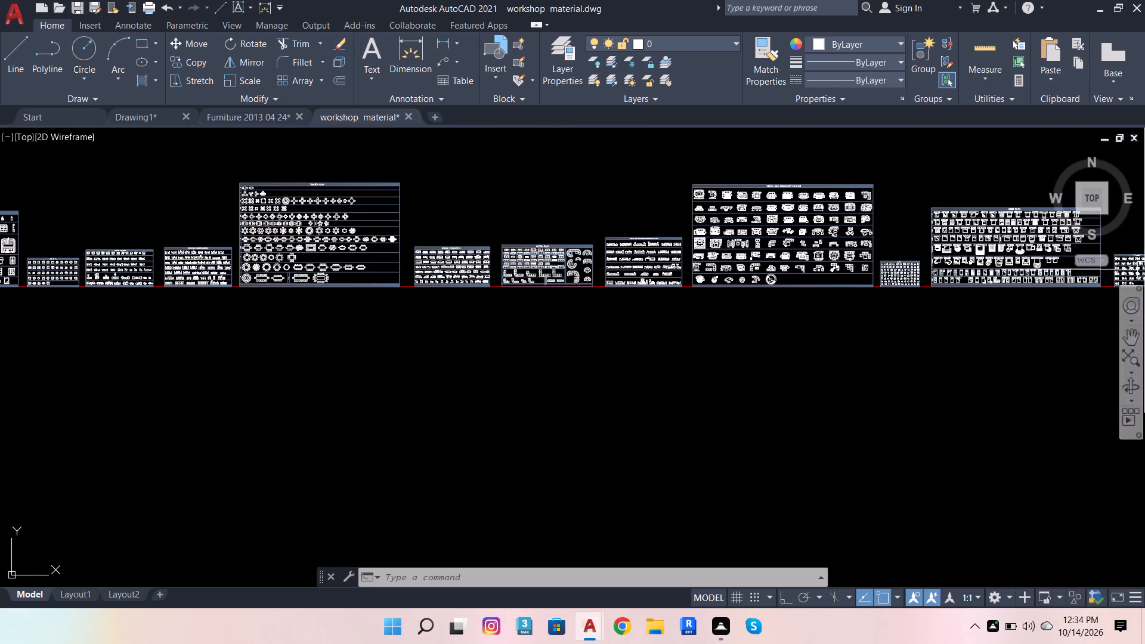
pyautogui.scroll(4, 900, 266)
pyautogui.scroll(-5, 587, 264)
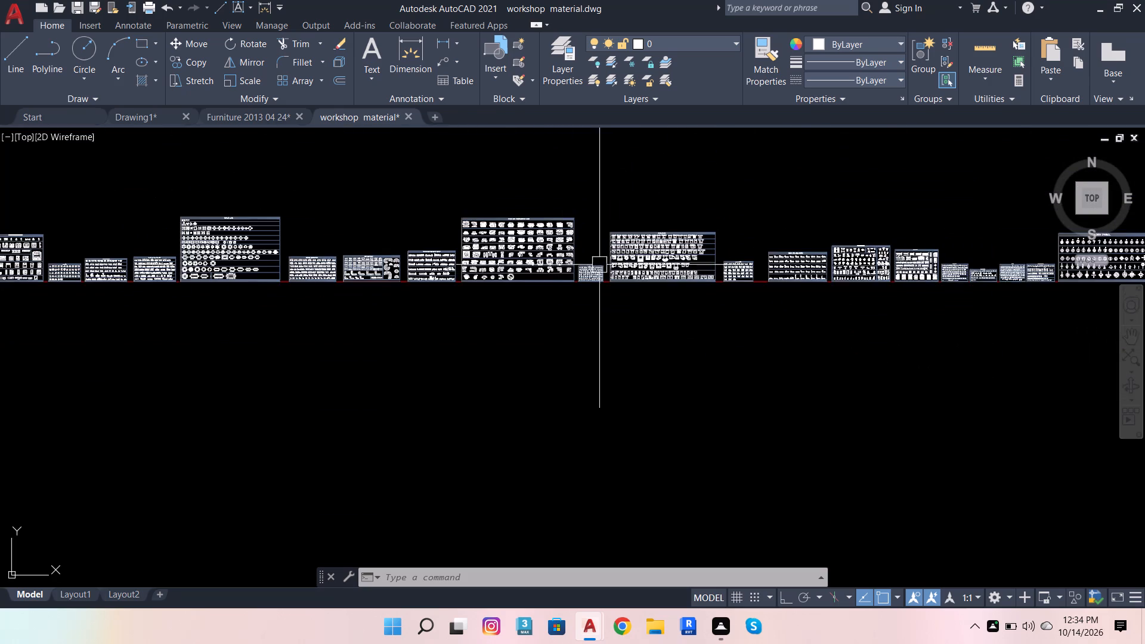
pyautogui.scroll(4, 888, 261)
pyautogui.scroll(-3, 658, 268)
pyautogui.scroll(2, 885, 270)
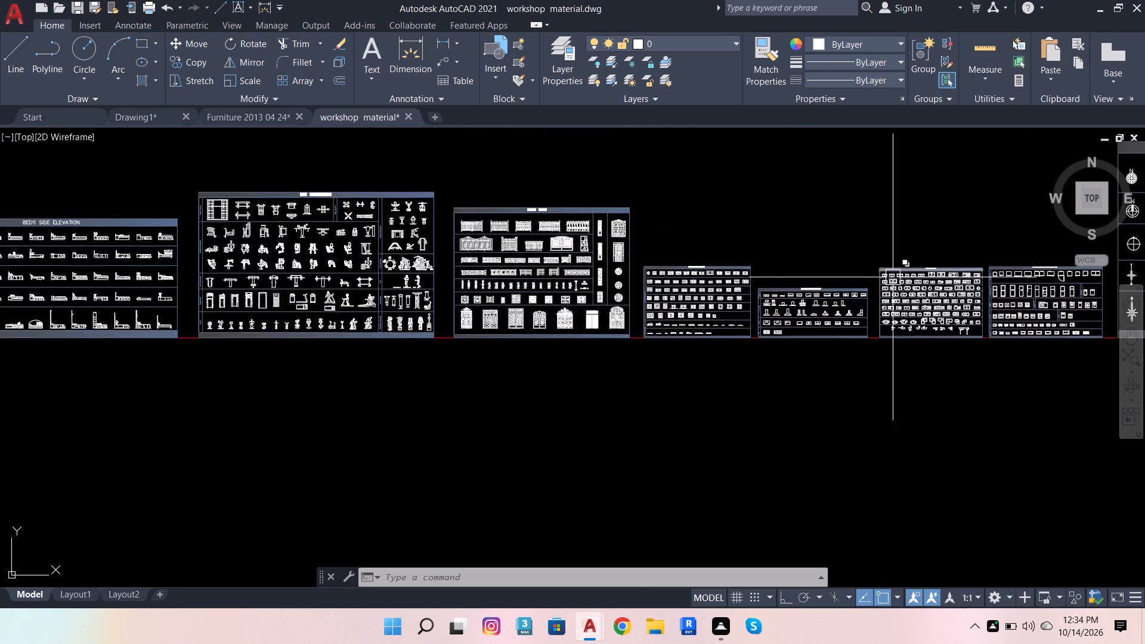
pyautogui.scroll(2, 893, 278)
pyautogui.scroll(-1, 639, 286)
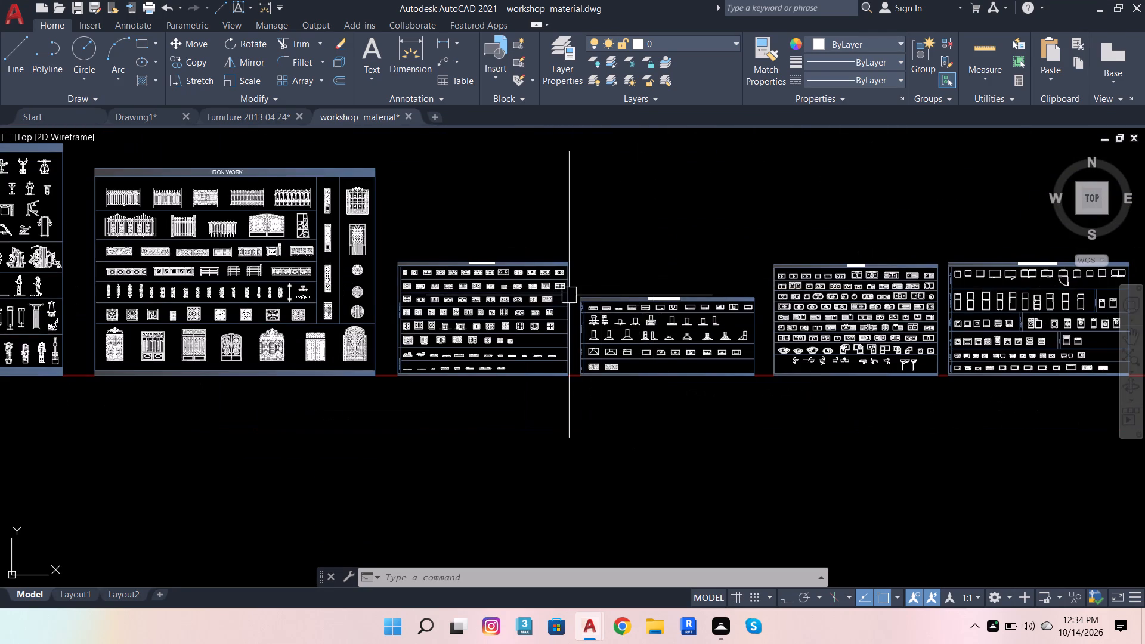
# Copy the rectangular four-burner cooktop with a slatted centre from the workshop material drawing into Drawing1, placing it beside the dining table.
pyautogui.scroll(3, 567, 295)
pyautogui.scroll(-1, 563, 243)
pyautogui.scroll(3, 413, 315)
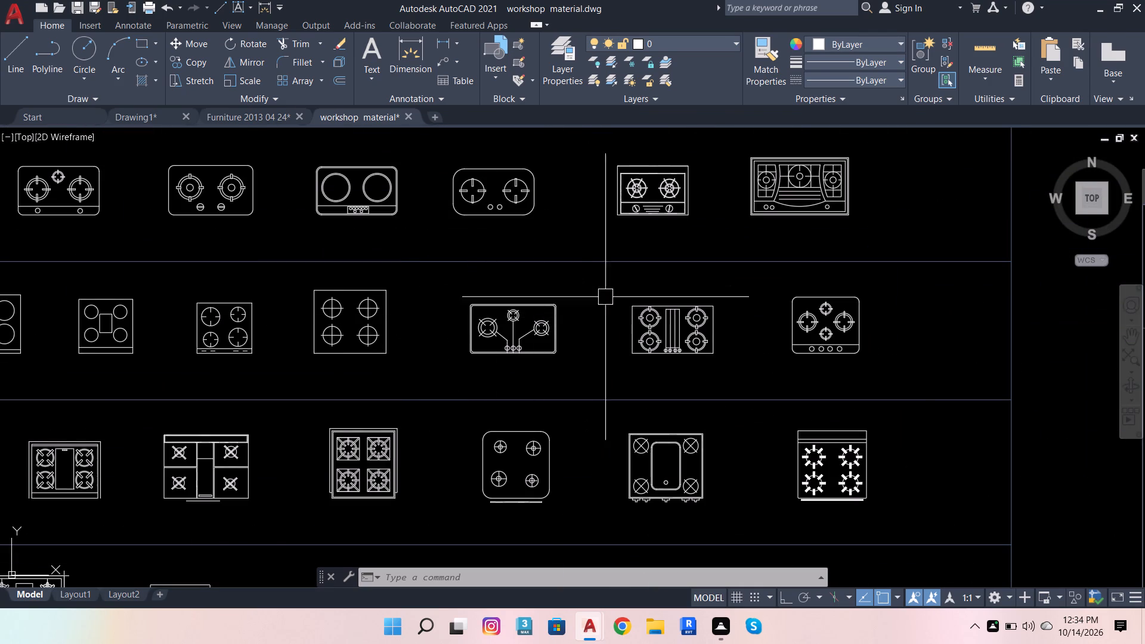
pyautogui.click(646, 345)
pyautogui.hotkey('ctrl', 'c')
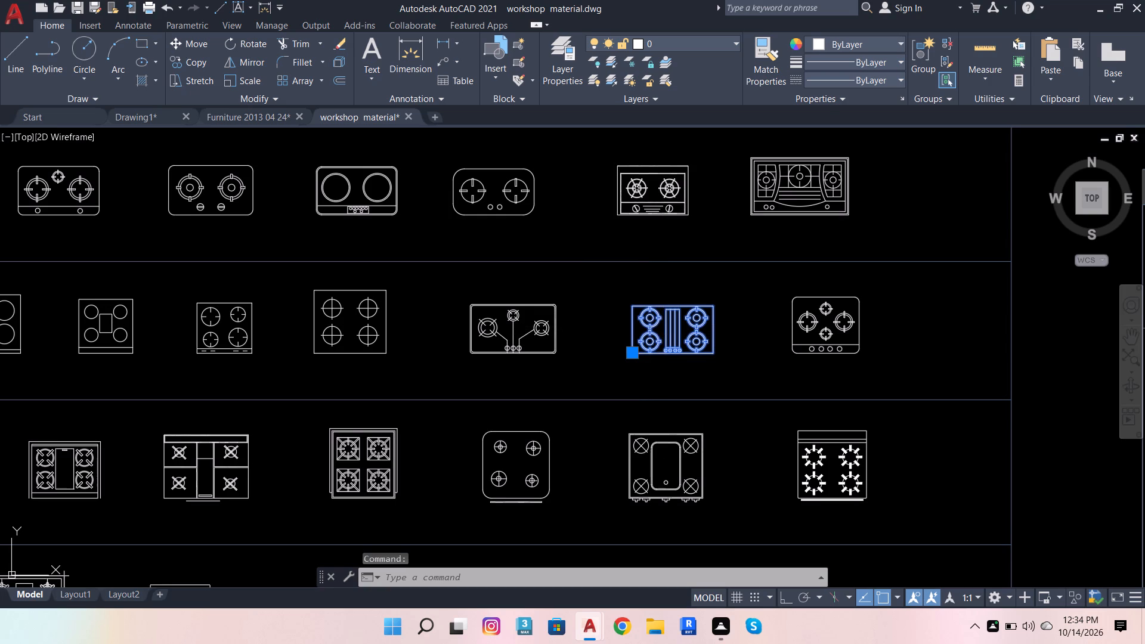
pyautogui.click(144, 118)
pyautogui.scroll(-3, 268, 268)
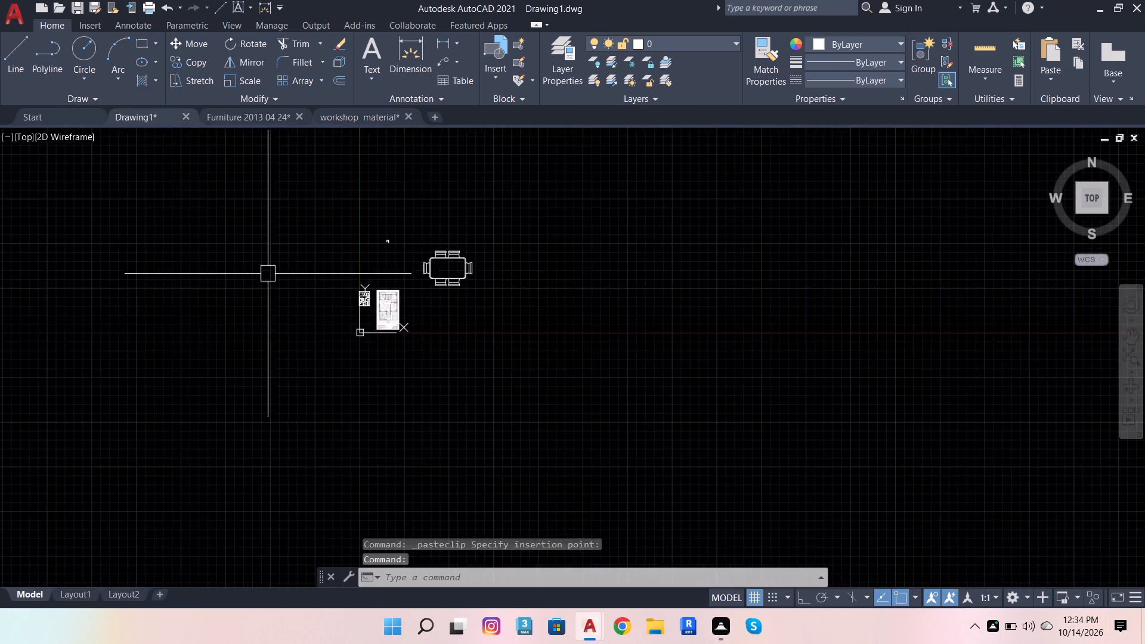
pyautogui.scroll(2, 410, 261)
pyautogui.hotkey('ctrl', 'v')
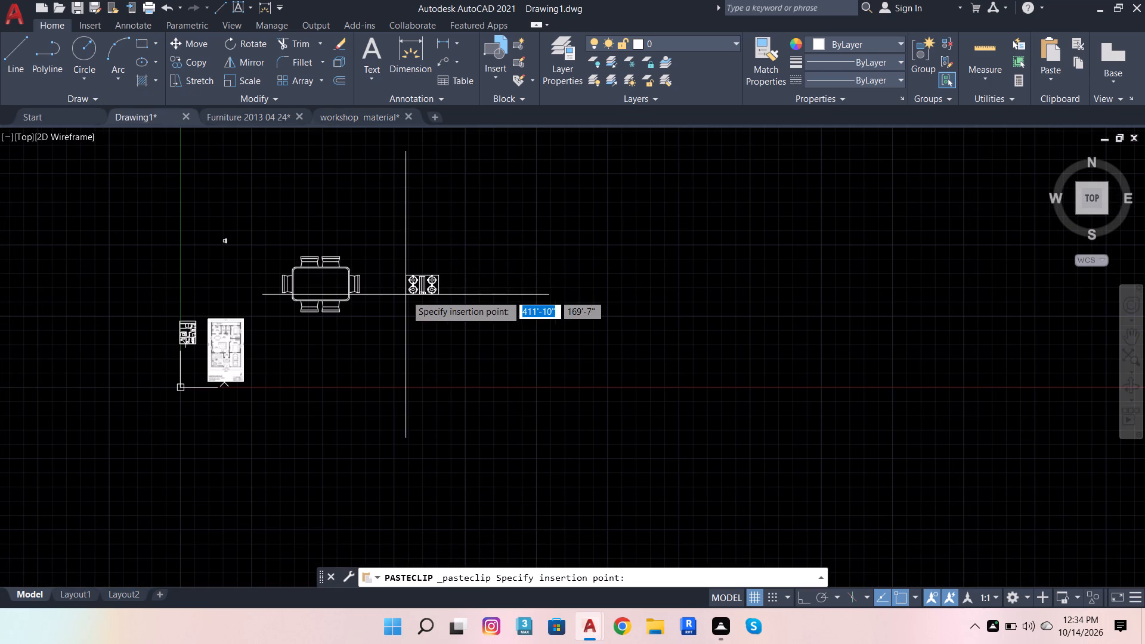
pyautogui.click(400, 307)
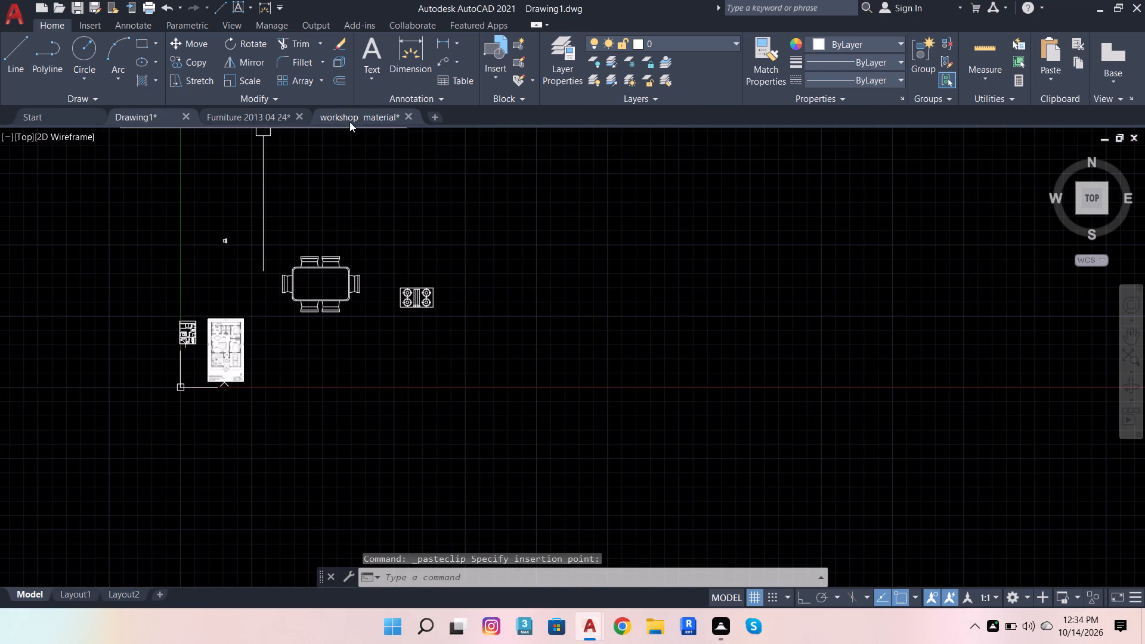
# Copy the single-bowl kitchen sink with a ribbed drainboard left of the bowl from the workshop material drawing into Drawing1, just above the cooktop.
pyautogui.click(349, 122)
pyautogui.scroll(-4, 583, 318)
pyautogui.scroll(-3, 712, 239)
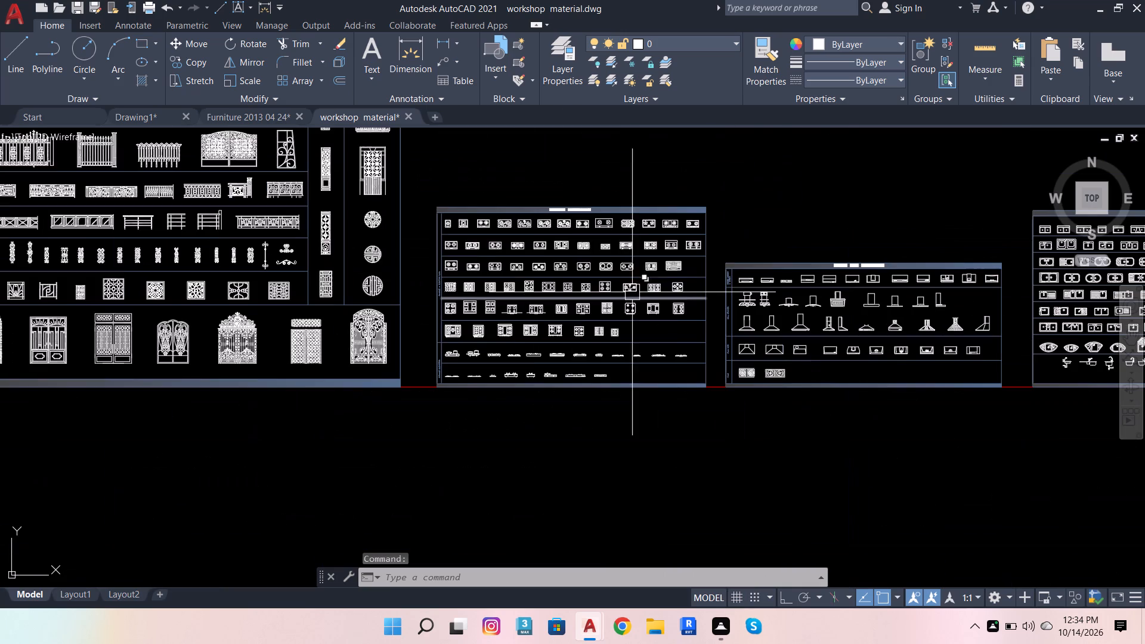
pyautogui.scroll(-1, 431, 280)
pyautogui.scroll(3, 951, 244)
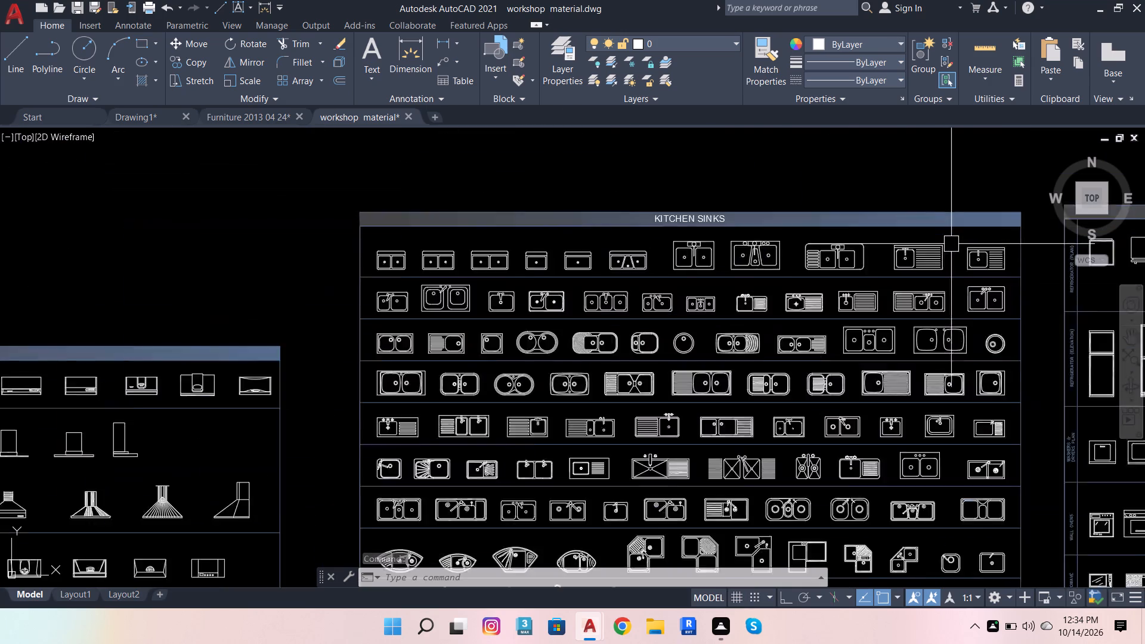
pyautogui.scroll(1, 951, 244)
pyautogui.scroll(-1, 760, 216)
pyautogui.scroll(3, 869, 388)
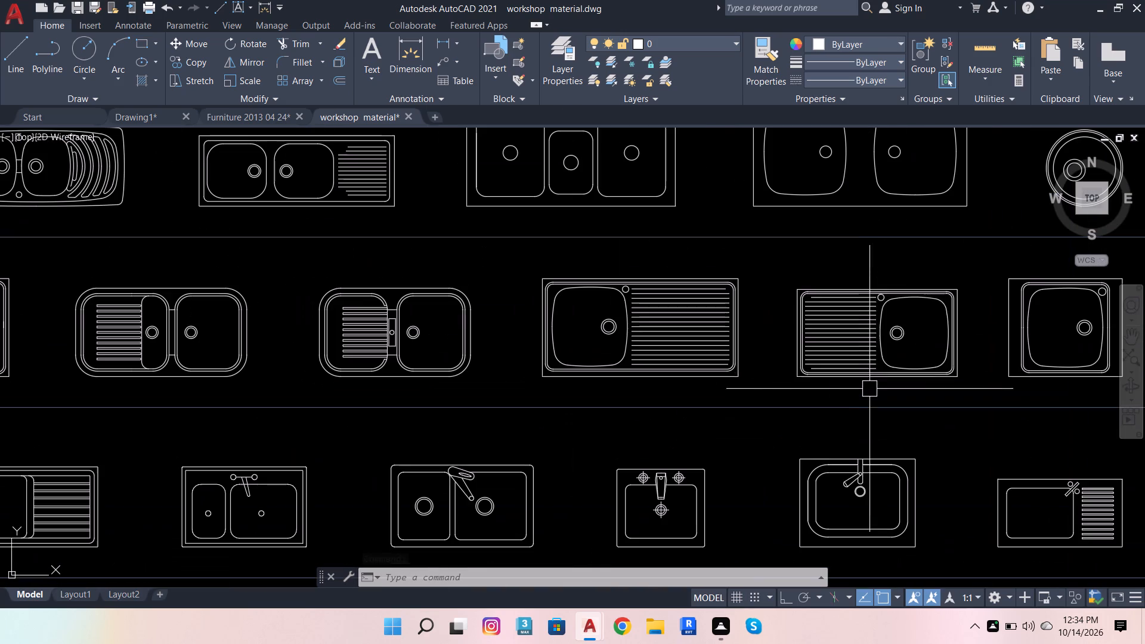
pyautogui.click(837, 355)
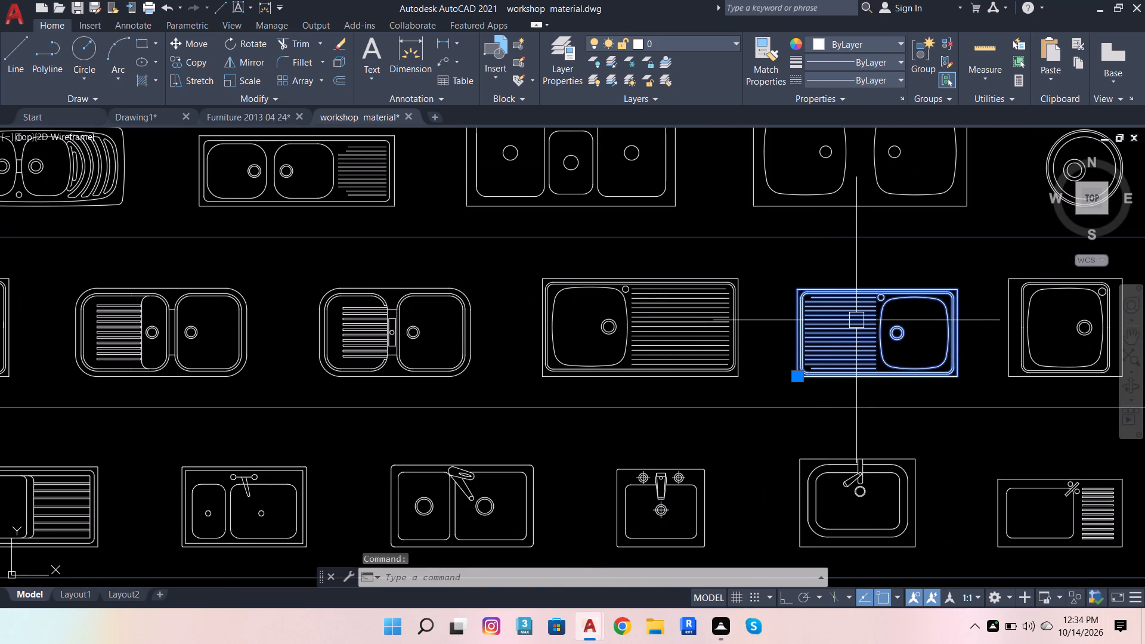
pyautogui.hotkey('ctrl', 'v')
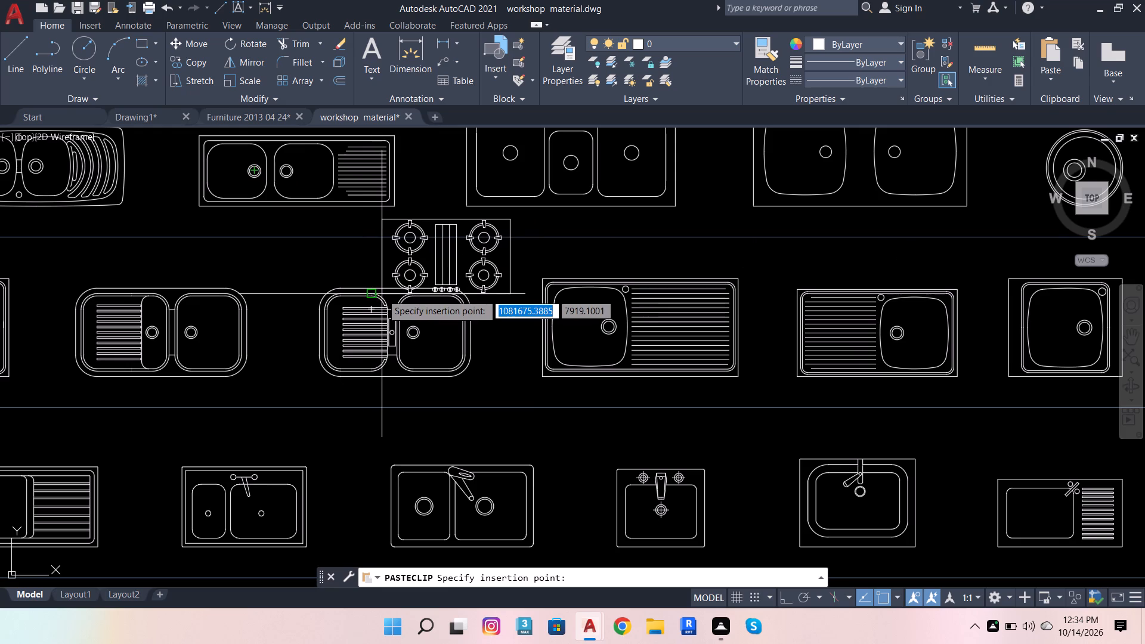
pyautogui.press('Escape')
pyautogui.click(841, 310)
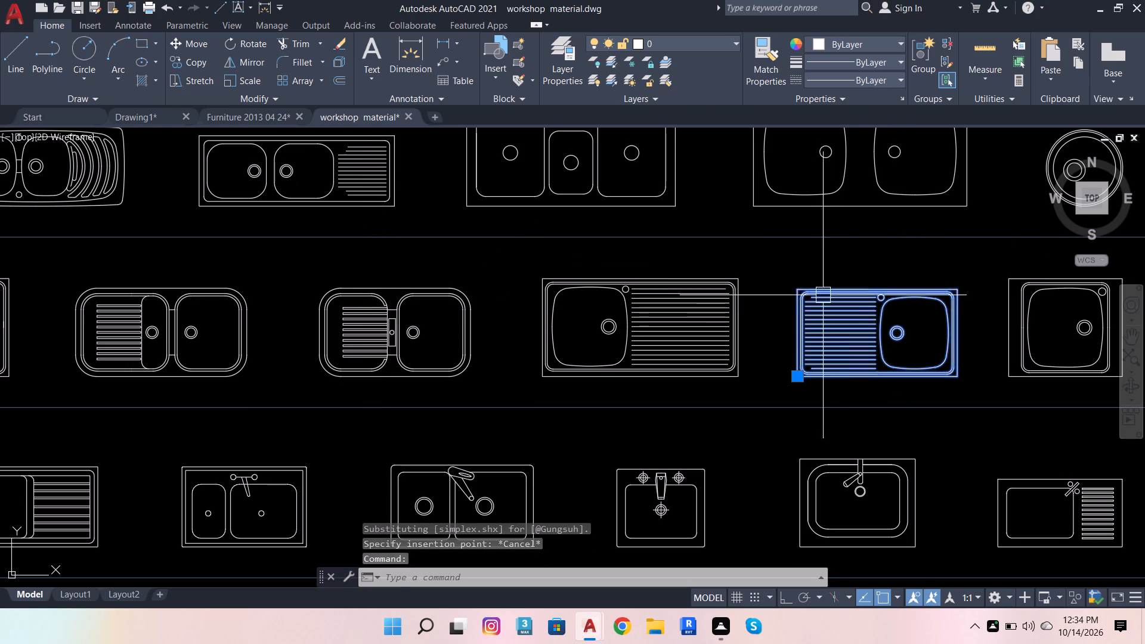
pyautogui.hotkey('ctrl', 'c')
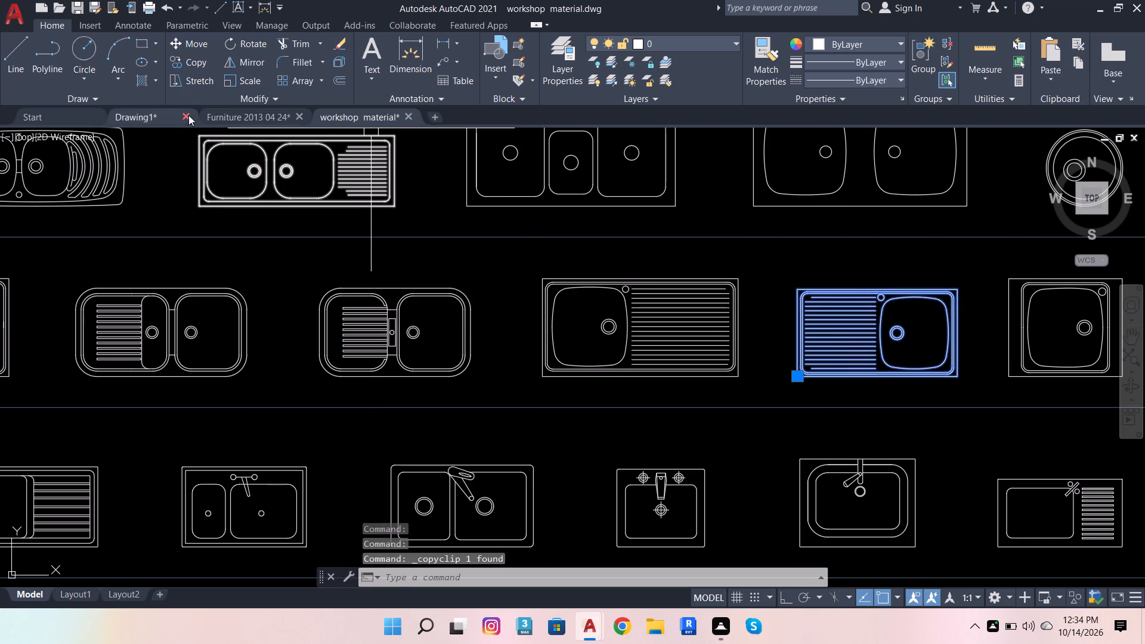
pyautogui.click(144, 114)
pyautogui.scroll(-2, 296, 225)
pyautogui.scroll(3, 338, 234)
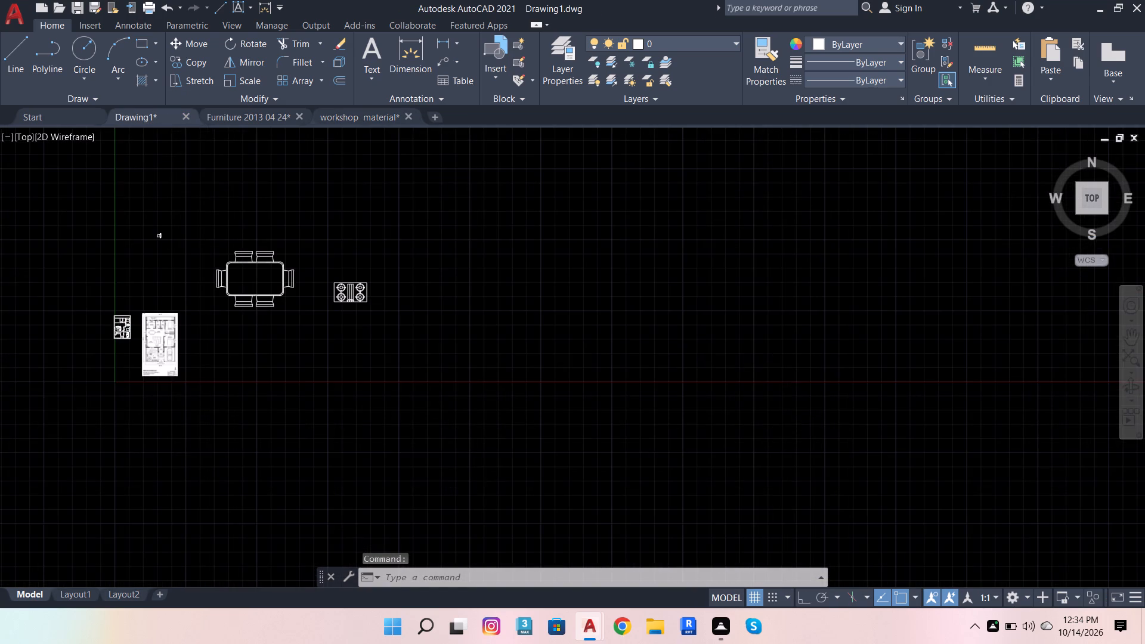
pyautogui.hotkey('ctrl', 'v')
pyautogui.click(295, 295)
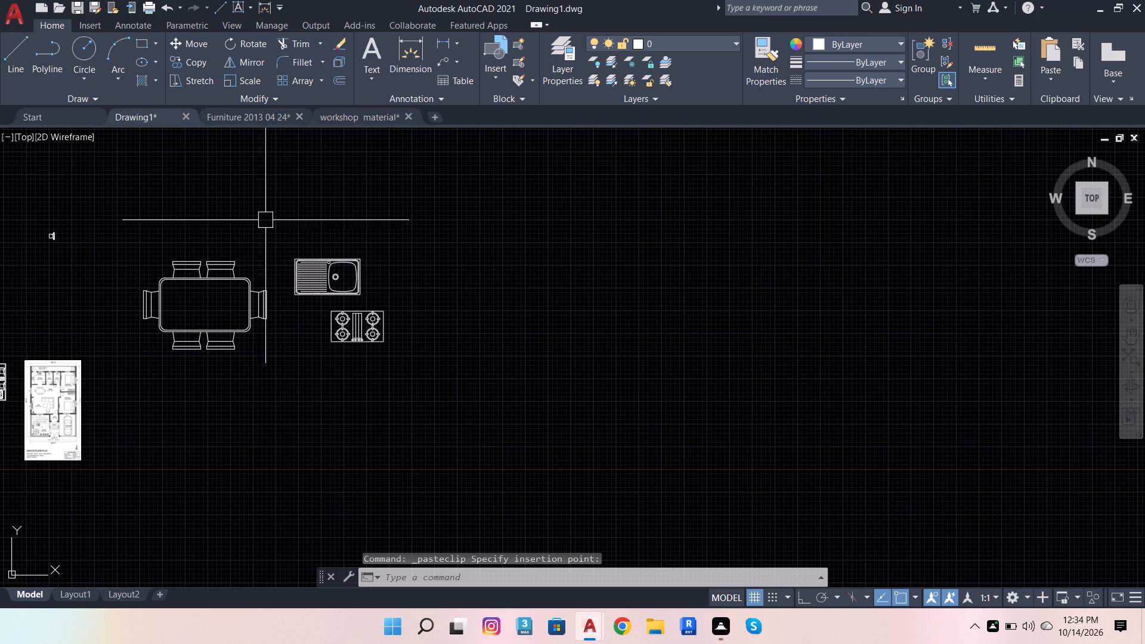
# Check the toilets in Drawing1's reference plan, and look through the workshop material library for the W.C. plan sheet.
pyautogui.scroll(3, 57, 415)
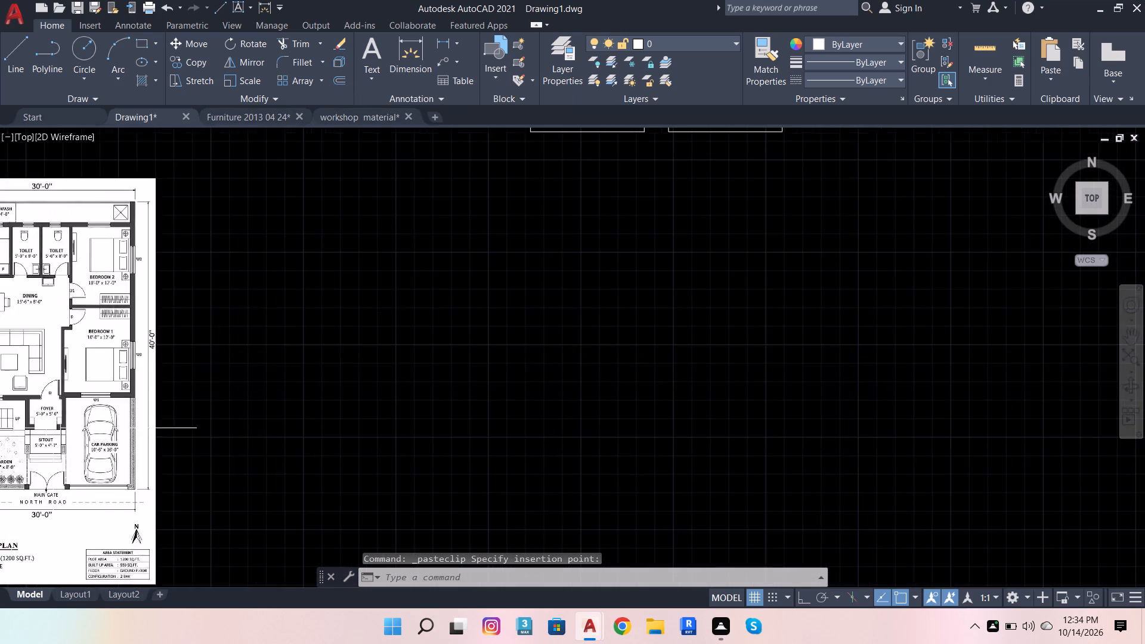
pyautogui.scroll(-2, 333, 351)
pyautogui.scroll(4, 249, 380)
pyautogui.scroll(-2, 249, 380)
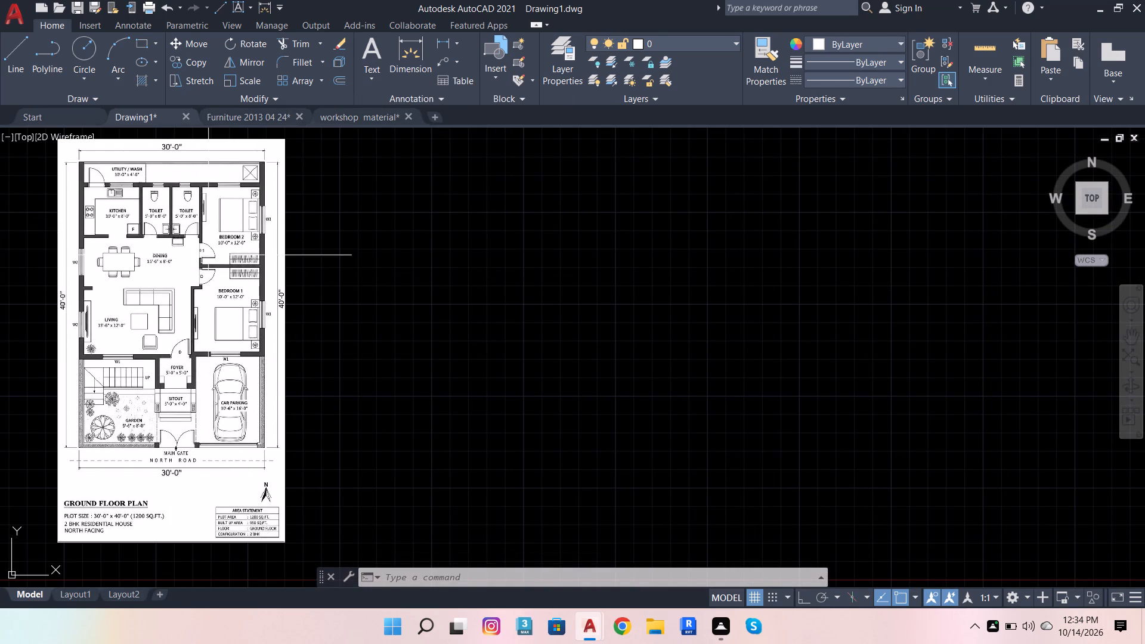
pyautogui.click(366, 107)
pyautogui.click(373, 119)
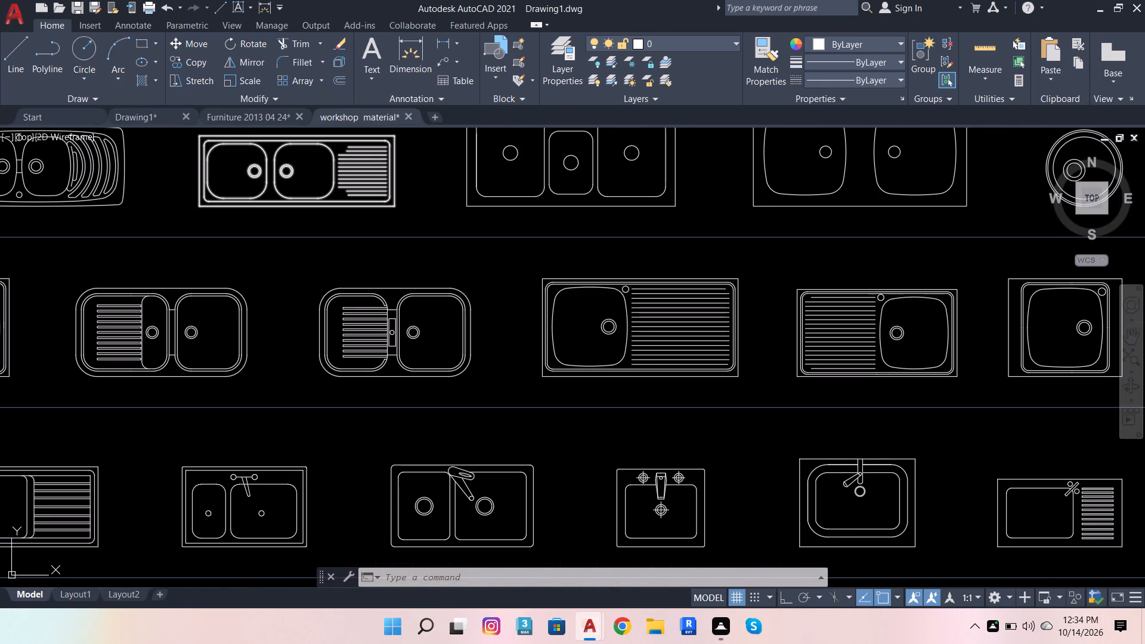
pyautogui.scroll(-3, 369, 197)
pyautogui.scroll(-2, 843, 338)
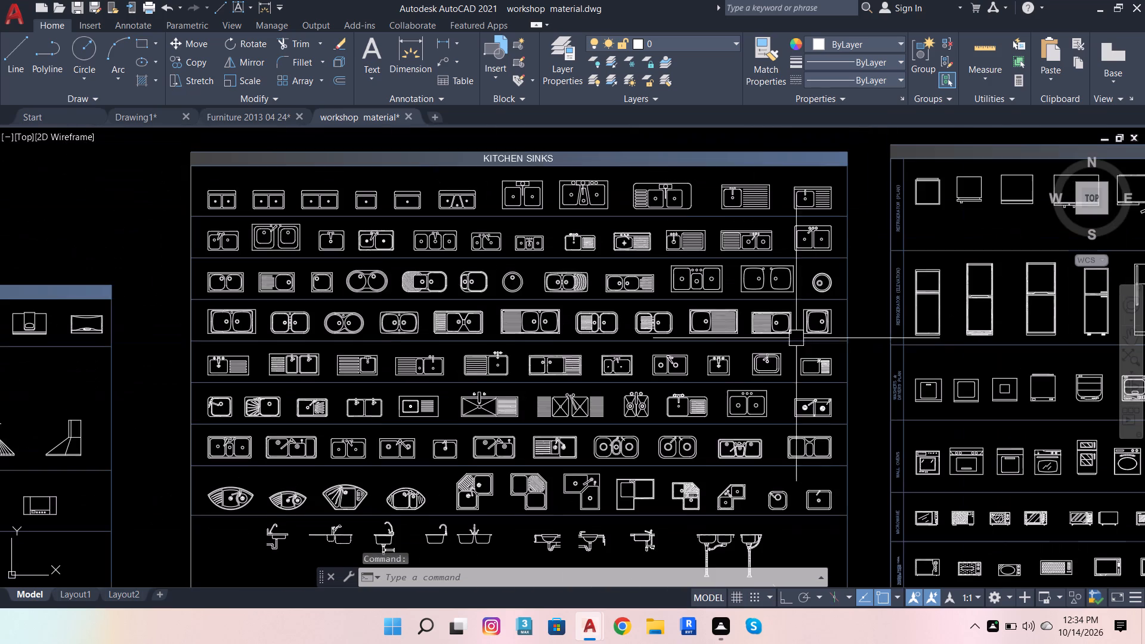
pyautogui.scroll(-3, 699, 356)
pyautogui.scroll(-3, 883, 335)
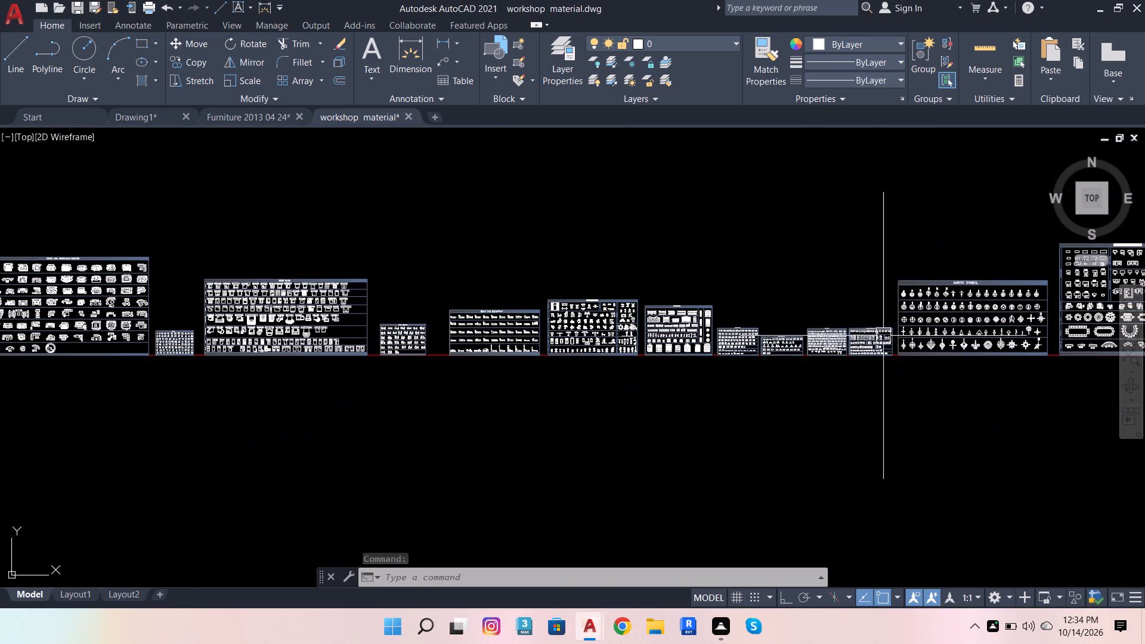
pyautogui.scroll(-3, 865, 297)
pyautogui.scroll(5, 151, 314)
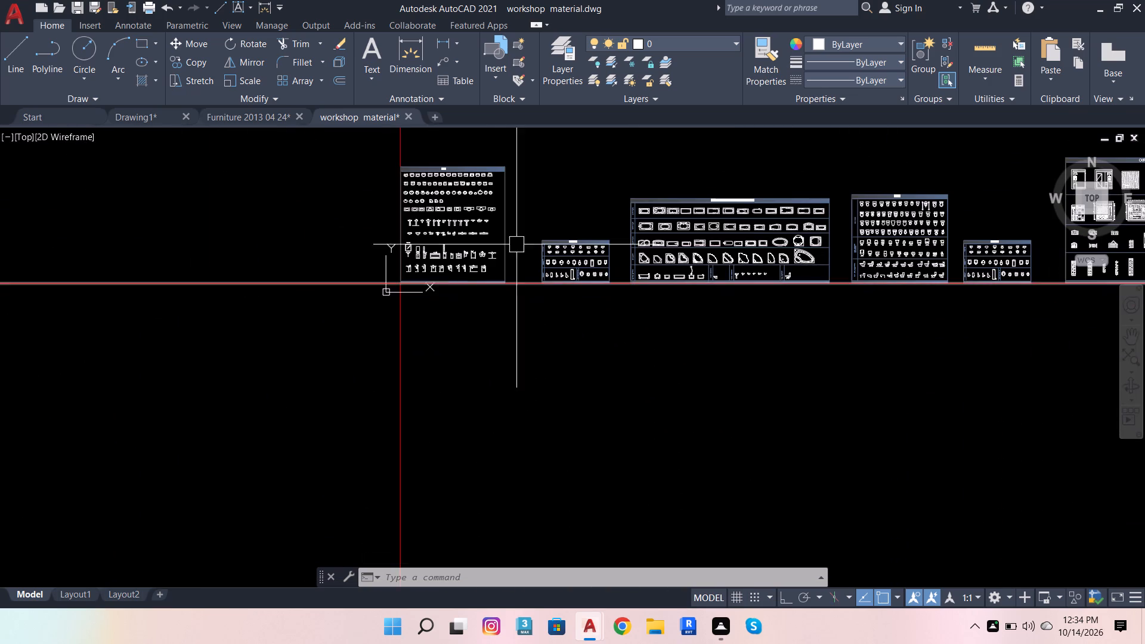
pyautogui.scroll(1, 800, 207)
pyautogui.scroll(-2, 636, 225)
pyautogui.scroll(5, 814, 224)
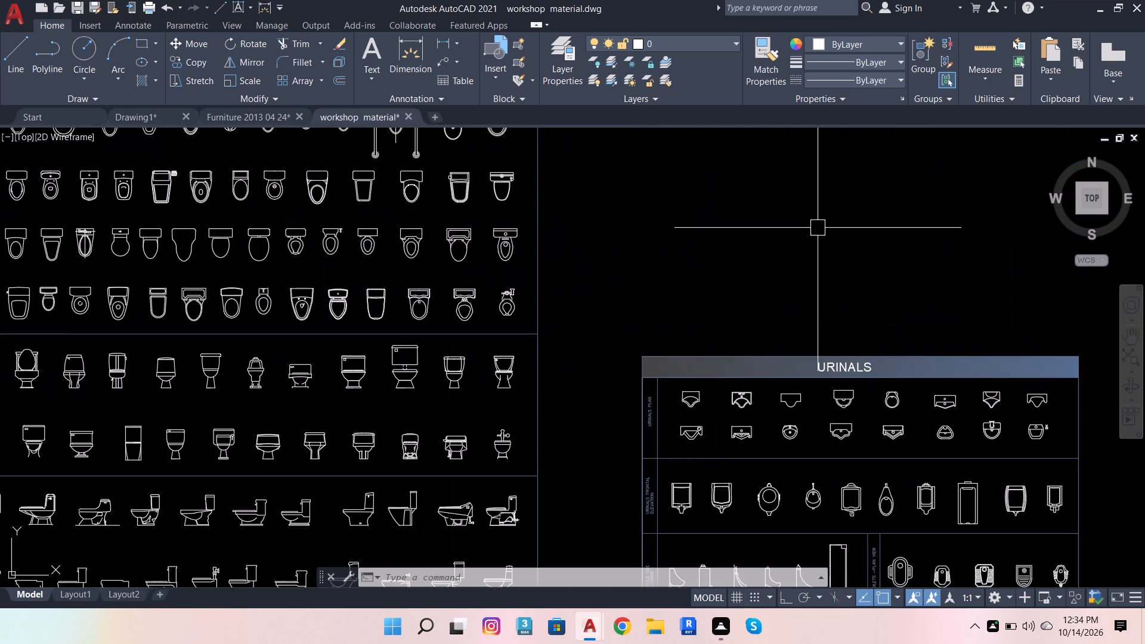
pyautogui.scroll(-1, 770, 231)
pyautogui.scroll(3, 361, 144)
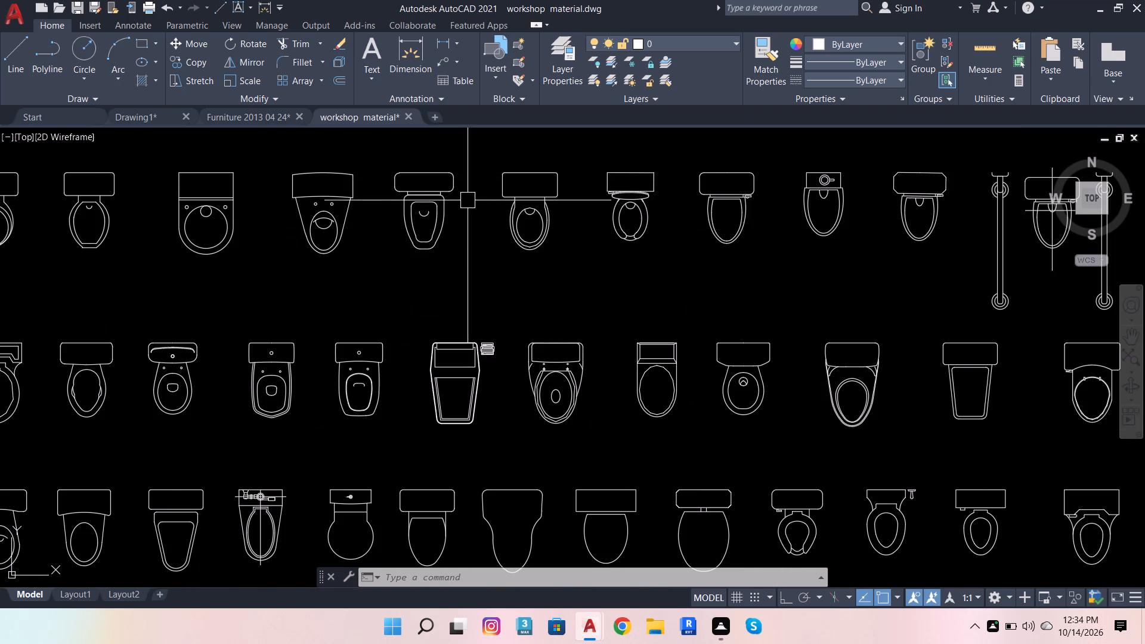
pyautogui.scroll(-2, 503, 228)
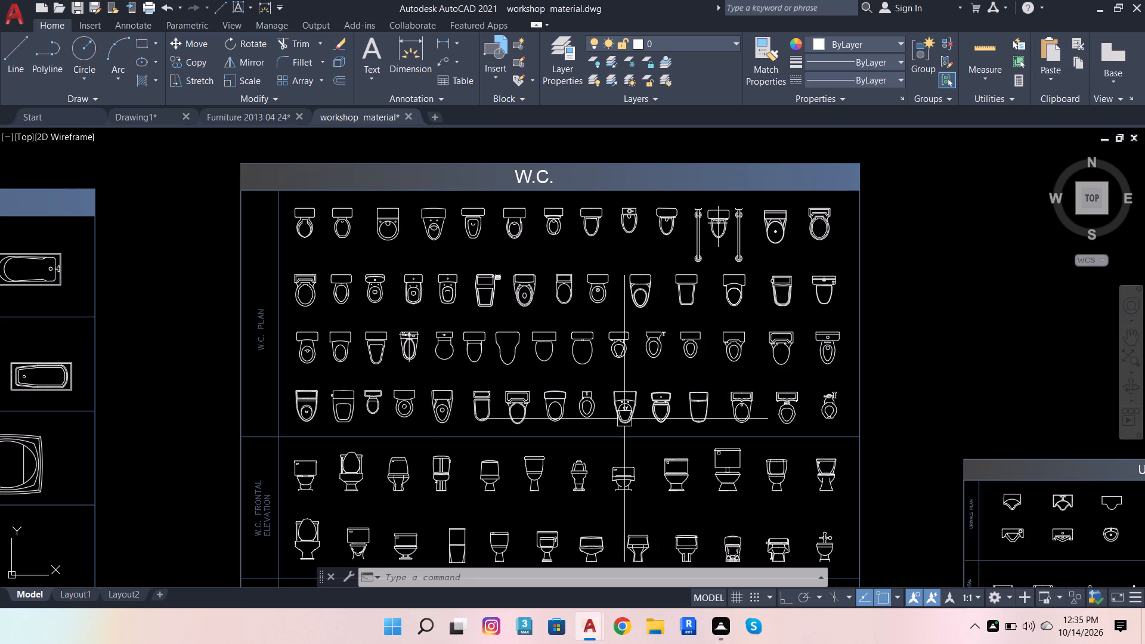
# Copy the plan-view W.C. with a rectangular cistern and round flush fitting from the workshop material drawing into Drawing1, below the dining table.
pyautogui.scroll(2, 765, 438)
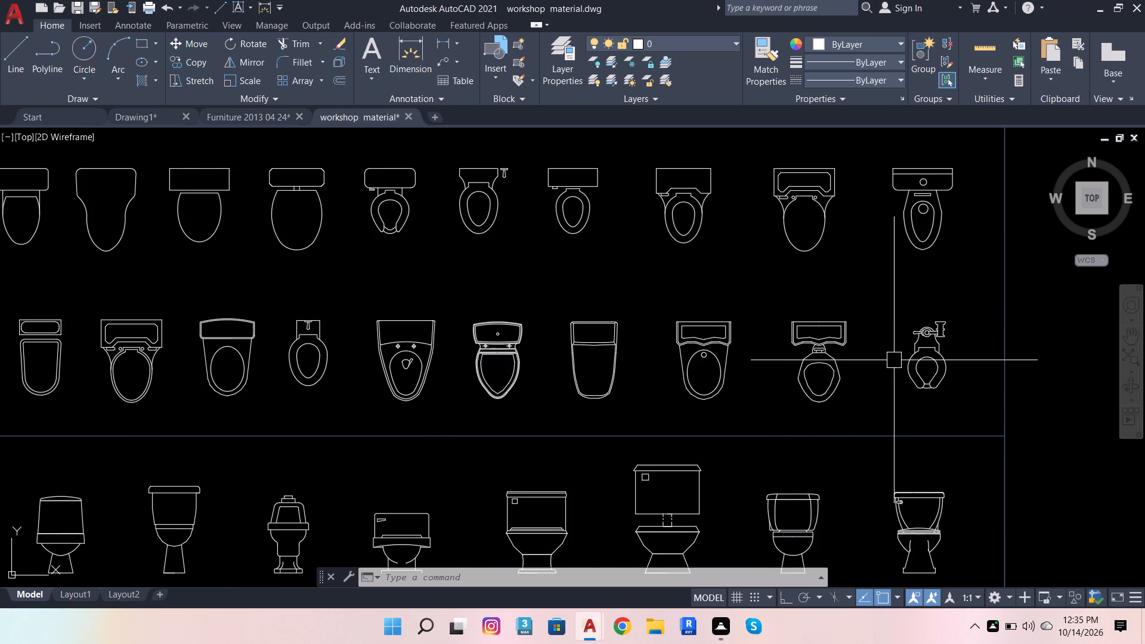
pyautogui.scroll(-1, 893, 360)
pyautogui.scroll(1, 472, 352)
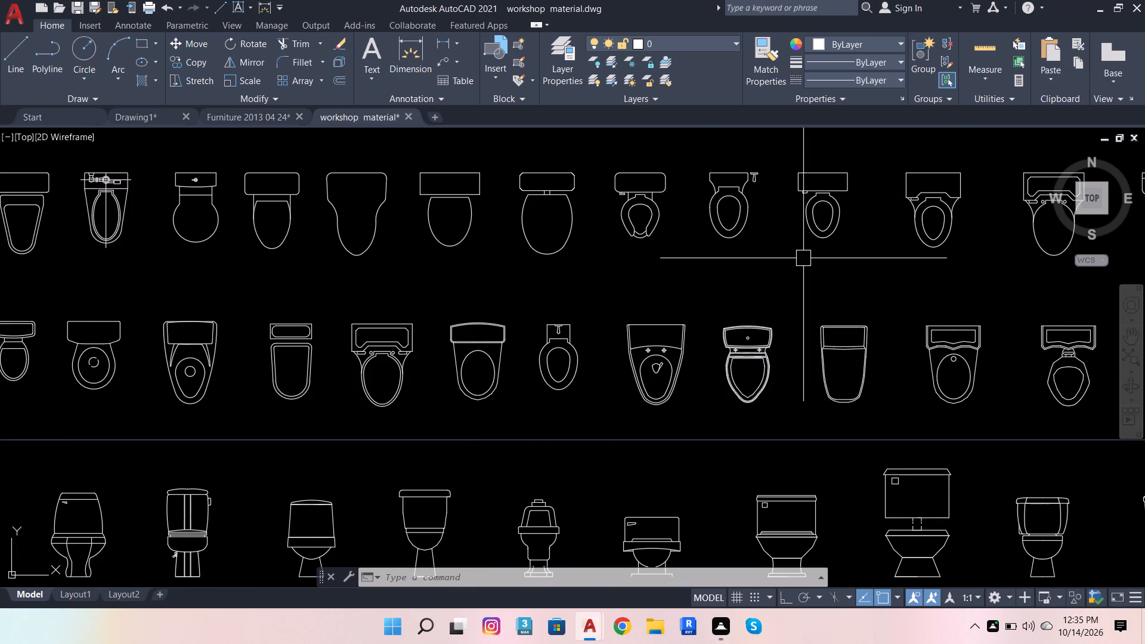
pyautogui.scroll(-1, 805, 260)
pyautogui.scroll(2, 438, 195)
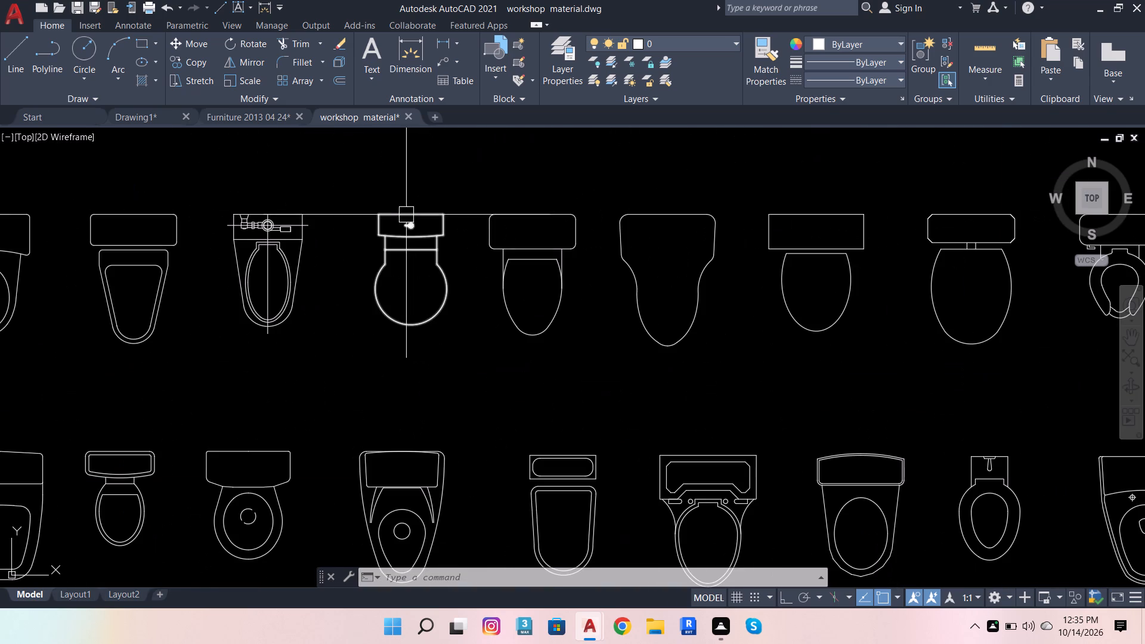
pyautogui.click(405, 215)
pyautogui.scroll(-3, 451, 255)
pyautogui.press('Escape')
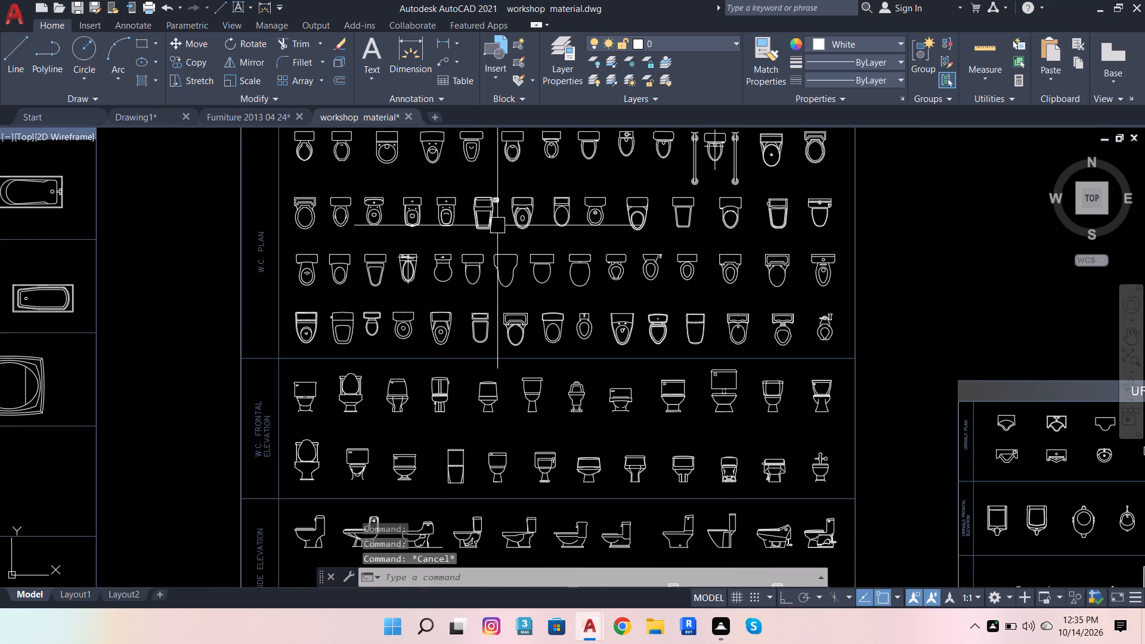
pyautogui.scroll(4, 634, 131)
pyautogui.click(624, 143)
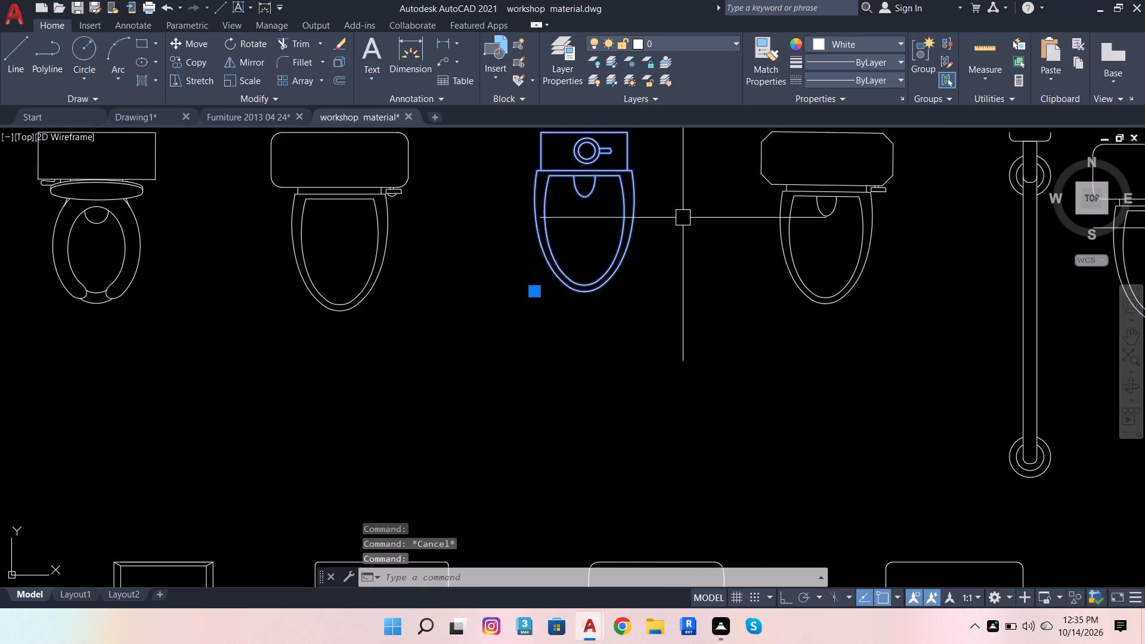
pyautogui.hotkey('ctrl', 'c')
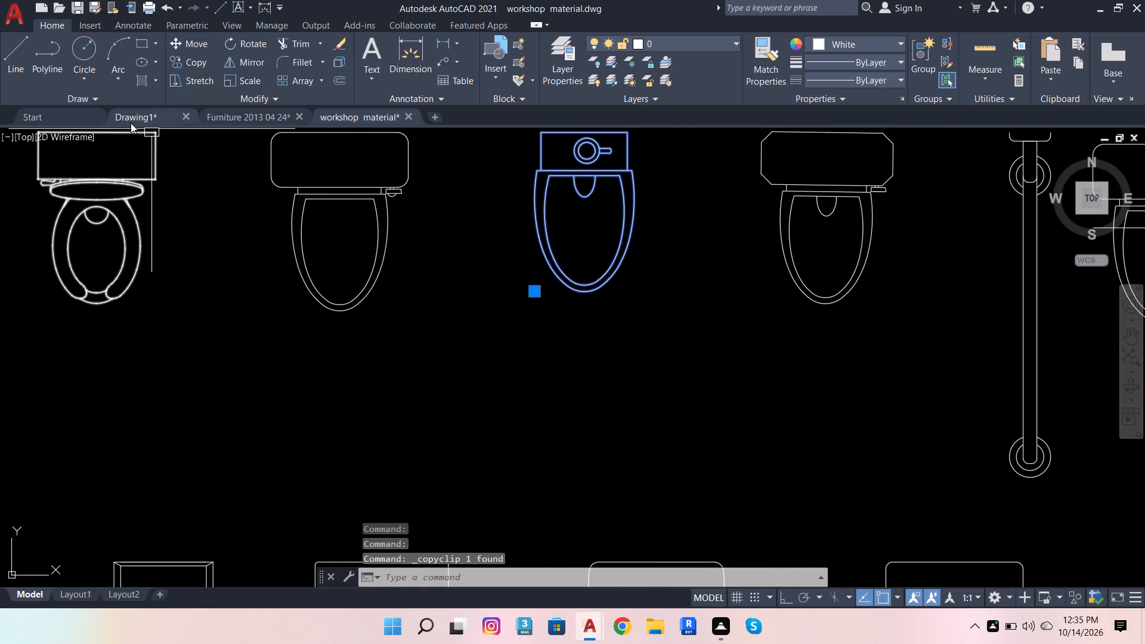
pyautogui.click(139, 116)
pyautogui.scroll(-2, 325, 317)
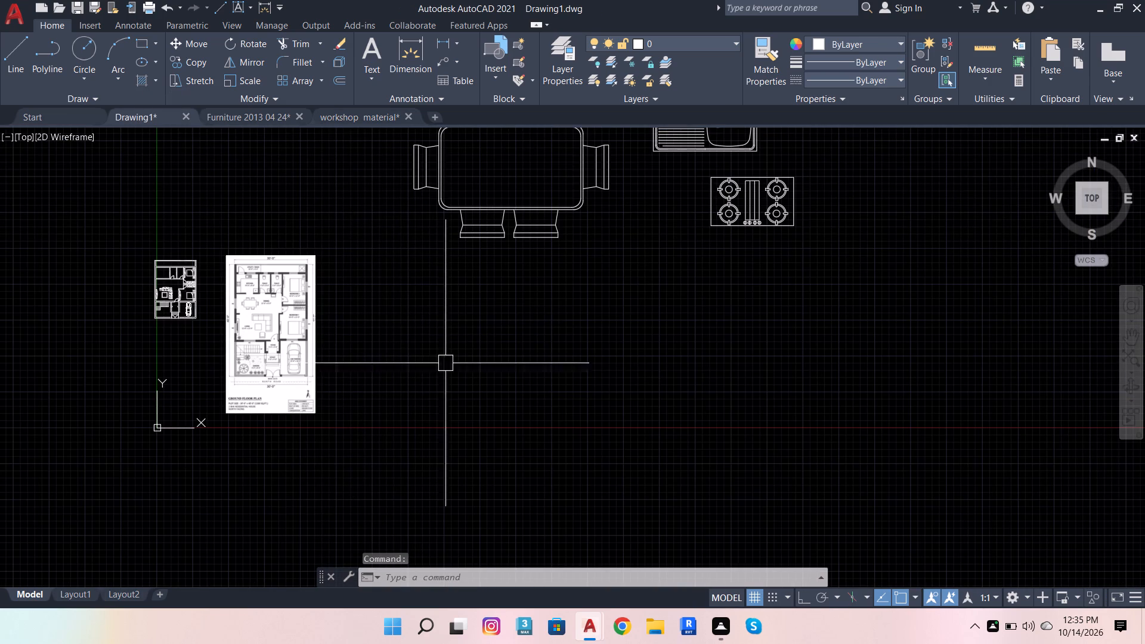
pyautogui.hotkey('ctrl', 'v')
pyautogui.click(456, 364)
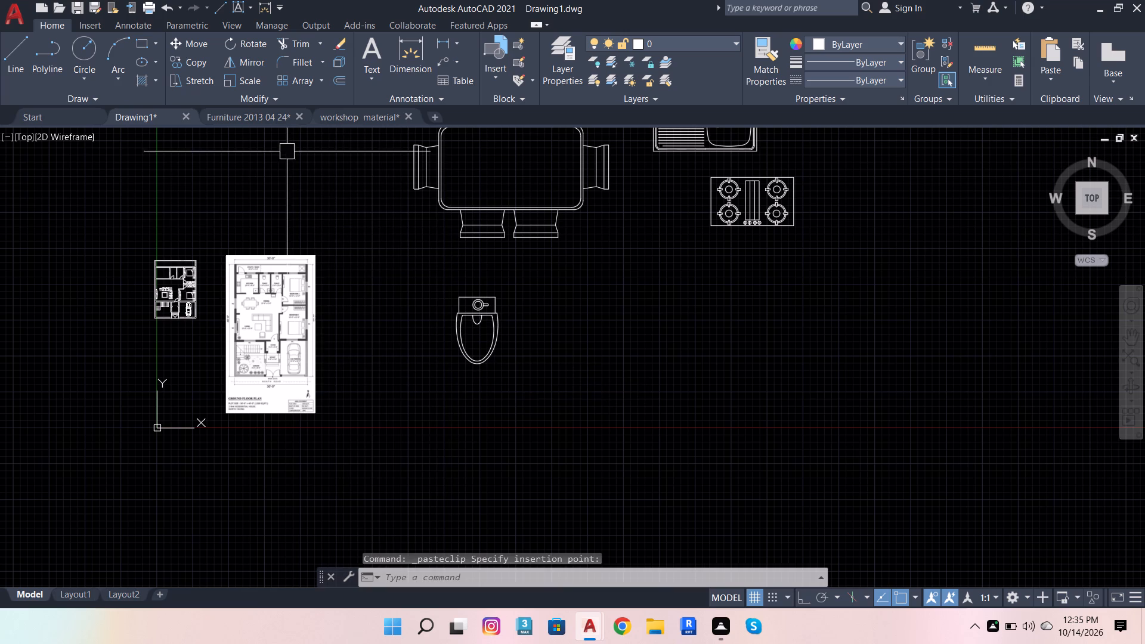
# Check the garden planting in Drawing1's reference plan, and look through the workshop material library's plan-view colour trees for a matching plant.
pyautogui.scroll(2, 251, 337)
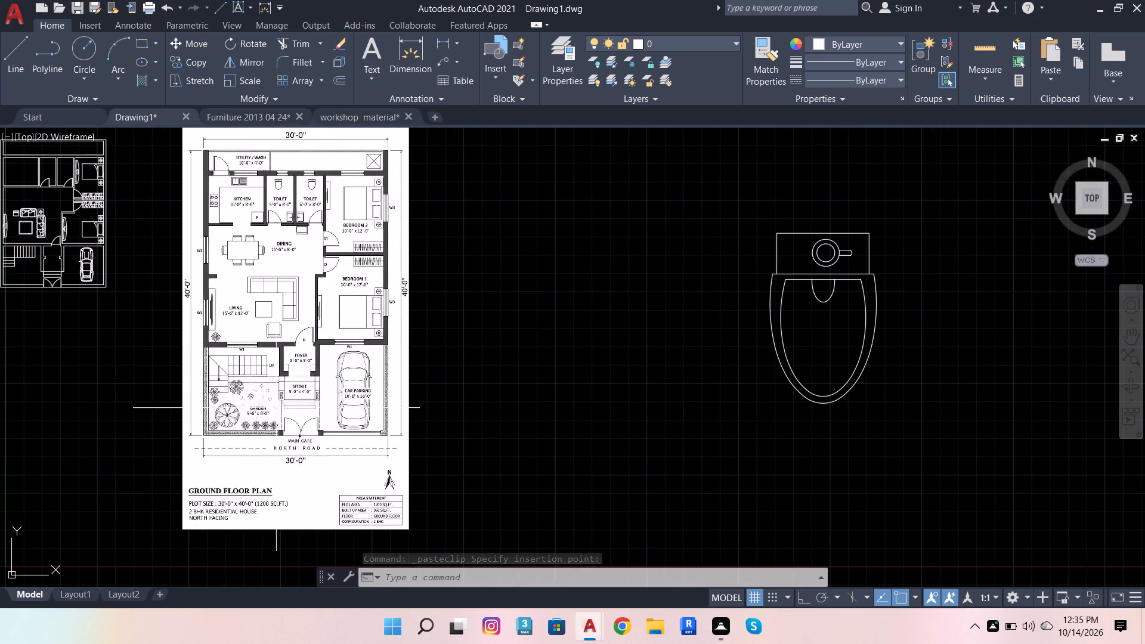
pyautogui.scroll(1, 230, 432)
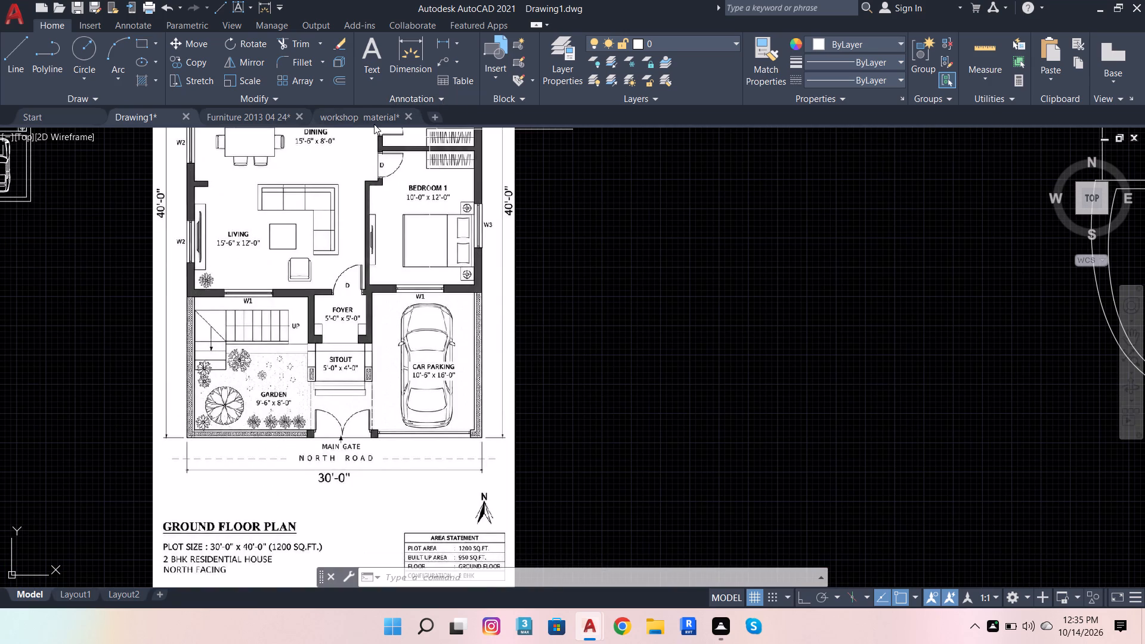
pyautogui.click(358, 115)
pyautogui.scroll(-6, 431, 267)
pyautogui.scroll(-1, 516, 284)
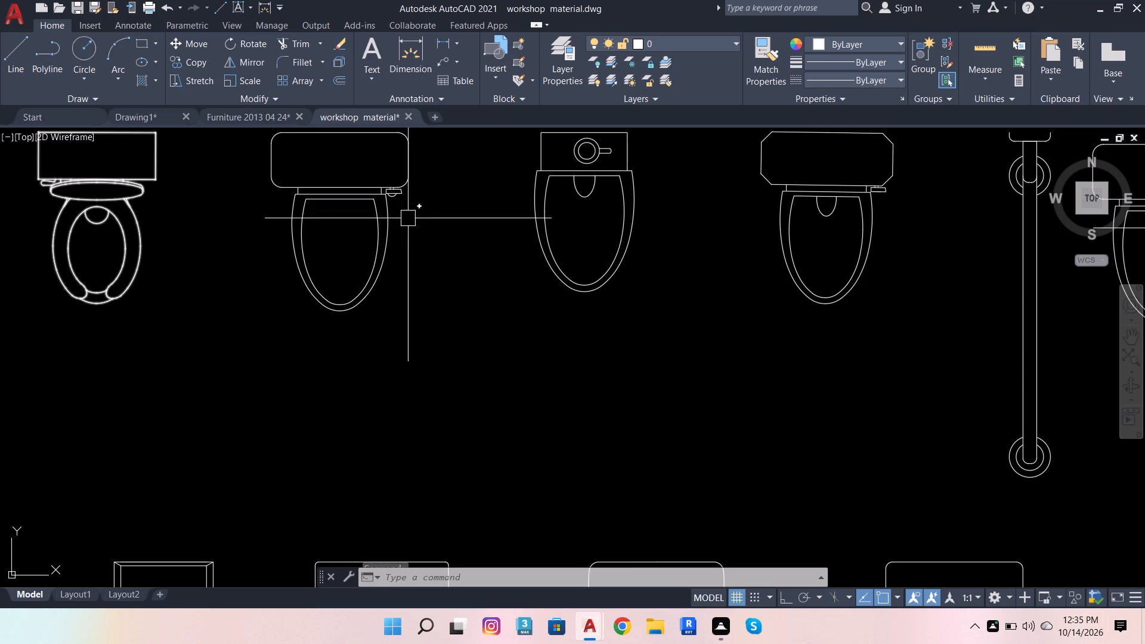
pyautogui.scroll(-11, 550, 312)
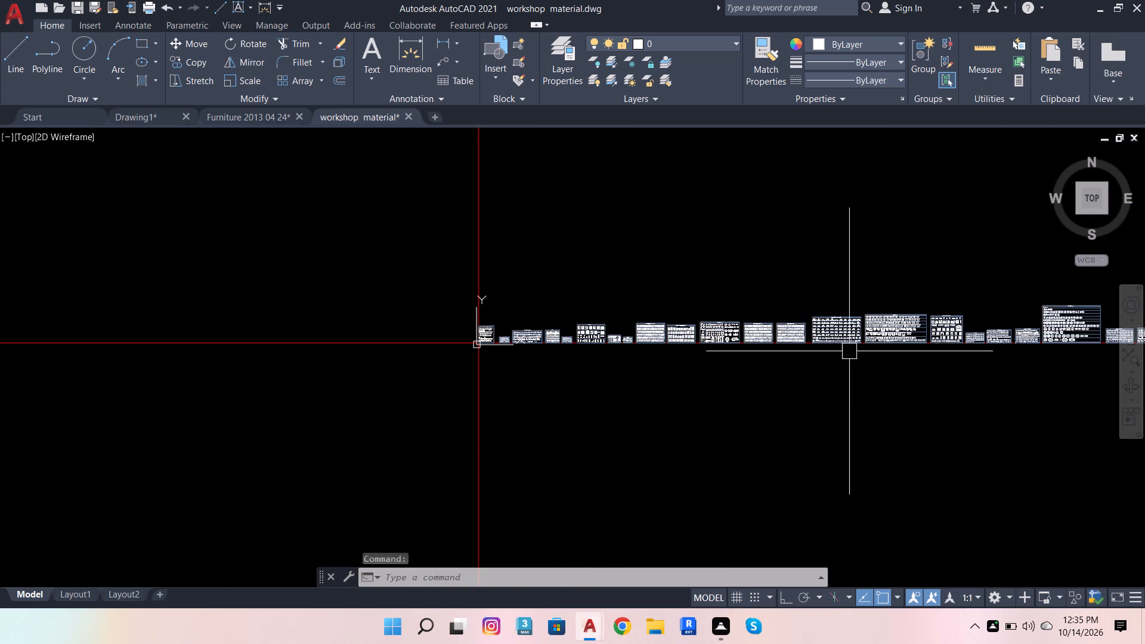
pyautogui.scroll(4, 1032, 332)
pyautogui.scroll(-5, 524, 326)
pyautogui.scroll(5, 1063, 323)
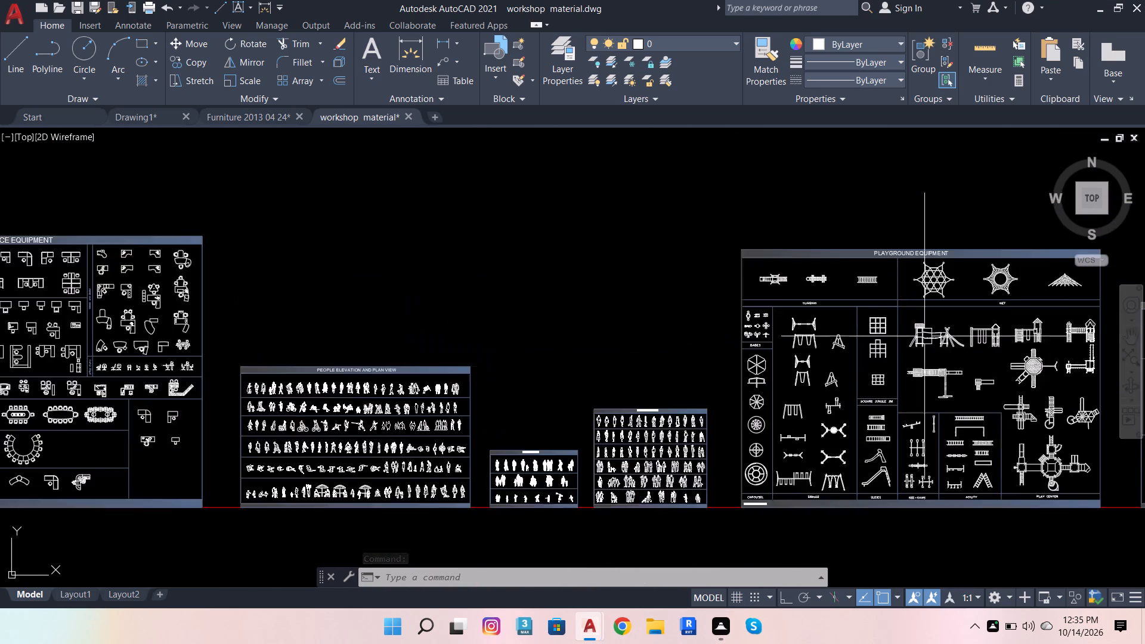
pyautogui.scroll(1, 918, 338)
pyautogui.scroll(-5, 661, 342)
pyautogui.scroll(4, 916, 355)
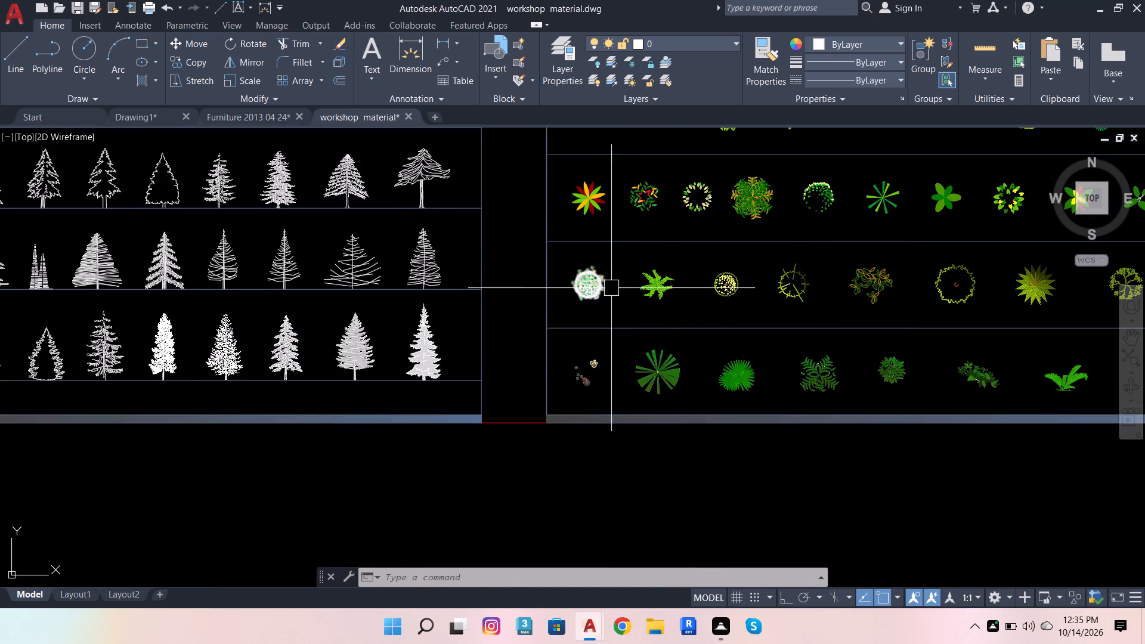
pyautogui.scroll(-1, 608, 288)
pyautogui.scroll(3, 734, 229)
pyautogui.click(557, 231)
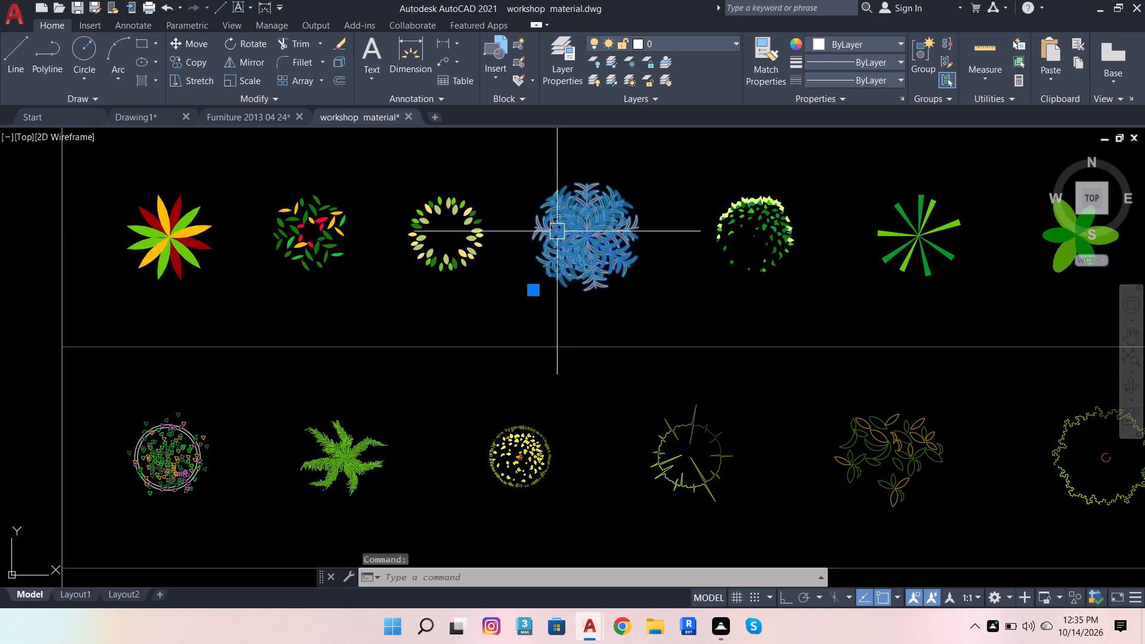
pyautogui.press('Escape')
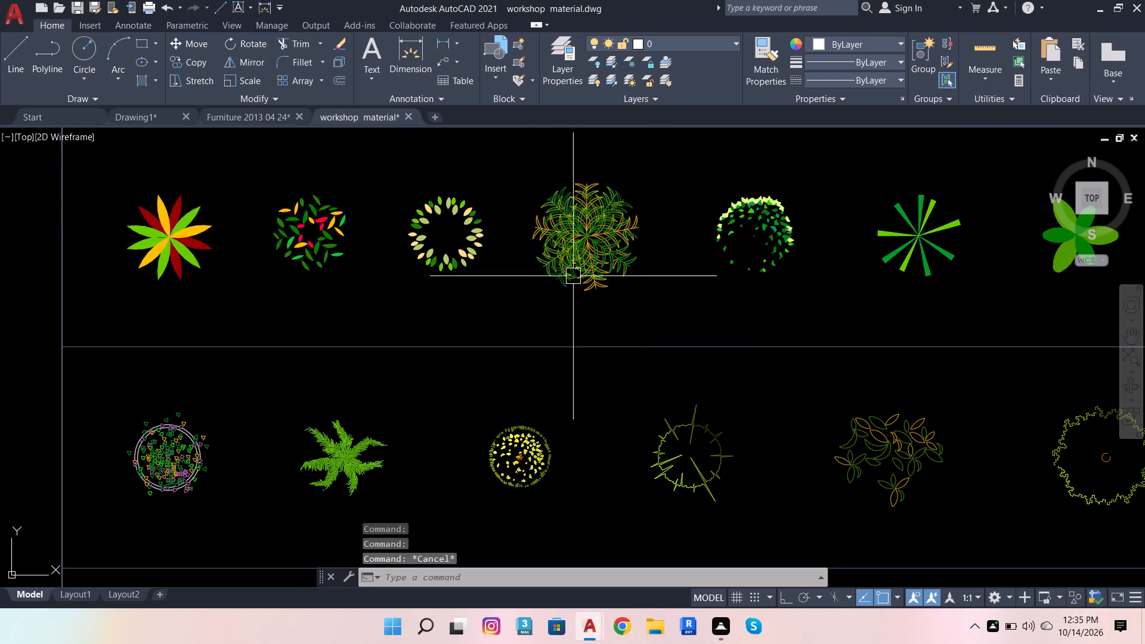
pyautogui.scroll(-2, 557, 268)
pyautogui.scroll(-1, 655, 397)
pyautogui.scroll(2, 694, 157)
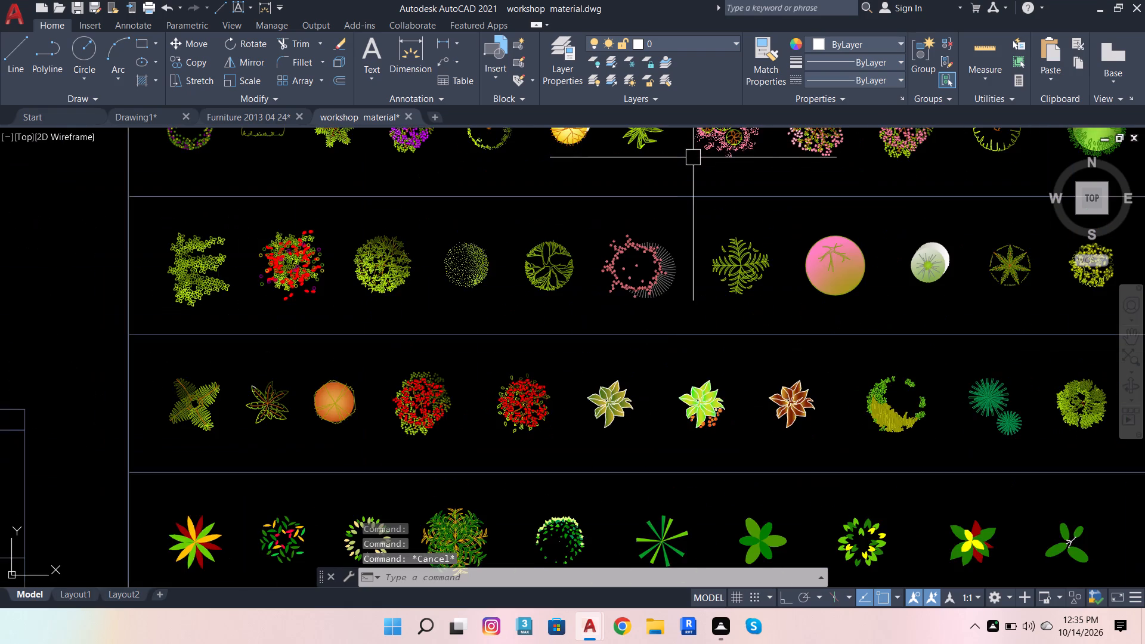
pyautogui.scroll(-2, 668, 216)
pyautogui.scroll(2, 620, 195)
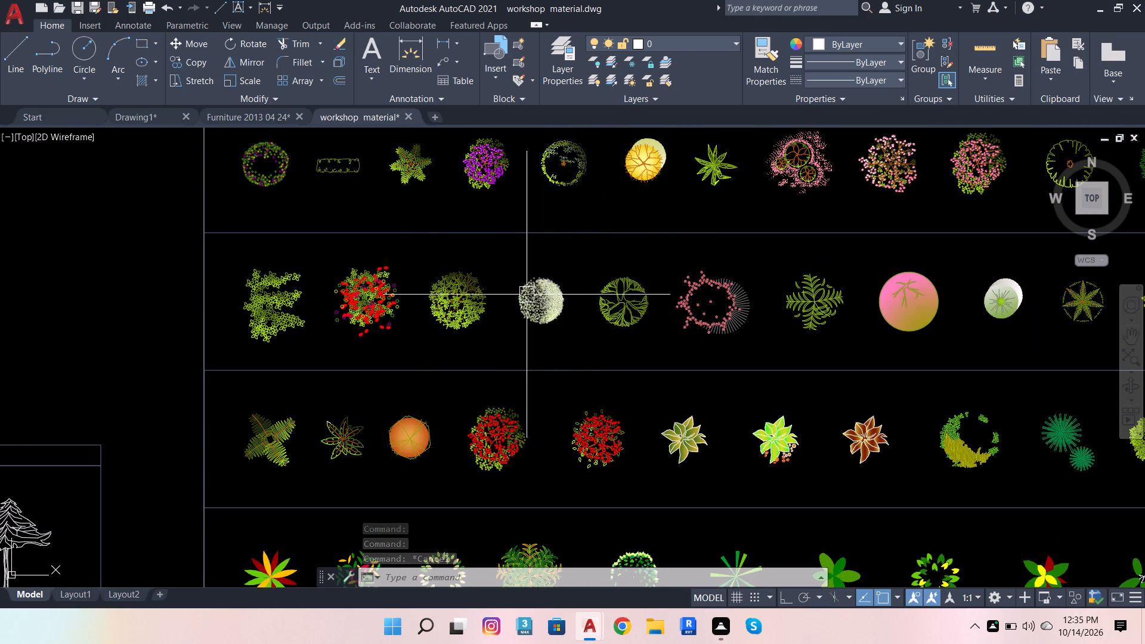
pyautogui.scroll(-2, 488, 203)
pyautogui.scroll(1, 467, 400)
pyautogui.scroll(1, 525, 352)
# Copy the dense round green-and-orange plant with fern-like fronds from the workshop material drawing into Drawing1, above the dining table and kitchen sink.
pyautogui.click(527, 292)
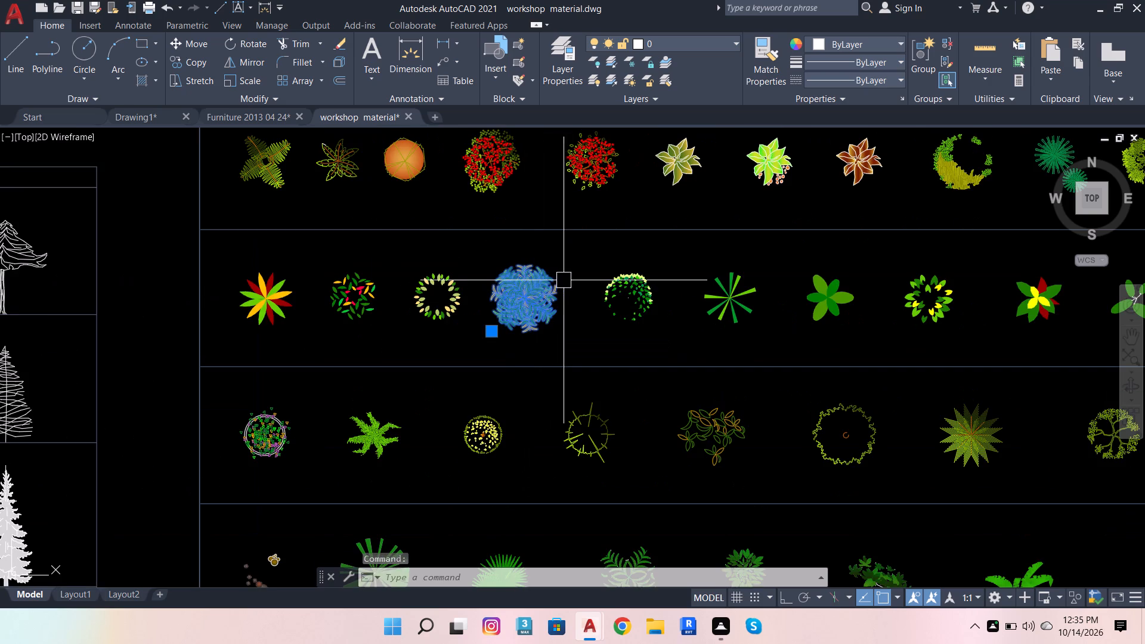
pyautogui.hotkey('ctrl', 'c')
pyautogui.hotkey('ctrl', 'c')
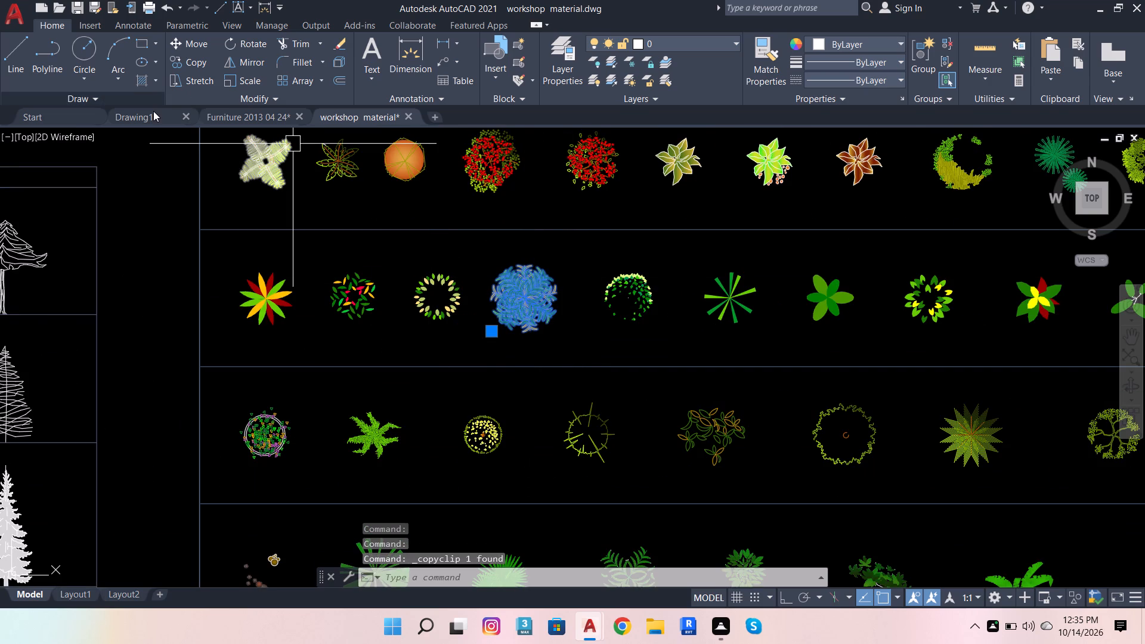
pyautogui.click(153, 115)
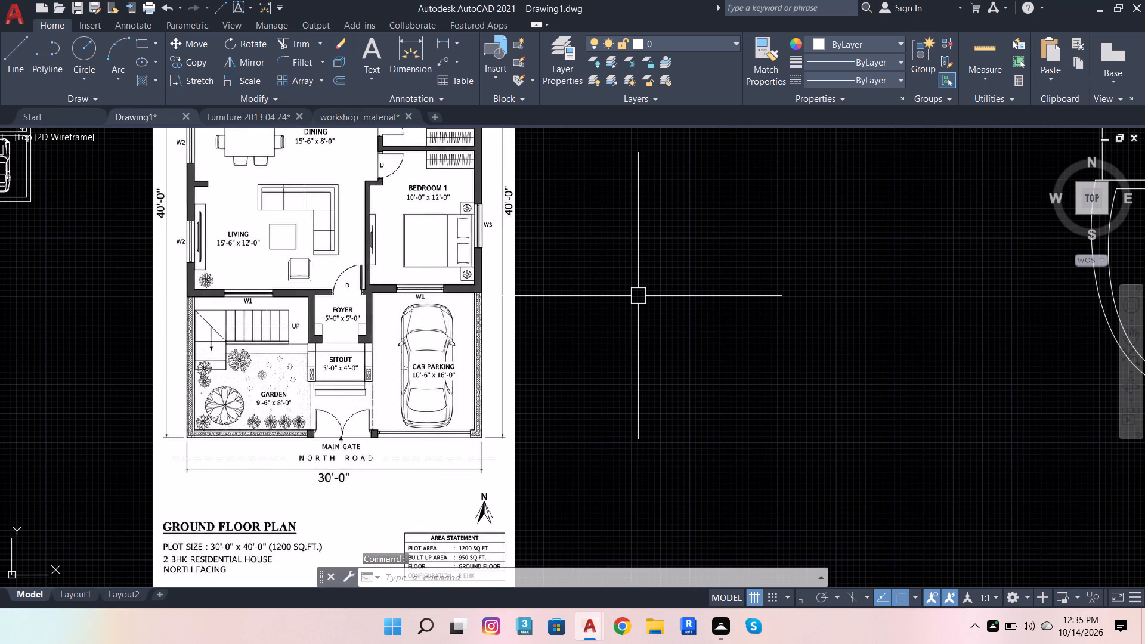
pyautogui.hotkey('ctrl', 'v')
pyautogui.scroll(-4, 624, 392)
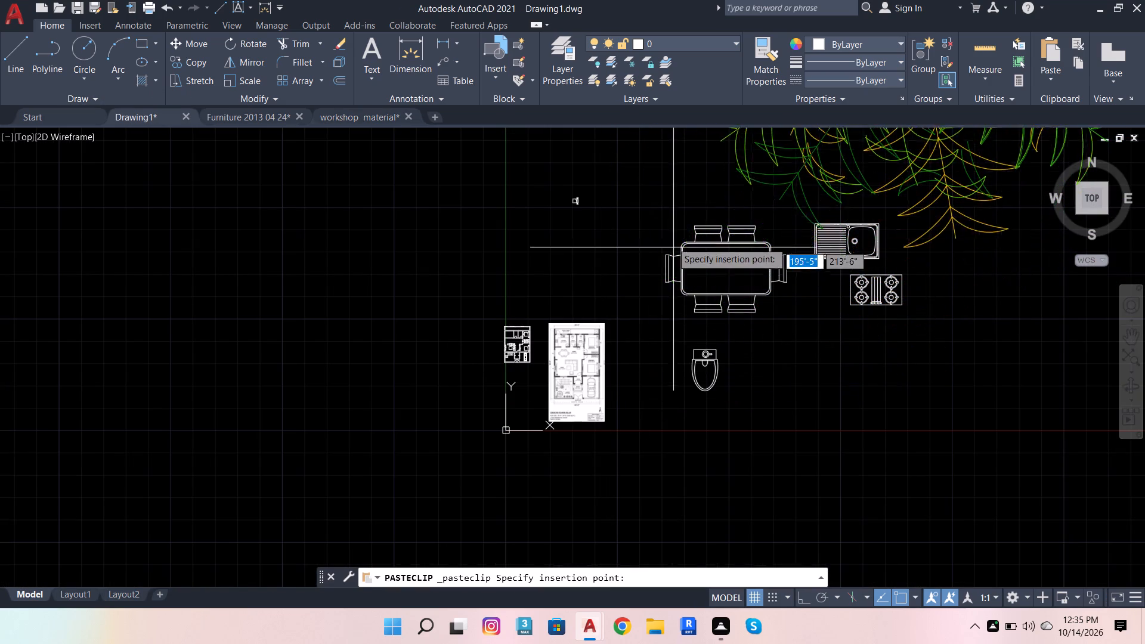
pyautogui.click(658, 182)
# Recheck the garden in Drawing1's reference plan, and look through the workshop material's COLOR TREES IN PLAN VIEW sheet for a second plant.
pyautogui.click(367, 114)
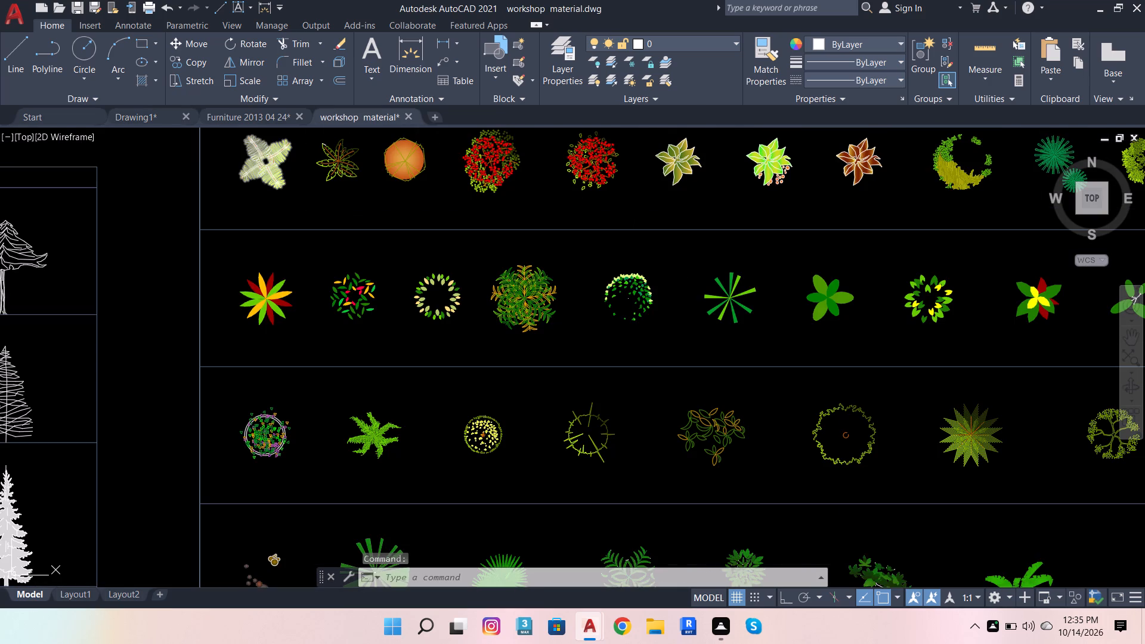
pyautogui.click(147, 123)
pyautogui.scroll(-2, 465, 267)
pyautogui.scroll(5, 513, 328)
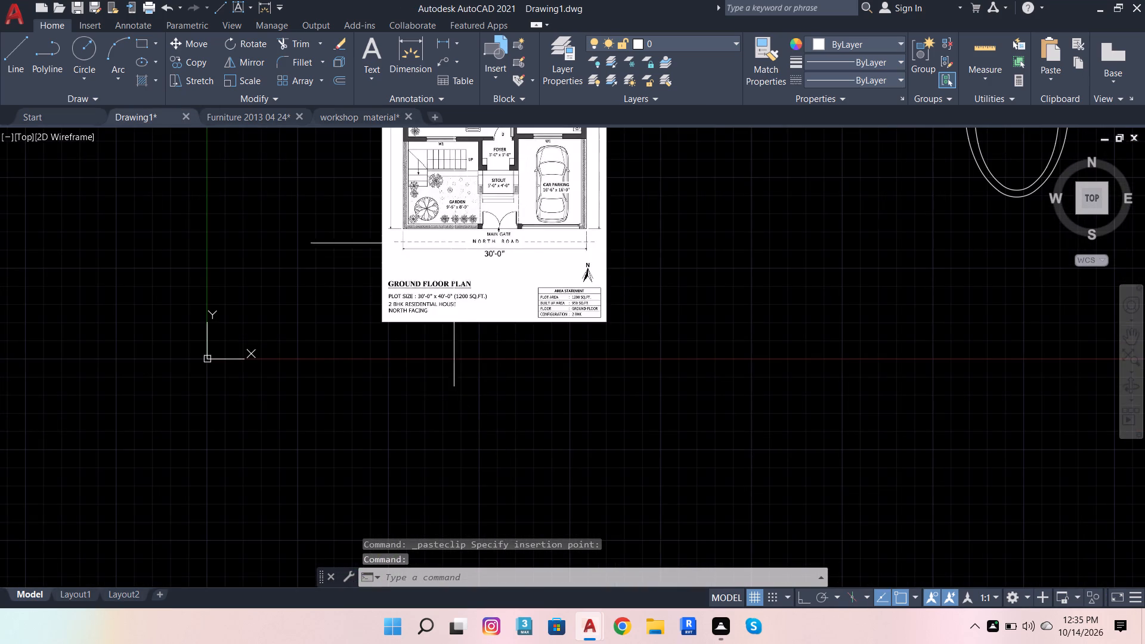
pyautogui.scroll(2, 447, 219)
pyautogui.scroll(-1, 439, 237)
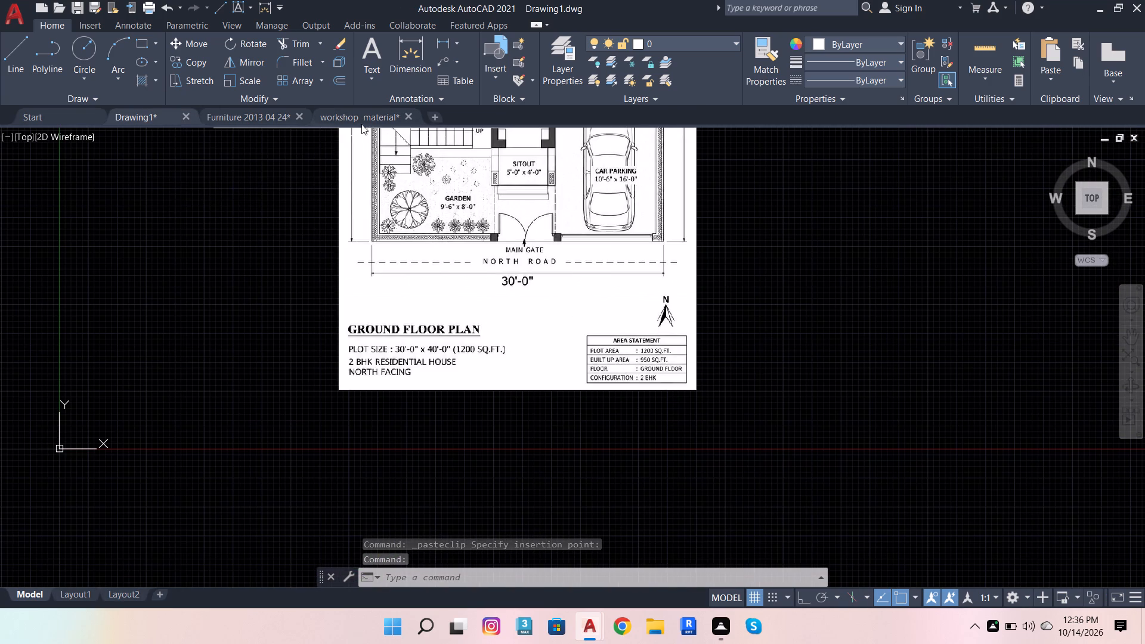
pyautogui.click(366, 112)
pyautogui.scroll(-1, 441, 245)
pyautogui.scroll(-1, 459, 299)
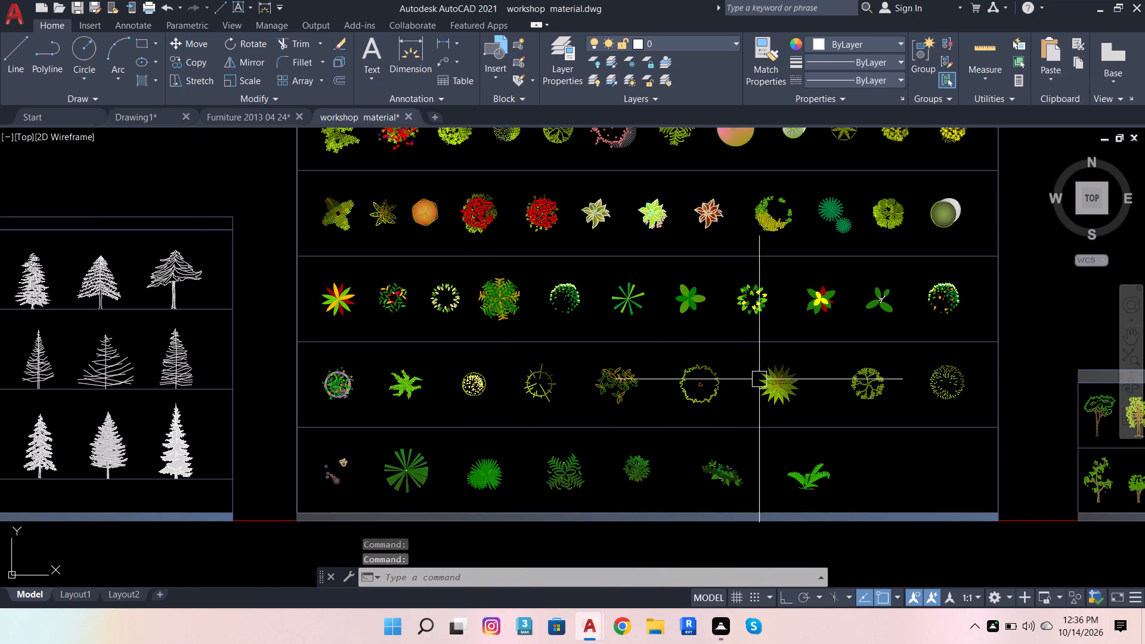
pyautogui.scroll(-1, 765, 408)
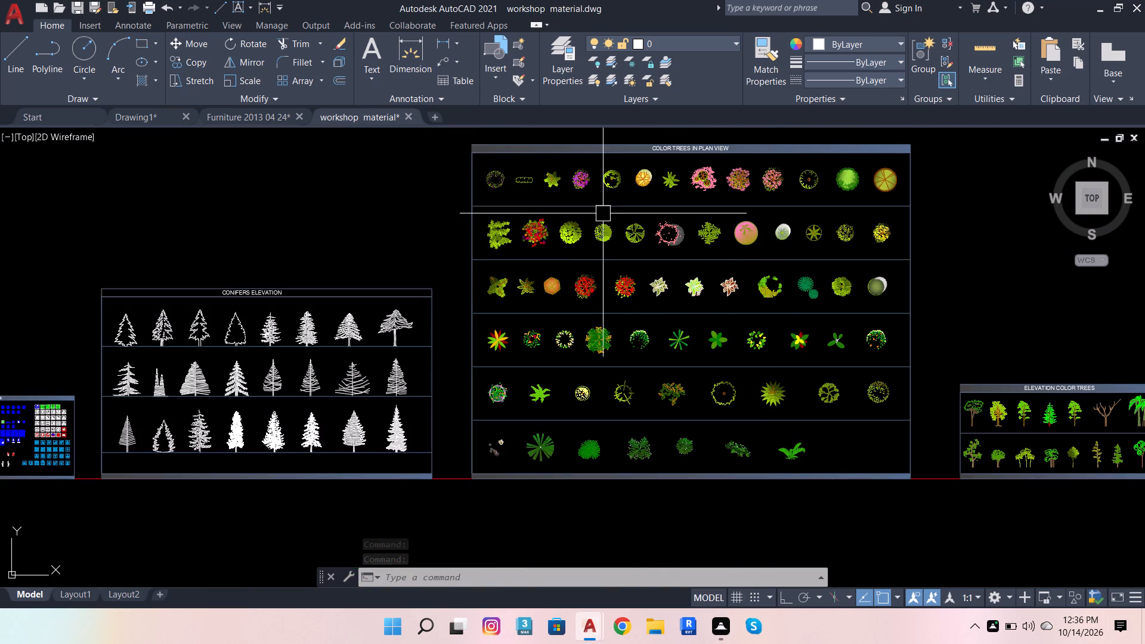
pyautogui.scroll(3, 555, 172)
pyautogui.scroll(-2, 533, 243)
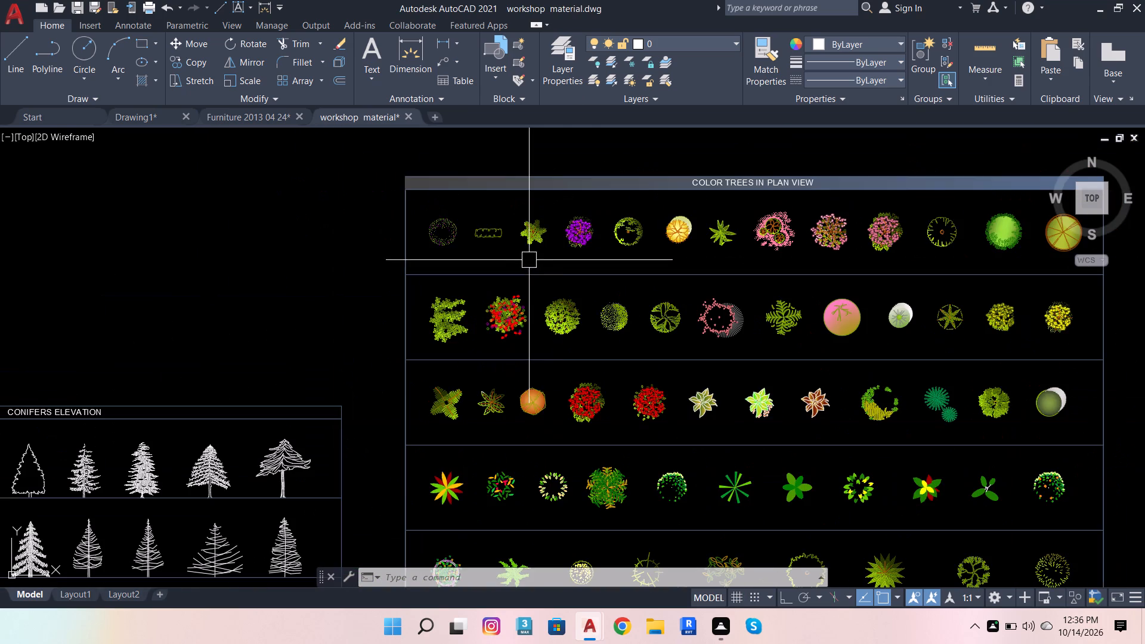
pyautogui.scroll(2, 685, 231)
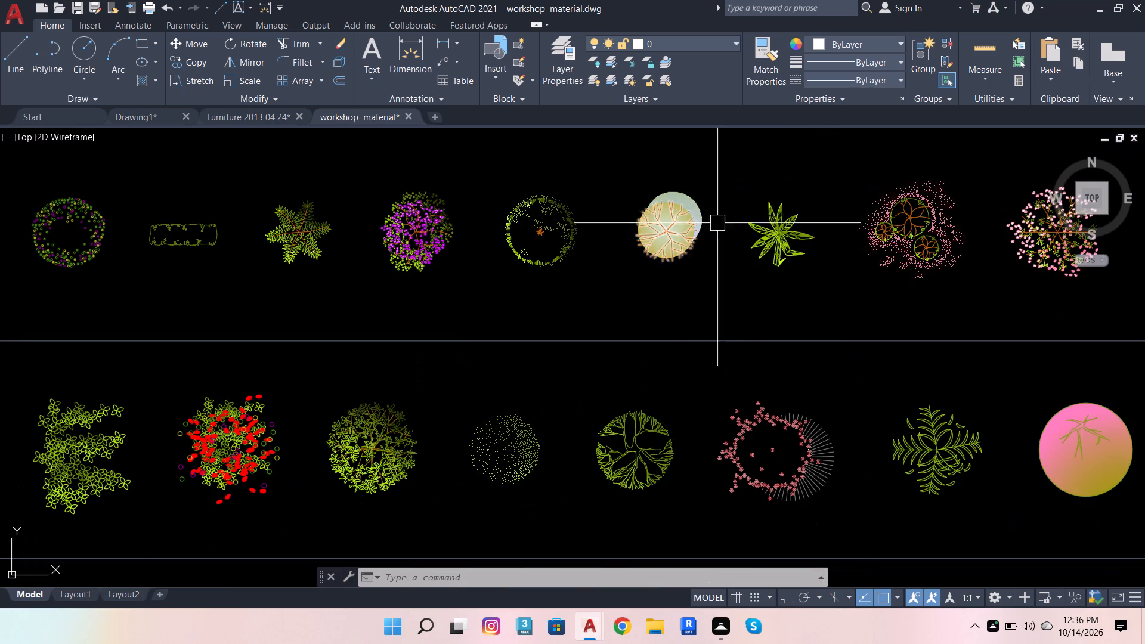
# Copy the yellow-green plant with long pointed leaves from the sheet's top row into Drawing1, to the right of the cooktop.
pyautogui.click(781, 221)
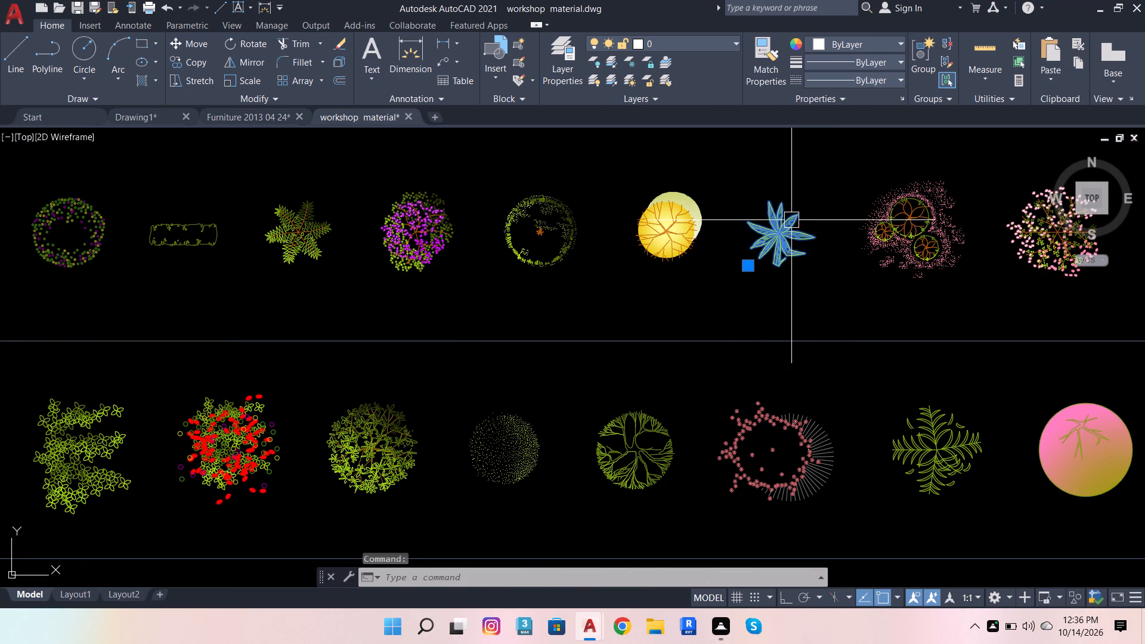
pyautogui.hotkey('ctrl', 'c')
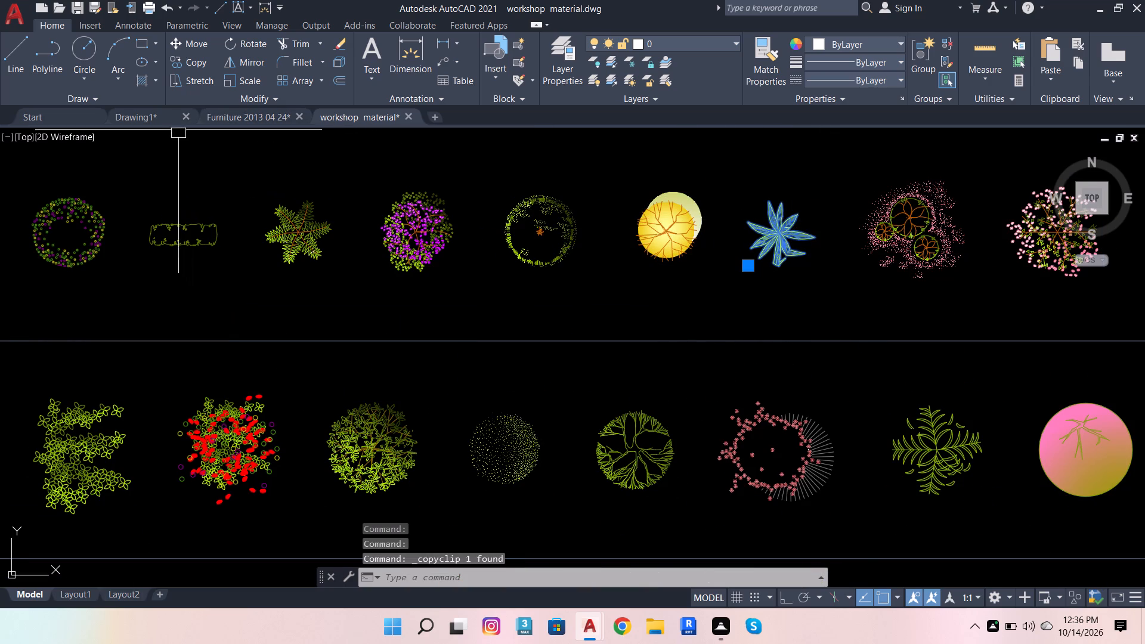
pyautogui.click(156, 113)
pyautogui.scroll(-4, 429, 293)
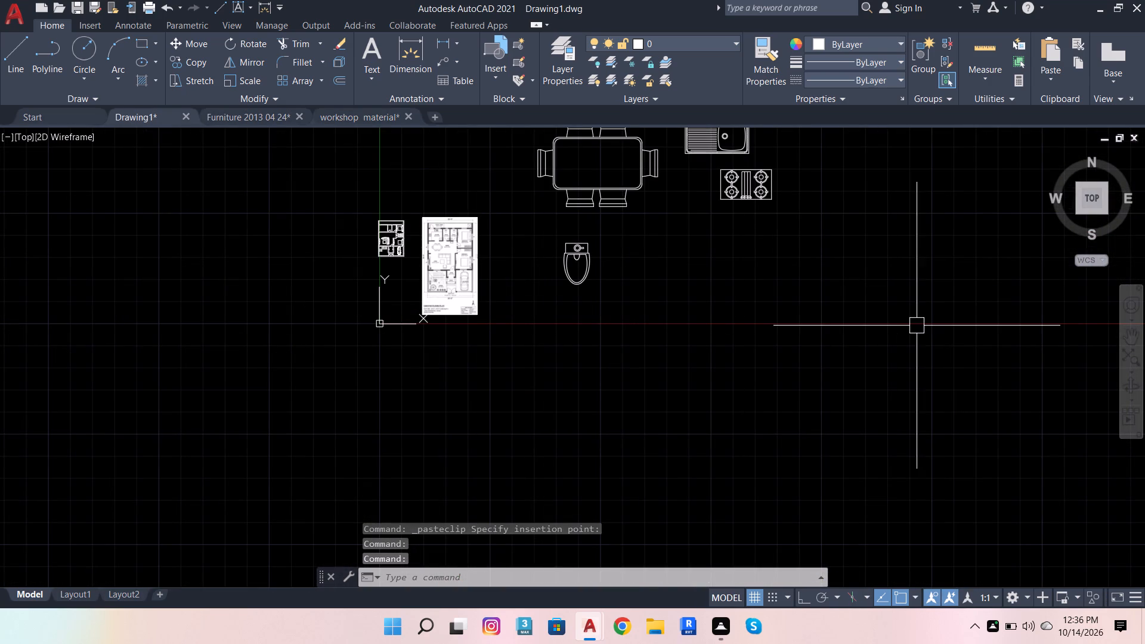
pyautogui.hotkey('ctrl', 'v')
pyautogui.click(877, 329)
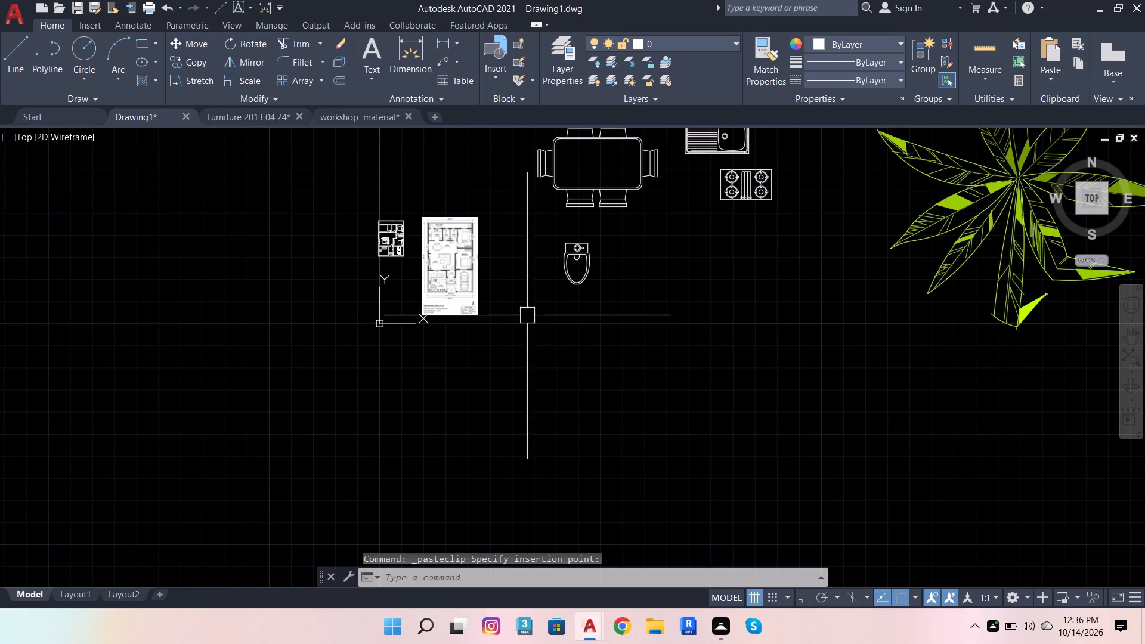
# Close the workshop material and Furniture 2013 04 24 drawings without saving their changes, keeping Drawing1 open.
pyautogui.scroll(5, 469, 279)
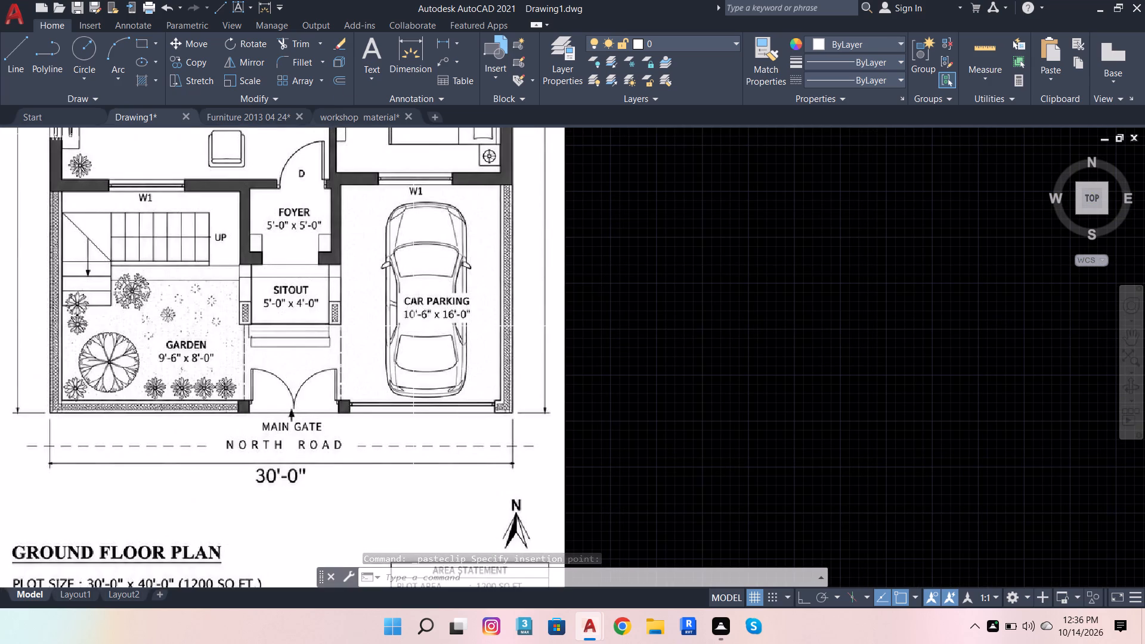
pyautogui.scroll(-2, 425, 388)
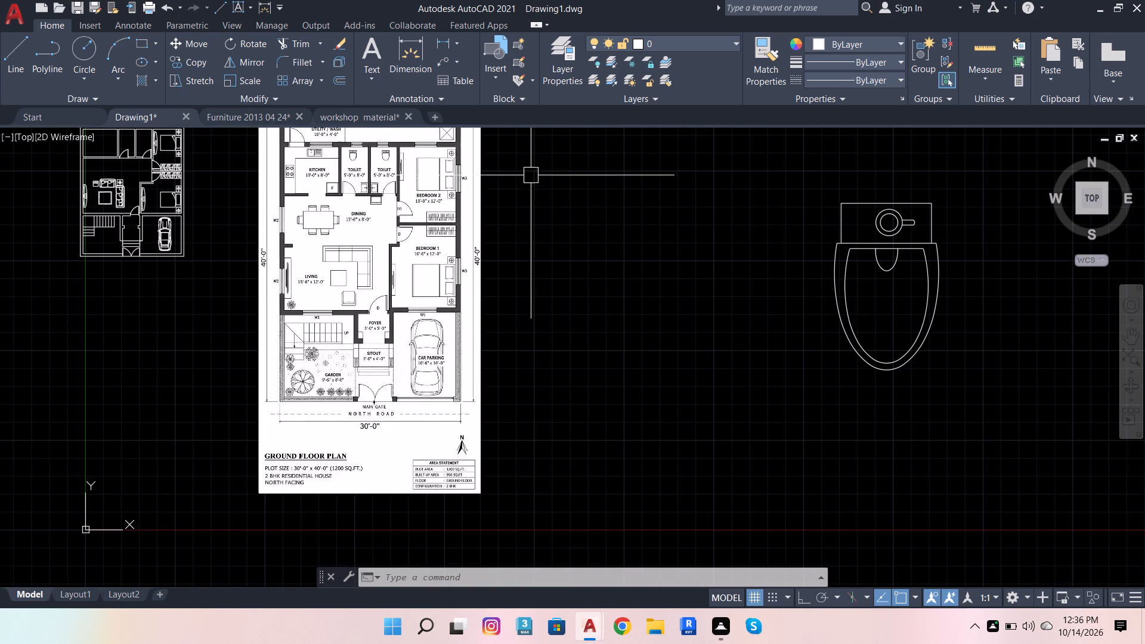
pyautogui.click(408, 112)
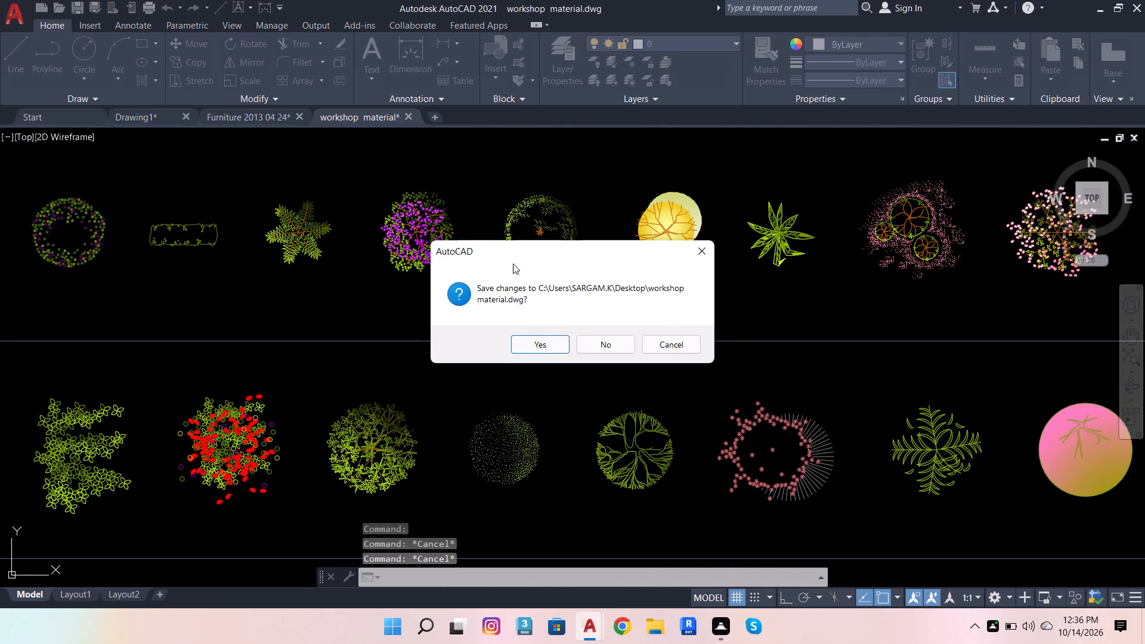
pyautogui.click(606, 346)
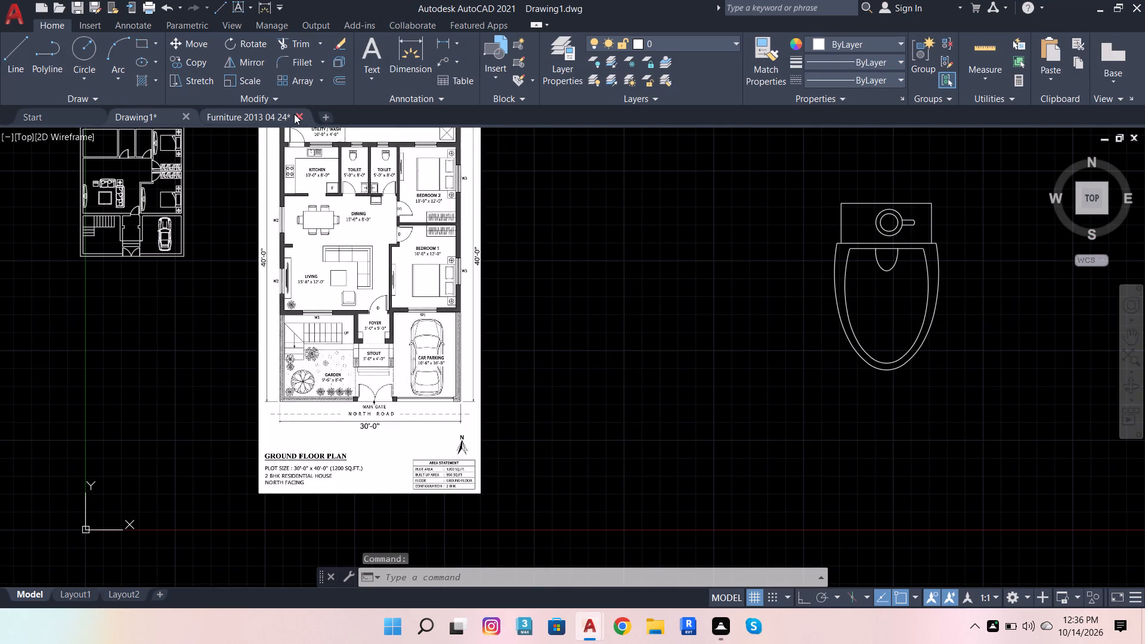
pyautogui.click(294, 114)
pyautogui.click(620, 344)
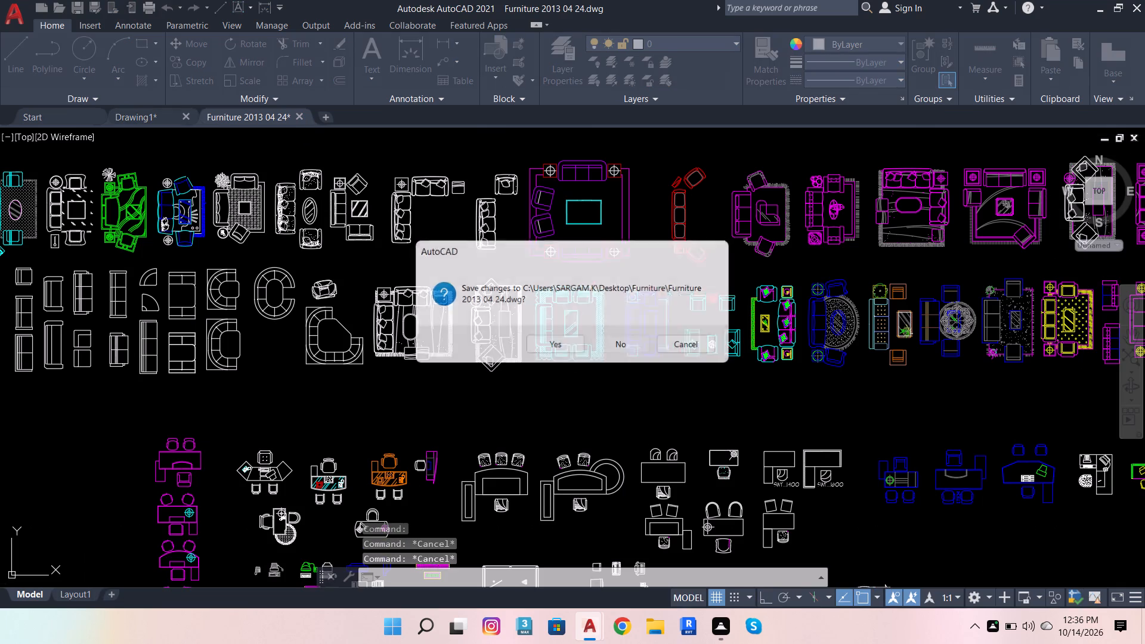
# Draw a 2' horizontal guide line inward from the toilet bowl's left edge, with Ortho on.
pyautogui.scroll(2, 997, 228)
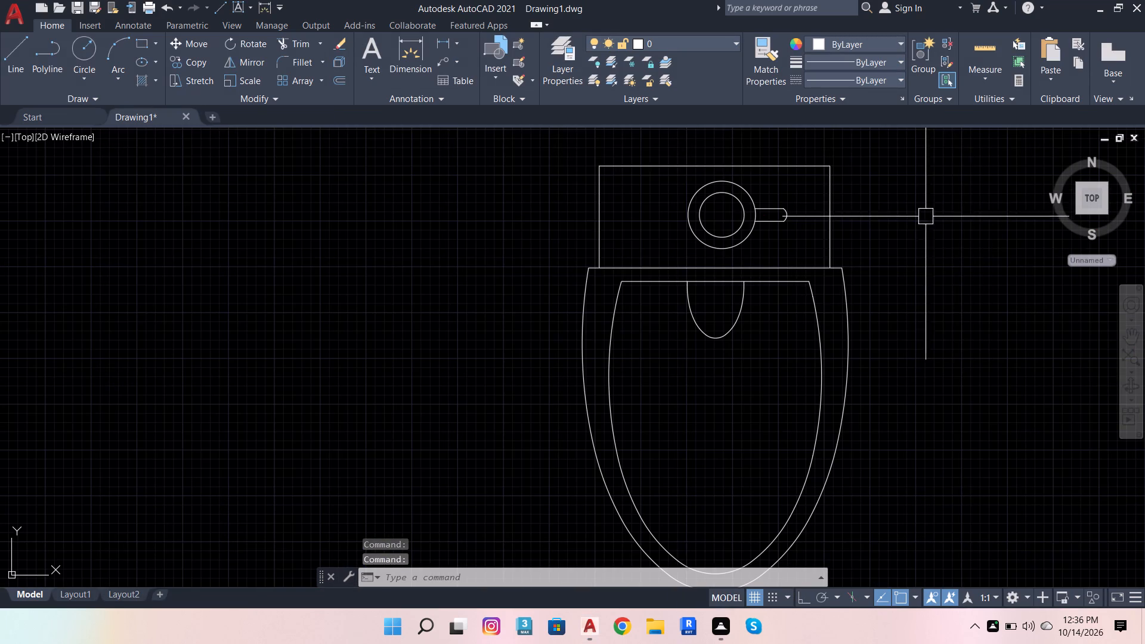
pyautogui.click(20, 46)
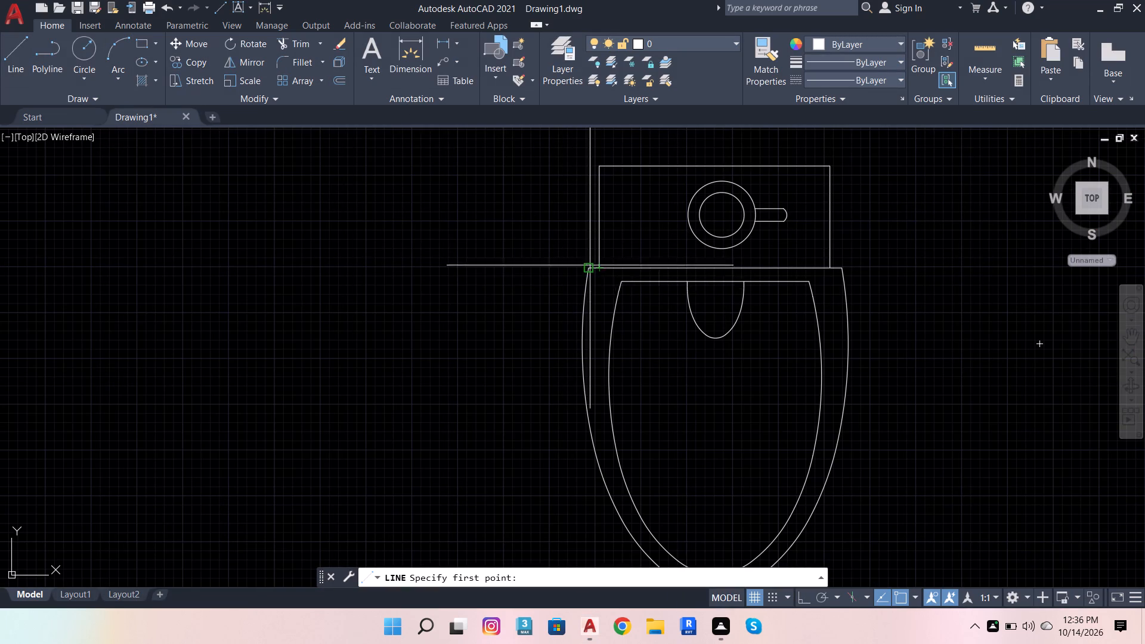
pyautogui.click(584, 327)
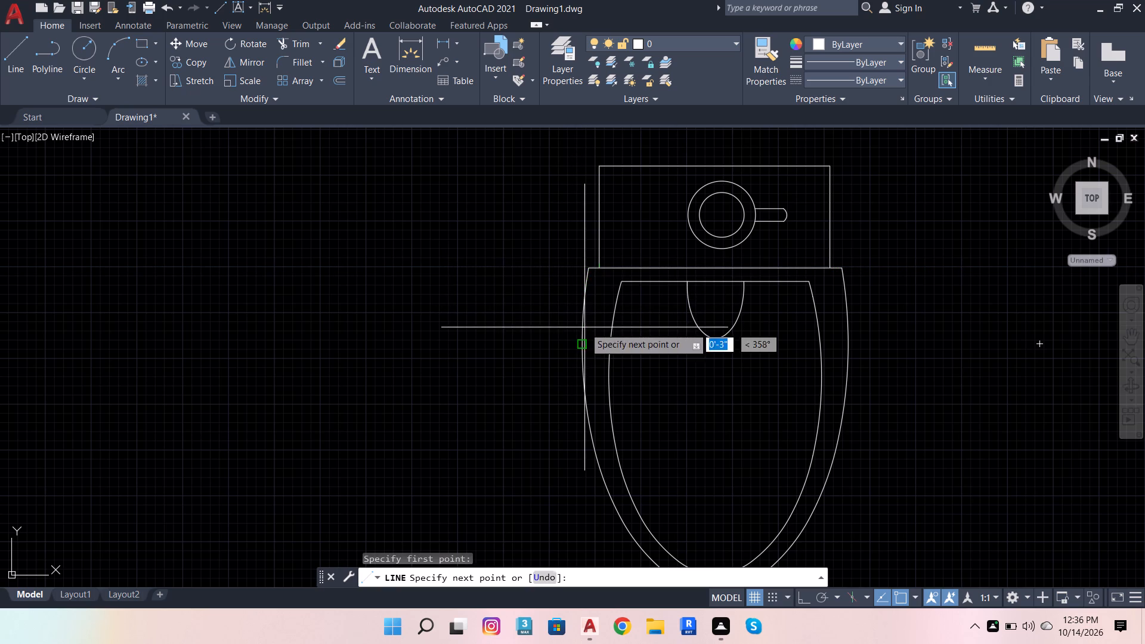
pyautogui.click(794, 598)
pyautogui.click(800, 598)
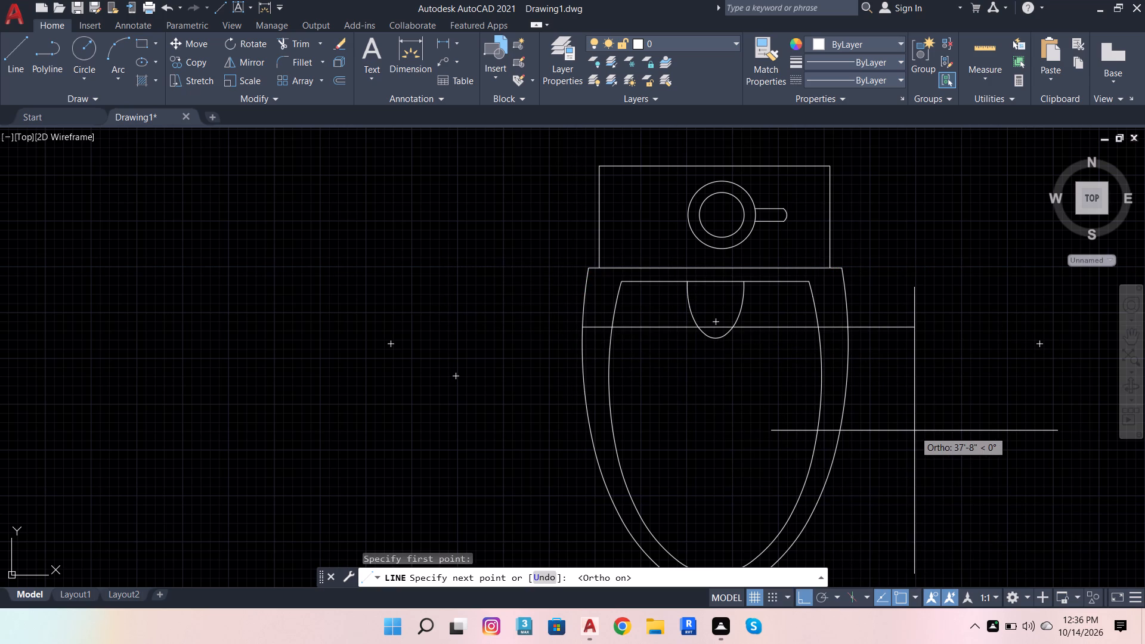
pyautogui.write("2'")
pyautogui.press('Return')
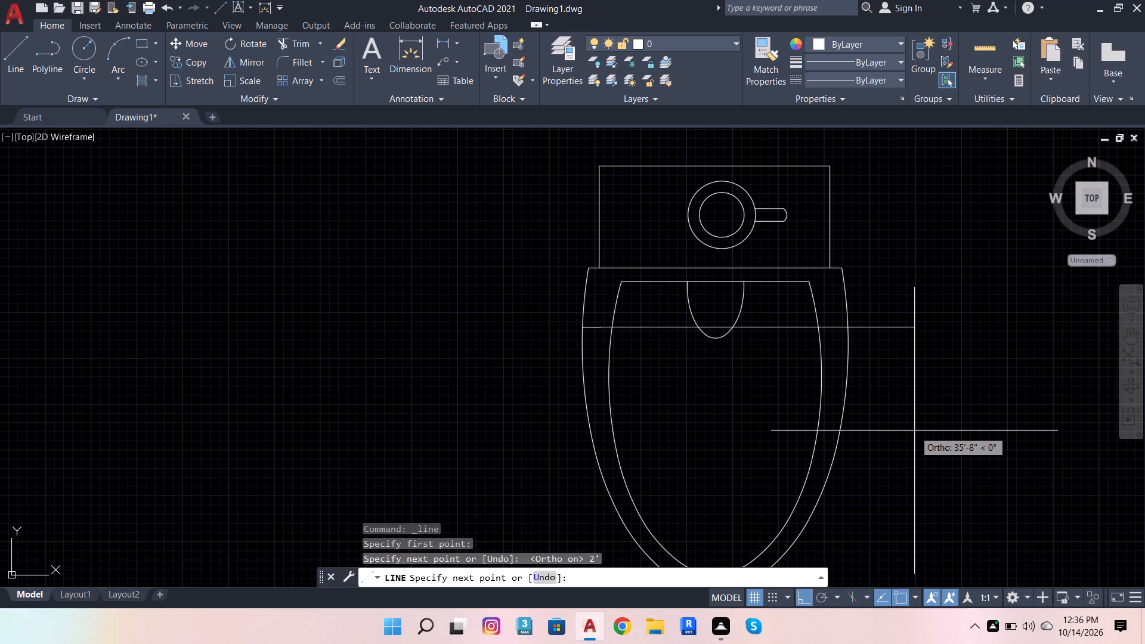
pyautogui.press('Escape')
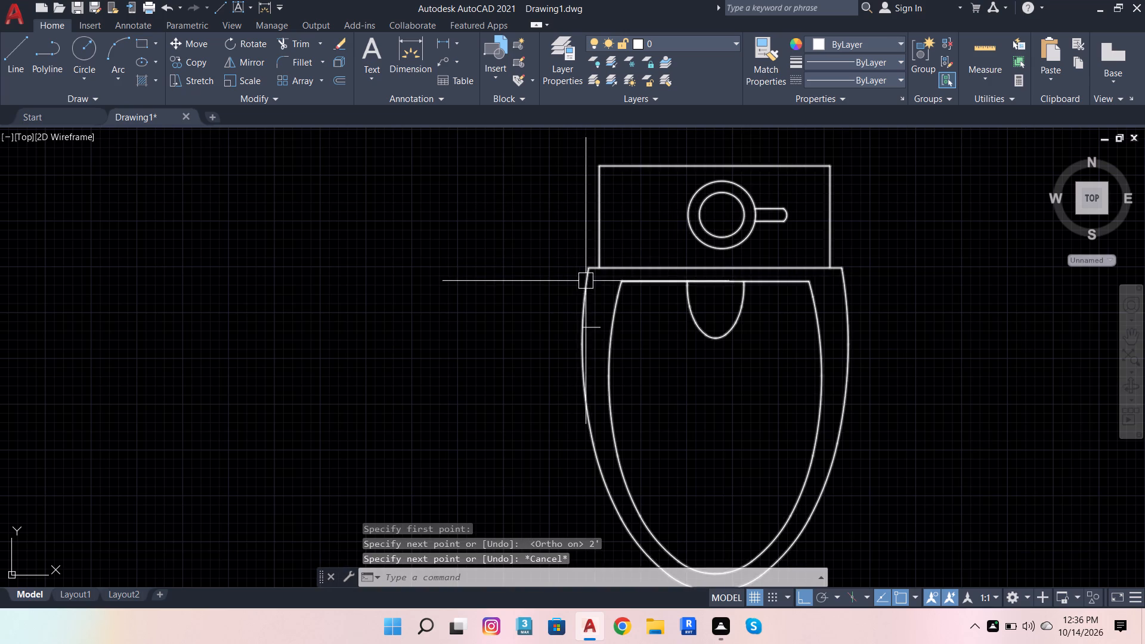
# Scale the toilet down from the guide line's start until its width roughly matches the 2' line, and erase the line.
pyautogui.click(586, 280)
pyautogui.click(236, 79)
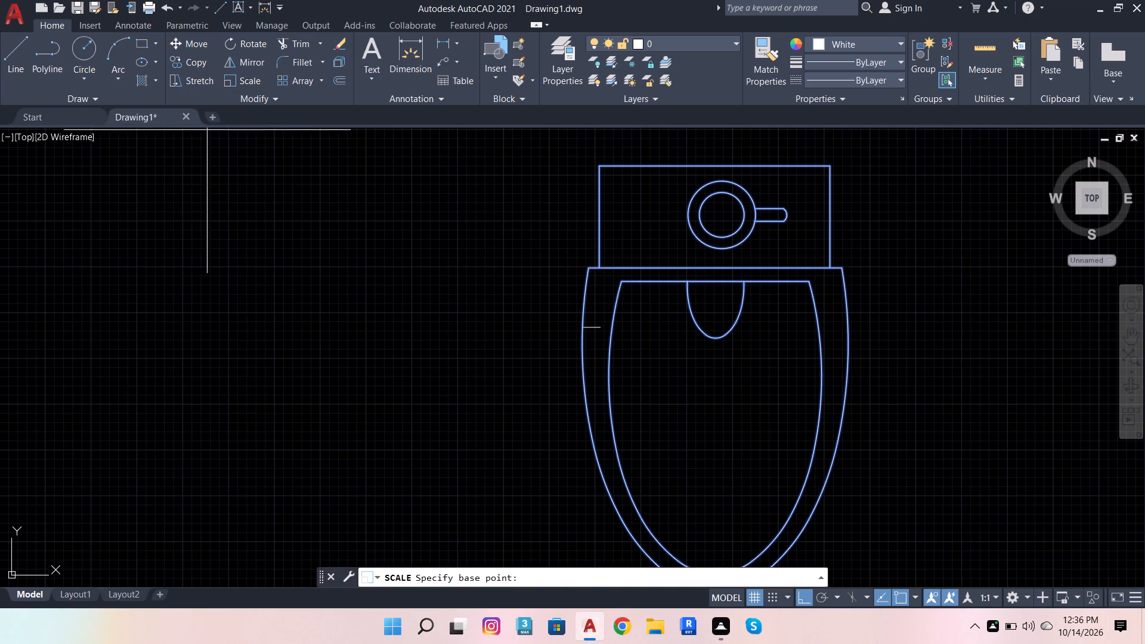
pyautogui.click(583, 329)
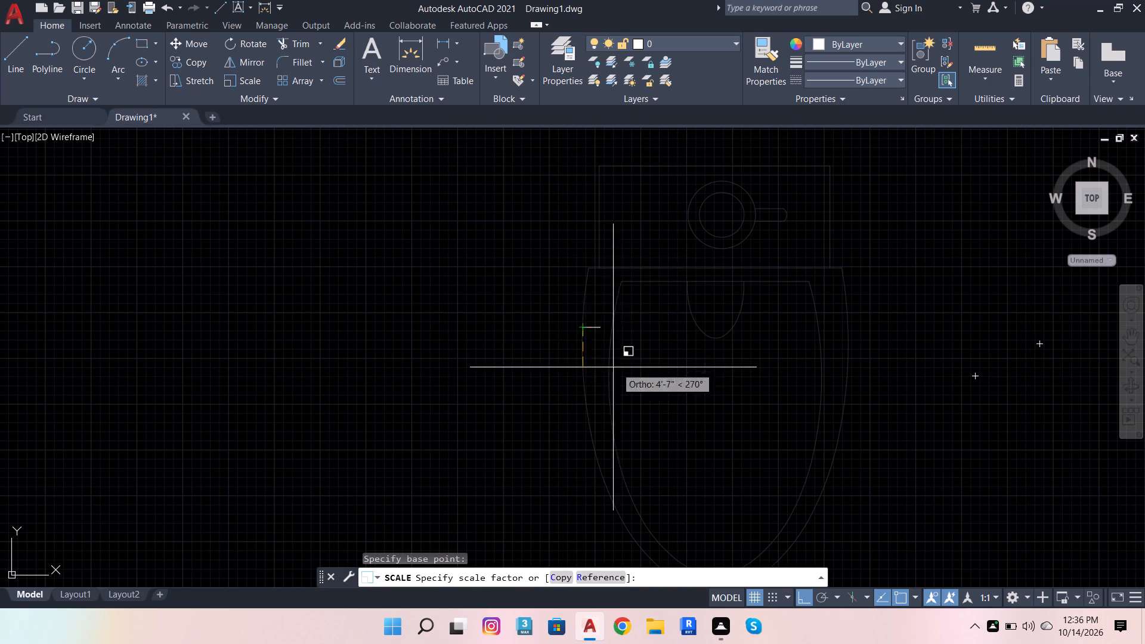
pyautogui.scroll(2, 600, 367)
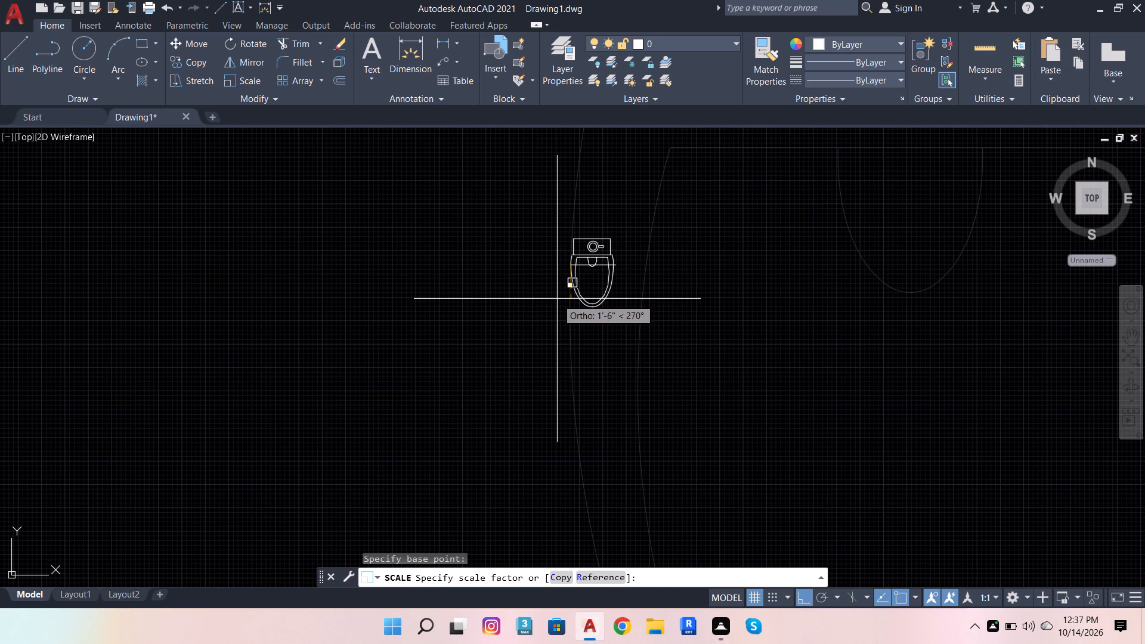
pyautogui.click(560, 300)
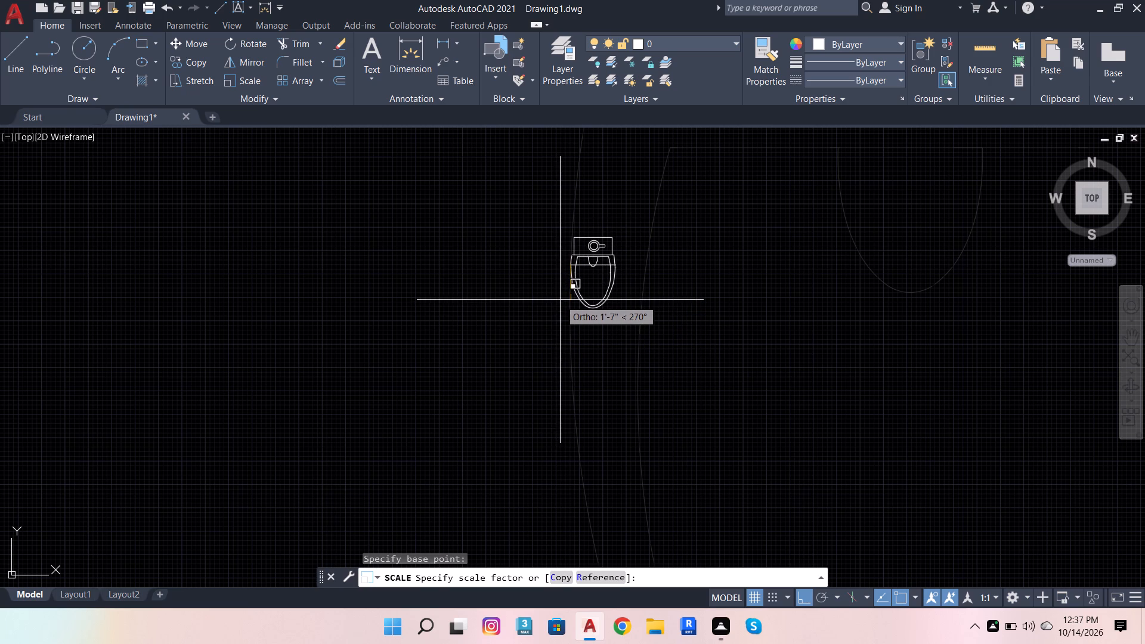
pyautogui.scroll(4, 617, 264)
pyautogui.click(544, 295)
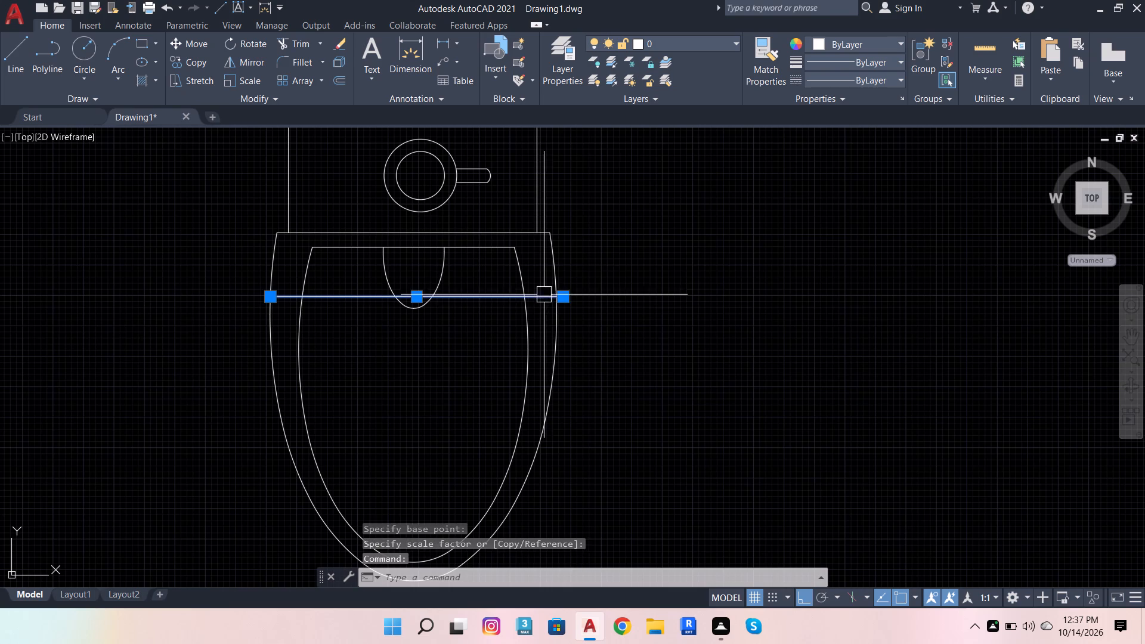
pyautogui.press('Delete')
# Draw a 2'6" vertical guide line down from the dining table's top edge, at the start of its upper-left rounded corner.
pyautogui.scroll(-7, 589, 239)
pyautogui.scroll(-4, 584, 346)
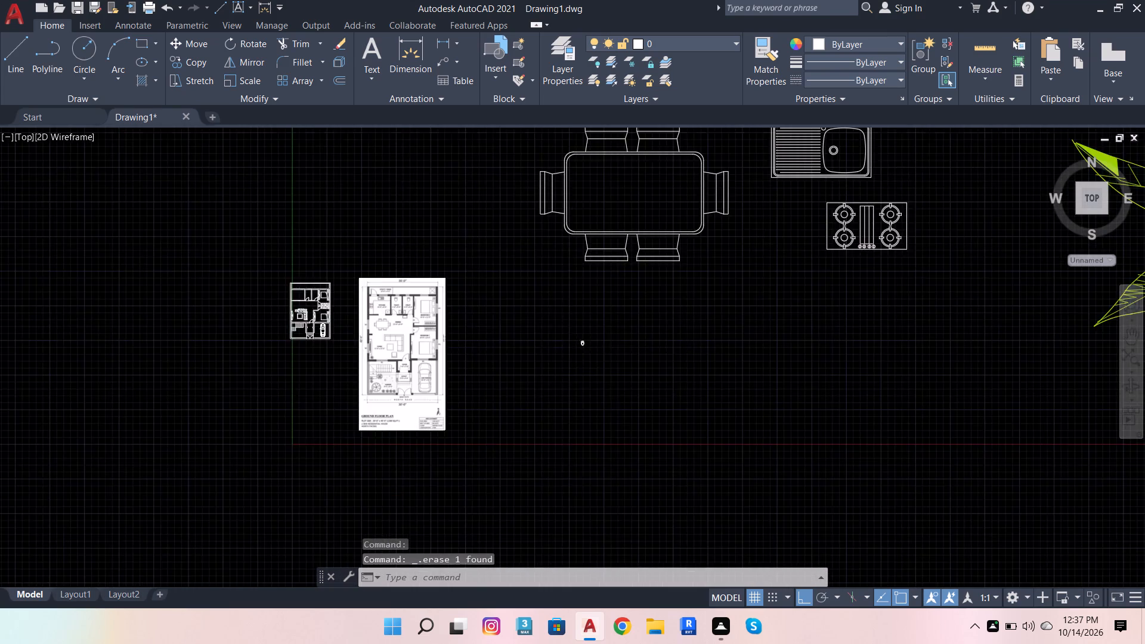
pyautogui.scroll(4, 603, 233)
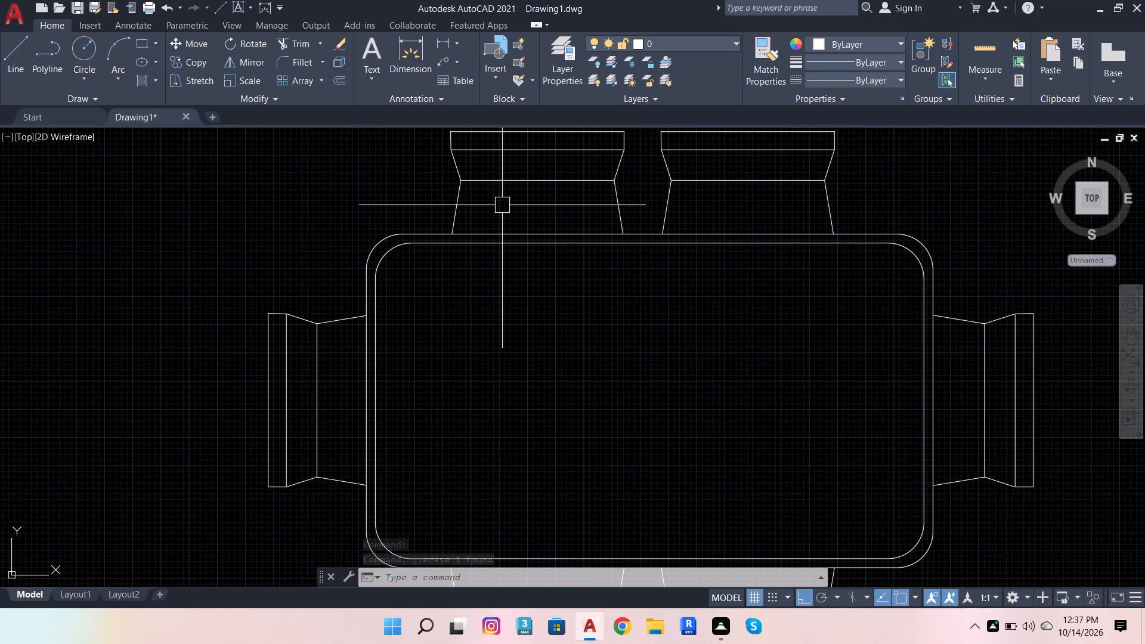
pyautogui.click(11, 60)
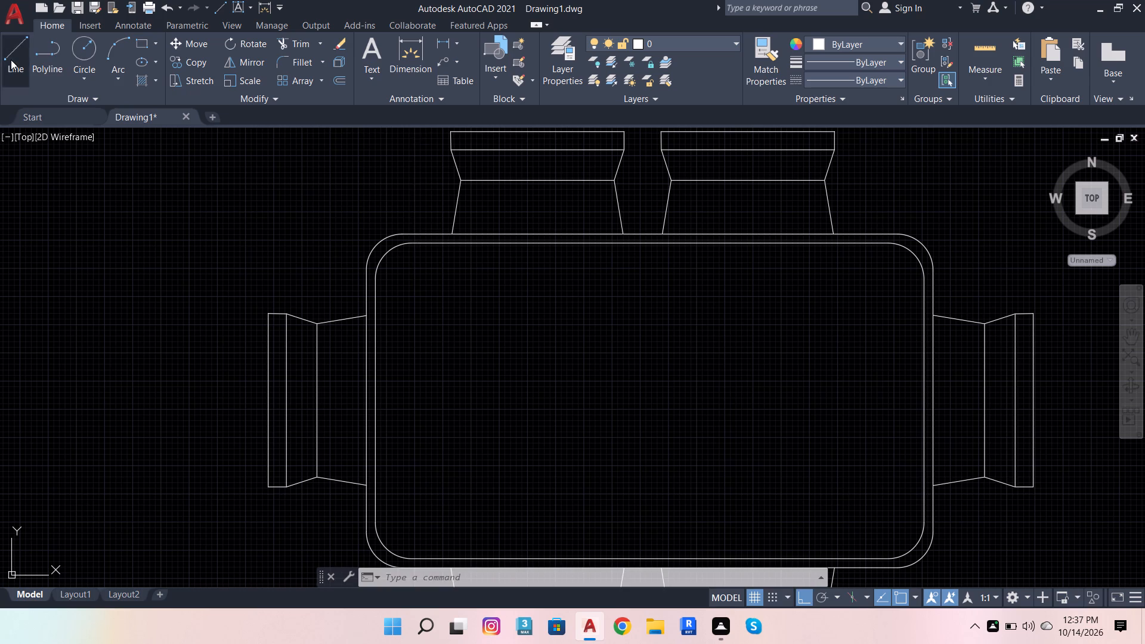
pyautogui.click(398, 234)
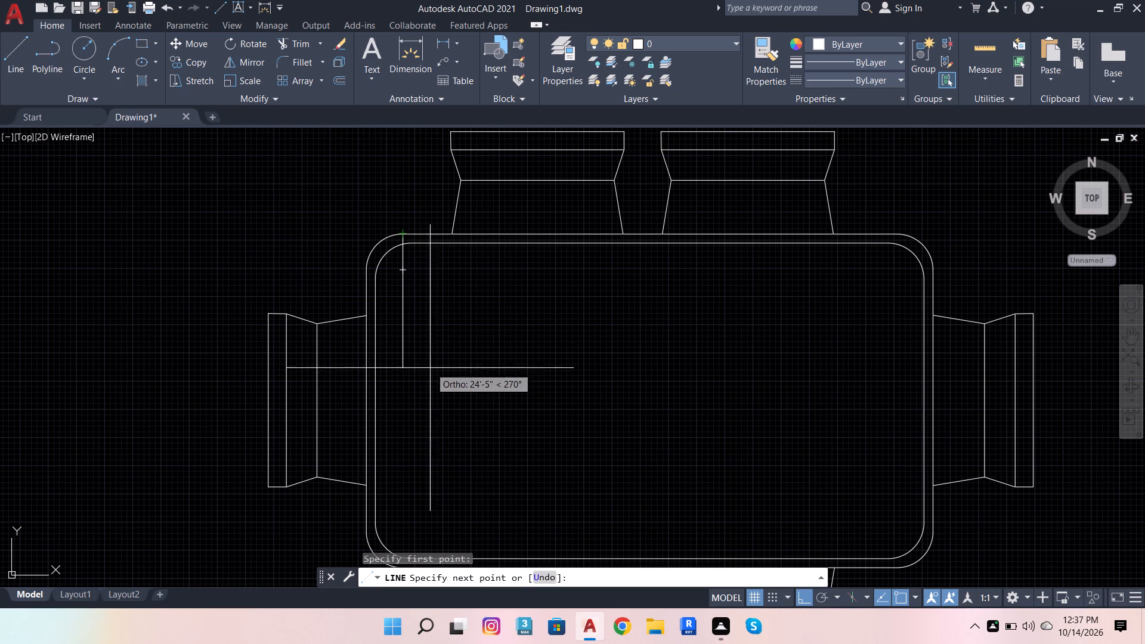
pyautogui.write("2'6")
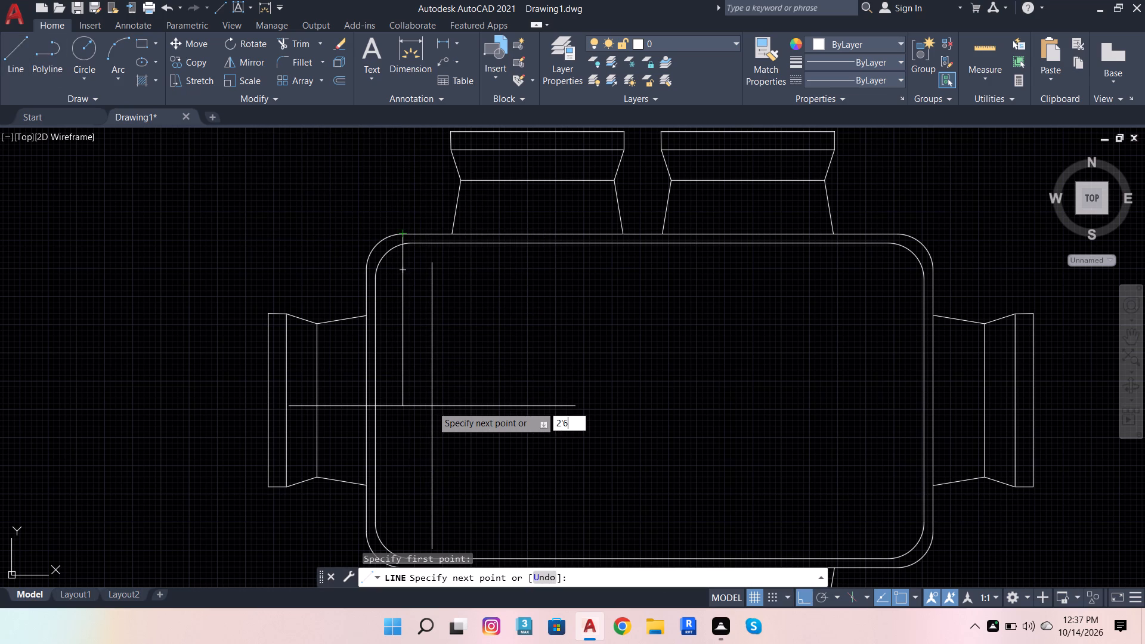
pyautogui.press('Return')
pyautogui.press('Escape')
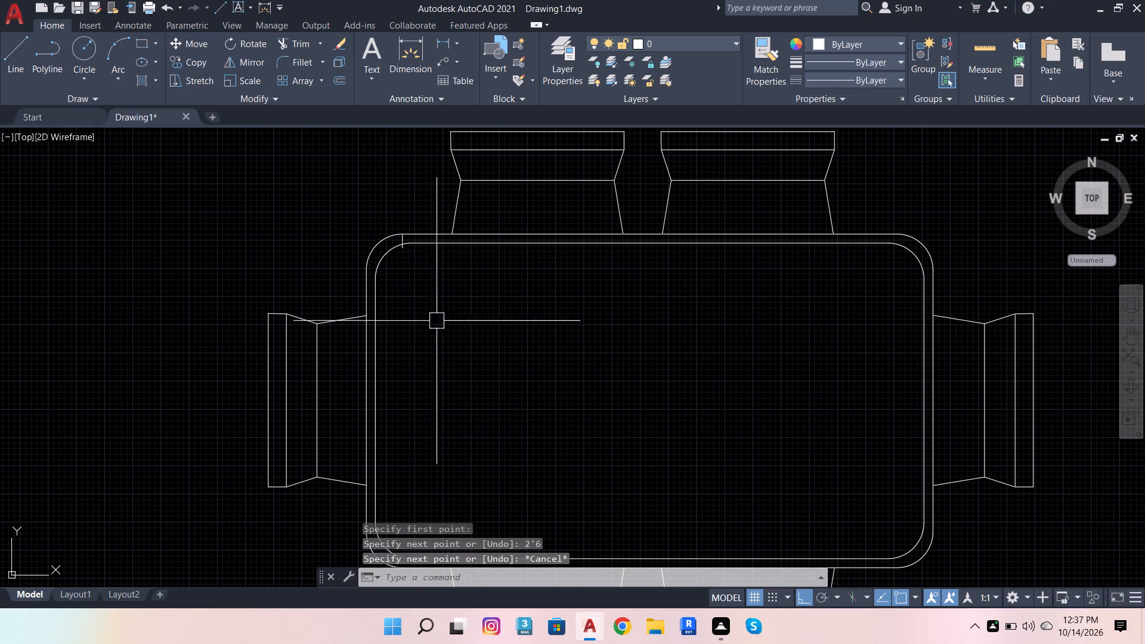
# Scale the dining set down from the guide line's top until the table's depth matches the 2'6" line, and erase the line.
pyautogui.click(431, 240)
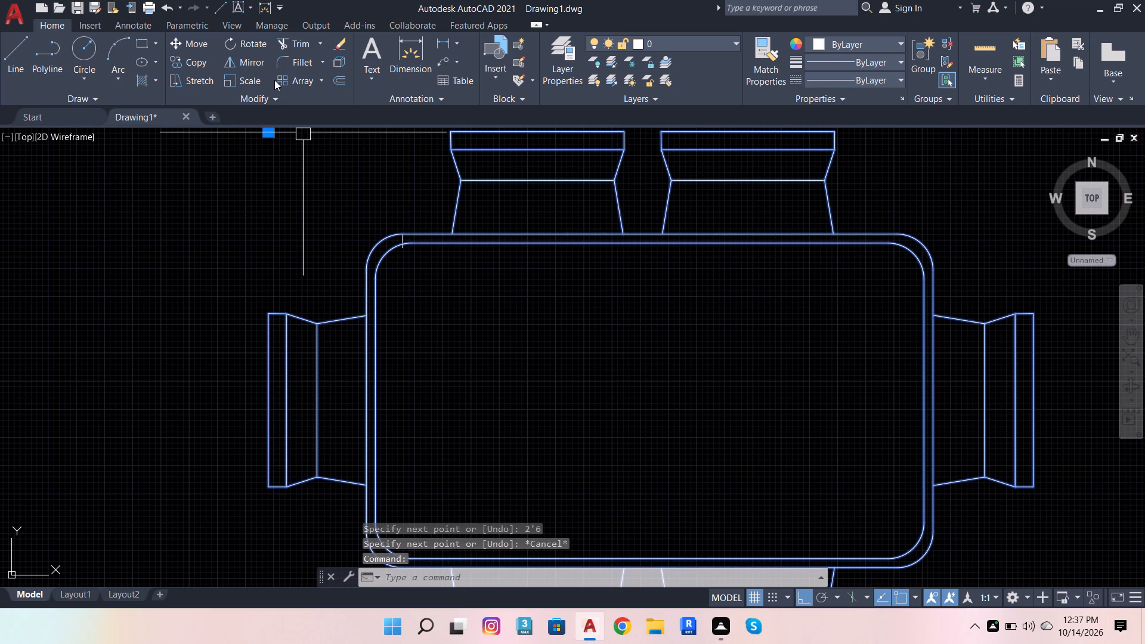
pyautogui.click(238, 80)
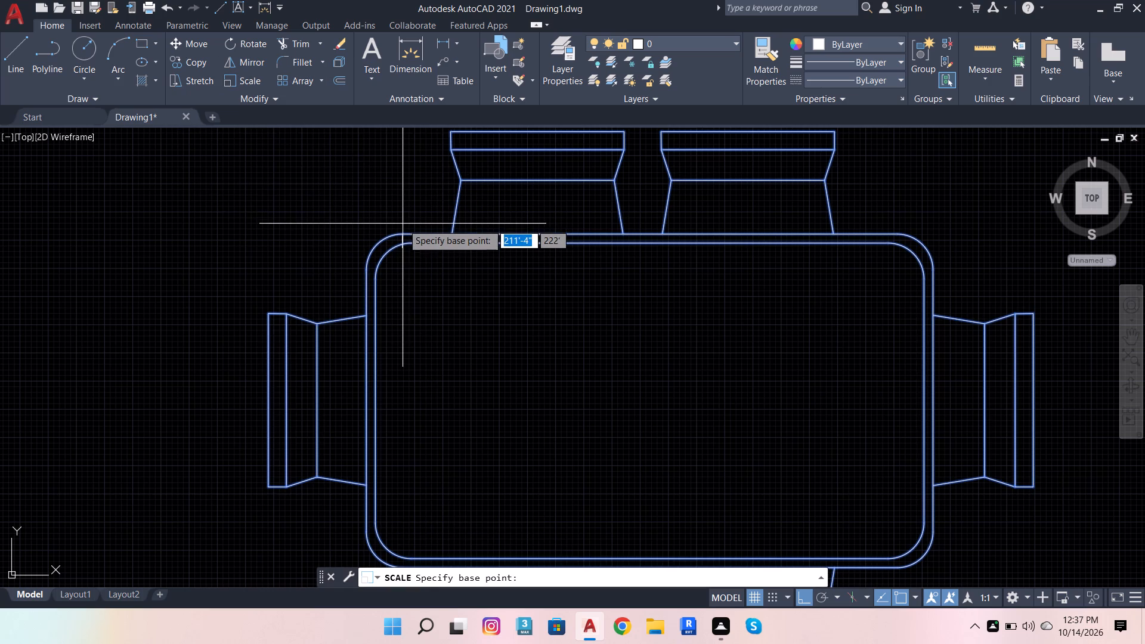
pyautogui.click(404, 234)
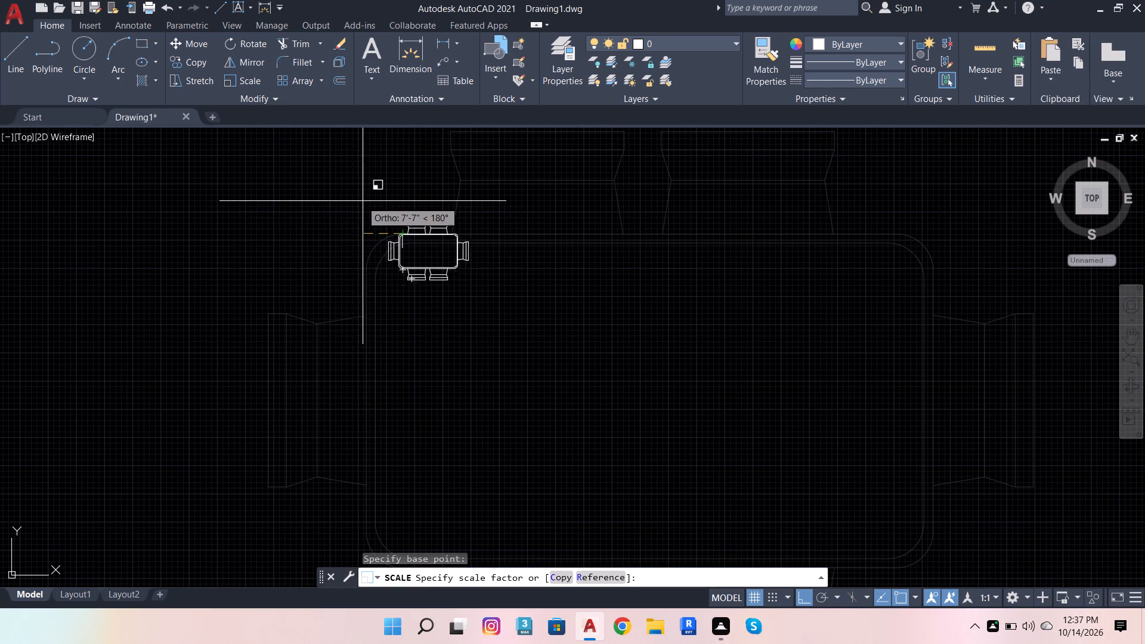
pyautogui.scroll(3, 365, 201)
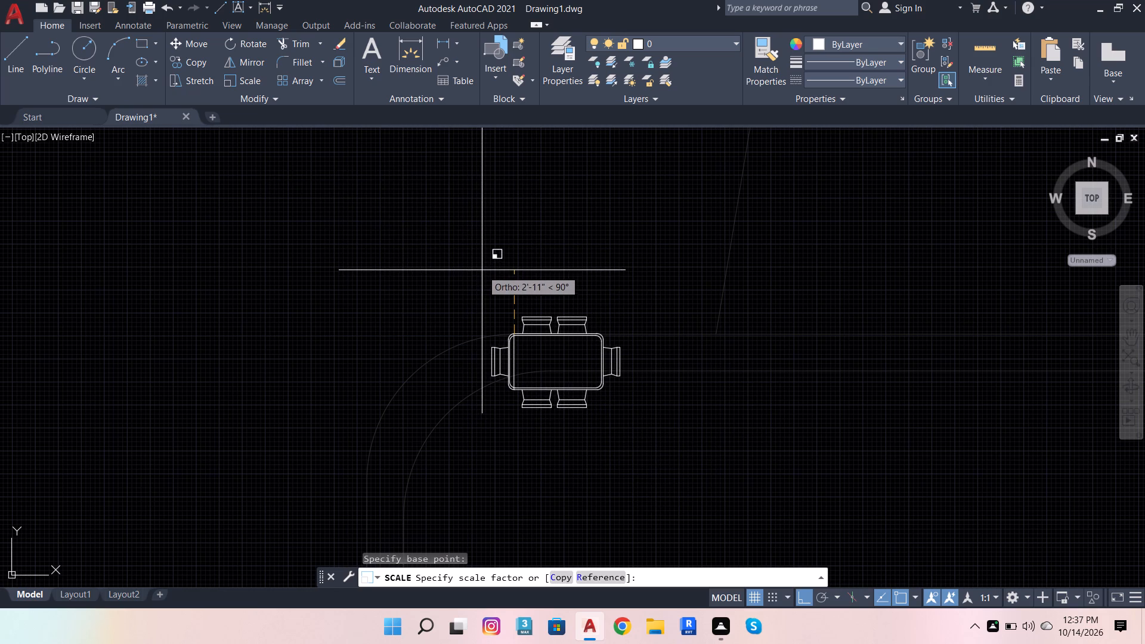
pyautogui.click(482, 270)
pyautogui.scroll(2, 540, 345)
pyautogui.scroll(3, 474, 400)
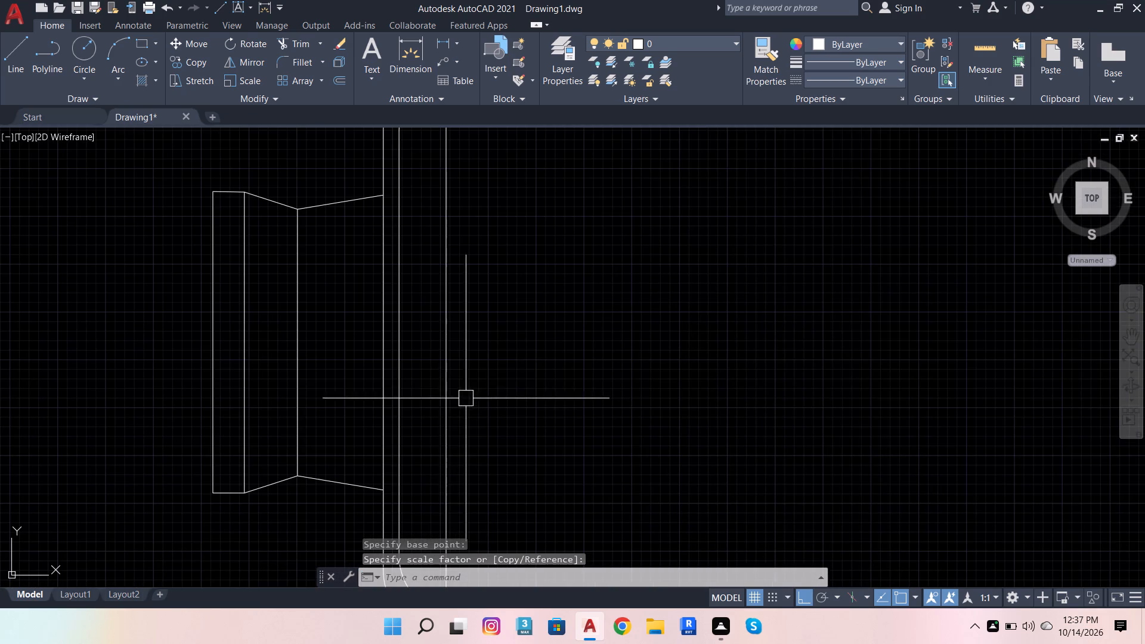
pyautogui.click(456, 383)
pyautogui.click(433, 335)
pyautogui.press('Delete')
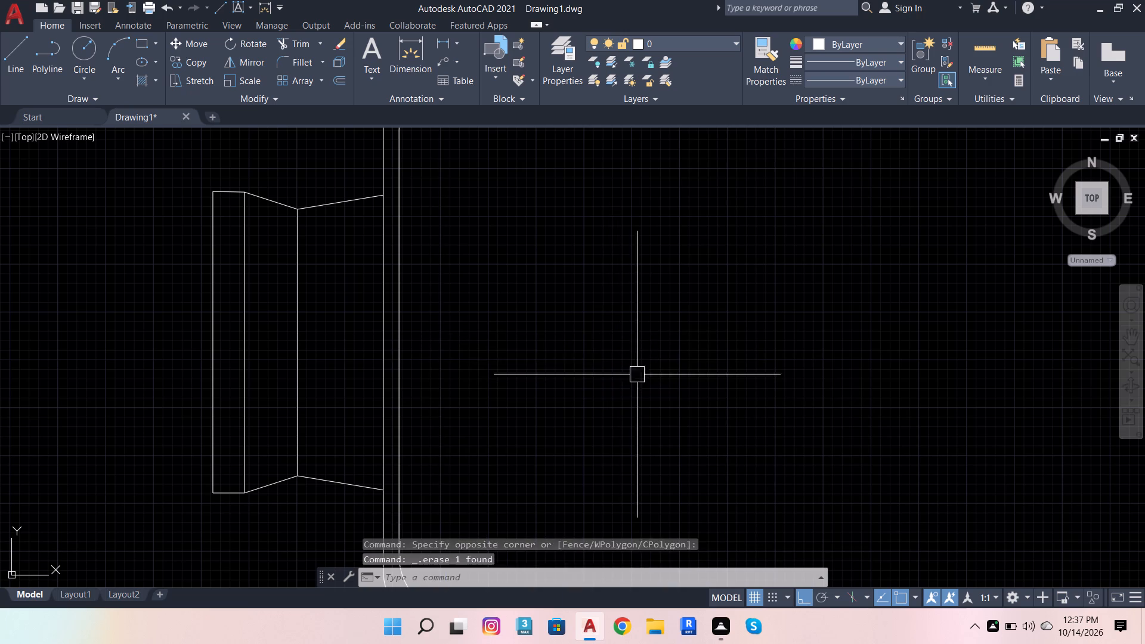
# Move the six-seat dining set beside the toilet, to the right of the reference plan.
pyautogui.scroll(-5, 641, 457)
pyautogui.click(676, 431)
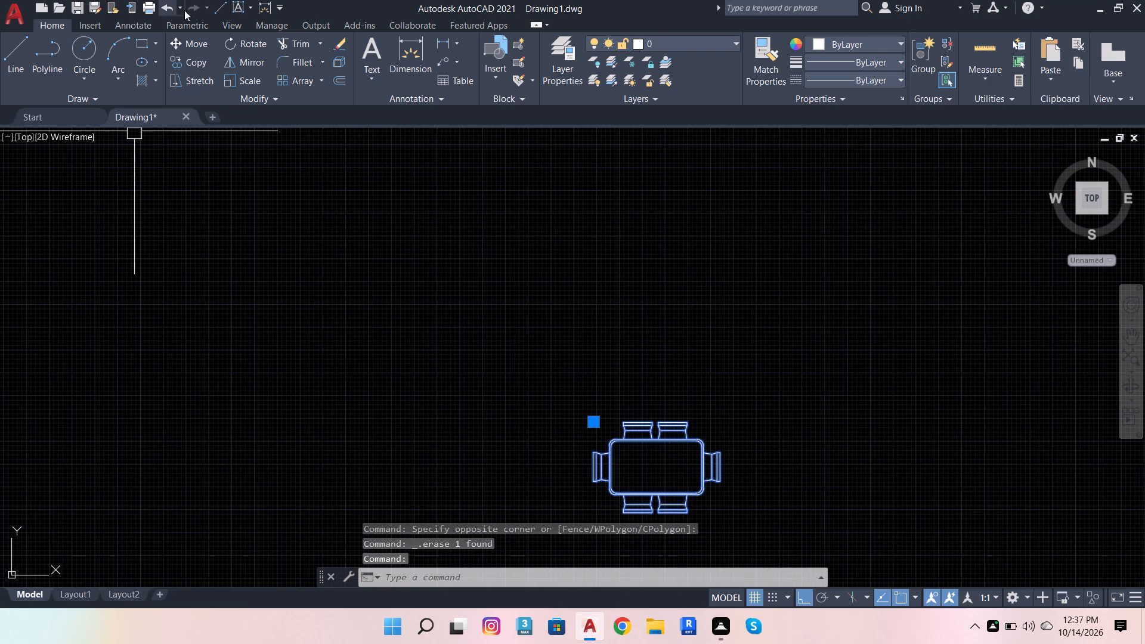
pyautogui.click(206, 46)
pyautogui.click(606, 435)
pyautogui.scroll(-7, 736, 306)
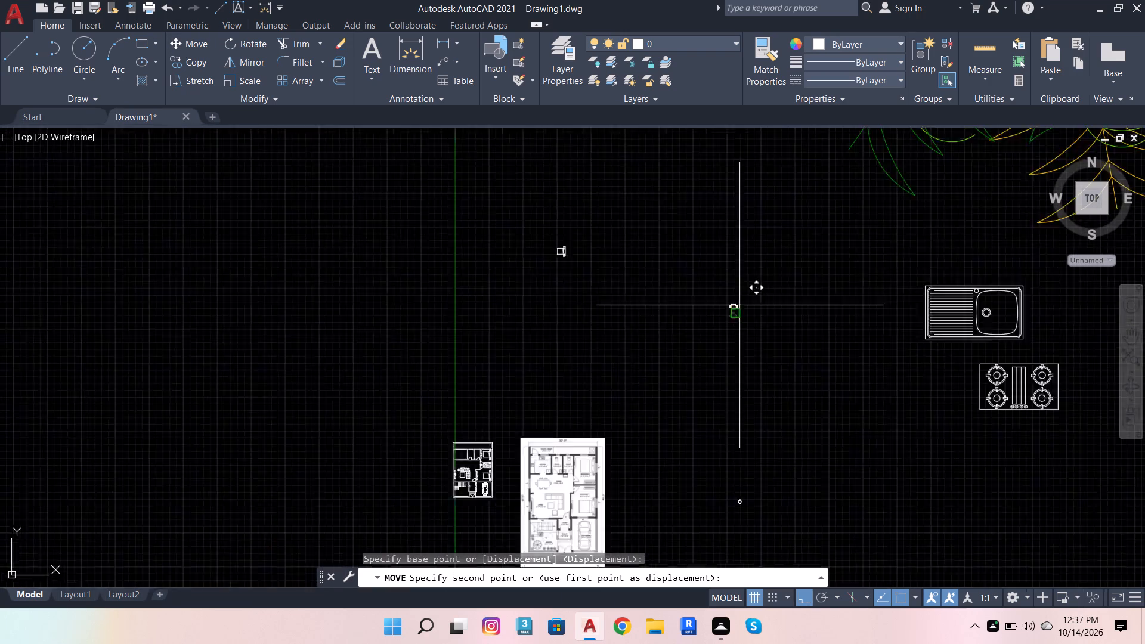
pyautogui.scroll(2, 716, 417)
pyautogui.click(728, 438)
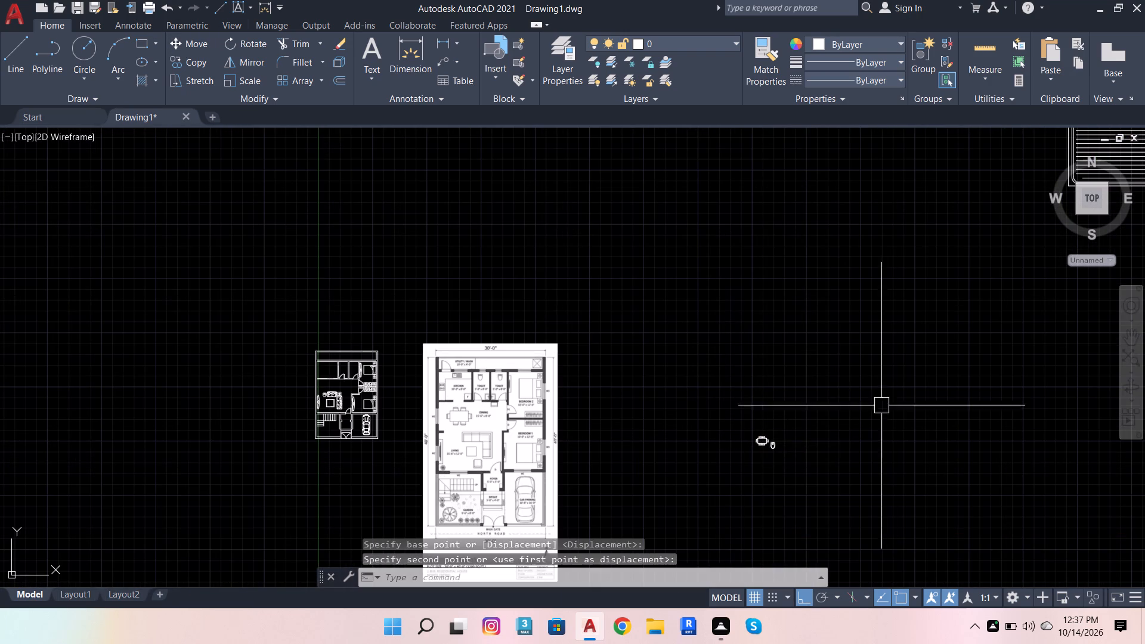
# Draw a 2'2" horizontal guide line inward from the kitchen sink's left edge, just below its upper-left corner.
pyautogui.scroll(-2, 401, 529)
pyautogui.scroll(2, 664, 400)
pyautogui.scroll(4, 740, 301)
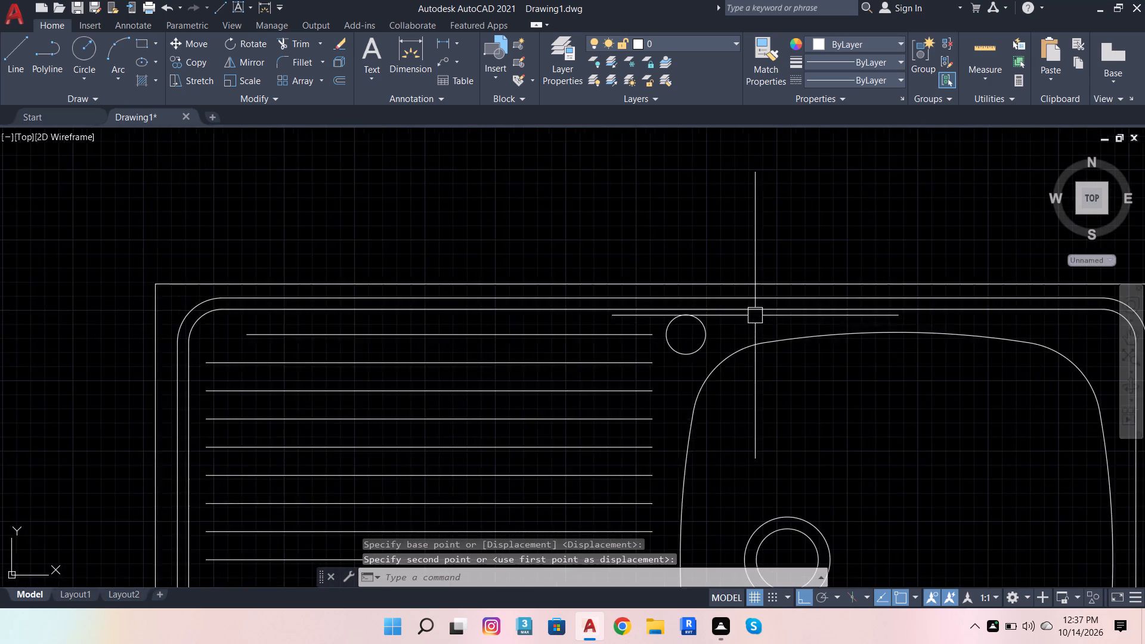
pyautogui.scroll(-2, 107, 312)
pyautogui.click(10, 52)
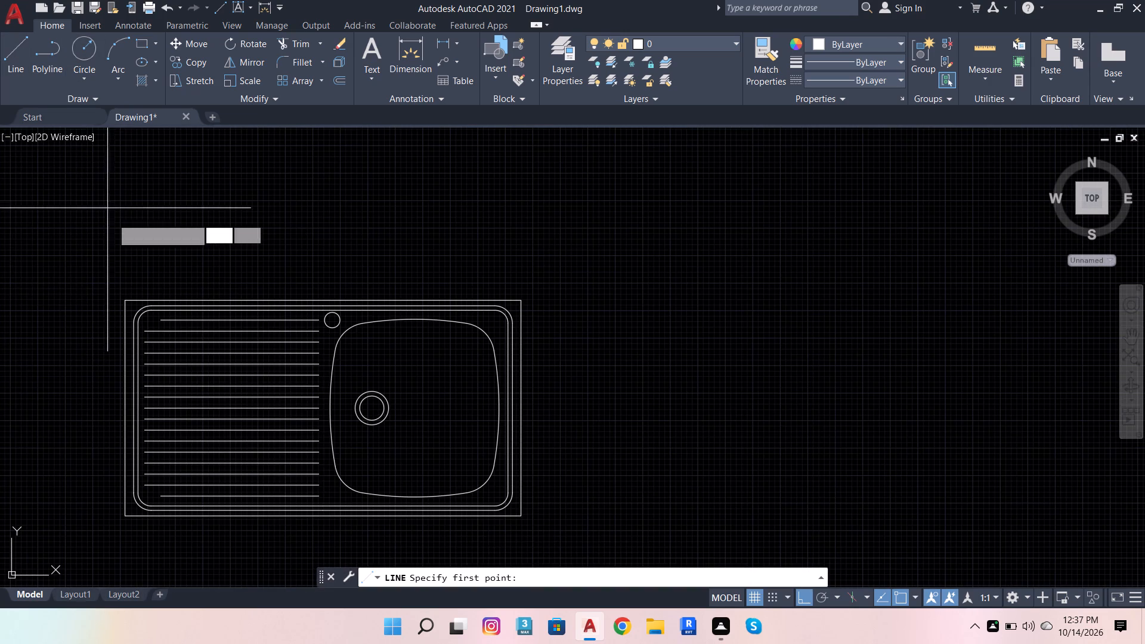
pyautogui.scroll(2, 122, 302)
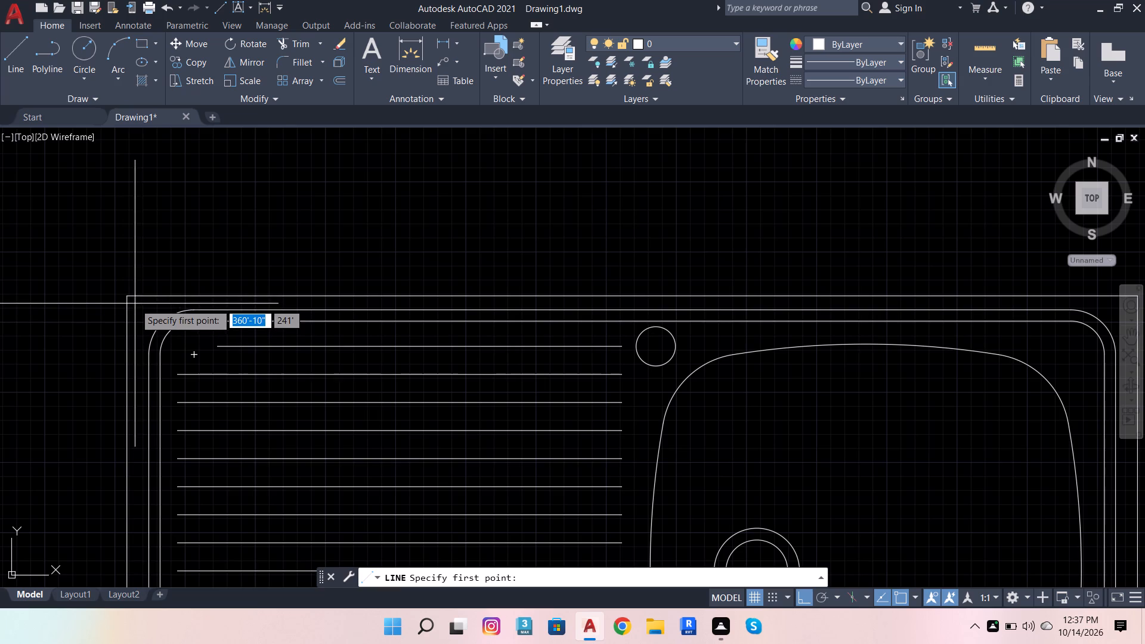
pyautogui.scroll(-2, 152, 236)
pyautogui.scroll(4, 116, 304)
pyautogui.scroll(-3, 117, 309)
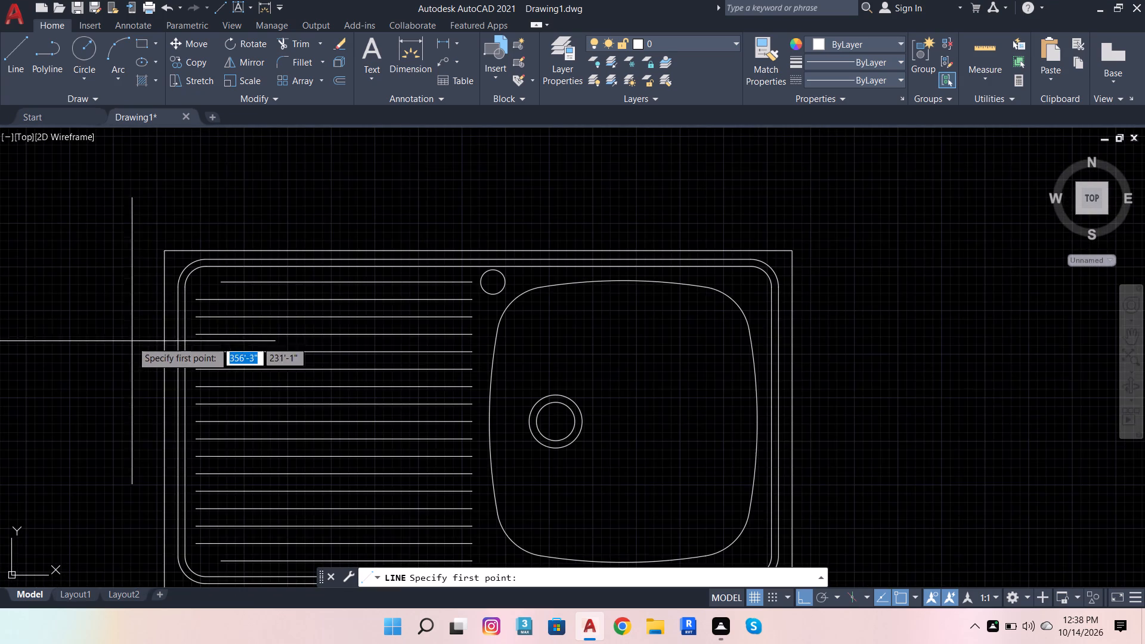
pyautogui.scroll(3, 179, 285)
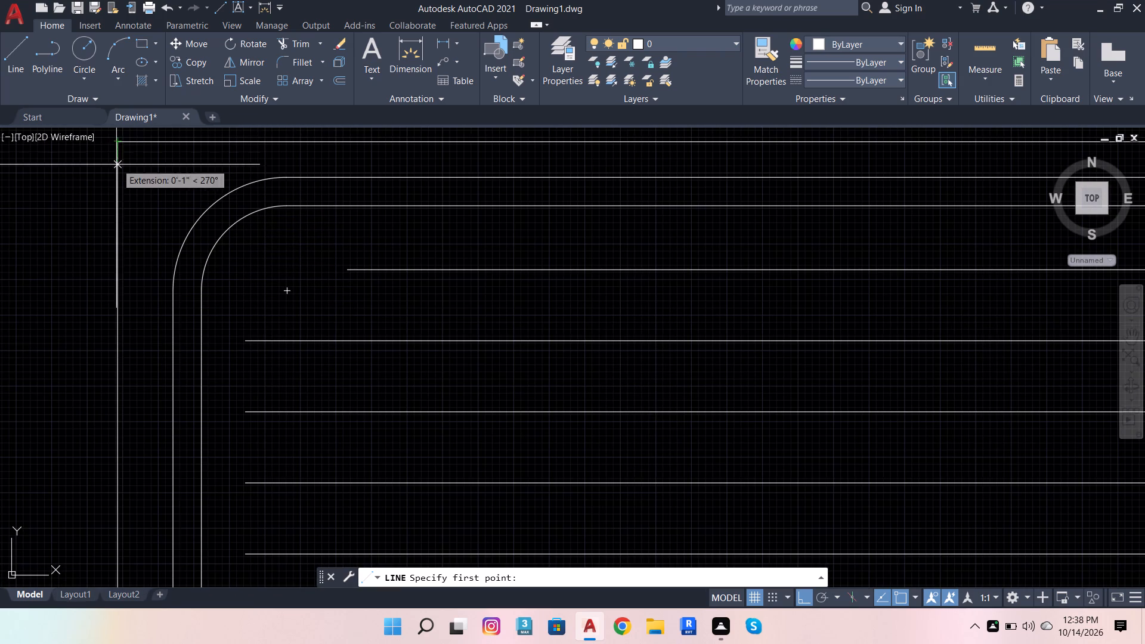
pyautogui.click(114, 212)
pyautogui.scroll(-2, 119, 283)
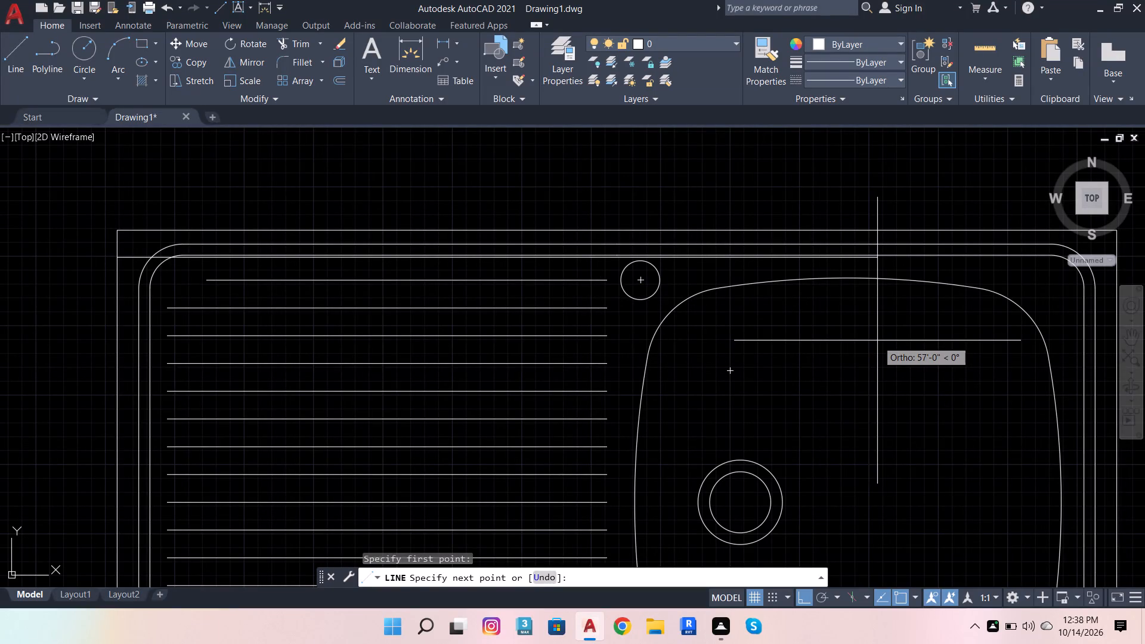
pyautogui.write("2'2")
pyautogui.press('Return')
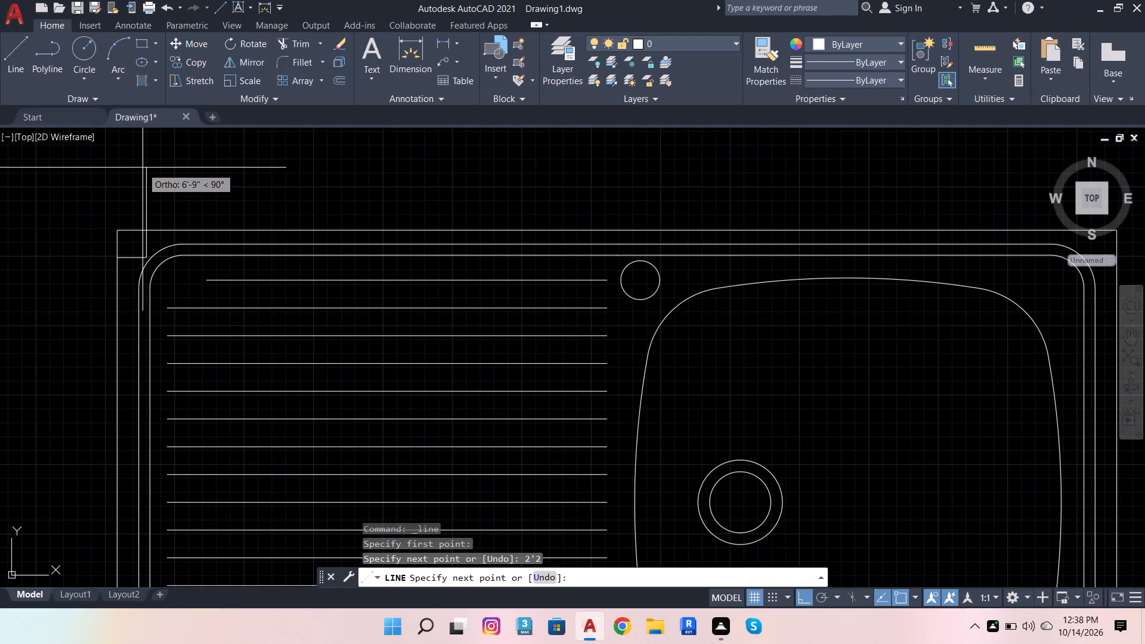
pyautogui.scroll(1, 154, 175)
pyautogui.press('Escape')
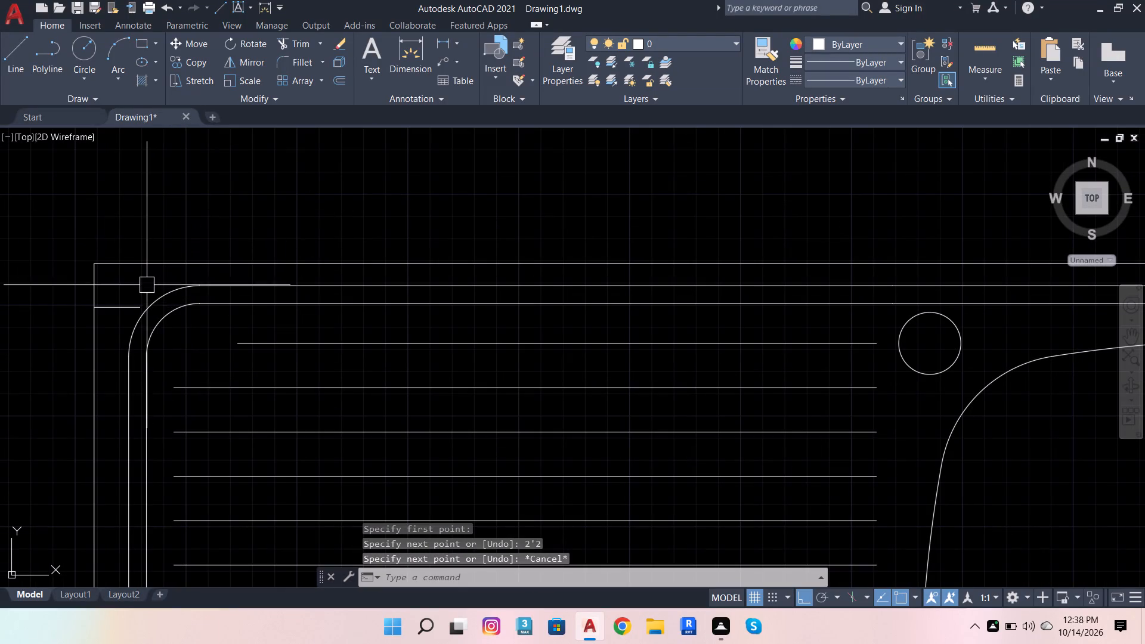
# Scale the kitchen sink down from the guide line's left end until the sink's width matches the 2'2" line, and erase the line.
pyautogui.click(160, 250)
pyautogui.click(153, 281)
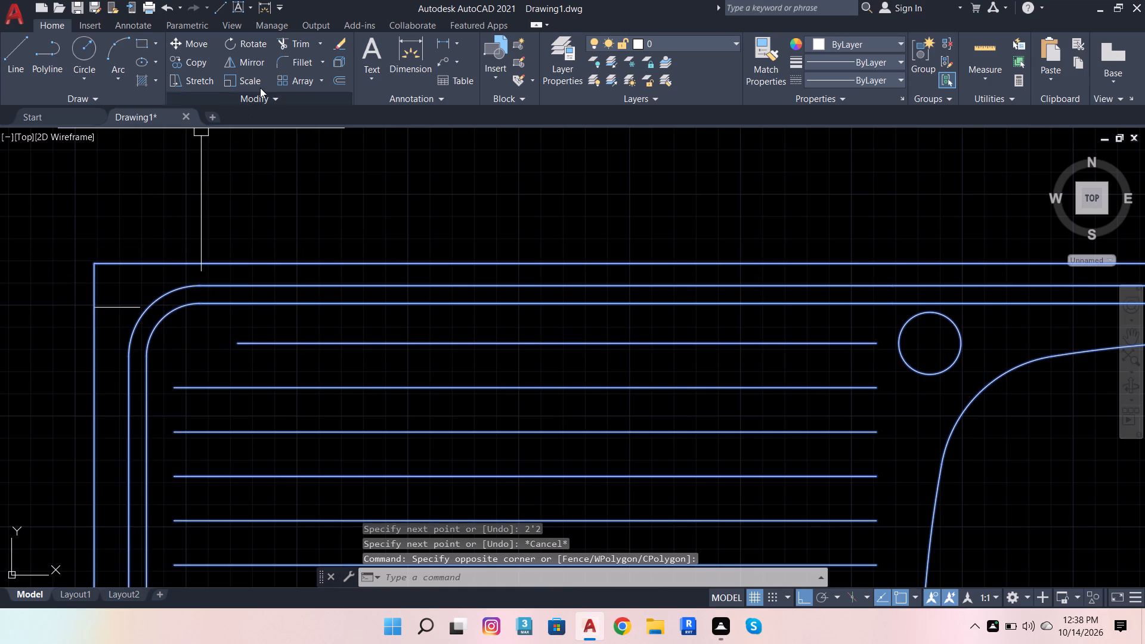
pyautogui.click(246, 78)
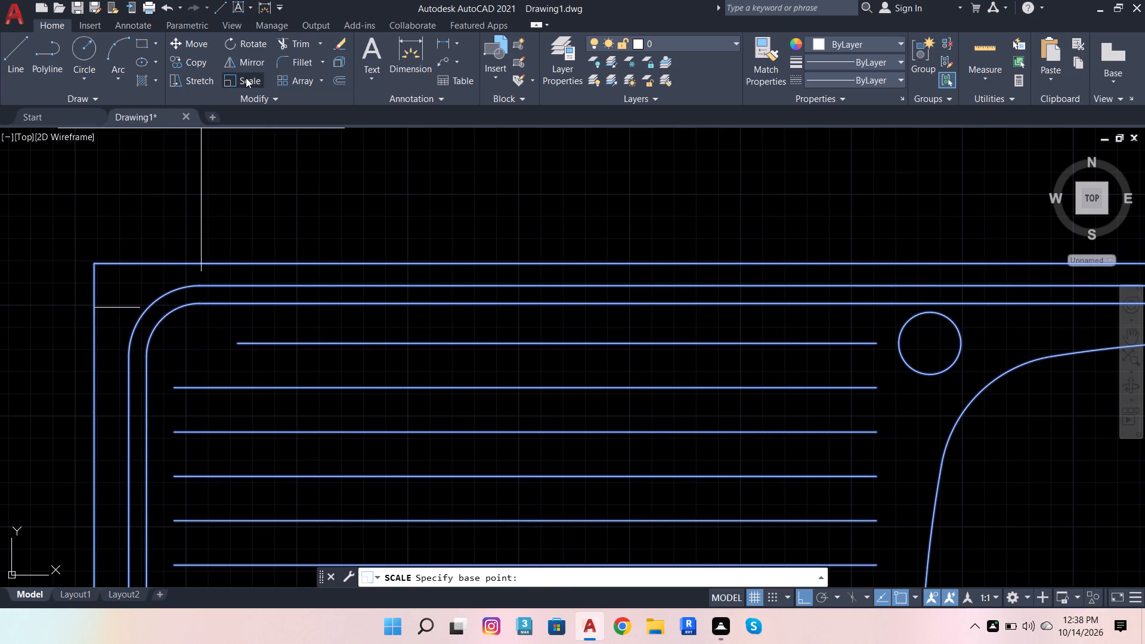
pyautogui.click(90, 309)
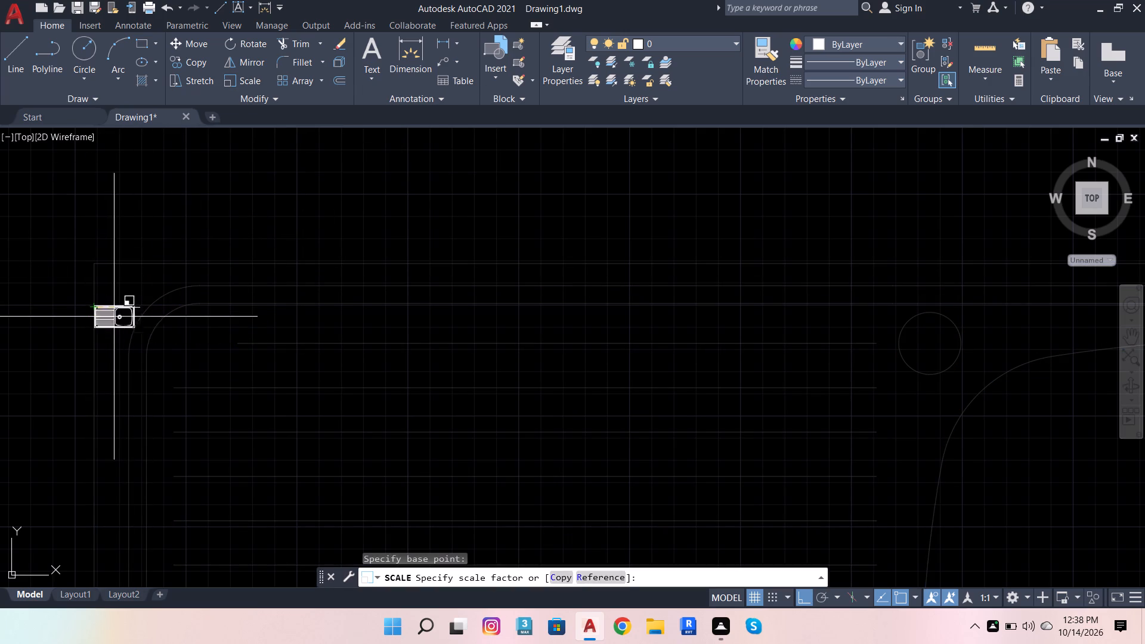
pyautogui.scroll(1, 94, 321)
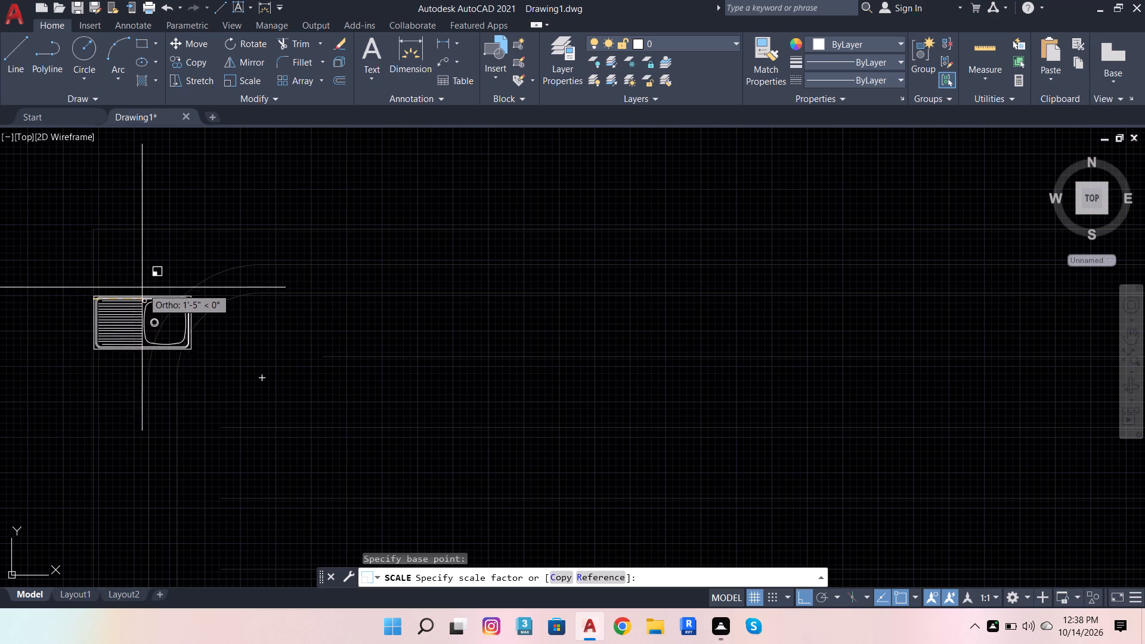
pyautogui.scroll(2, 130, 278)
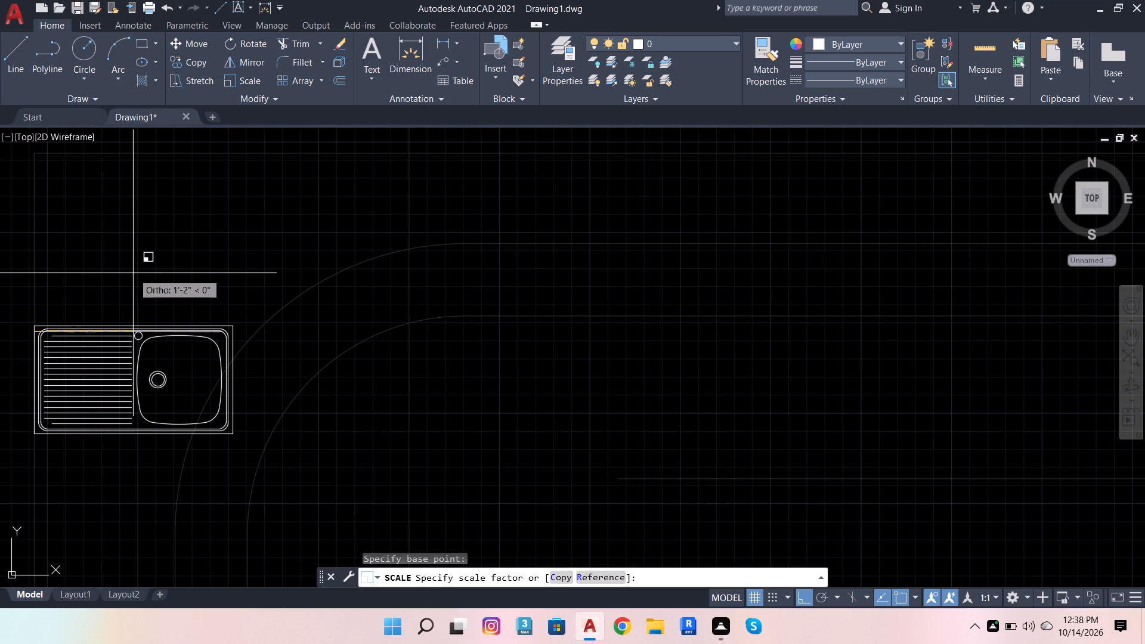
pyautogui.click(128, 272)
pyautogui.scroll(4, 197, 337)
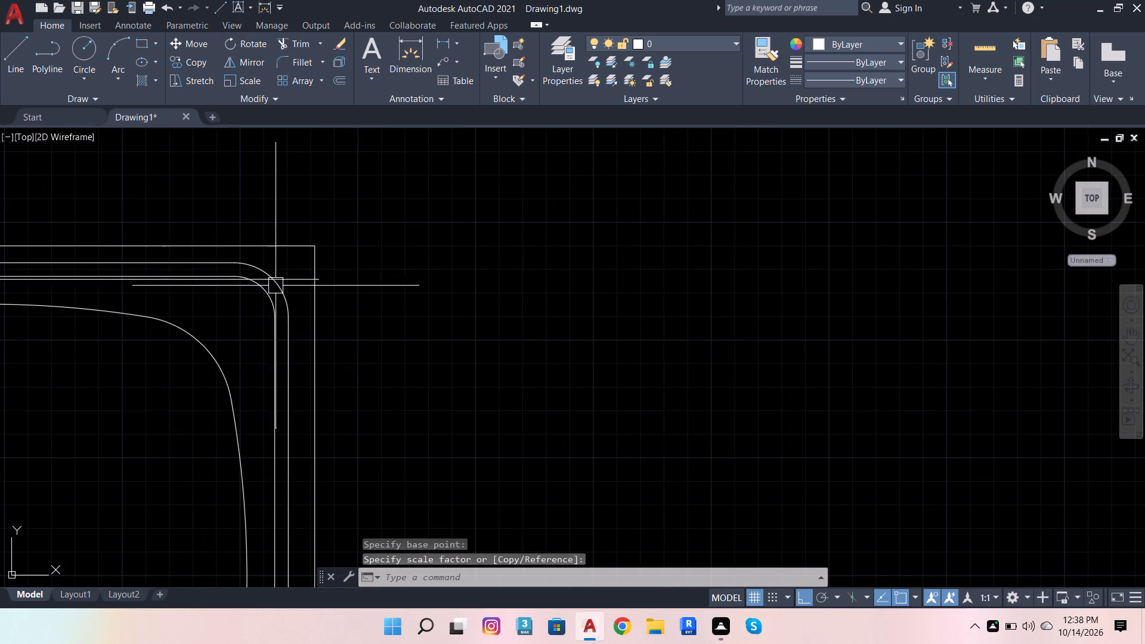
pyautogui.click(289, 277)
pyautogui.press('Delete')
# Turn ortho off and move the kitchen sink beside the dining set, just above the toilet.
pyautogui.scroll(-1, 328, 368)
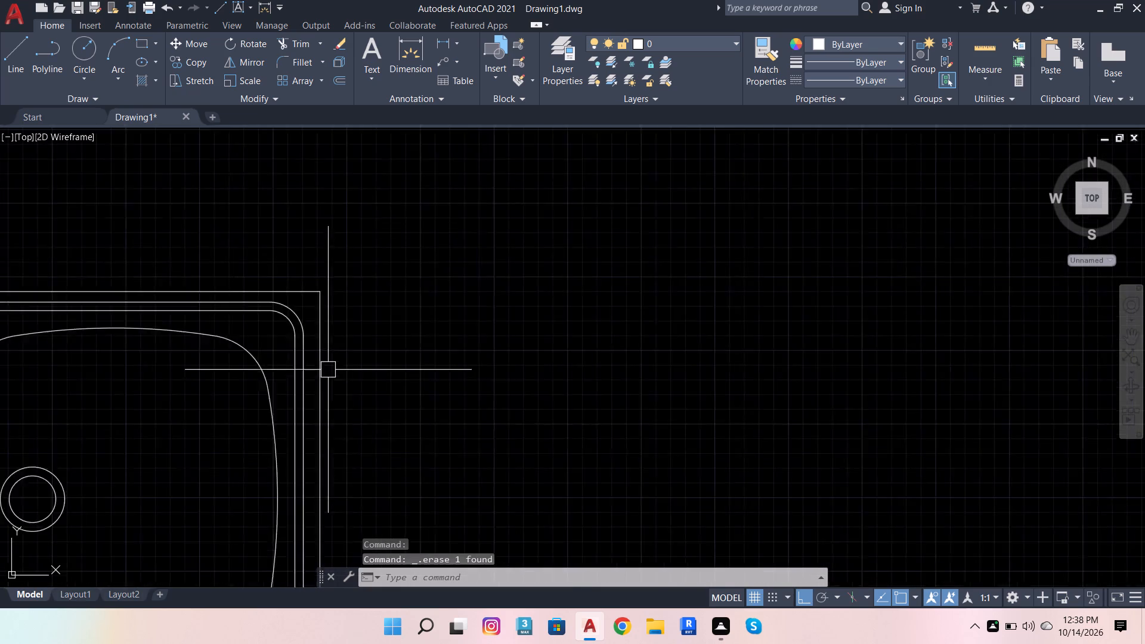
pyautogui.scroll(-1, 328, 370)
pyautogui.scroll(-8, 344, 302)
pyautogui.click(315, 334)
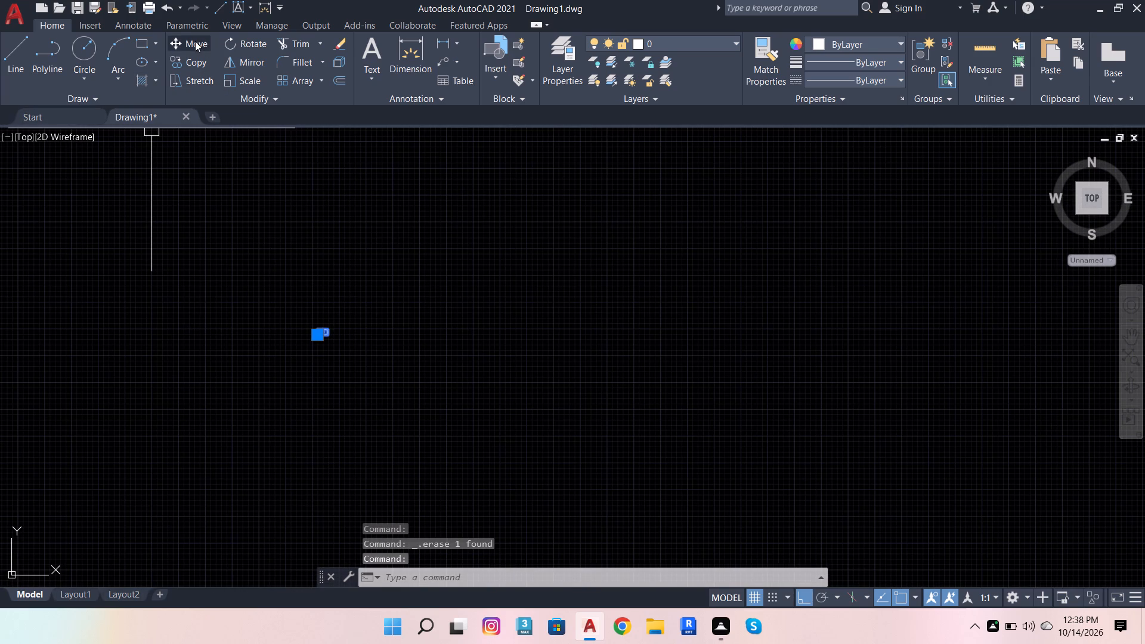
pyautogui.click(195, 41)
pyautogui.click(317, 327)
pyautogui.scroll(-5, 550, 322)
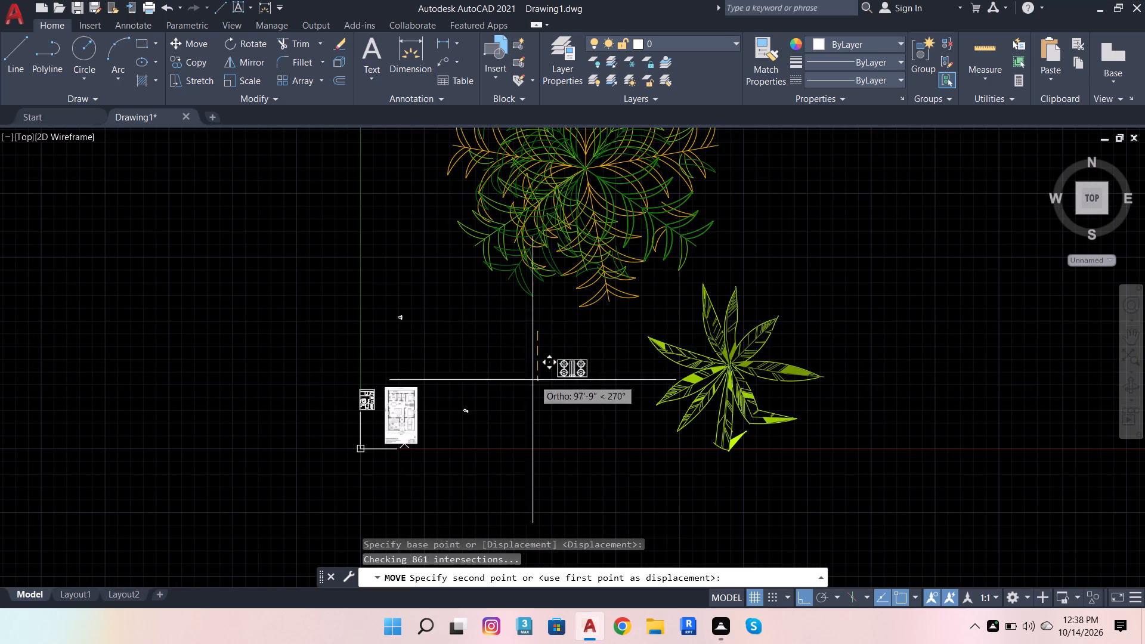
pyautogui.scroll(2, 455, 397)
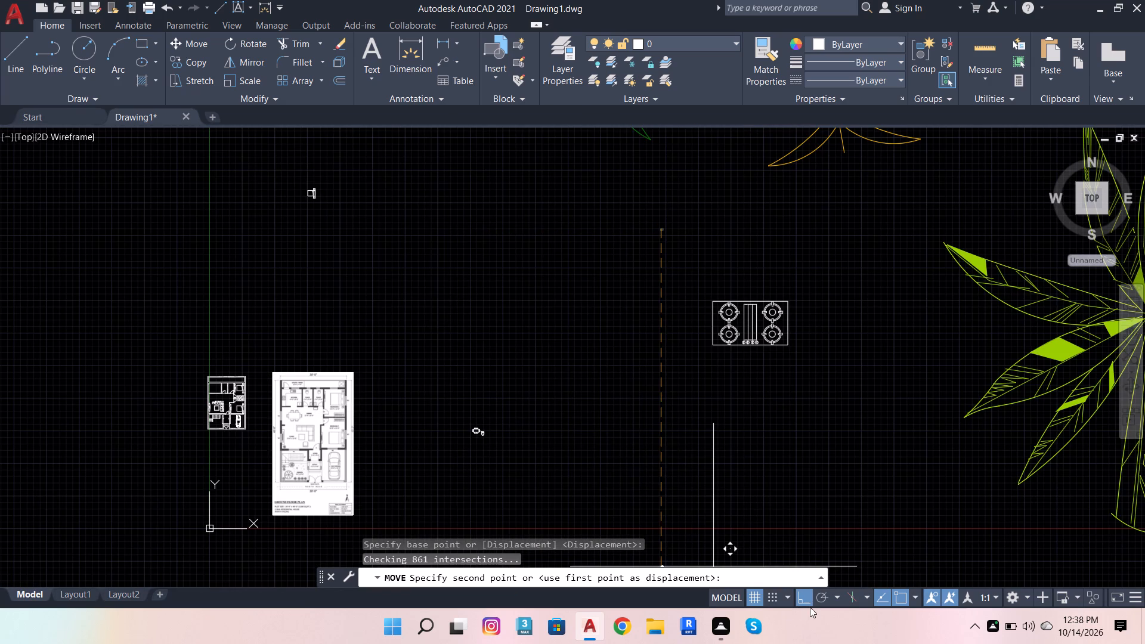
pyautogui.click(800, 600)
pyautogui.scroll(4, 530, 450)
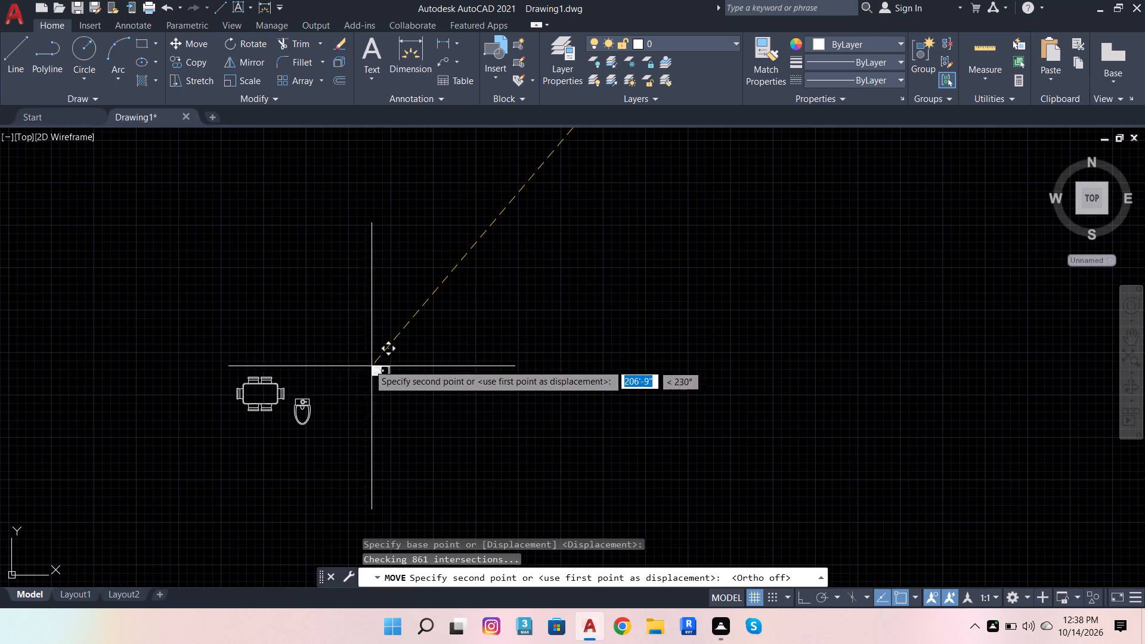
pyautogui.click(290, 373)
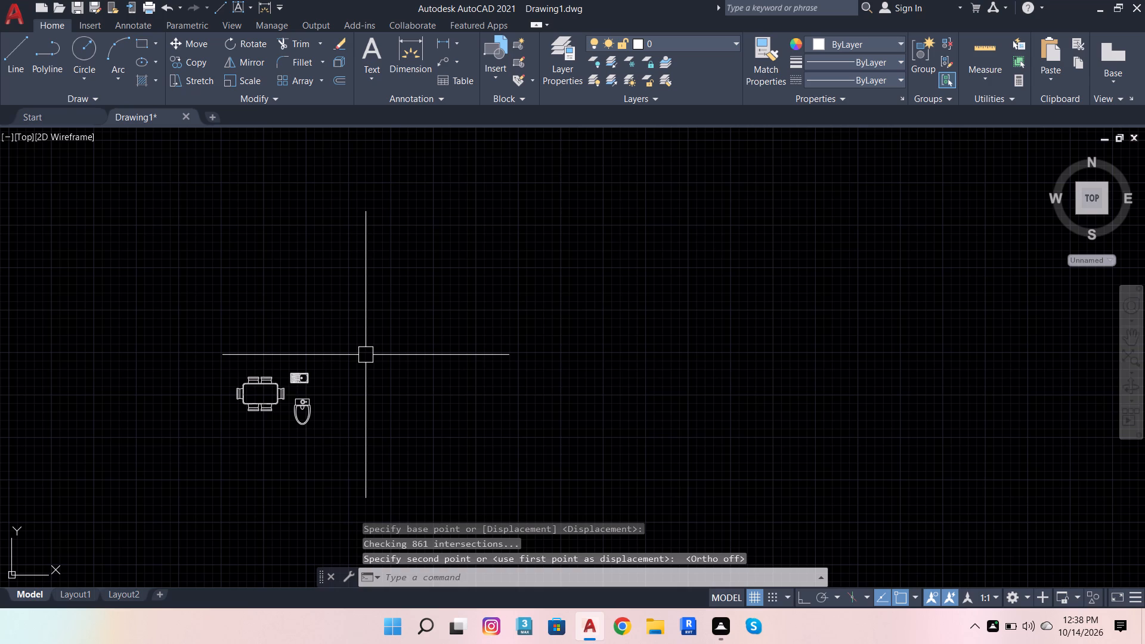
# Draw a 2'2" guide line inward from the four-burner stove's left edge, just below its upper-left corner.
pyautogui.scroll(-4, 366, 355)
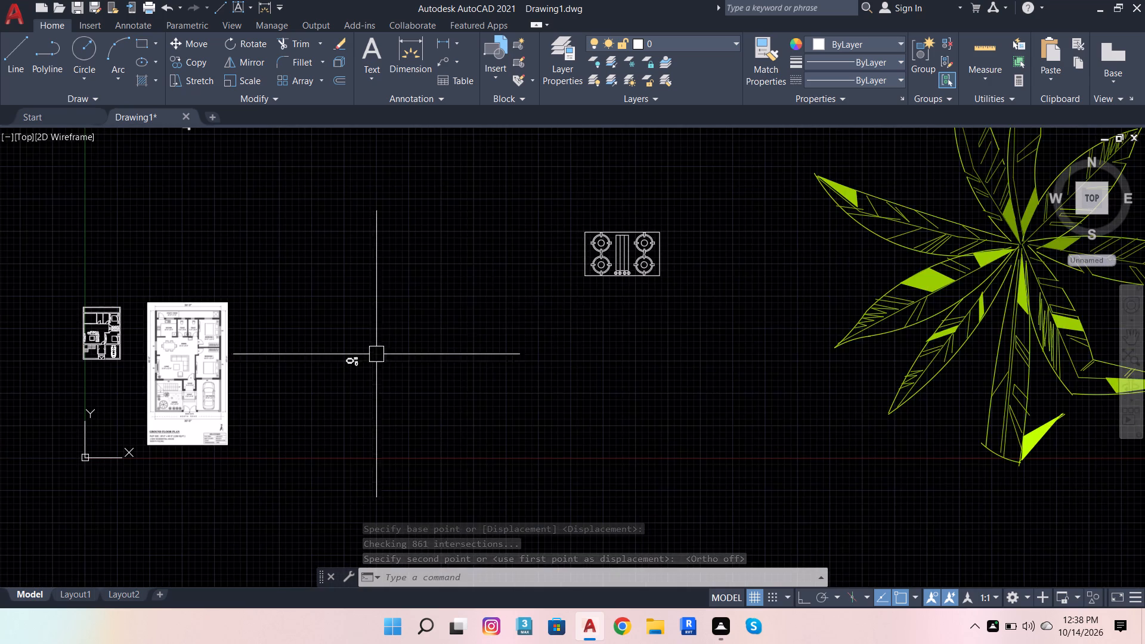
pyautogui.scroll(3, 685, 228)
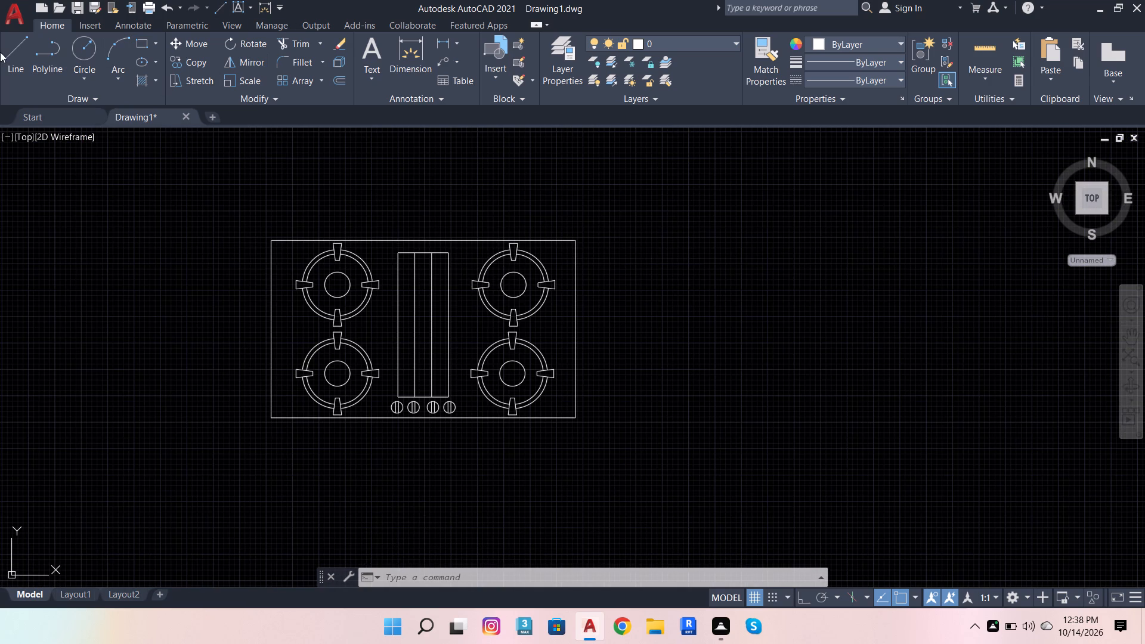
pyautogui.click(31, 51)
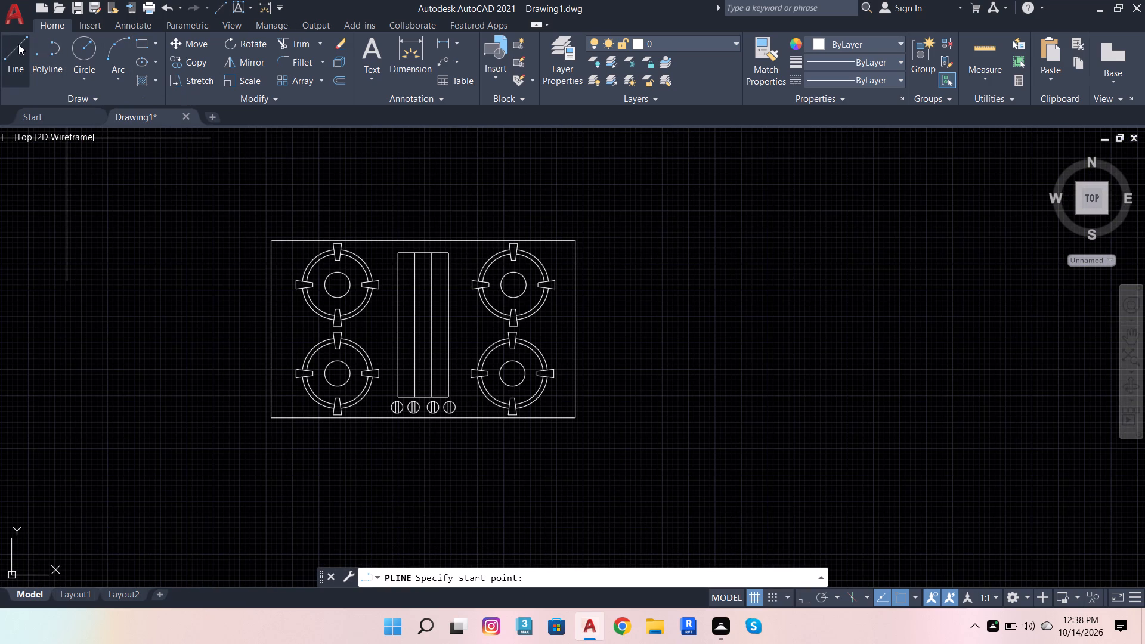
pyautogui.click(18, 44)
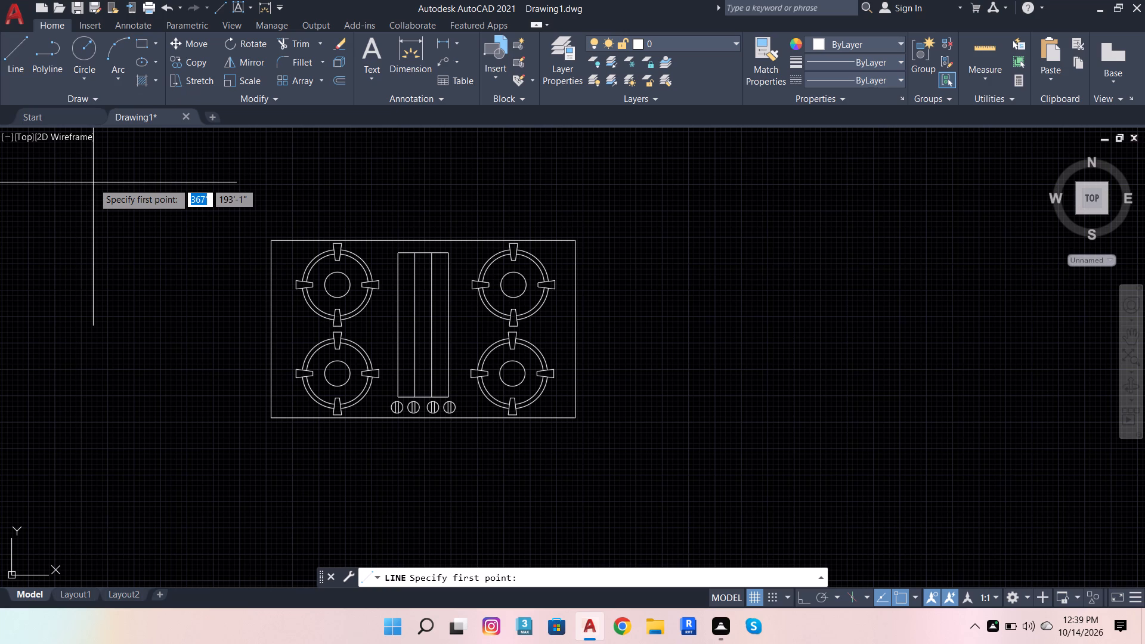
pyautogui.click(269, 261)
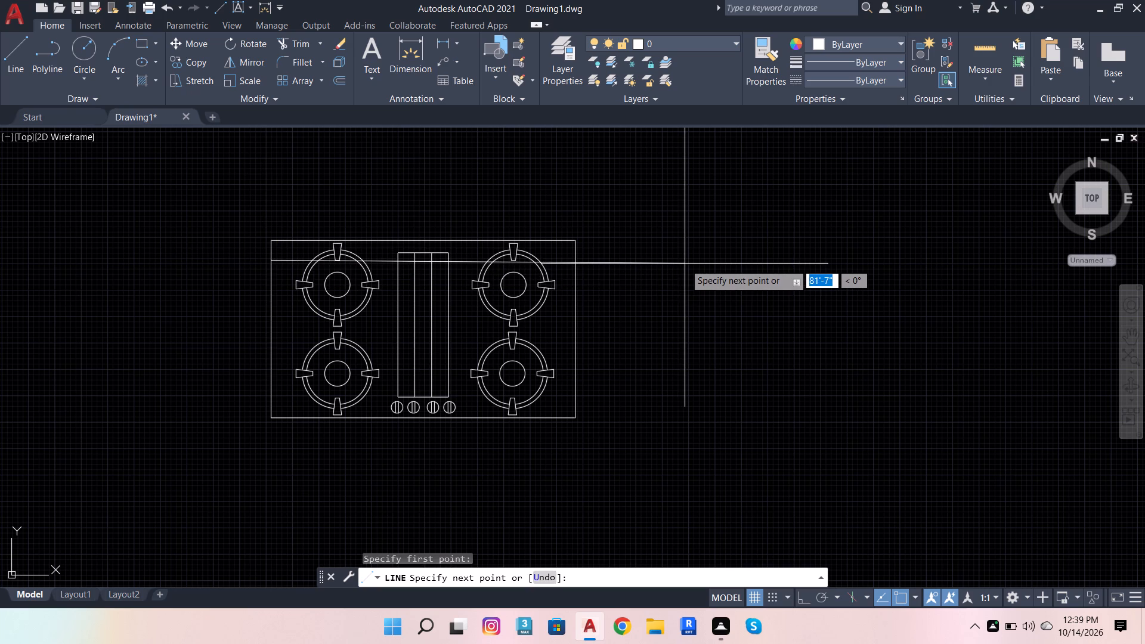
pyautogui.write("2'")
pyautogui.press('2')
pyautogui.press('Return')
pyautogui.press('Escape')
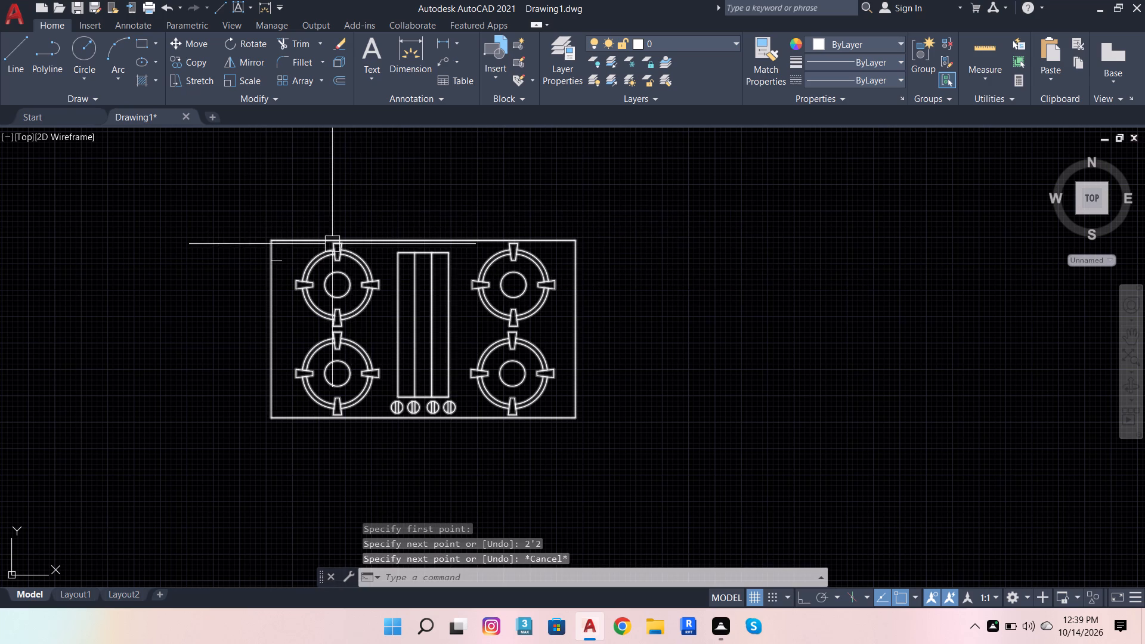
# Scale the stove down from the guide line's left end until its width matches the 2'2" line, and erase the line.
pyautogui.click(330, 246)
pyautogui.click(240, 78)
pyautogui.scroll(3, 261, 252)
pyautogui.click(296, 282)
pyautogui.scroll(1, 322, 289)
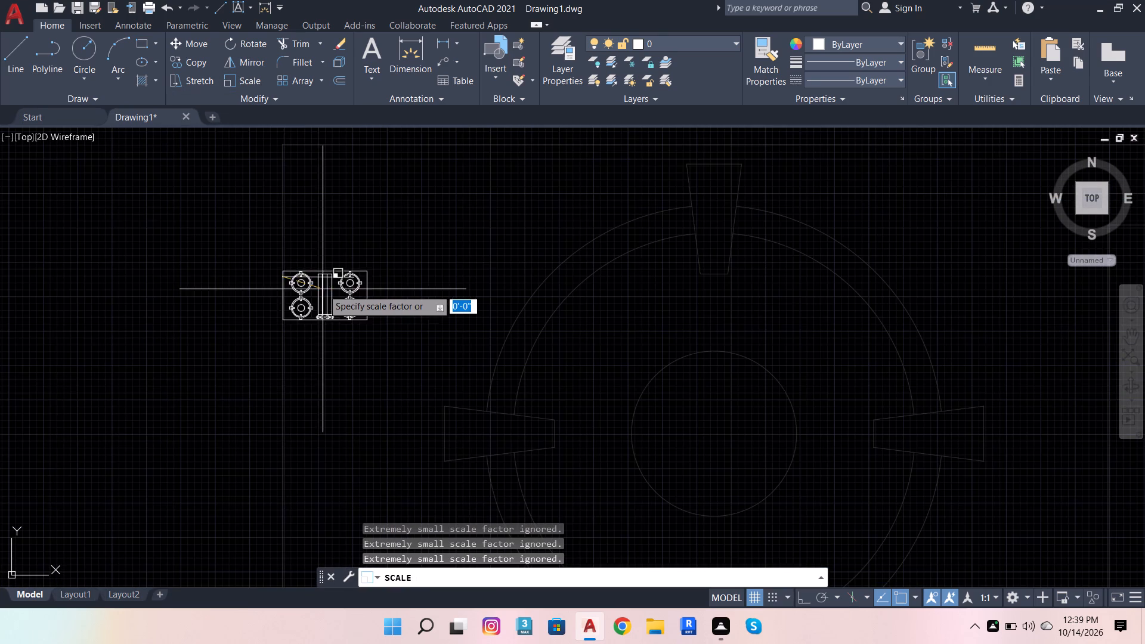
pyautogui.scroll(2, 312, 285)
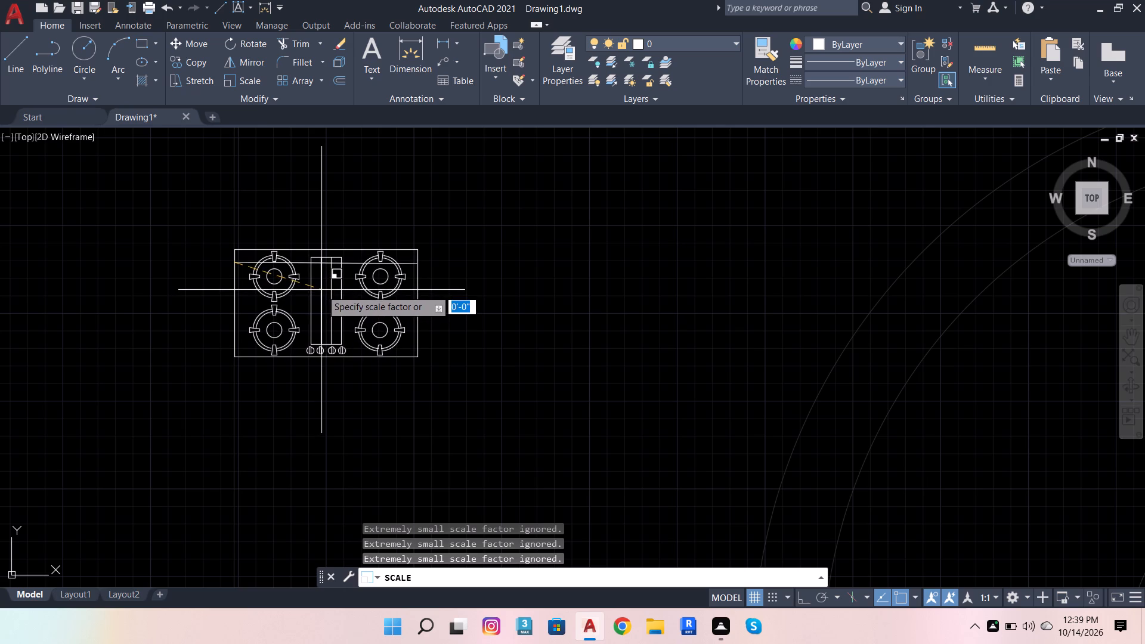
pyautogui.click(321, 290)
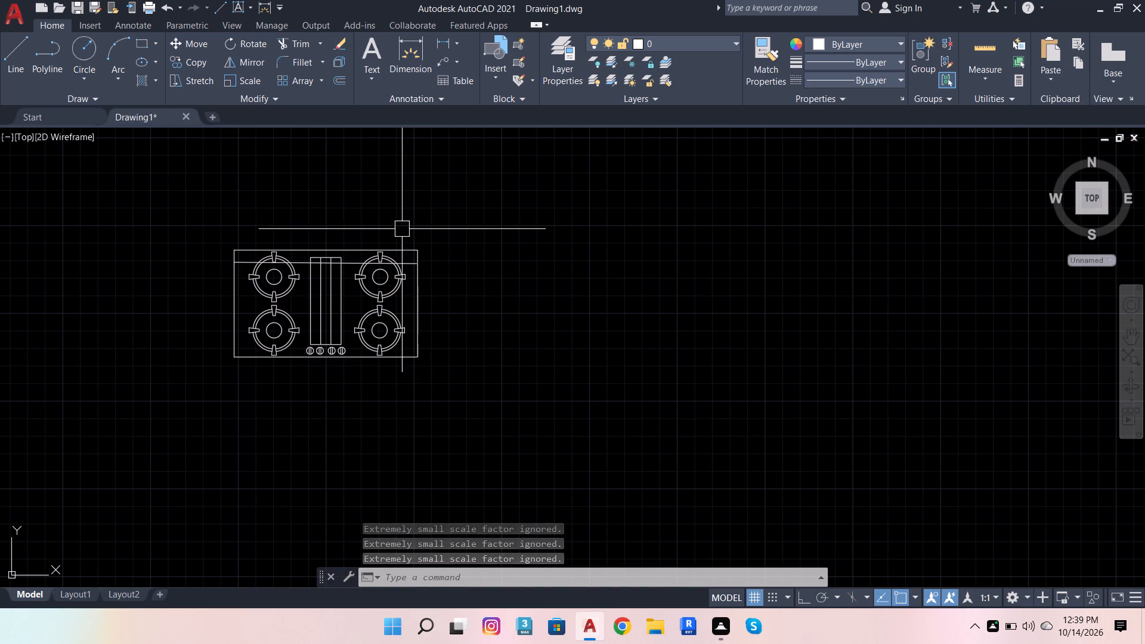
pyautogui.scroll(3, 381, 283)
pyautogui.click(285, 202)
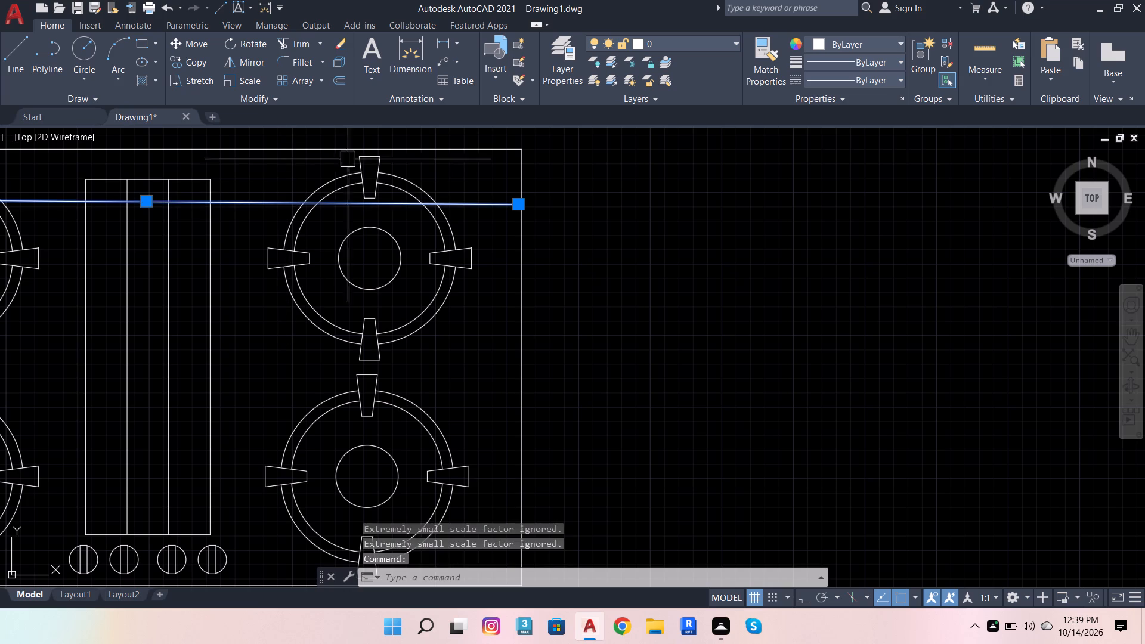
pyautogui.press('Delete')
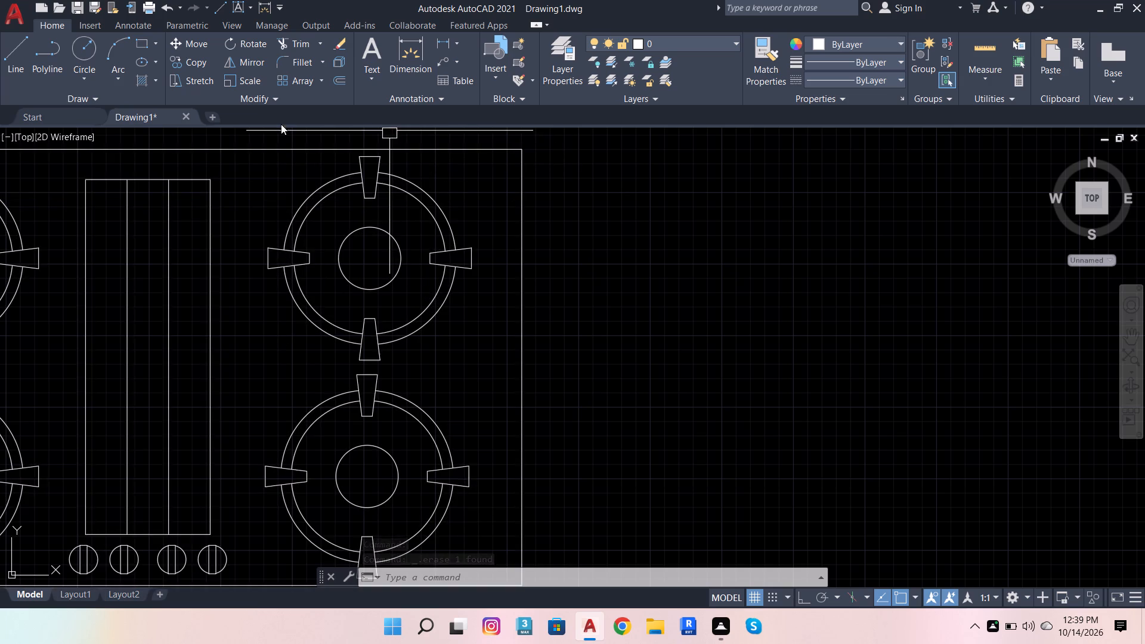
# Move the four-burner stove to the gathered furniture, just above the dining set.
pyautogui.scroll(-6, 502, 161)
pyautogui.scroll(-2, 468, 296)
pyautogui.click(471, 294)
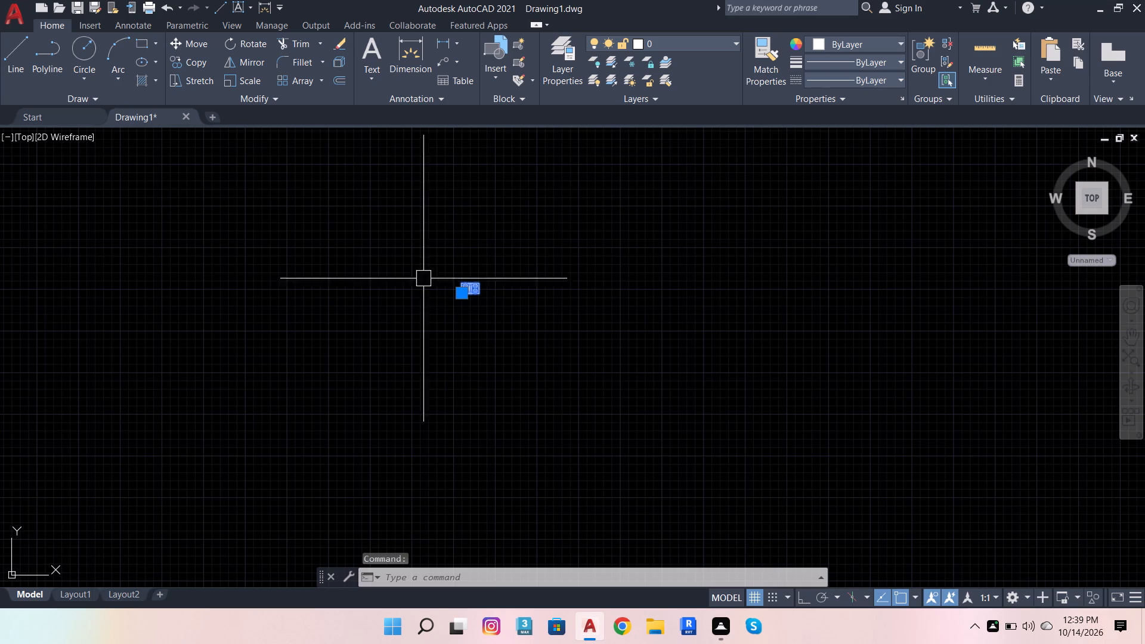
pyautogui.click(200, 49)
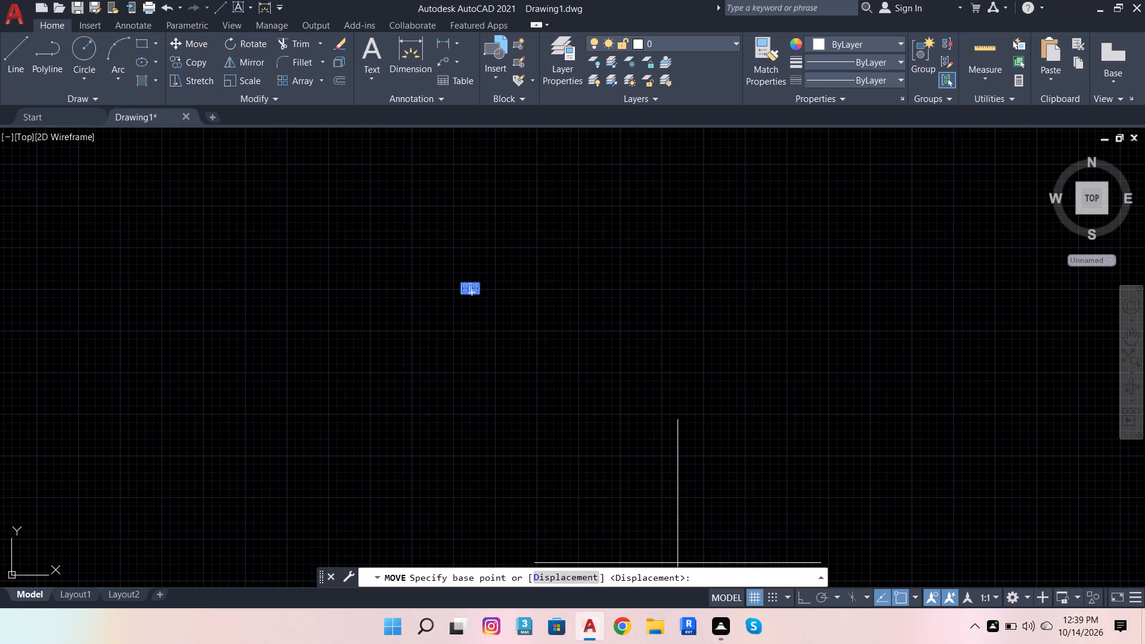
pyautogui.click(471, 278)
pyautogui.scroll(-2, 714, 352)
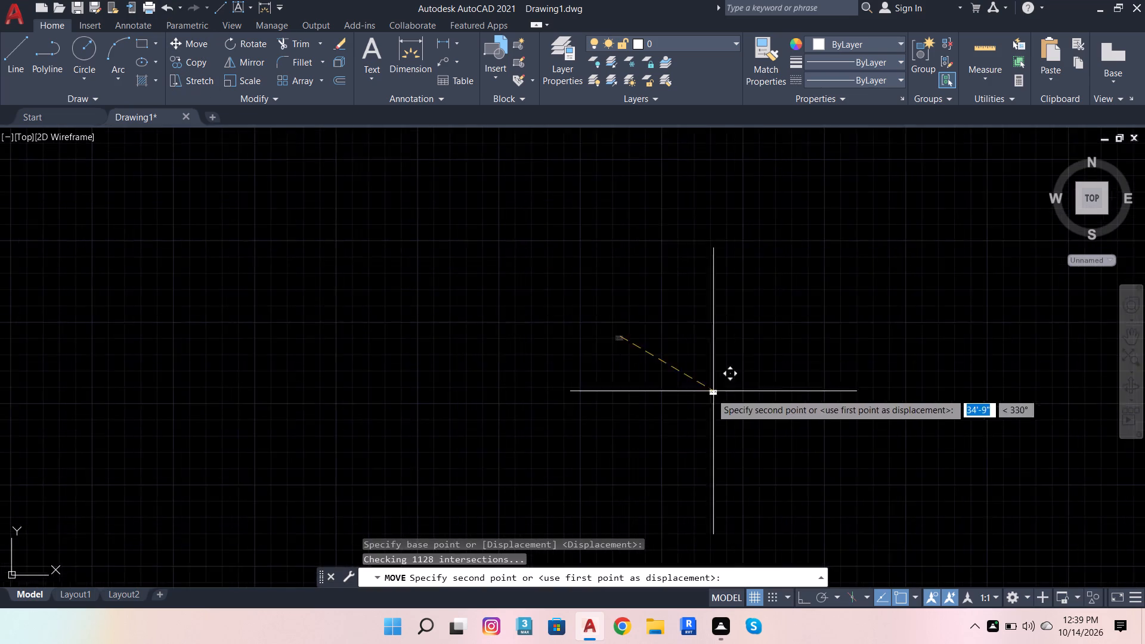
pyautogui.scroll(-1, 710, 394)
pyautogui.scroll(-4, 623, 442)
pyautogui.scroll(5, 560, 482)
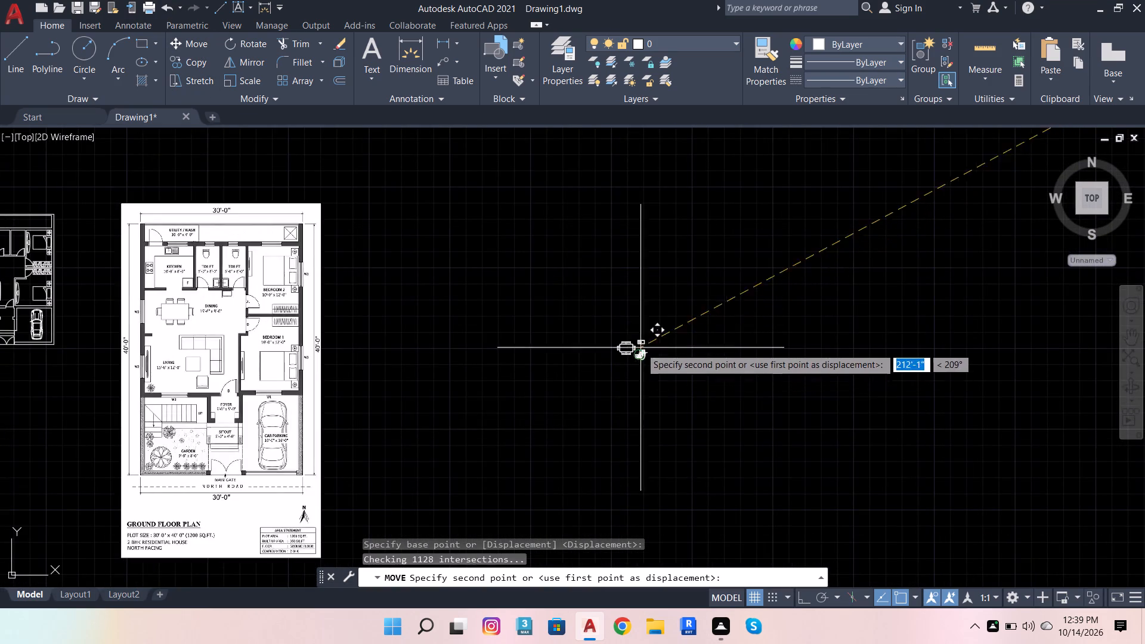
pyautogui.scroll(4, 640, 314)
pyautogui.click(581, 423)
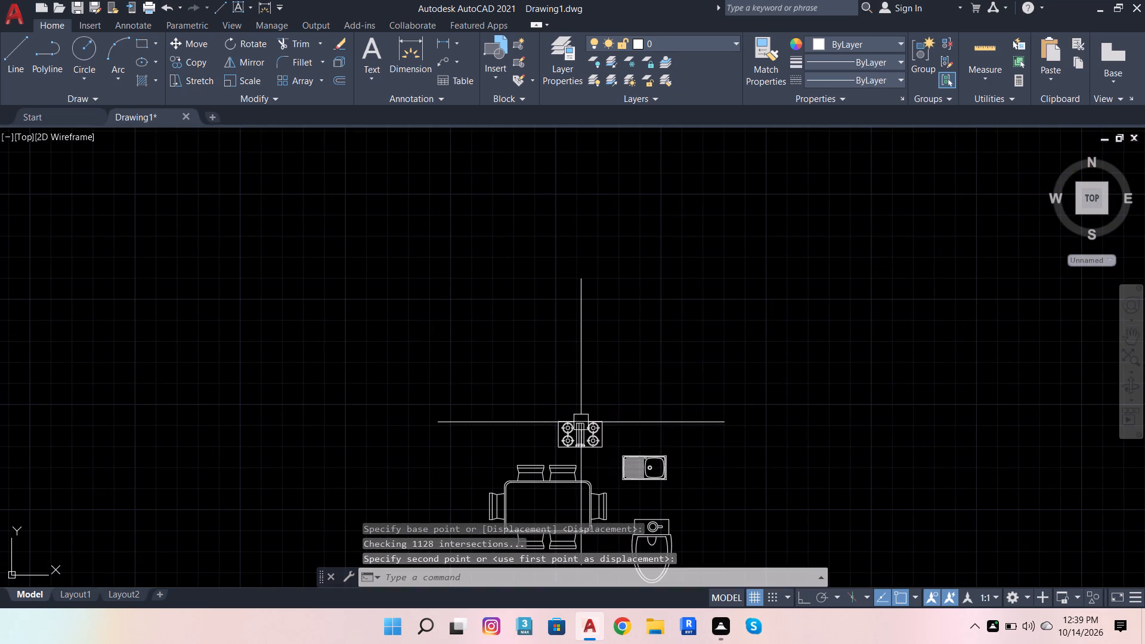
# Turn ortho on and draw a 3' horizontal guide line inward from the leftmost leaf tip of the round green-and-orange plant.
pyautogui.scroll(-5, 667, 317)
pyautogui.scroll(-4, 649, 417)
pyautogui.scroll(3, 751, 278)
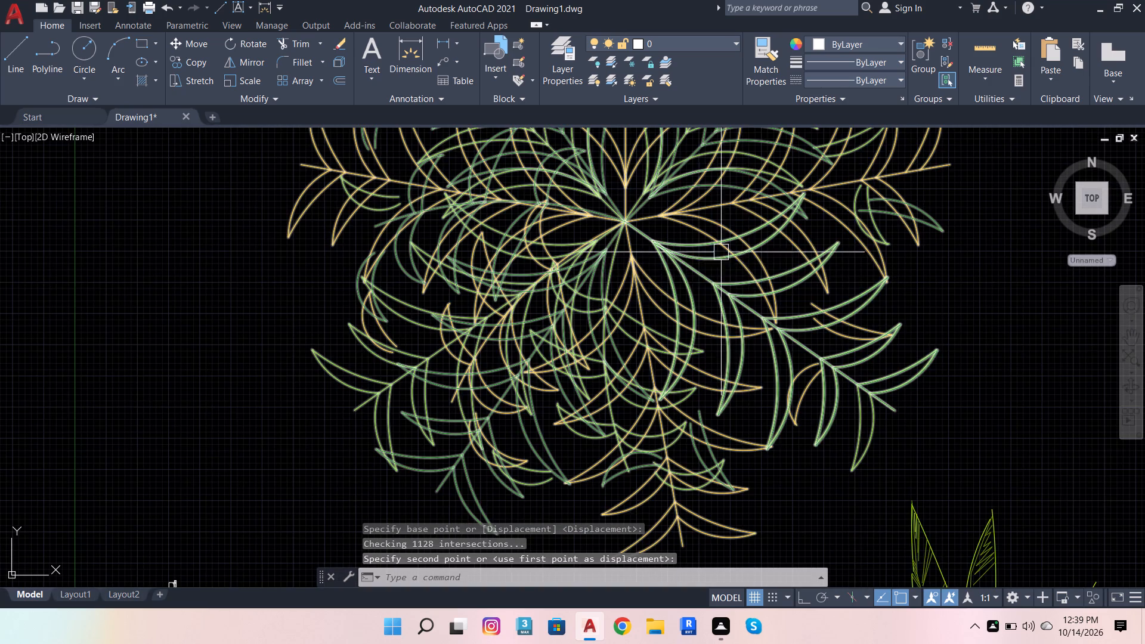
pyautogui.scroll(-1, 363, 360)
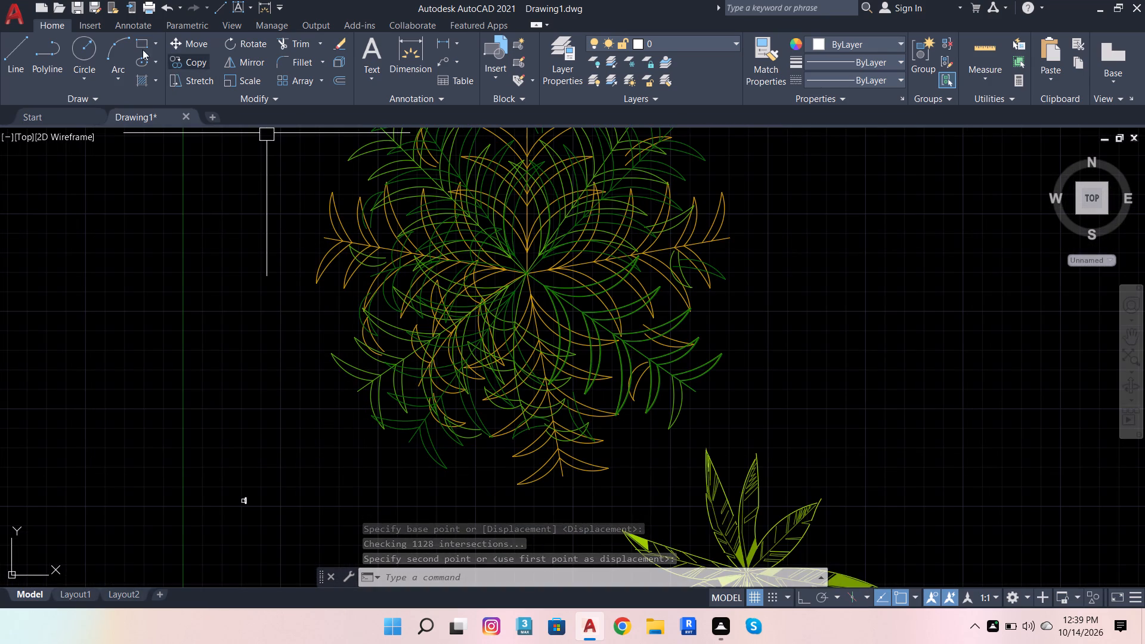
pyautogui.click(14, 51)
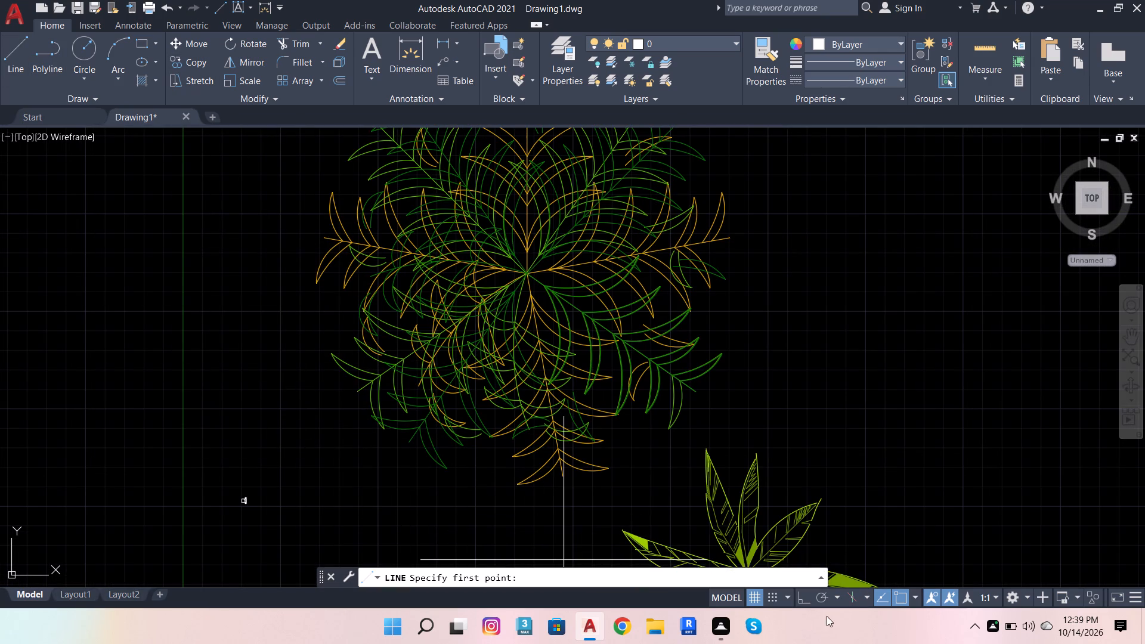
pyautogui.click(795, 592)
pyautogui.click(804, 600)
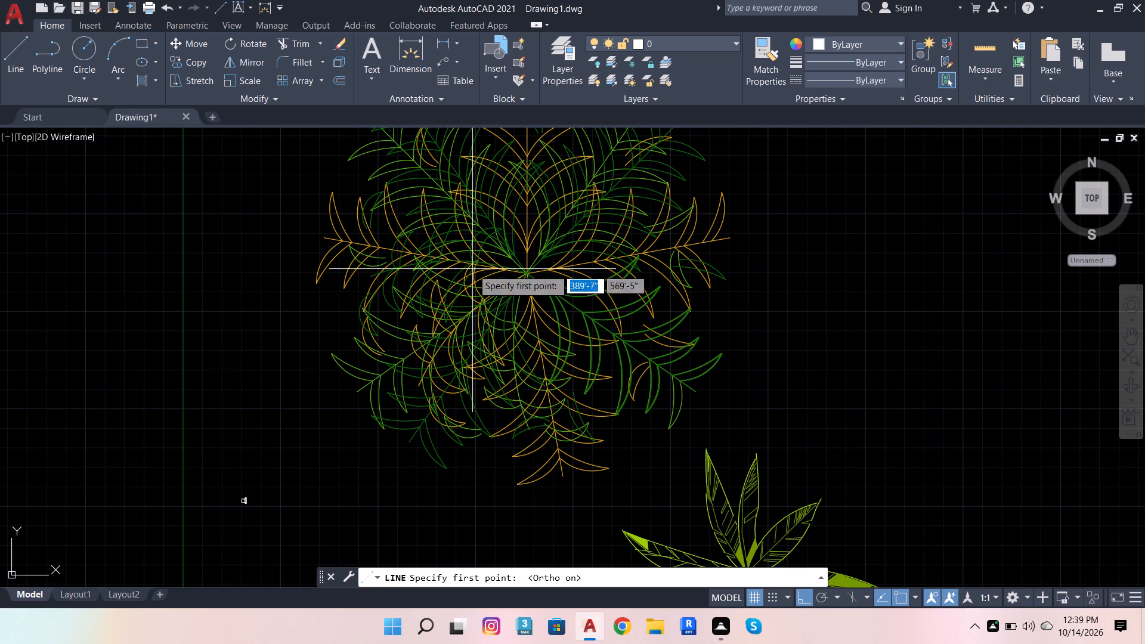
pyautogui.scroll(2, 373, 234)
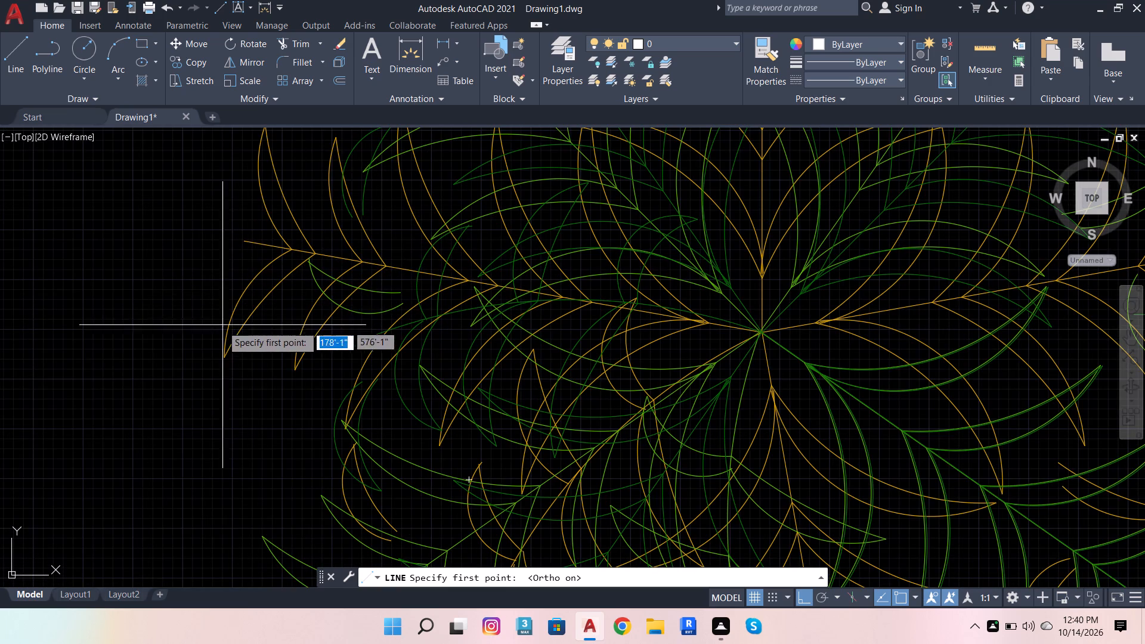
pyautogui.click(224, 360)
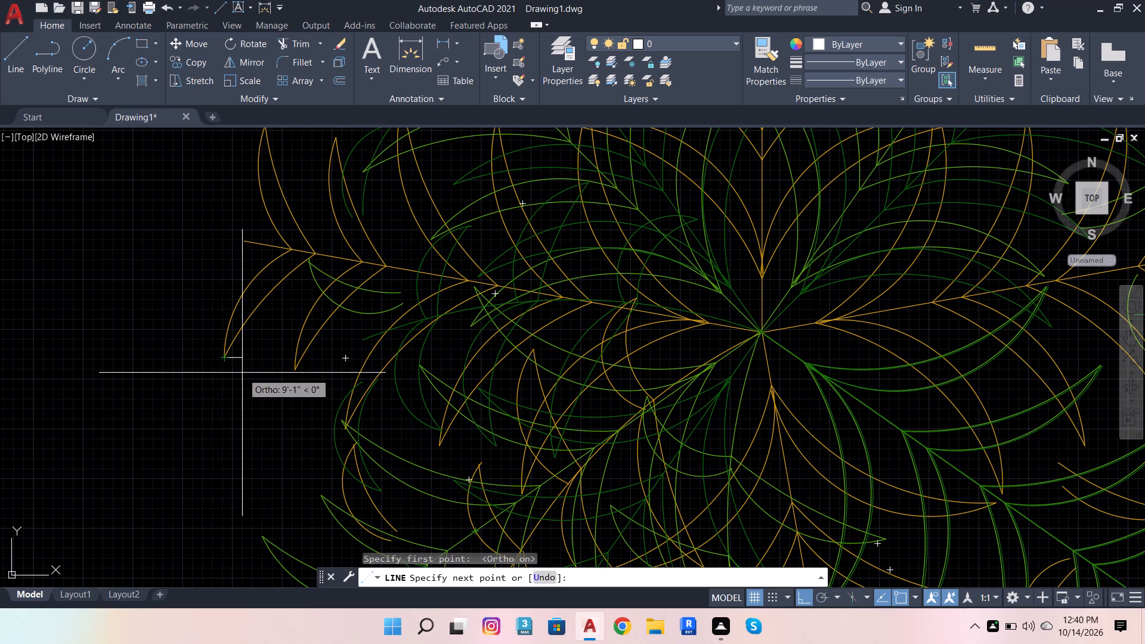
pyautogui.scroll(2, 243, 373)
pyautogui.write("3'")
pyautogui.press('Return')
pyautogui.press('Escape')
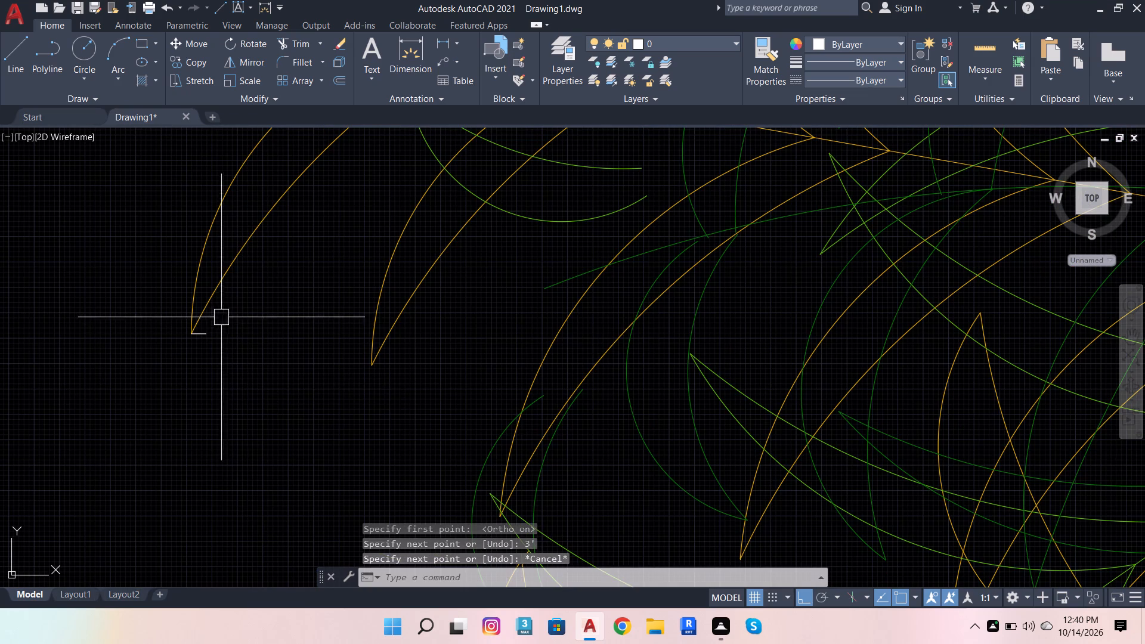
# Scale the round plant down from the guide line's left end until its width matches the 3' line, and erase the line.
pyautogui.click(219, 295)
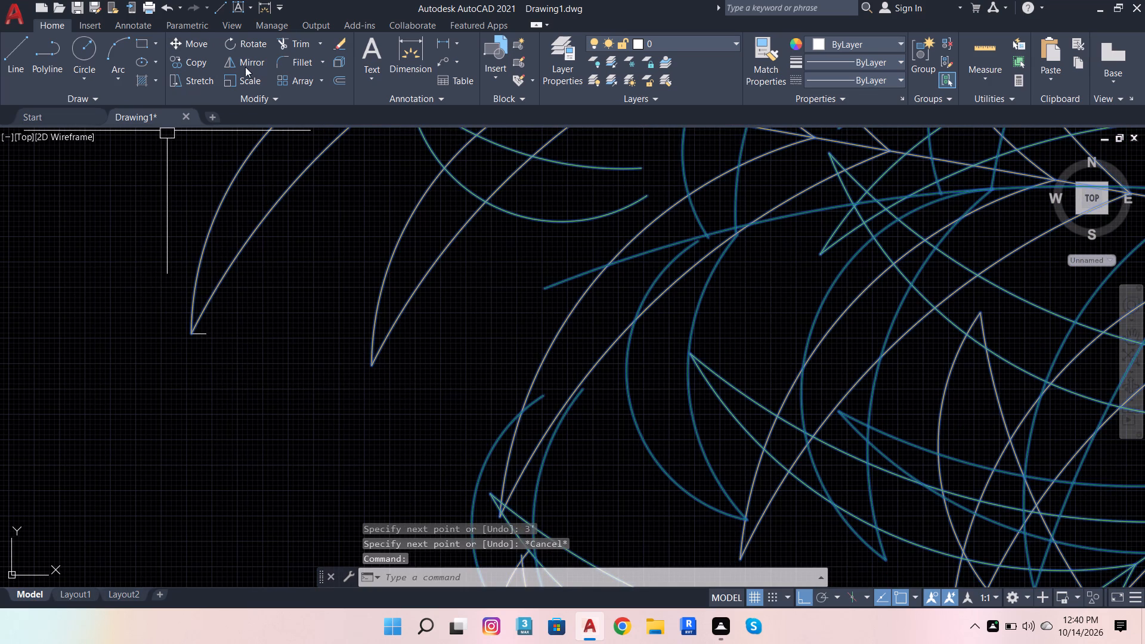
pyautogui.click(239, 79)
pyautogui.scroll(3, 121, 360)
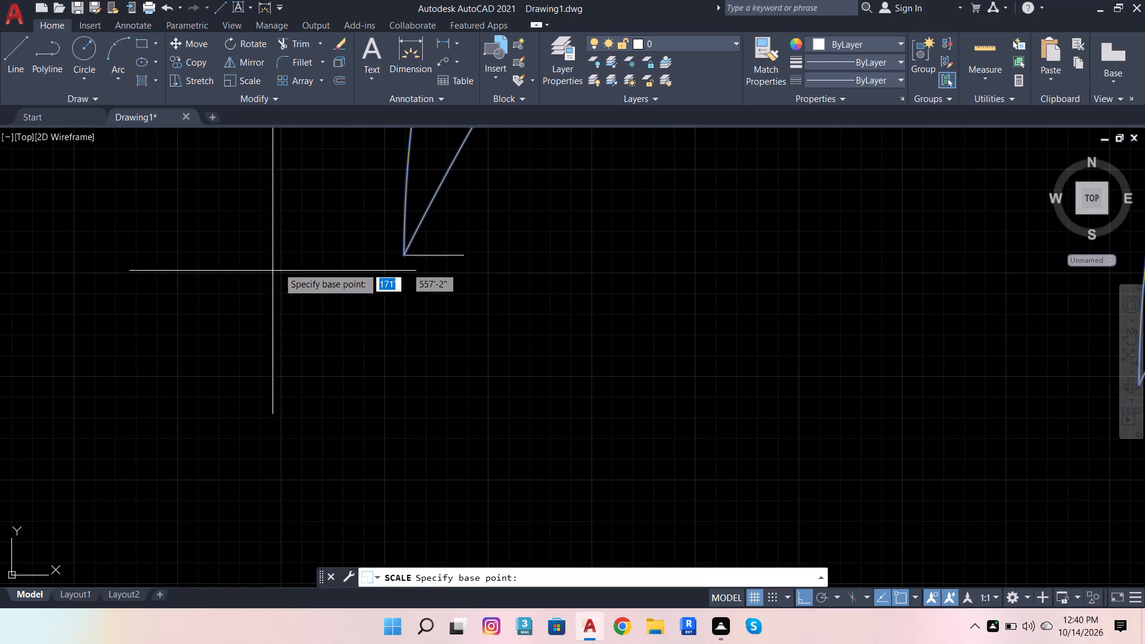
pyautogui.click(401, 253)
pyautogui.scroll(2, 428, 271)
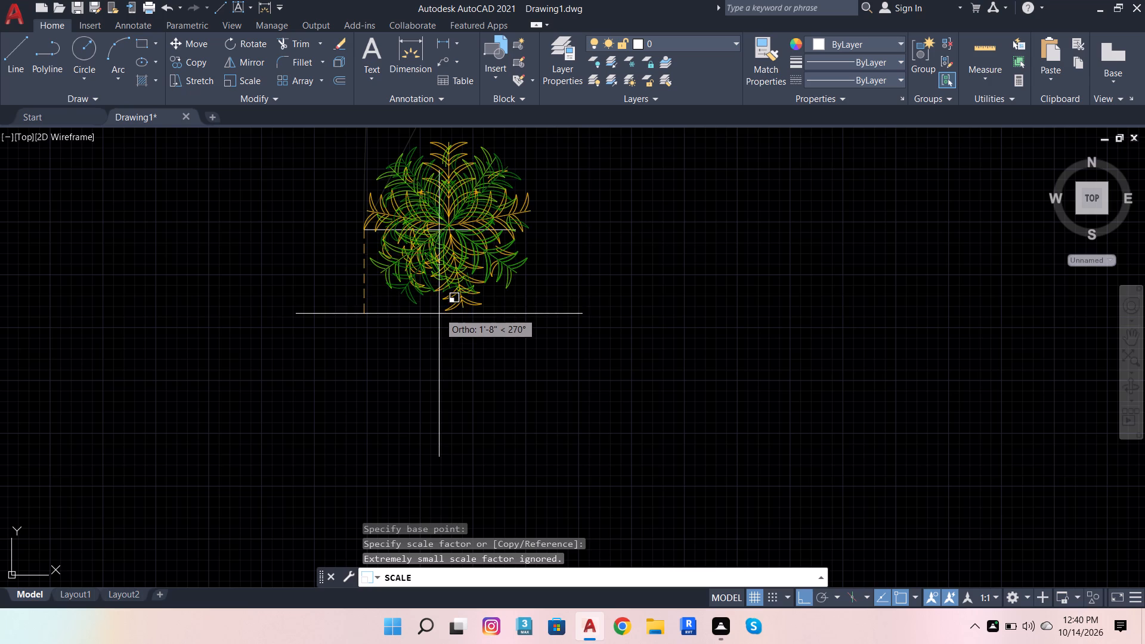
pyautogui.click(409, 306)
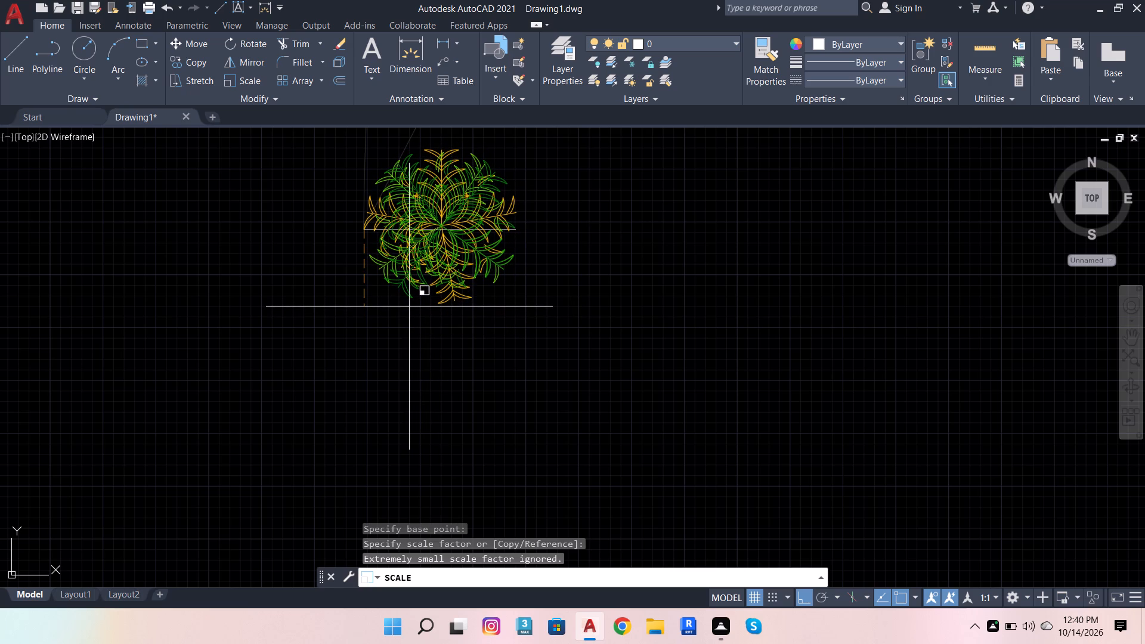
pyautogui.scroll(3, 496, 241)
pyautogui.scroll(2, 544, 205)
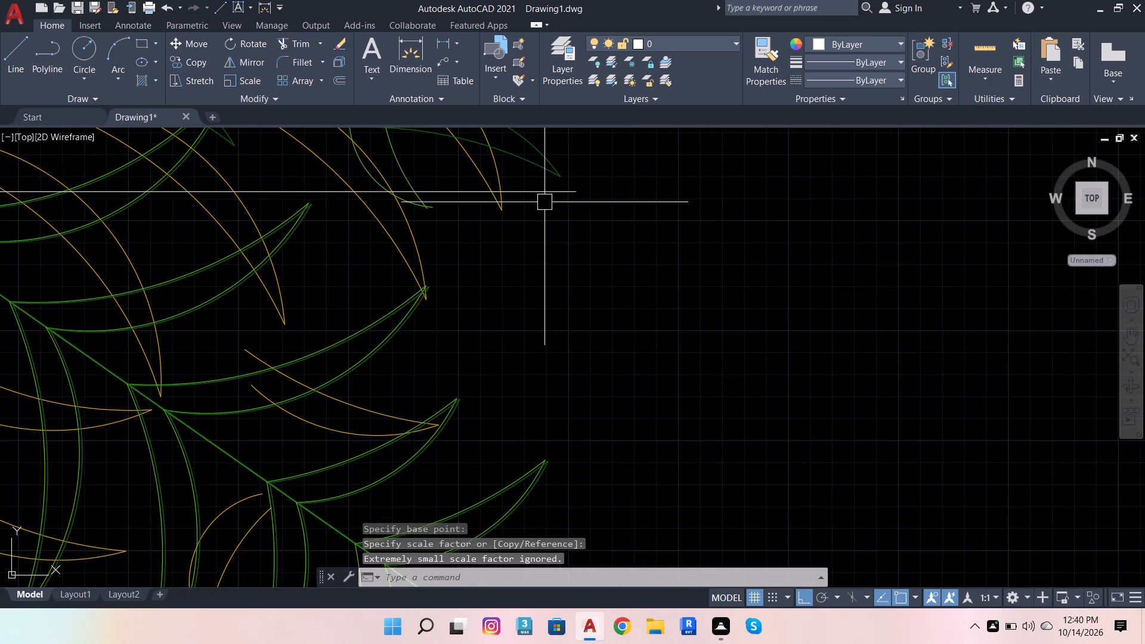
pyautogui.click(544, 191)
pyautogui.scroll(-2, 514, 276)
pyautogui.press('Delete')
pyautogui.scroll(-4, 524, 284)
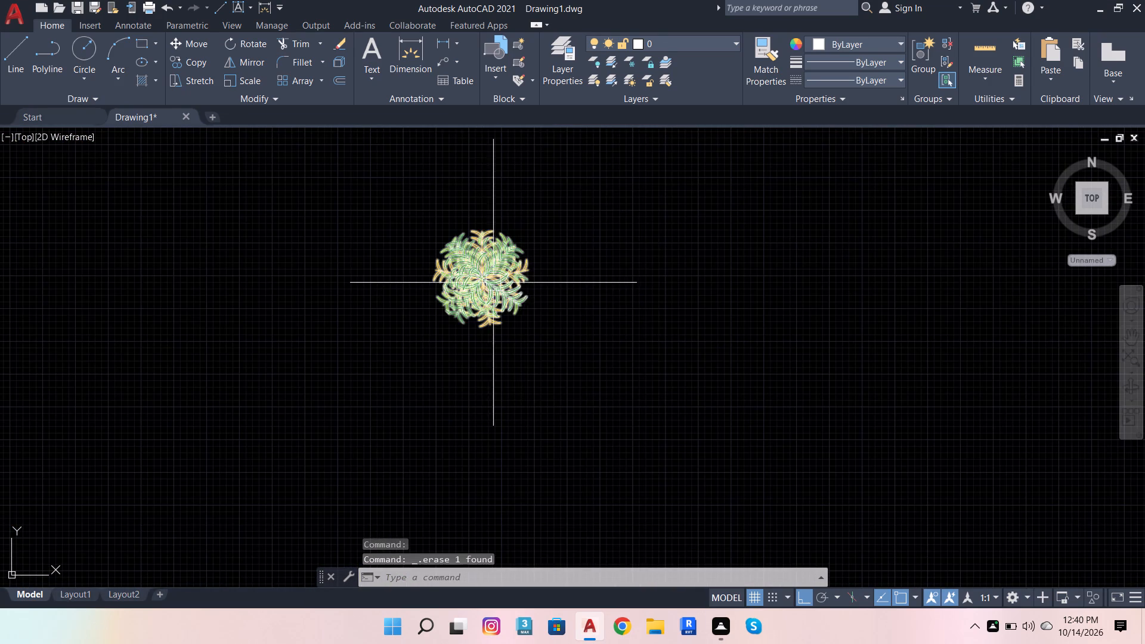
# Move the round plant straight down until it is level with the gathered furniture, beside the dining set.
pyautogui.click(493, 283)
pyautogui.click(189, 44)
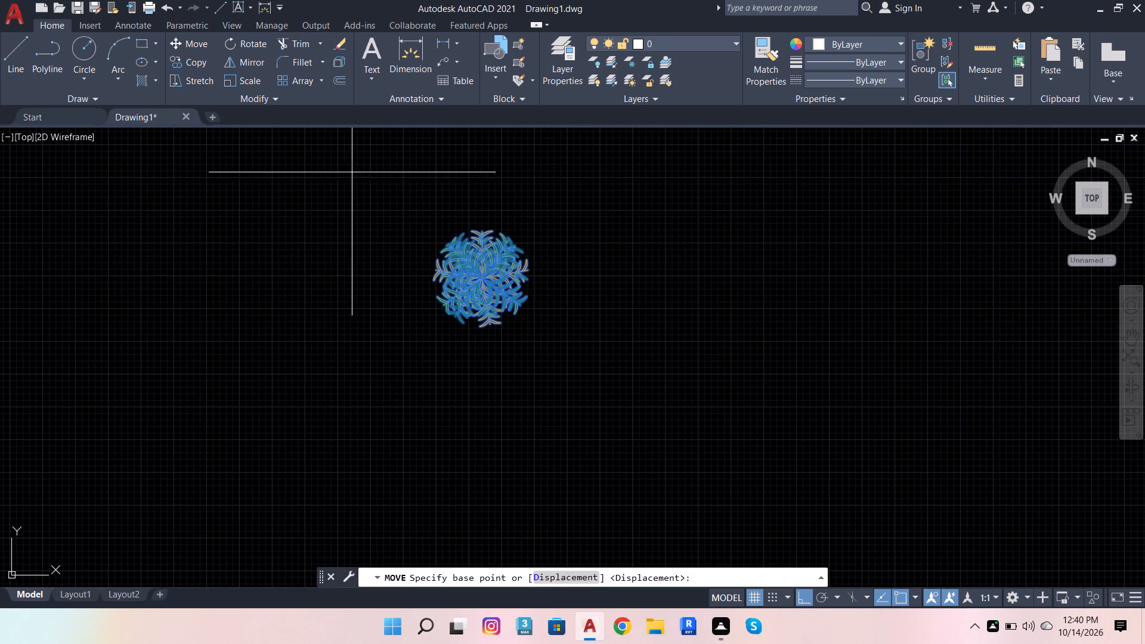
pyautogui.click(524, 249)
pyautogui.scroll(-6, 842, 258)
pyautogui.scroll(-2, 778, 363)
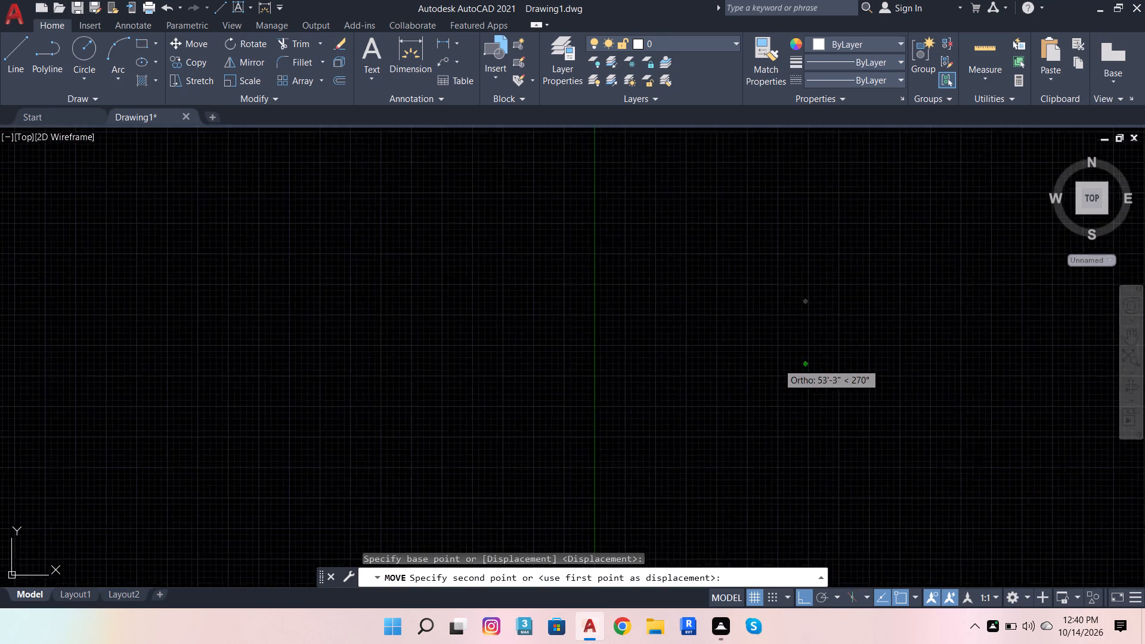
pyautogui.scroll(-2, 778, 363)
pyautogui.scroll(6, 801, 486)
pyautogui.click(800, 472)
# Draw a 2' horizontal guide line inward from the lower-left leaf tip of the large spiky-leaved plant.
pyautogui.scroll(-4, 549, 236)
pyautogui.scroll(-3, 620, 355)
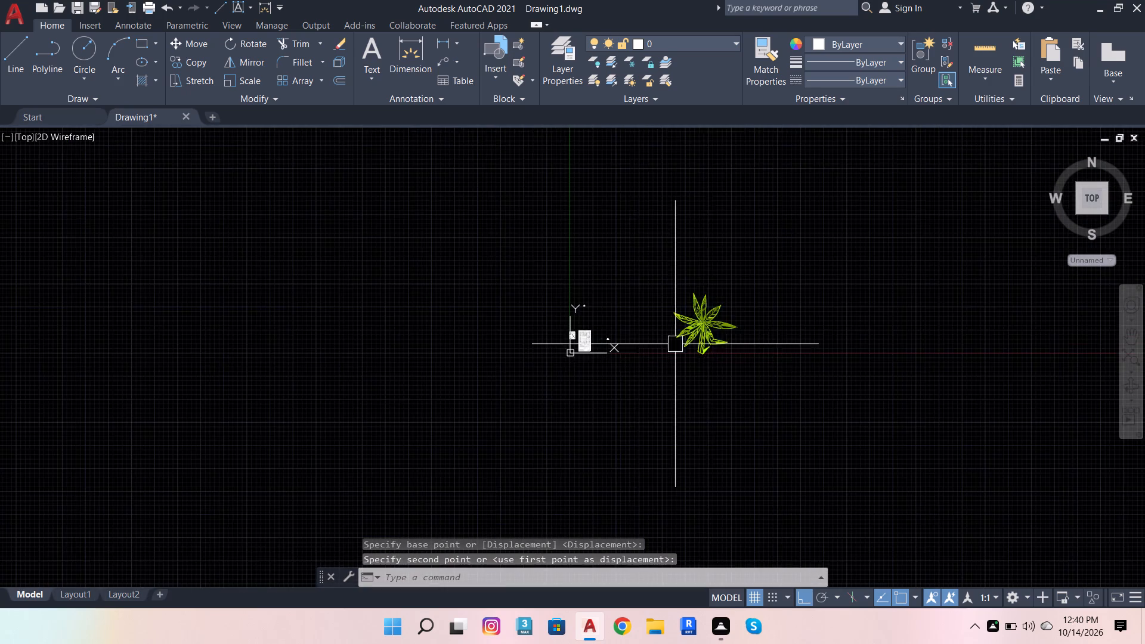
pyautogui.scroll(3, 713, 335)
pyautogui.click(677, 304)
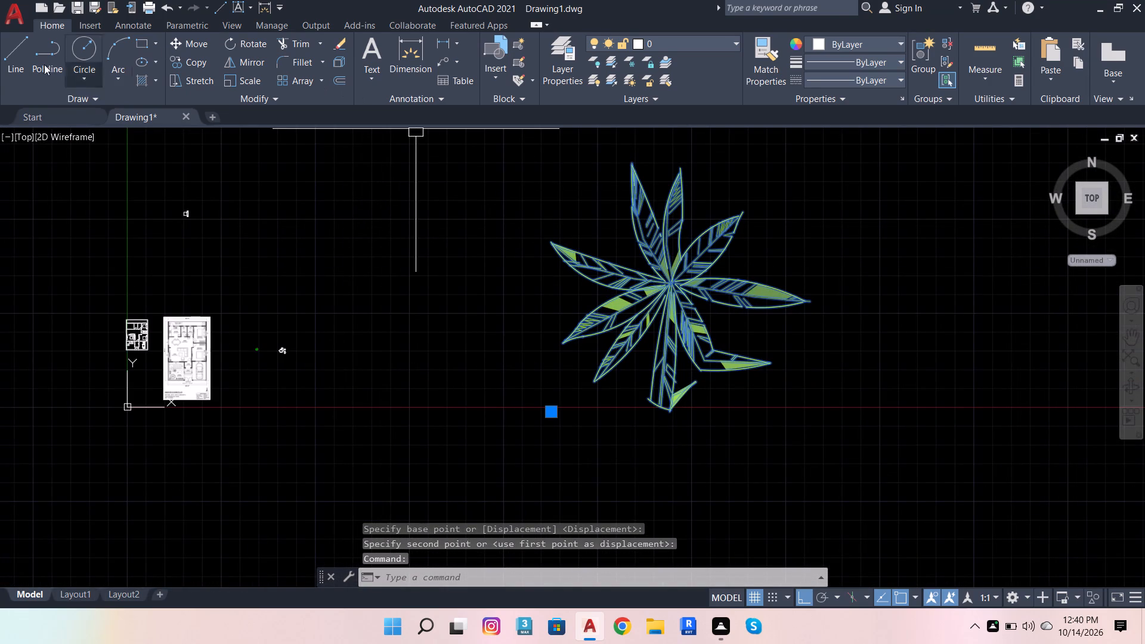
pyautogui.click(2, 55)
pyautogui.scroll(2, 669, 244)
pyautogui.scroll(-2, 574, 276)
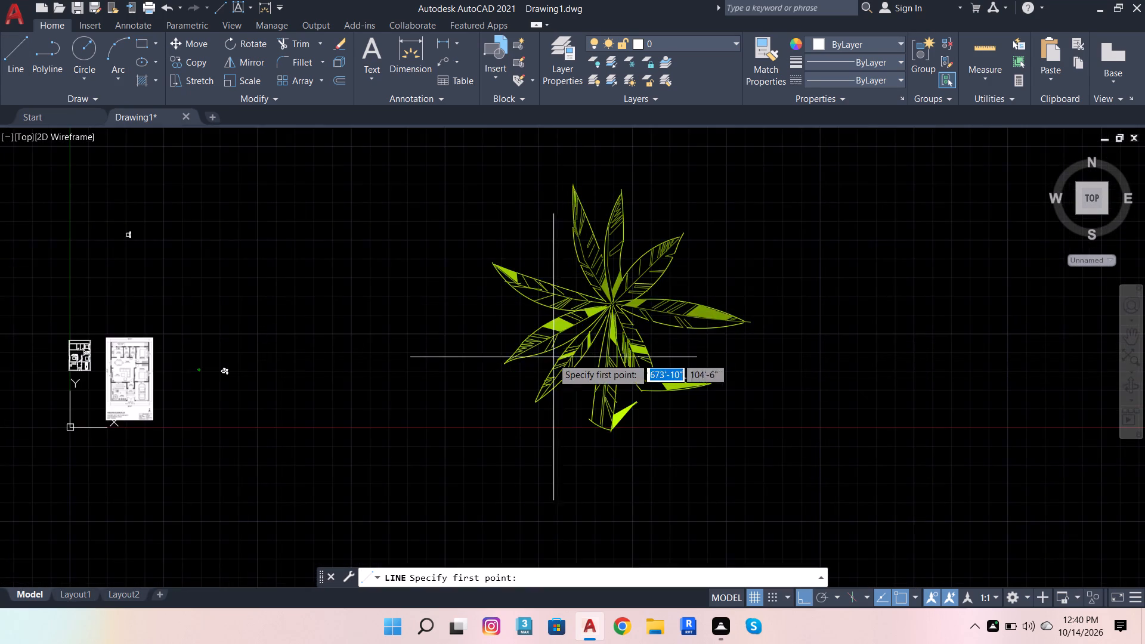
pyautogui.scroll(3, 534, 372)
pyautogui.click(404, 344)
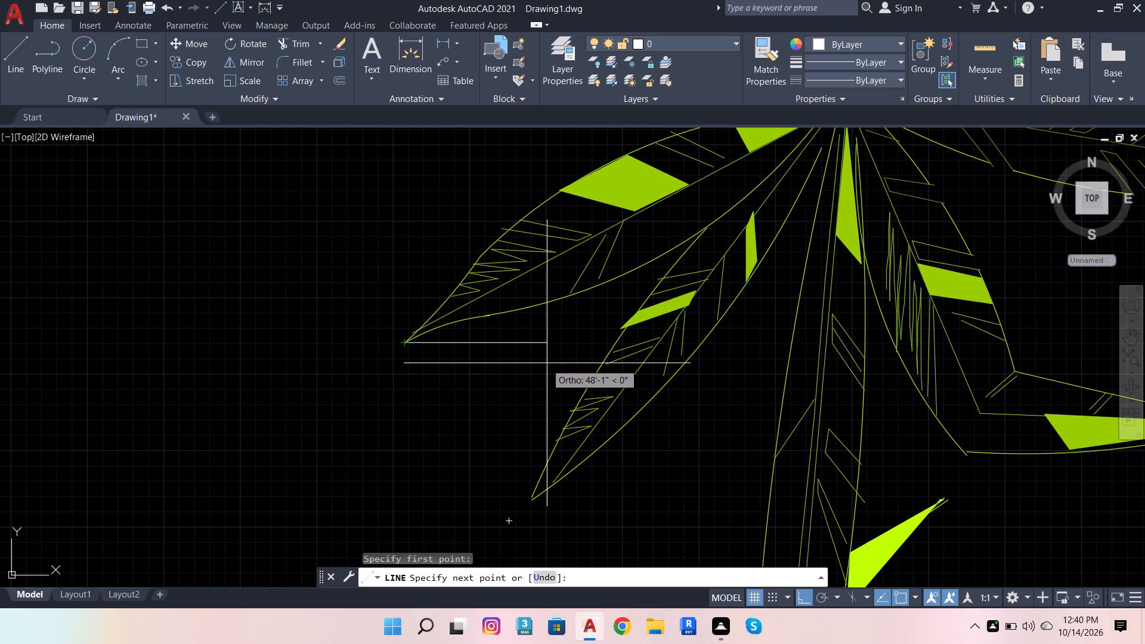
pyautogui.write("2'")
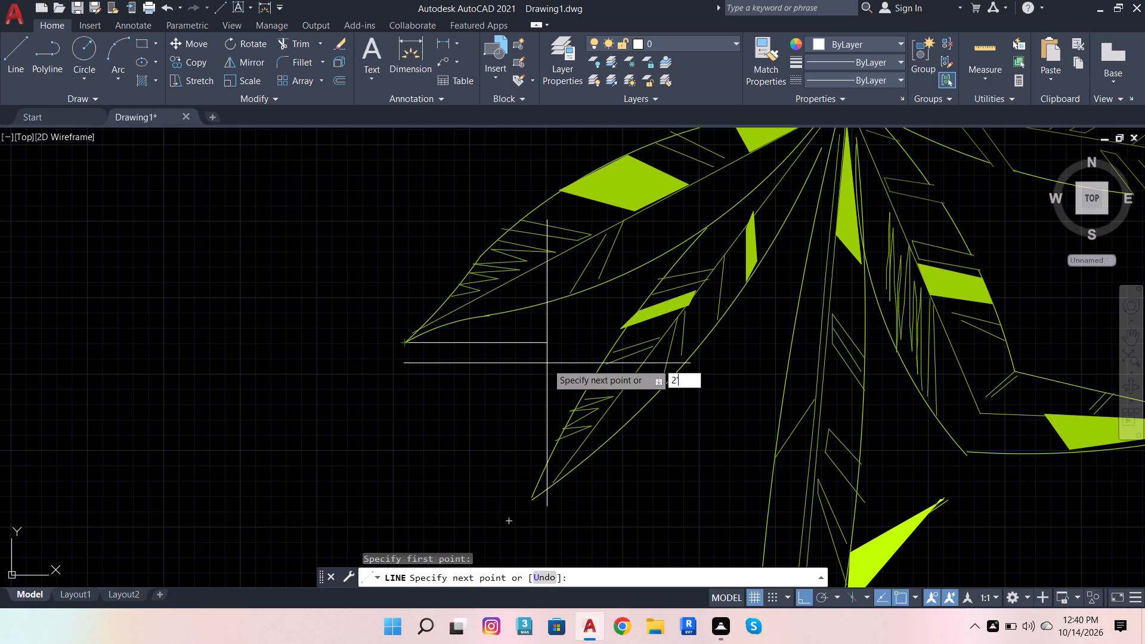
pyautogui.press('Return')
pyautogui.press('Escape')
# Scale the spiky-leaved plant down from the guide line's left end until its width roughly matches the 2' line, and erase the line.
pyautogui.scroll(1, 409, 422)
pyautogui.scroll(3, 434, 274)
pyautogui.click(422, 296)
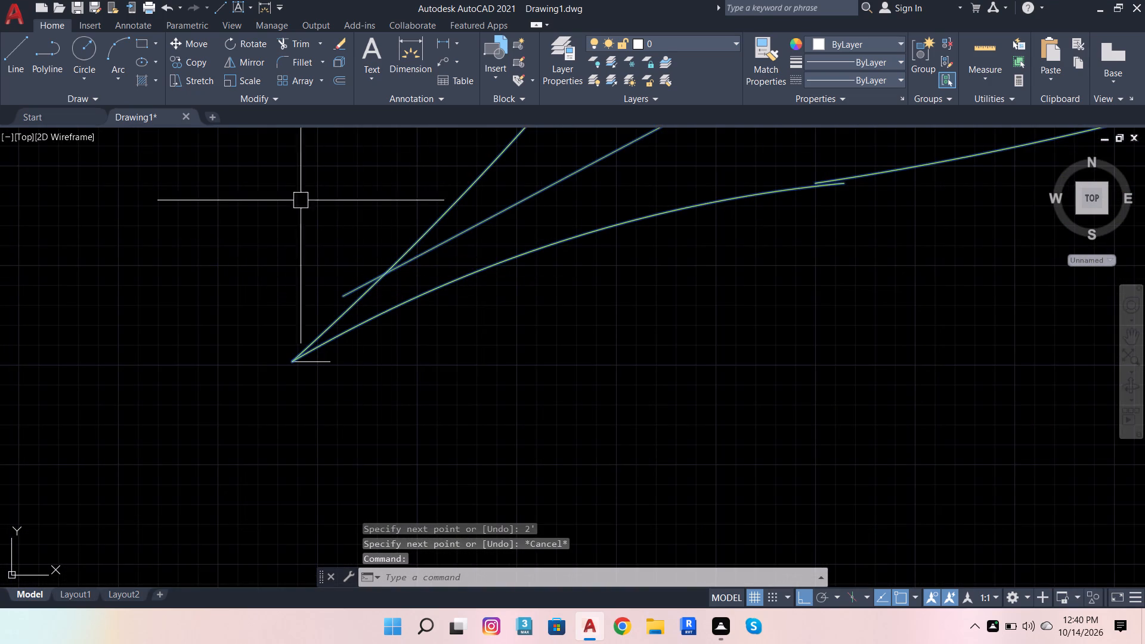
pyautogui.click(250, 78)
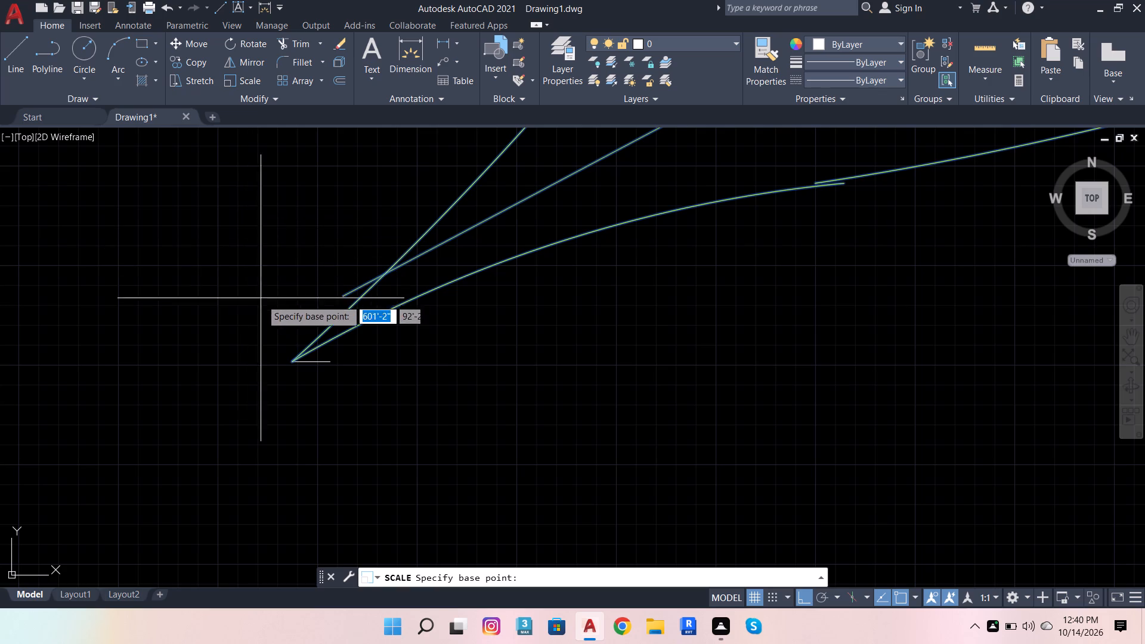
pyautogui.click(292, 363)
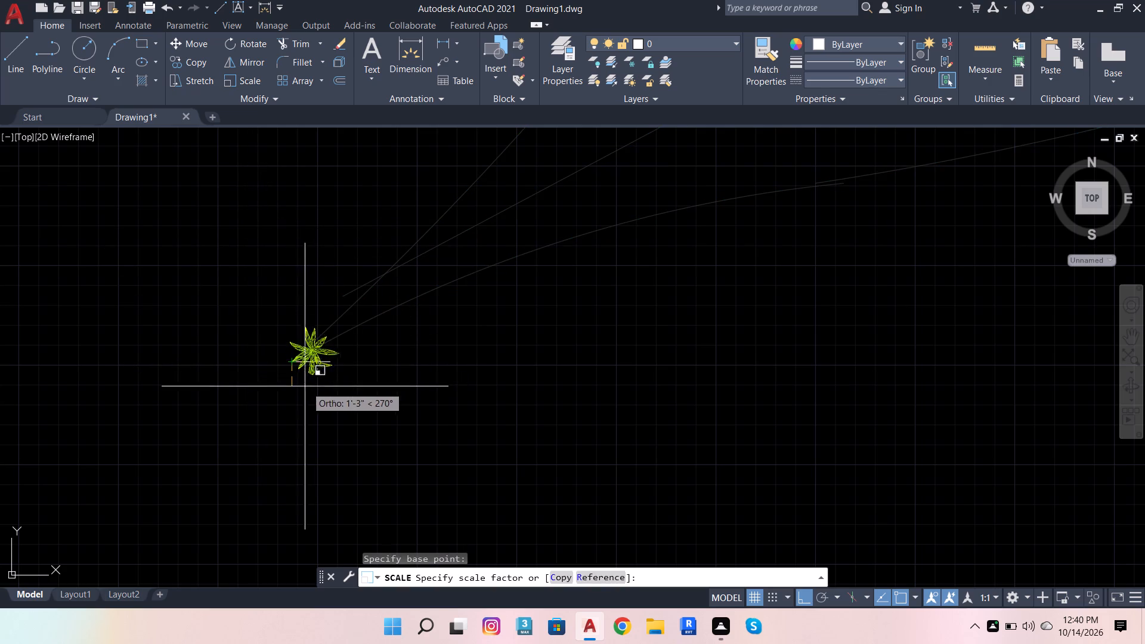
pyautogui.scroll(3, 295, 385)
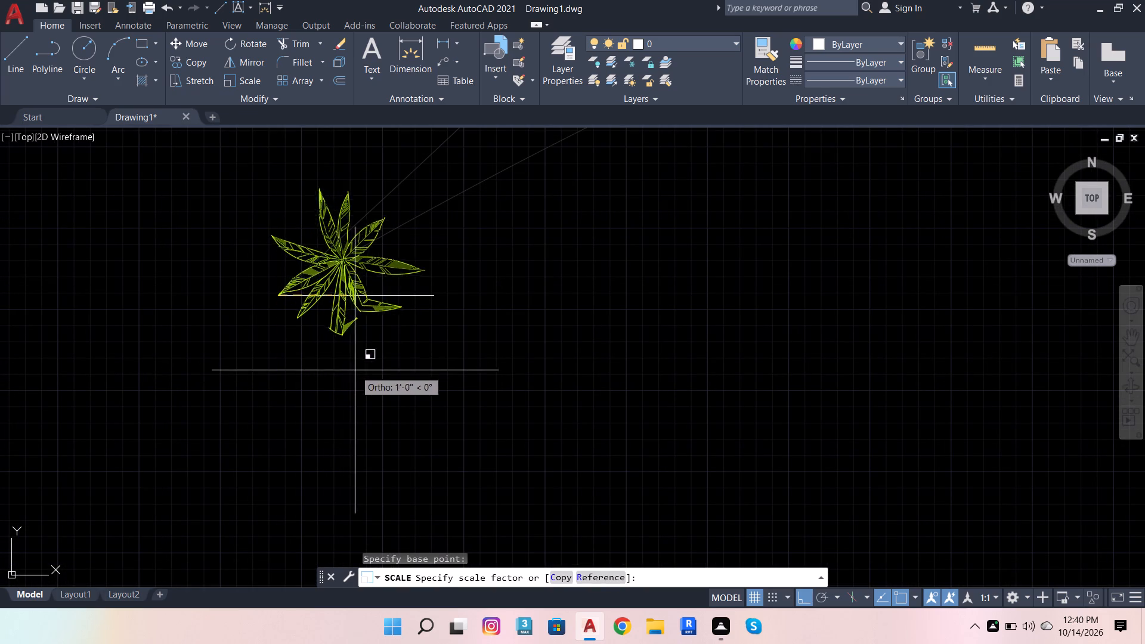
pyautogui.click(325, 379)
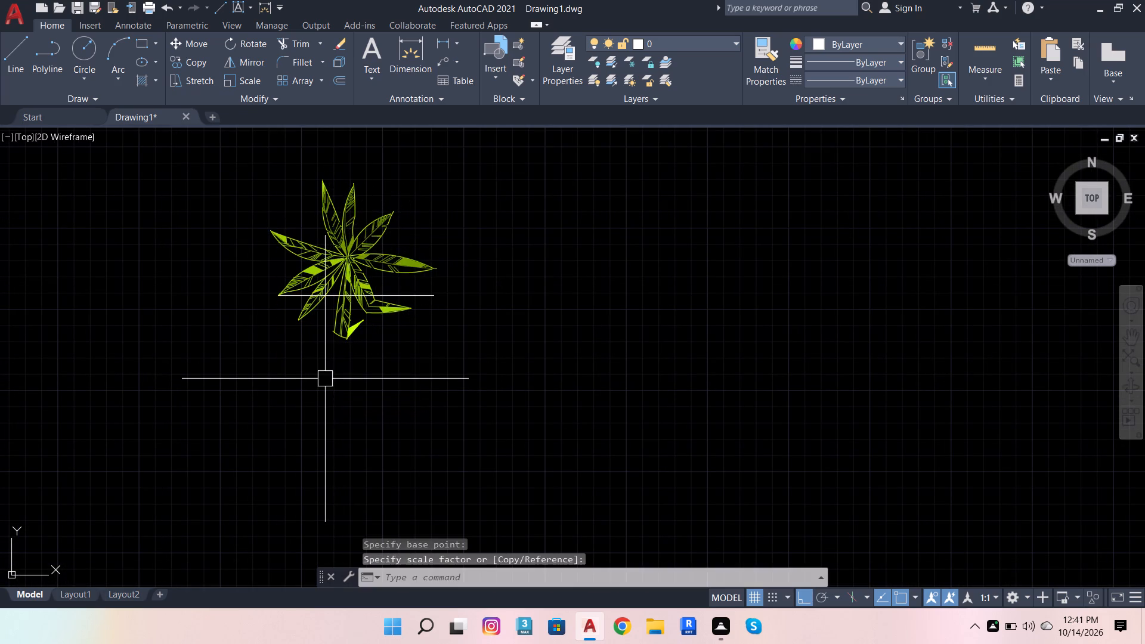
pyautogui.click(429, 292)
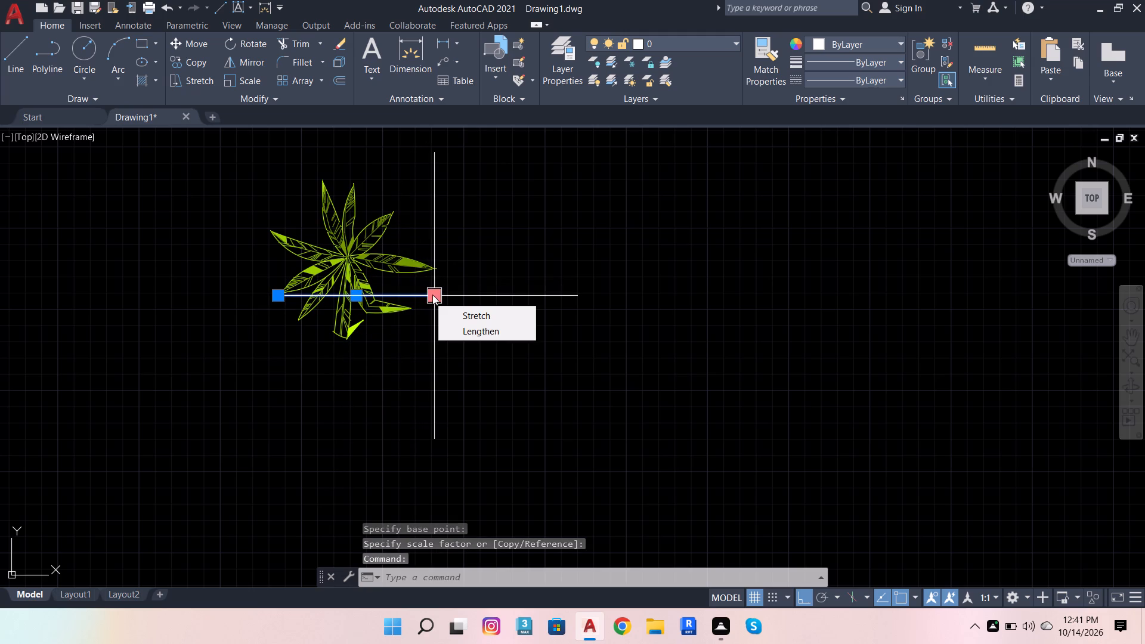
pyautogui.press('Delete')
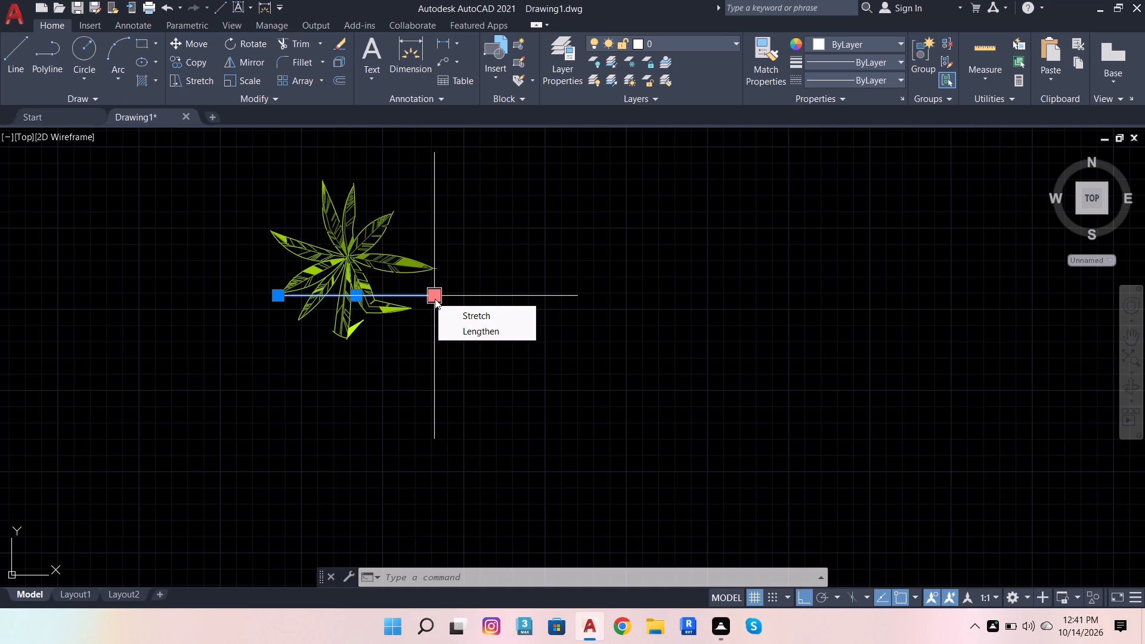
pyautogui.scroll(-1, 484, 254)
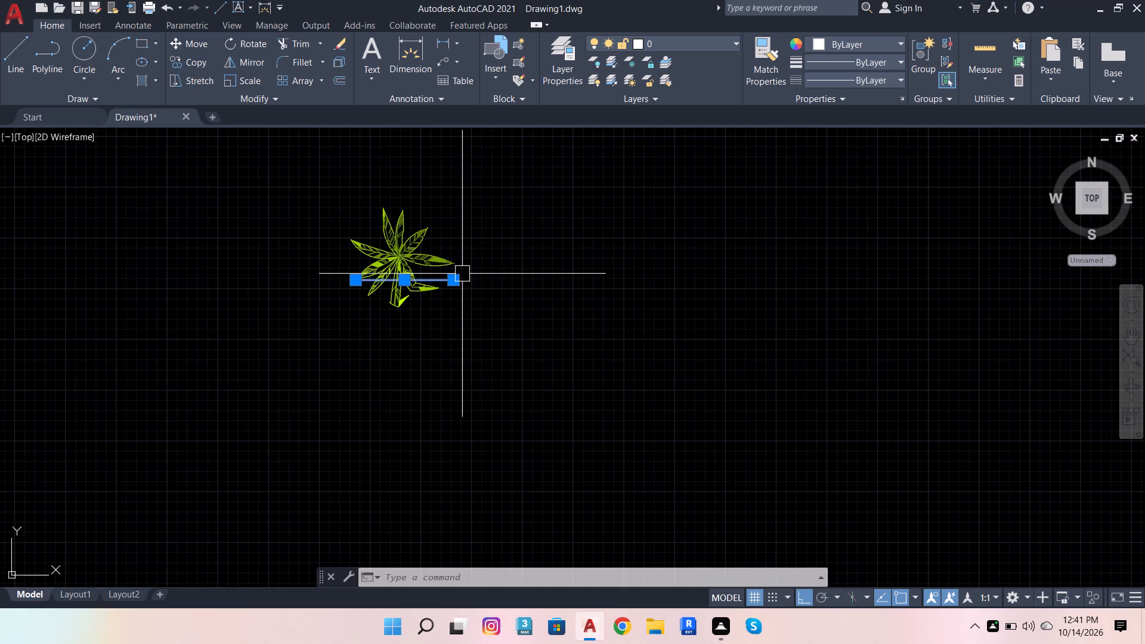
pyautogui.hotkey('shift', 'Delete')
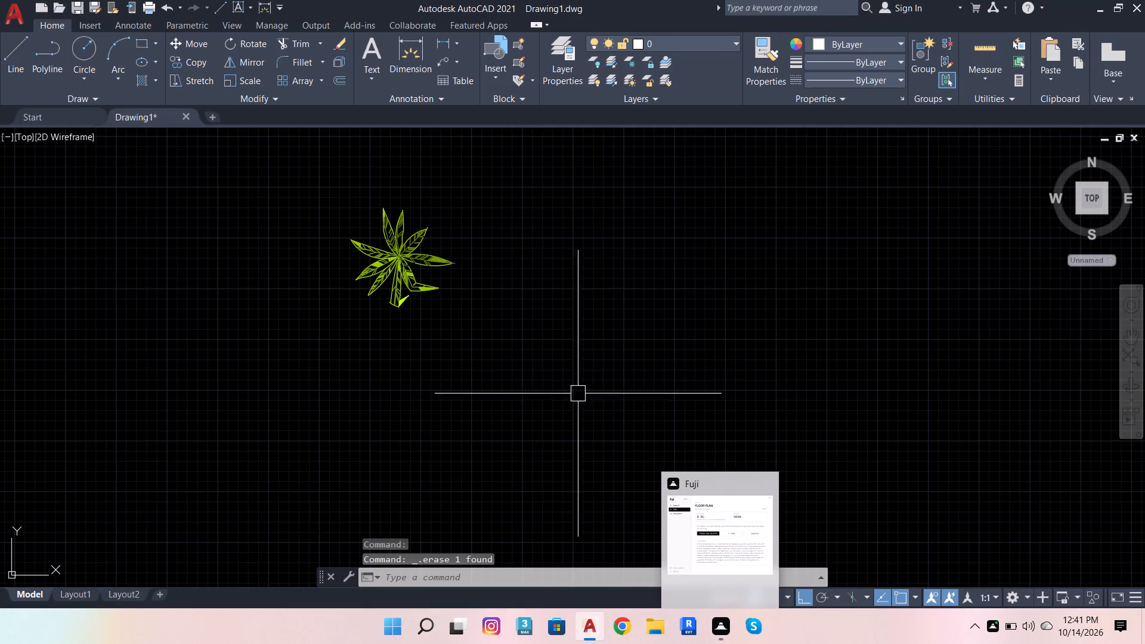
# Move the spiky-leaved plant straight left to the gathered blocks, between the round plant and the dining set.
pyautogui.scroll(-2, 666, 354)
pyautogui.scroll(-3, 686, 252)
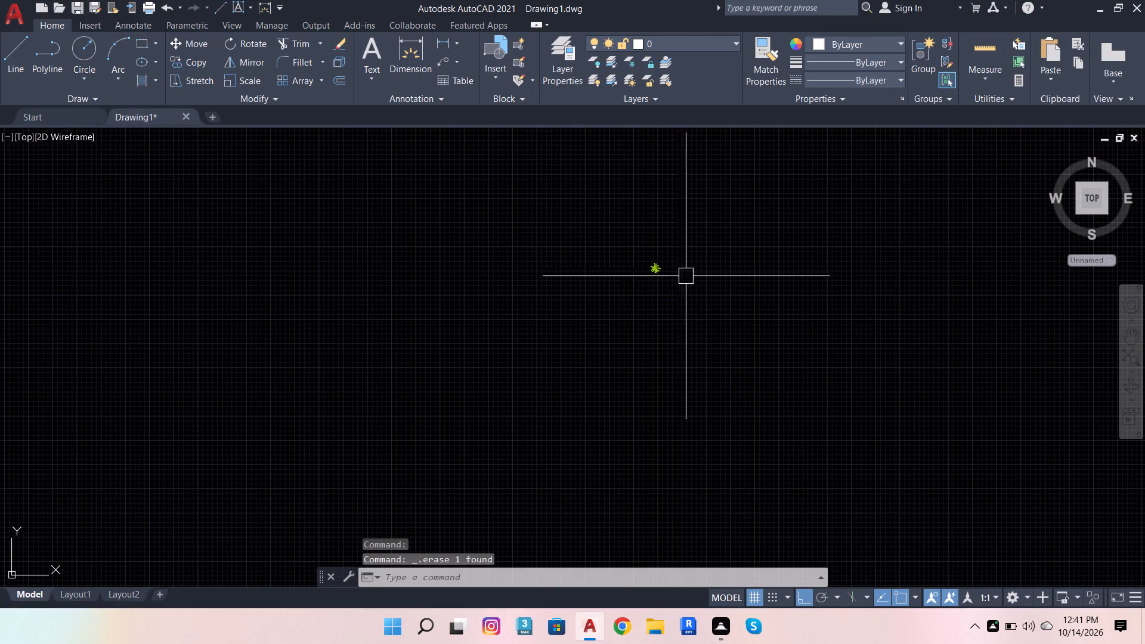
pyautogui.scroll(-3, 662, 301)
pyautogui.scroll(1, 664, 293)
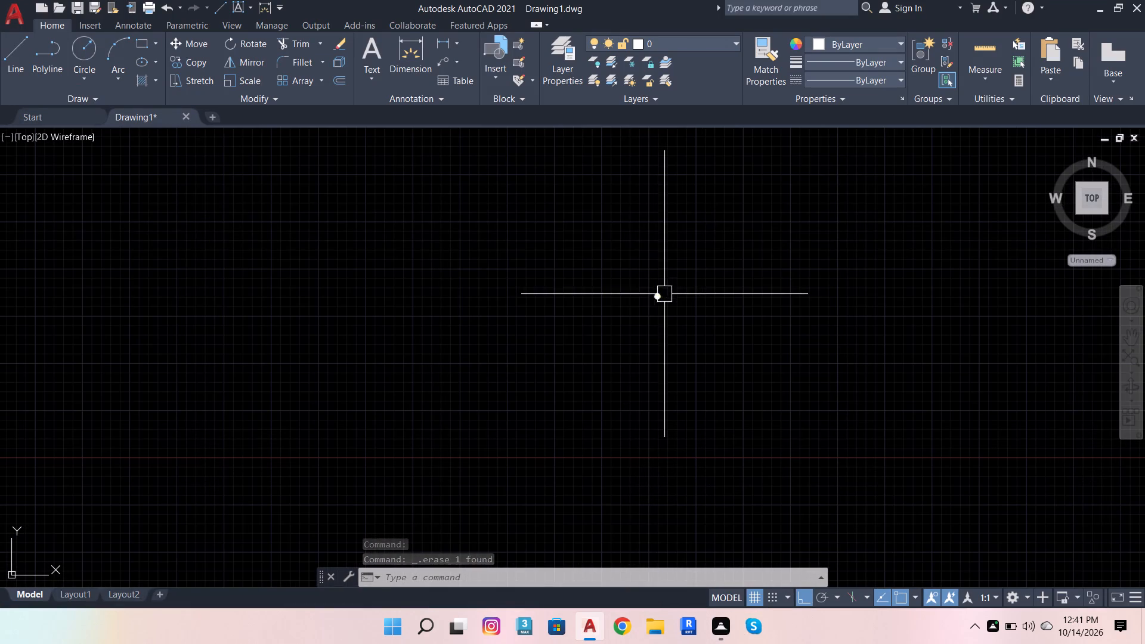
pyautogui.click(662, 298)
pyautogui.click(176, 45)
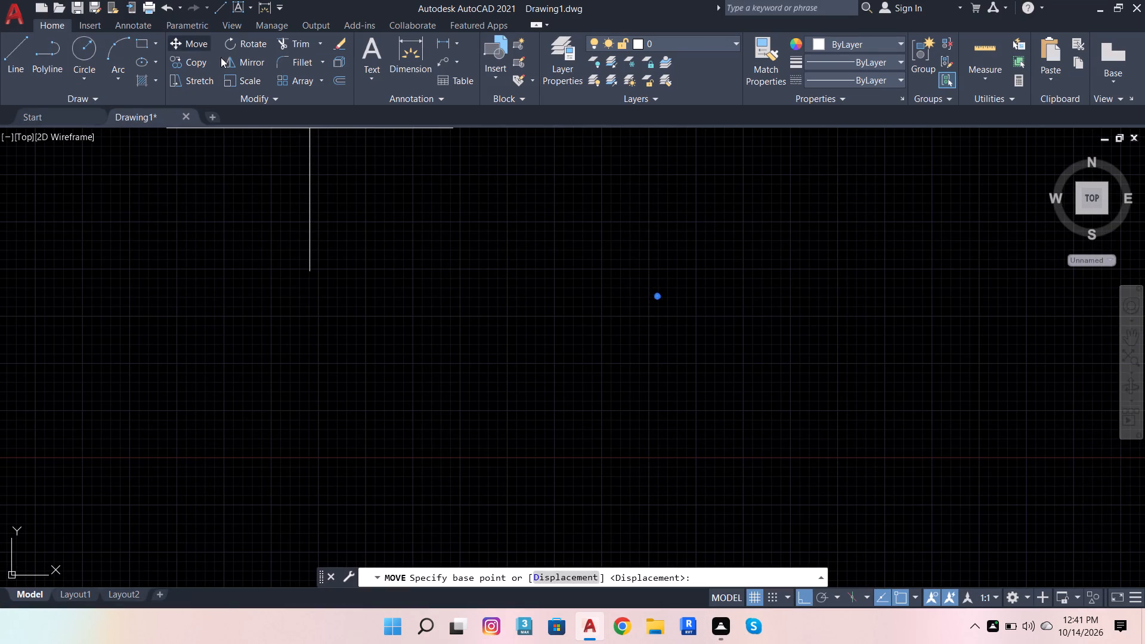
pyautogui.click(657, 302)
pyautogui.scroll(-3, 620, 345)
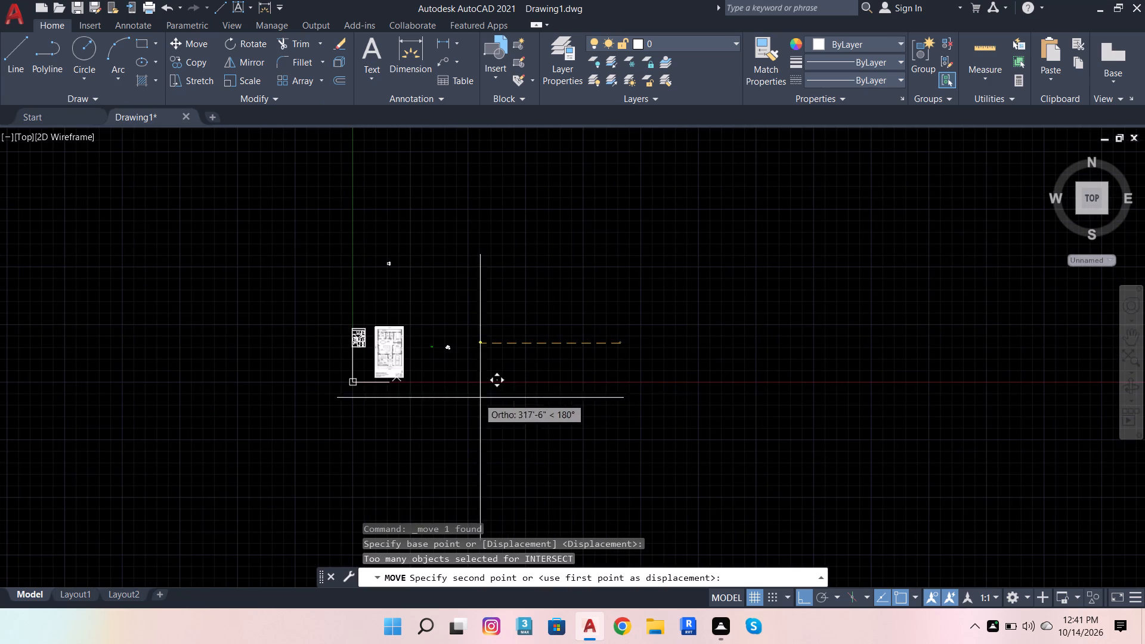
pyautogui.scroll(3, 450, 371)
pyautogui.click(416, 358)
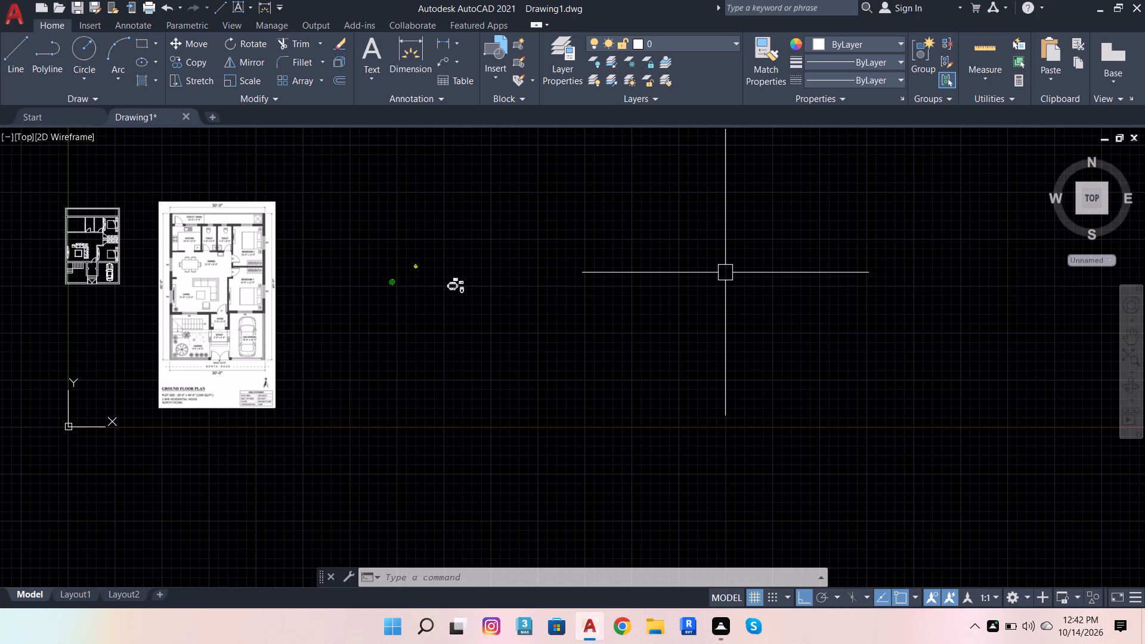
pyautogui.scroll(4, 416, 298)
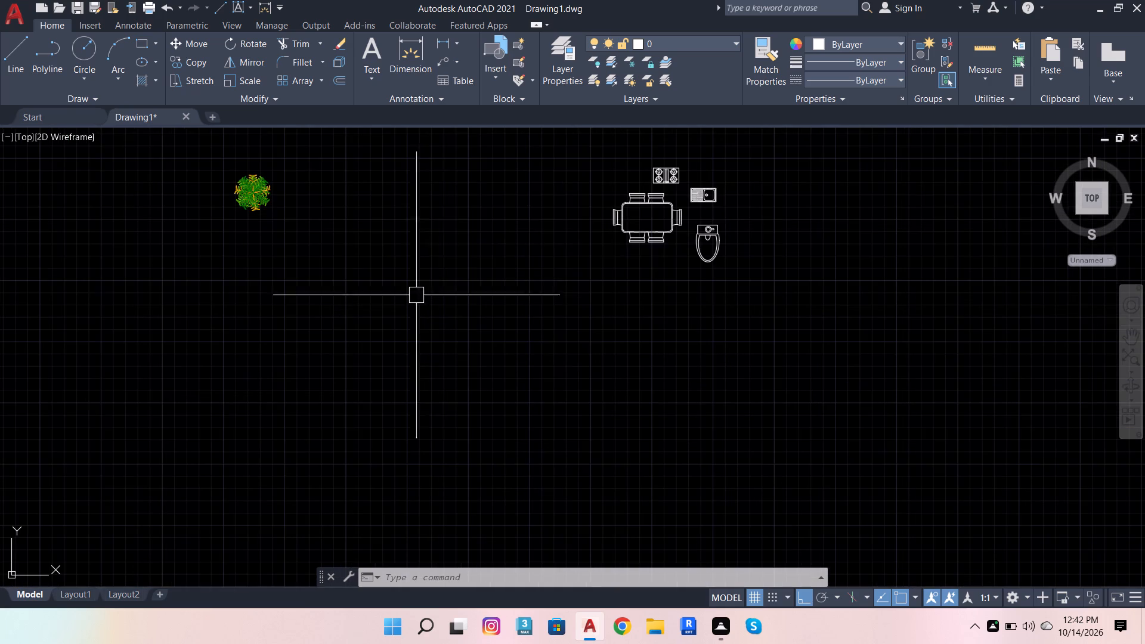
# Move the six-chair dining set into the plan's dining area, below the kitchen and above the sofas, with Ortho off.
pyautogui.click(619, 222)
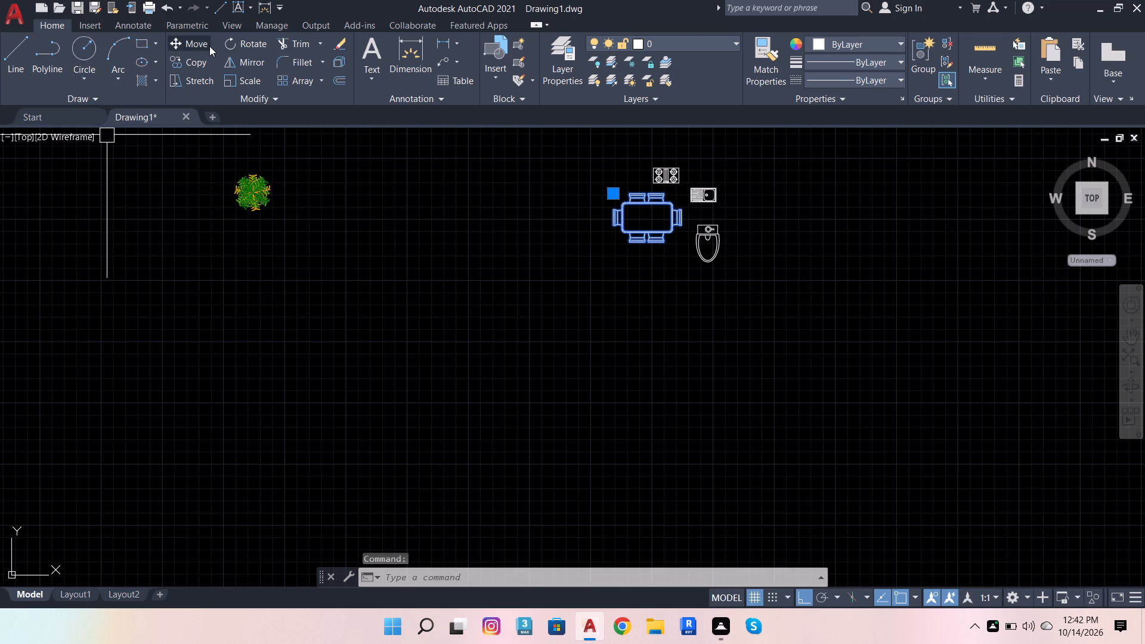
pyautogui.click(193, 41)
pyautogui.click(803, 602)
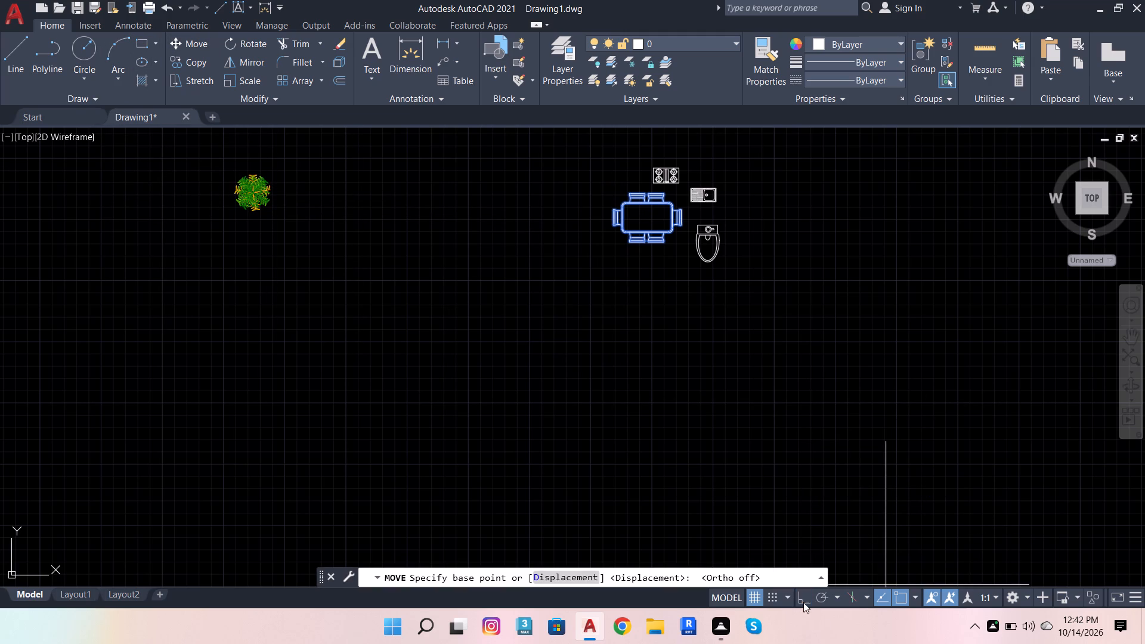
pyautogui.click(660, 226)
pyautogui.scroll(-3, 856, 342)
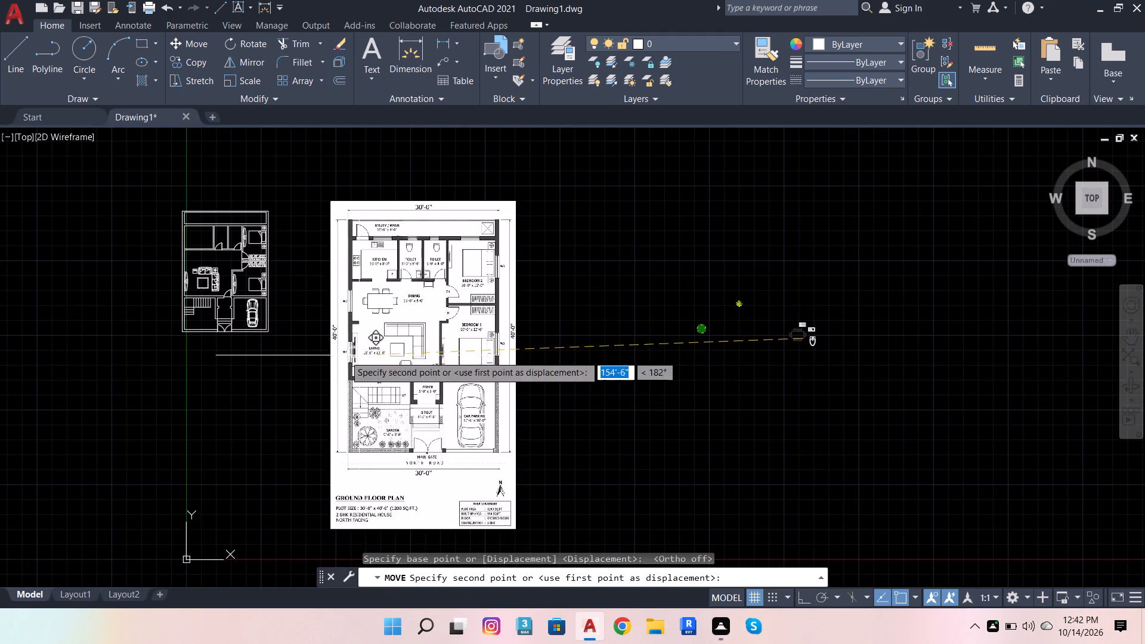
pyautogui.scroll(-3, 457, 300)
pyautogui.scroll(4, 379, 302)
pyautogui.scroll(2, 469, 254)
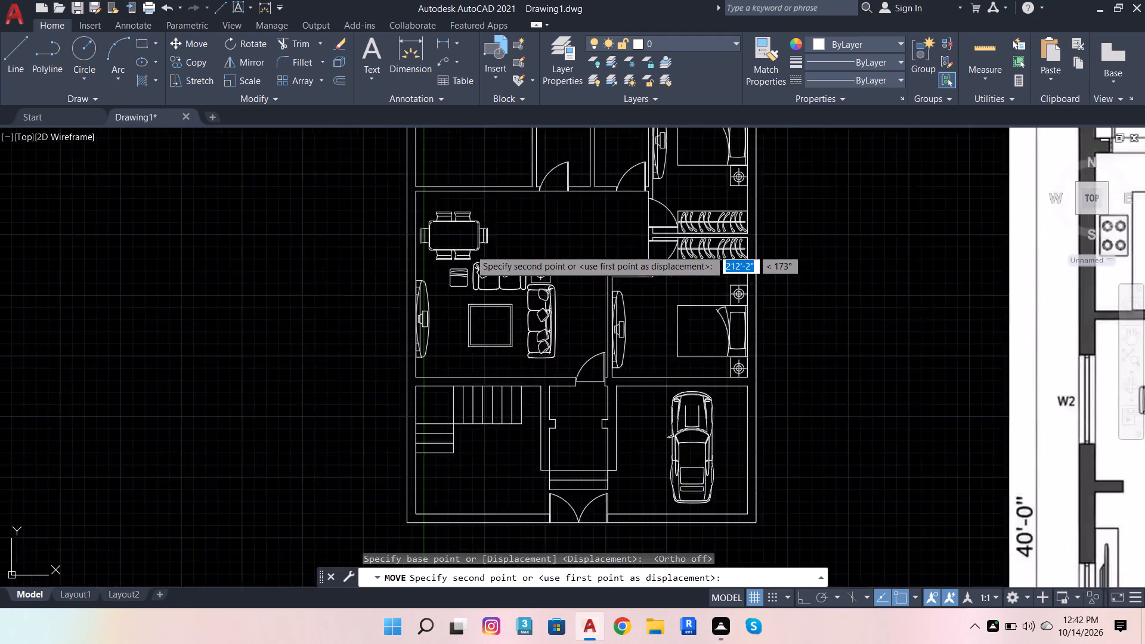
pyautogui.scroll(1, 470, 249)
pyautogui.click(485, 231)
# Offset the kitchen's top and left inner wall lines 2'4" into the room as counter edges.
pyautogui.scroll(-4, 504, 284)
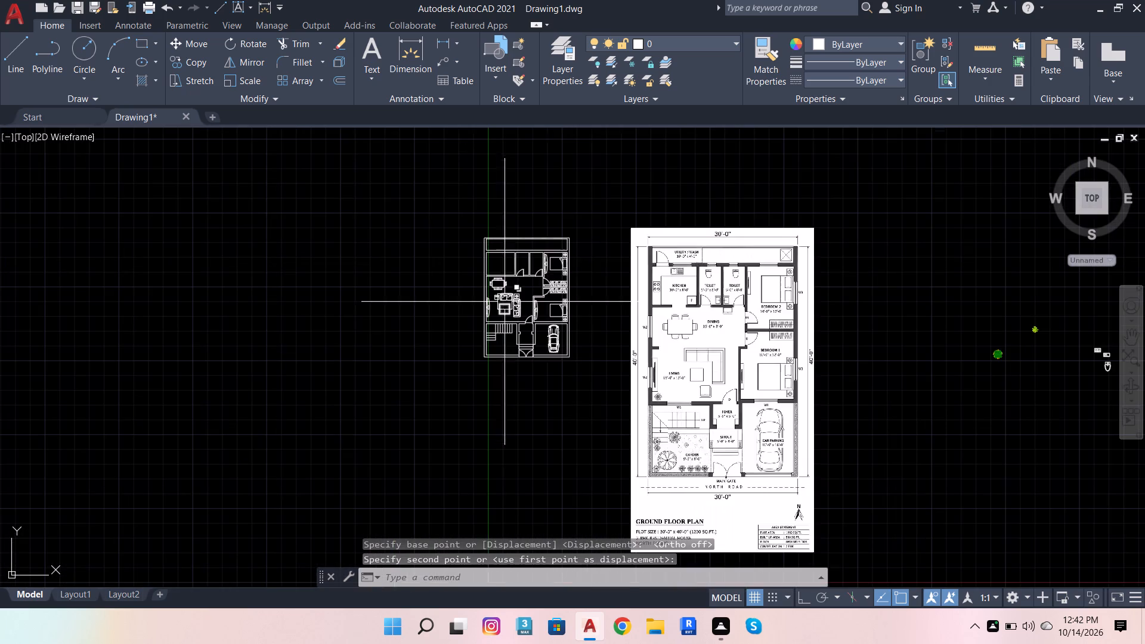
pyautogui.scroll(1, 426, 264)
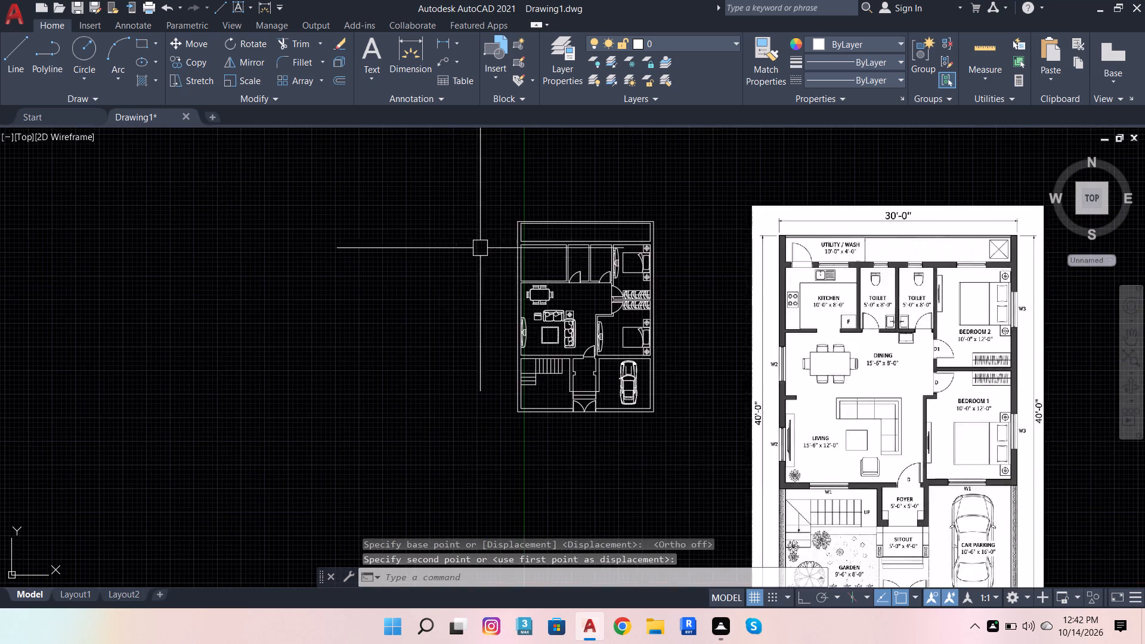
pyautogui.scroll(2, 486, 247)
pyautogui.click(580, 251)
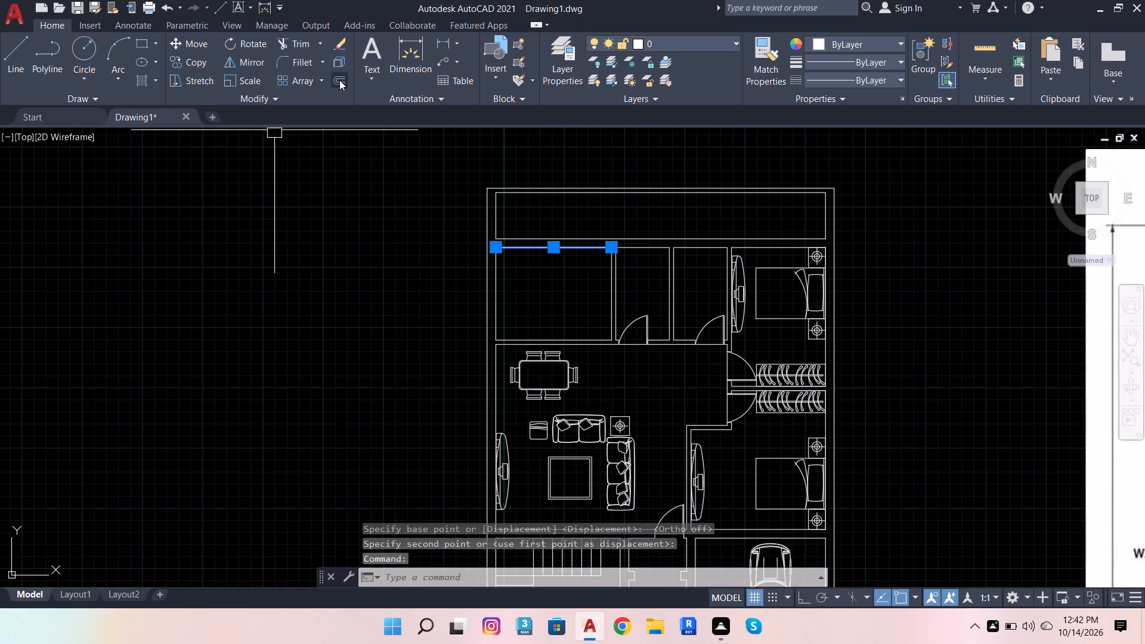
pyautogui.click(340, 79)
pyautogui.click(510, 244)
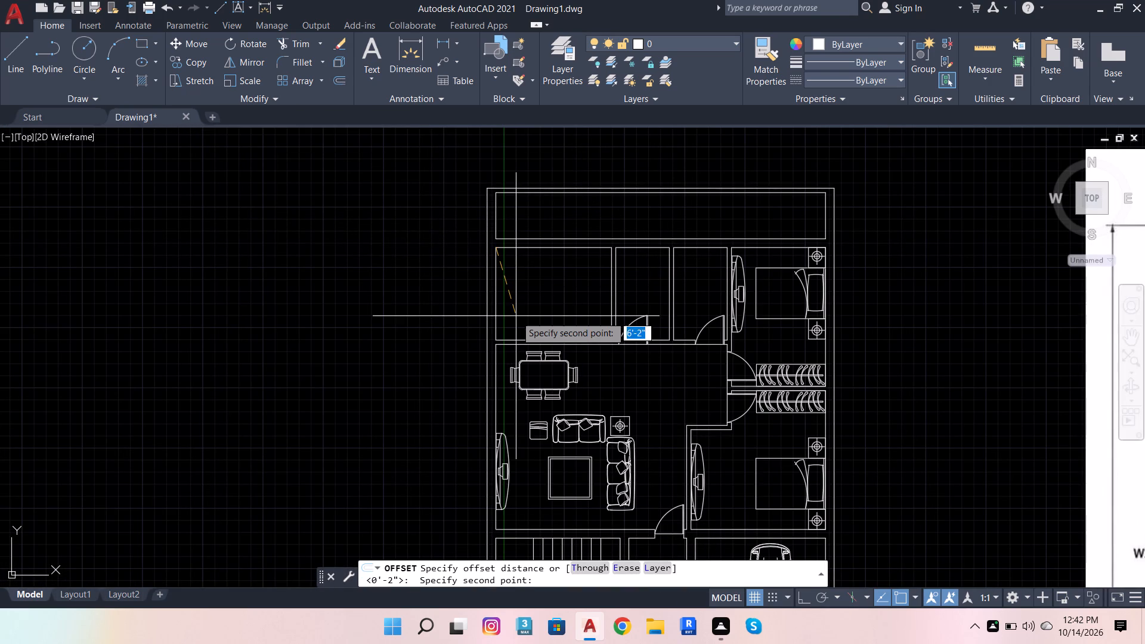
pyautogui.click(809, 592)
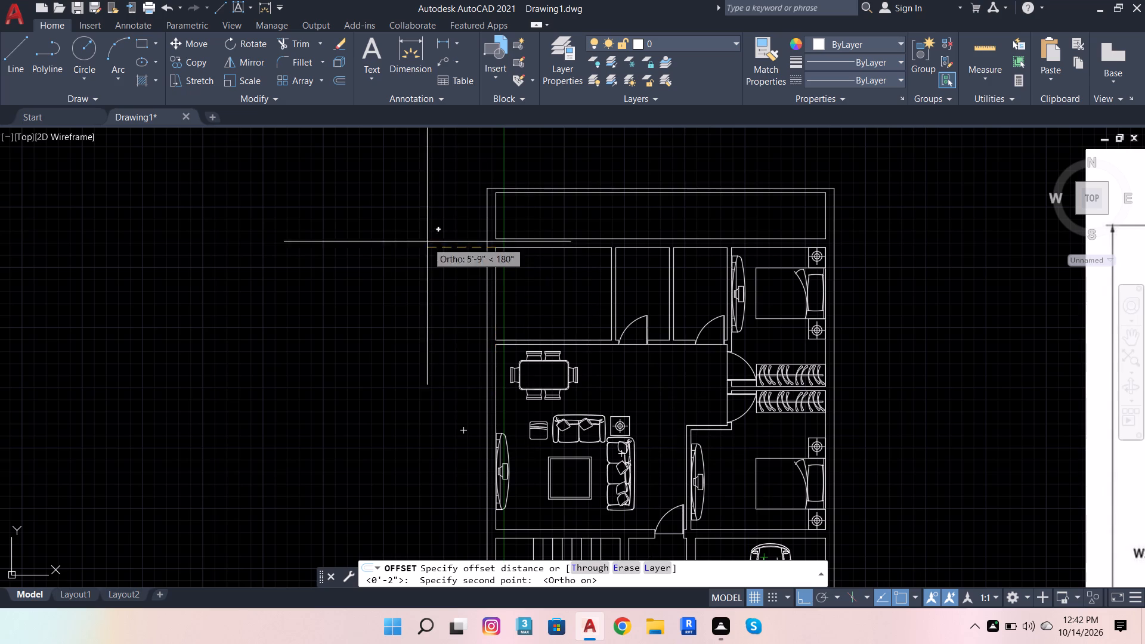
pyautogui.write("2'")
pyautogui.press('4')
pyautogui.press('Return')
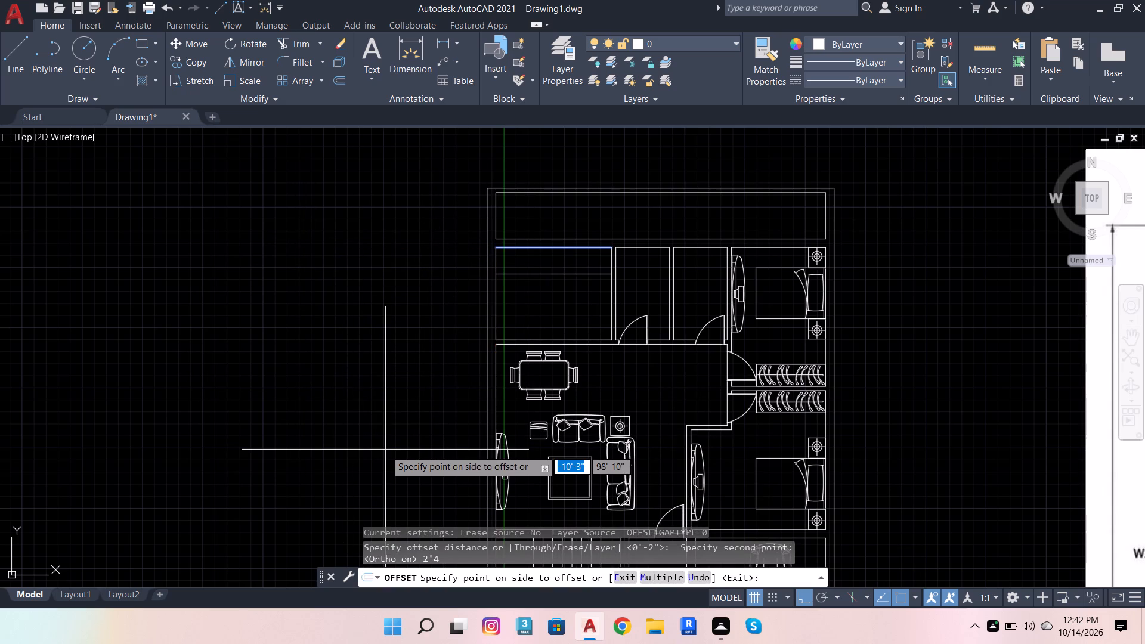
pyautogui.click(385, 450)
pyautogui.scroll(2, 518, 273)
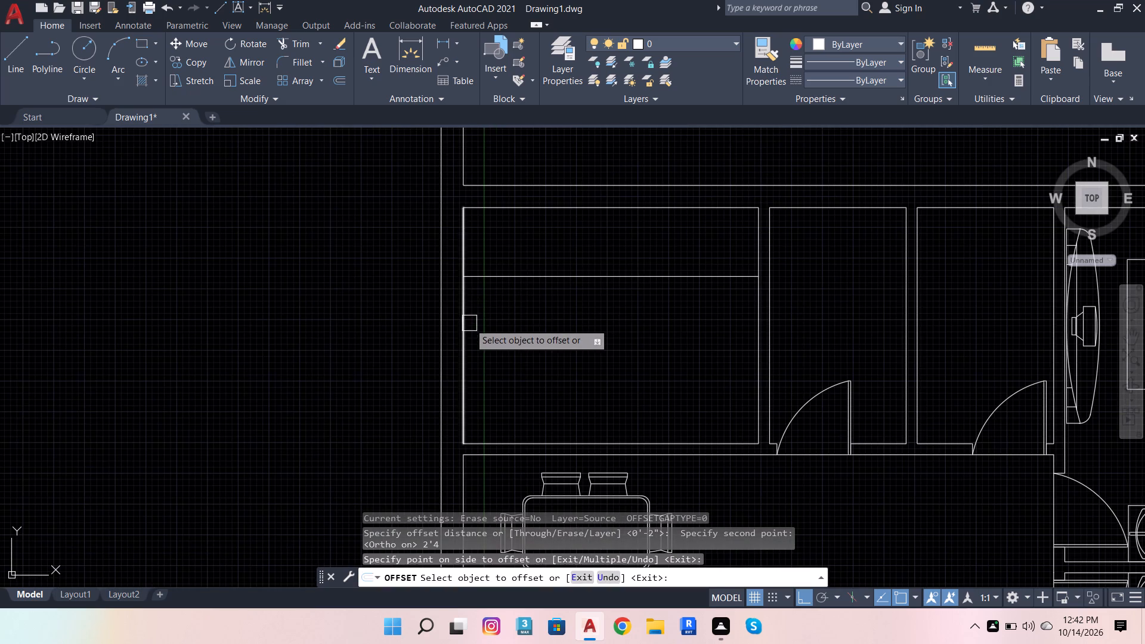
pyautogui.click(469, 323)
pyautogui.click(540, 327)
# Trim the overlapping ends of the two counter lines at the kitchen's upper-left corner.
pyautogui.click(287, 43)
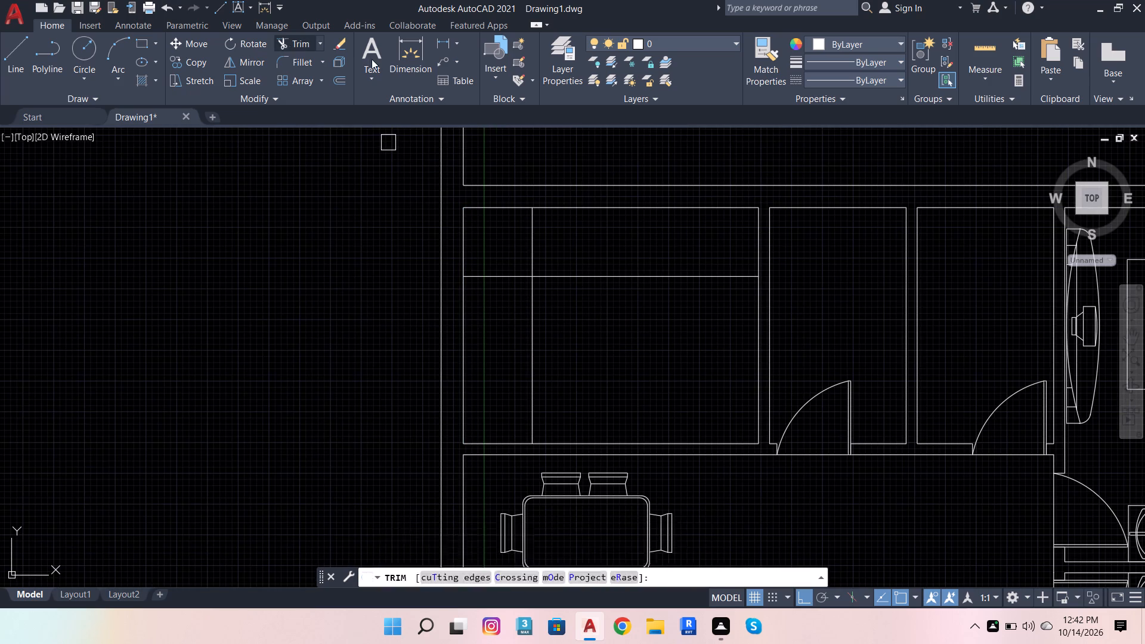
pyautogui.moveTo(565, 245); pyautogui.dragTo(464, 306)
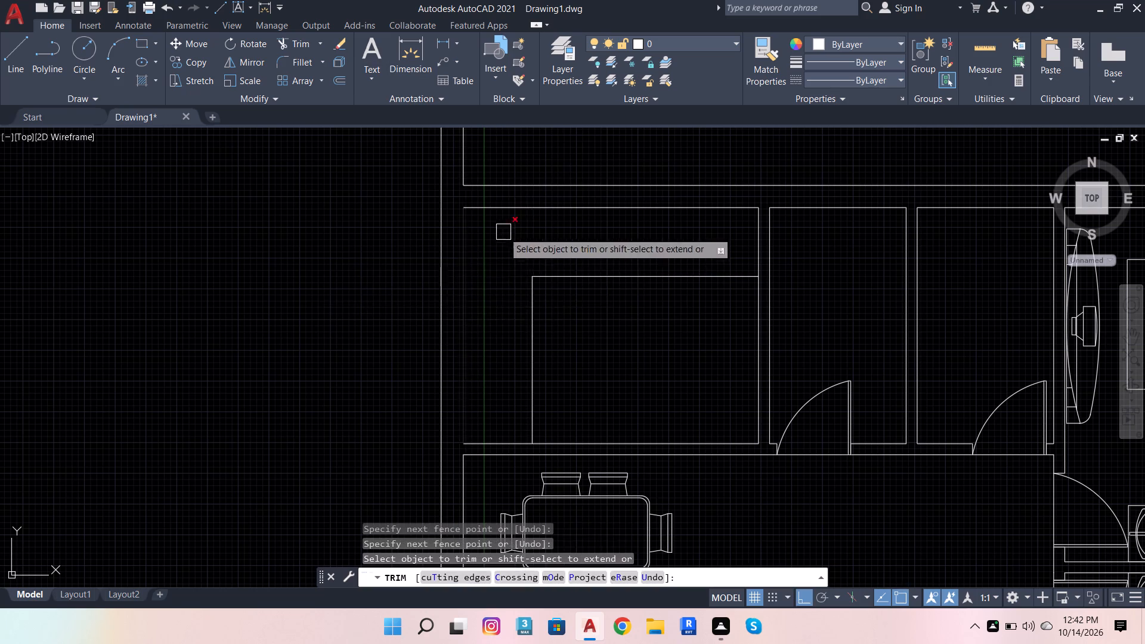
pyautogui.scroll(-4, 511, 244)
pyautogui.scroll(-2, 220, 118)
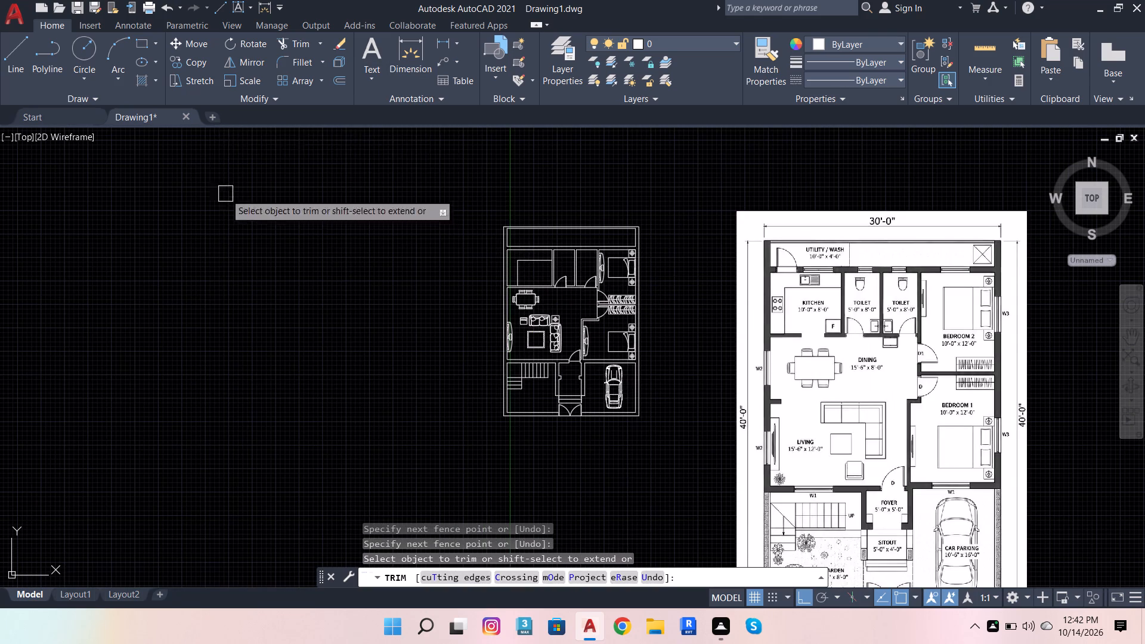
pyautogui.scroll(-3, 225, 196)
pyautogui.scroll(3, 567, 385)
pyautogui.scroll(3, 861, 236)
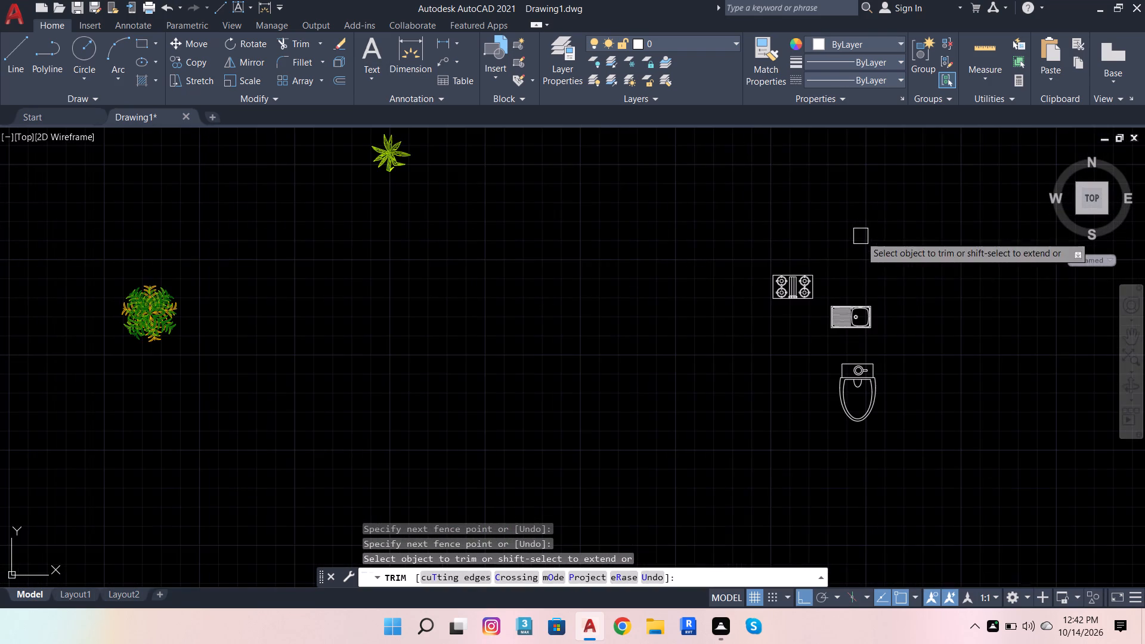
pyautogui.scroll(-3, 834, 318)
pyautogui.press('Escape')
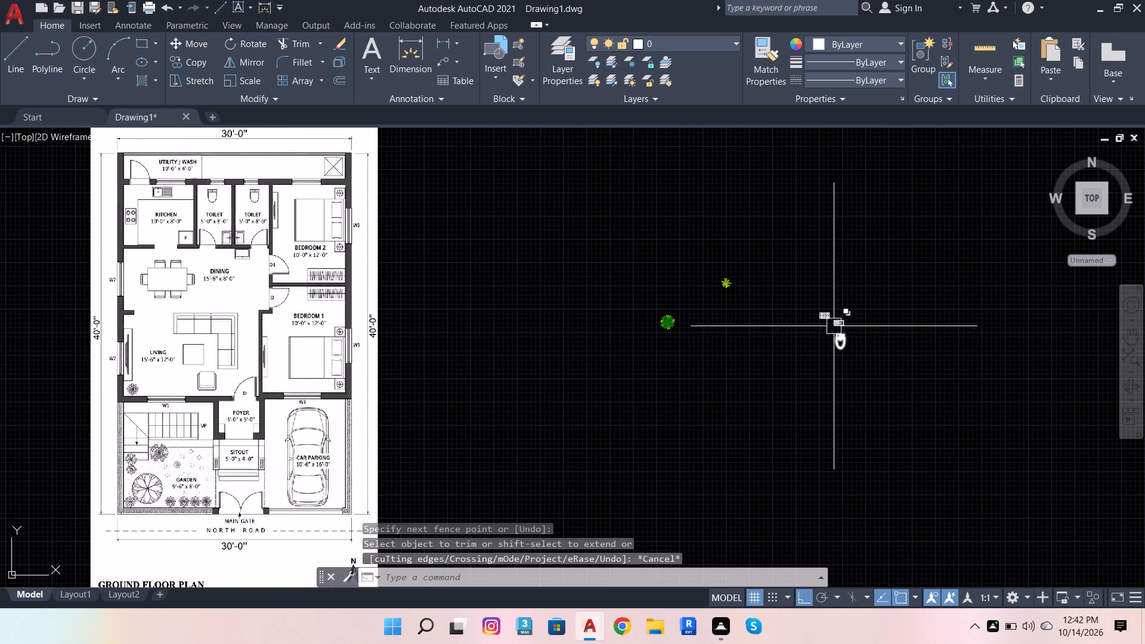
# Move the kitchen sink onto the counter strip along the kitchen's top wall, with Ortho off.
pyautogui.scroll(2, 835, 312)
pyautogui.click(860, 341)
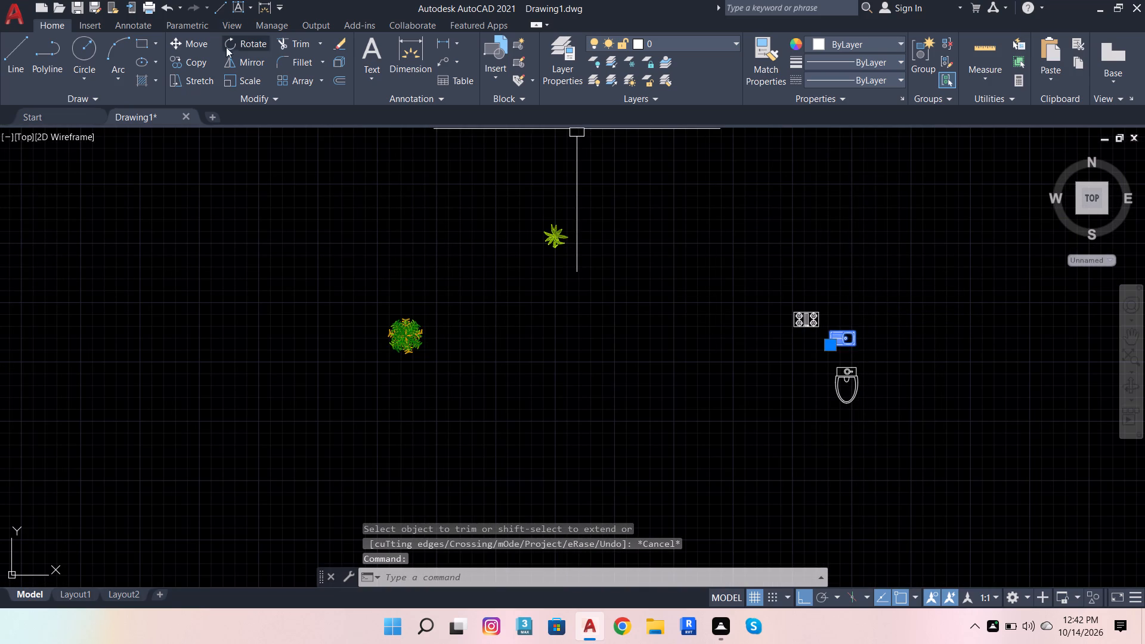
pyautogui.click(204, 41)
pyautogui.click(807, 587)
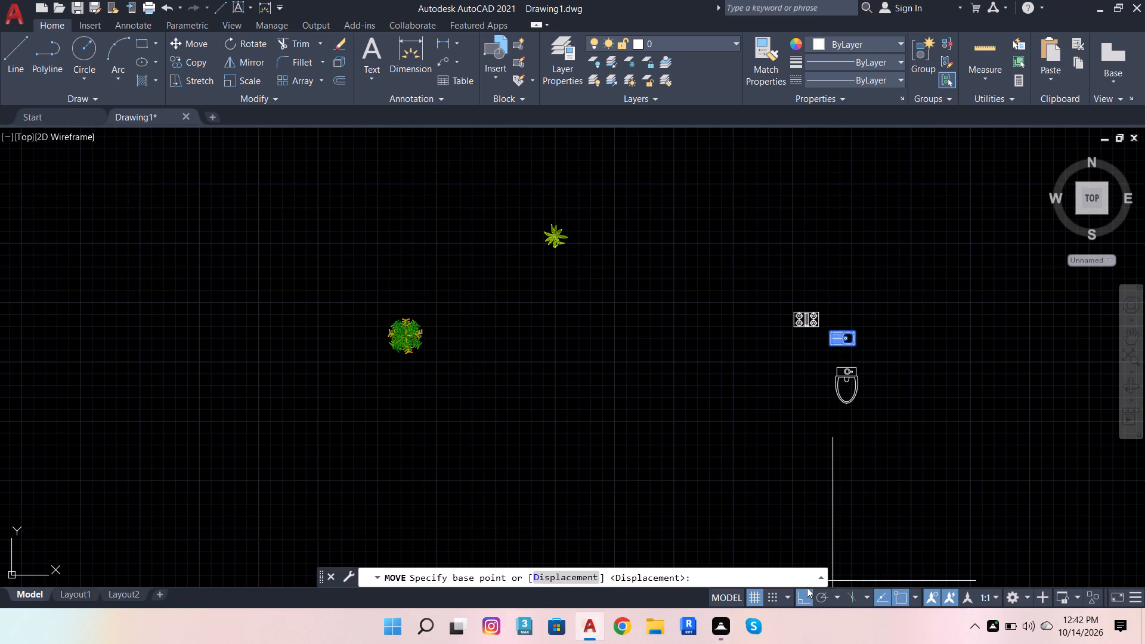
pyautogui.click(804, 608)
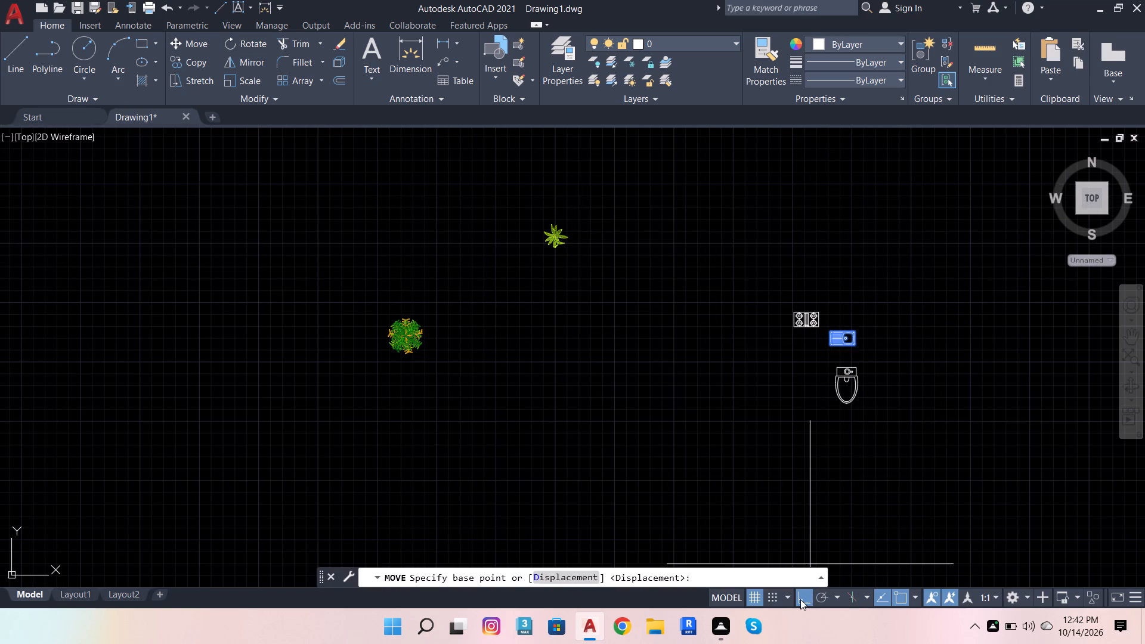
pyautogui.click(800, 599)
pyautogui.click(848, 330)
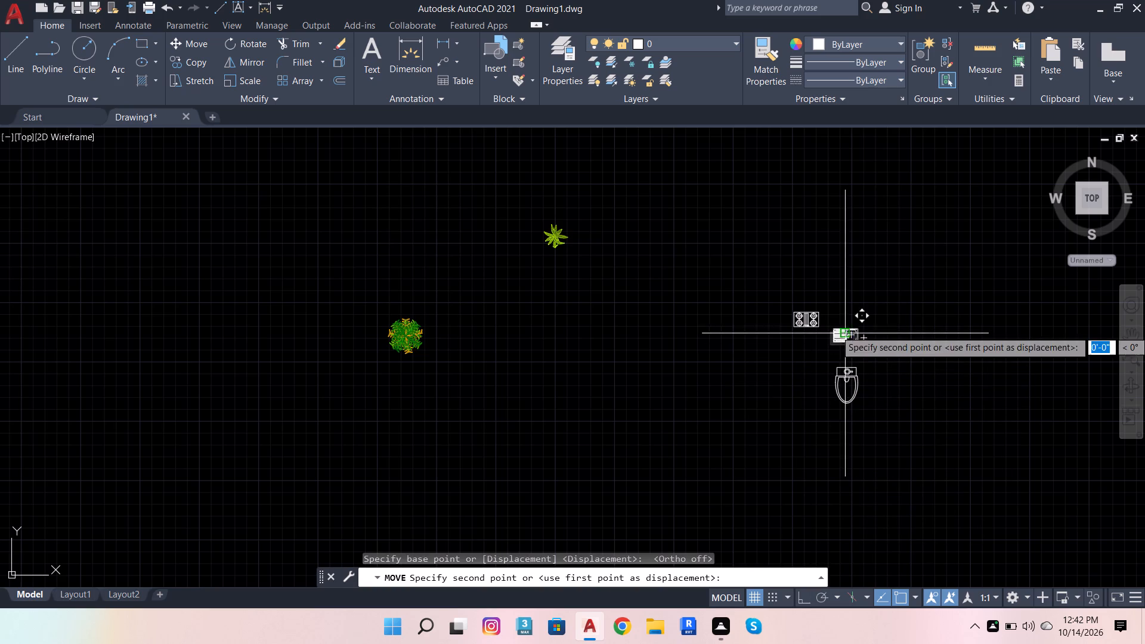
pyautogui.scroll(-3, 910, 436)
pyautogui.scroll(2, 282, 322)
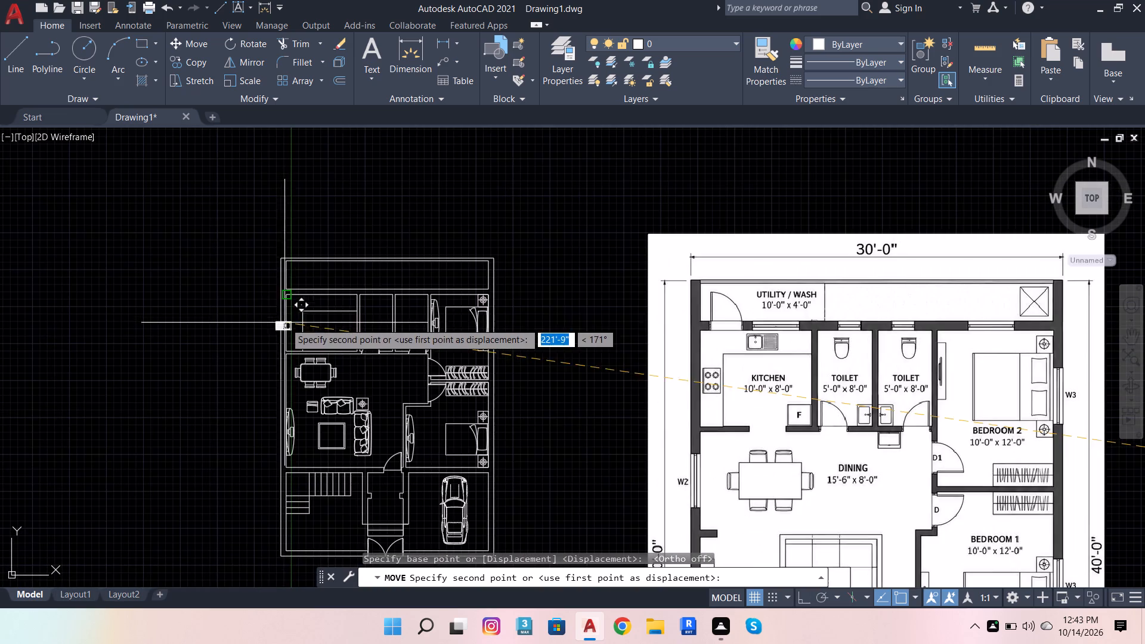
pyautogui.scroll(2, 333, 301)
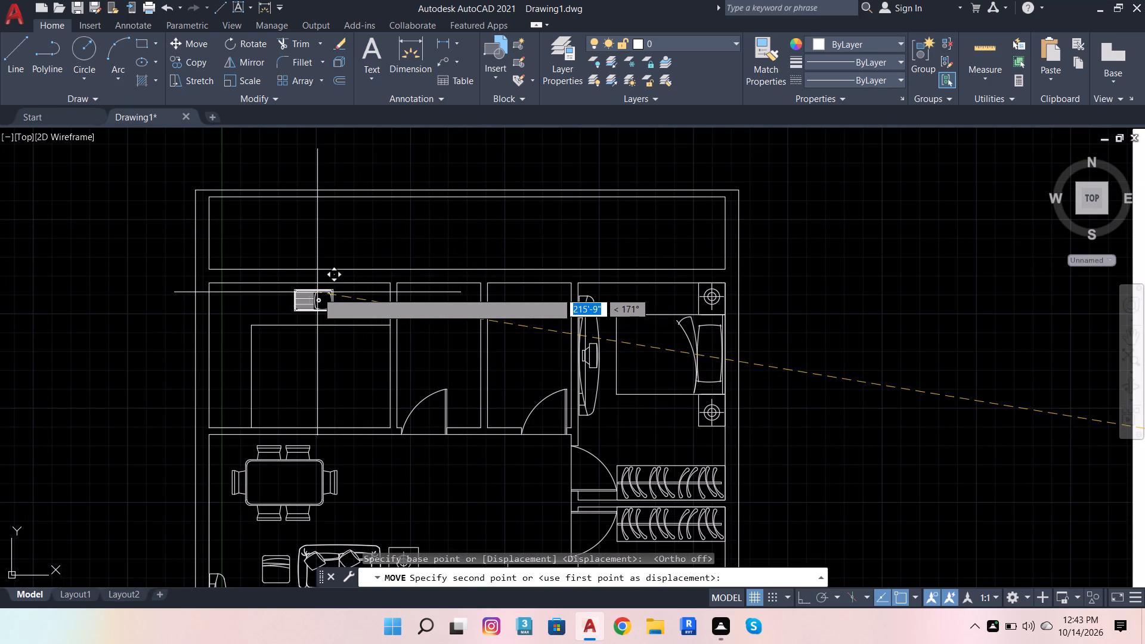
pyautogui.scroll(2, 317, 292)
pyautogui.click(317, 299)
# Rotate the four-burner stove 90° counter-clockwise about its upper-left corner, with Ortho on.
pyautogui.scroll(-4, 423, 303)
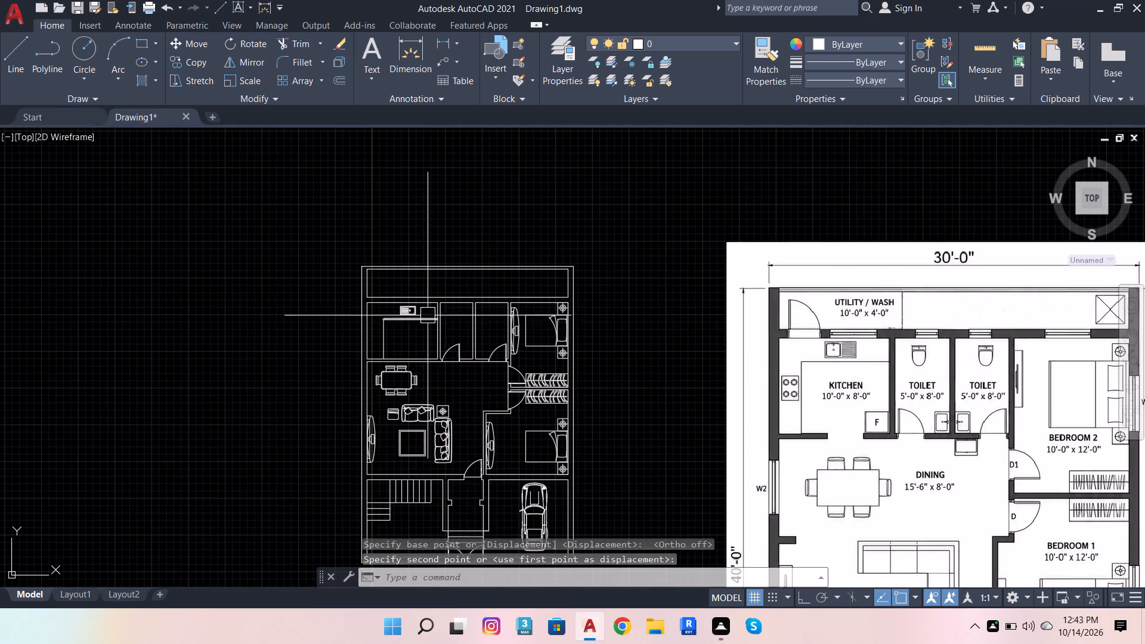
pyautogui.scroll(-1, 445, 332)
pyautogui.scroll(-3, 582, 318)
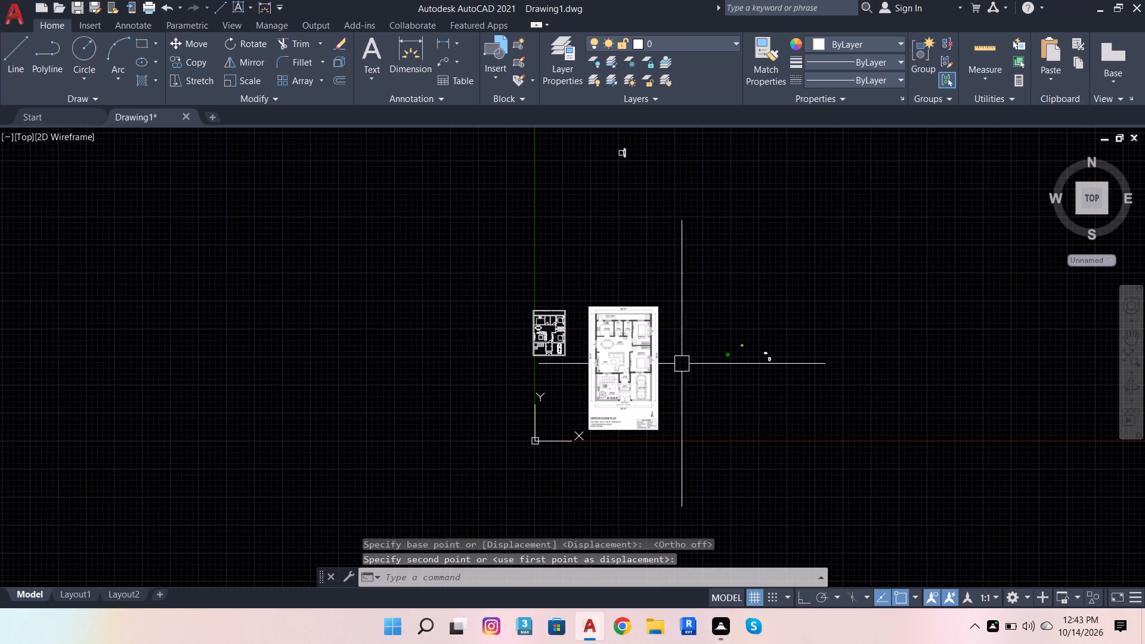
pyautogui.scroll(4, 707, 371)
pyautogui.click(833, 311)
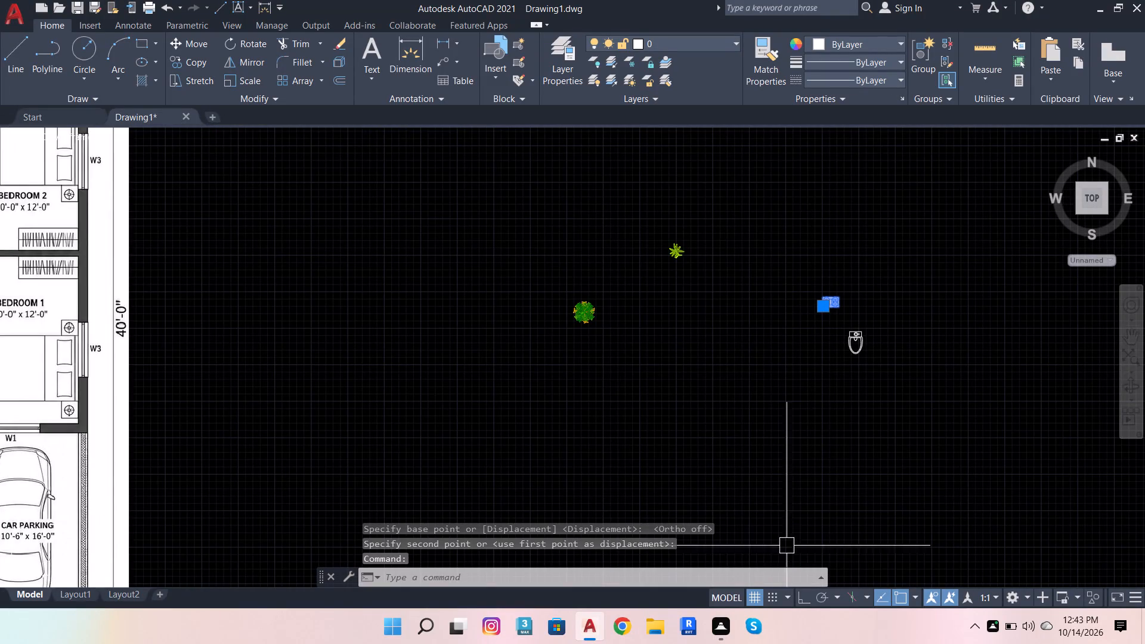
pyautogui.click(807, 598)
pyautogui.scroll(3, 843, 274)
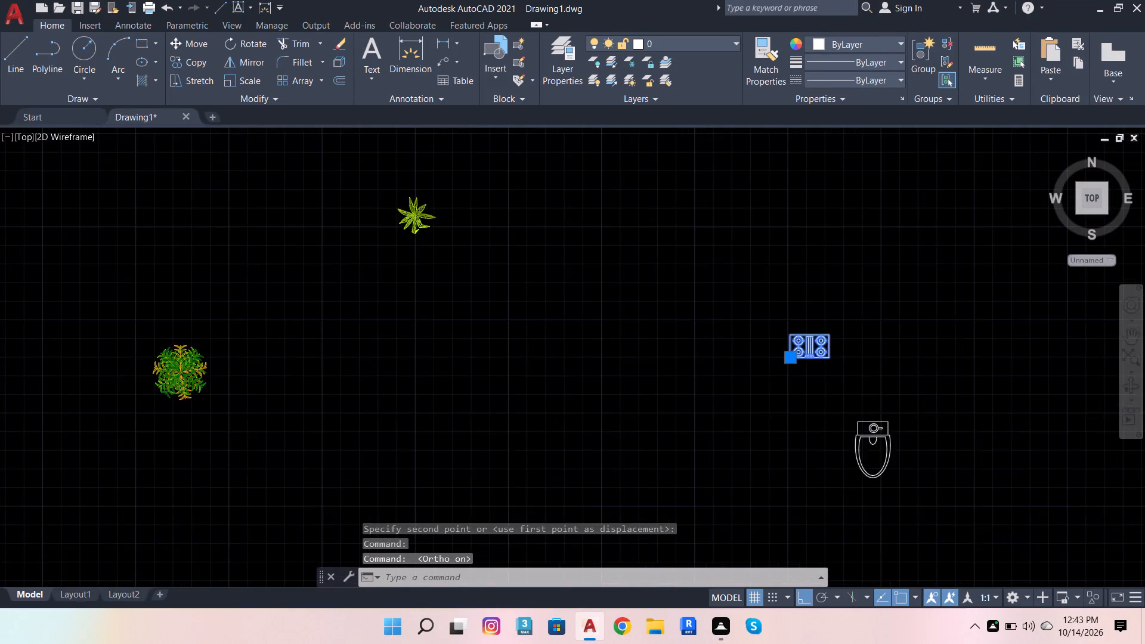
pyautogui.click(233, 47)
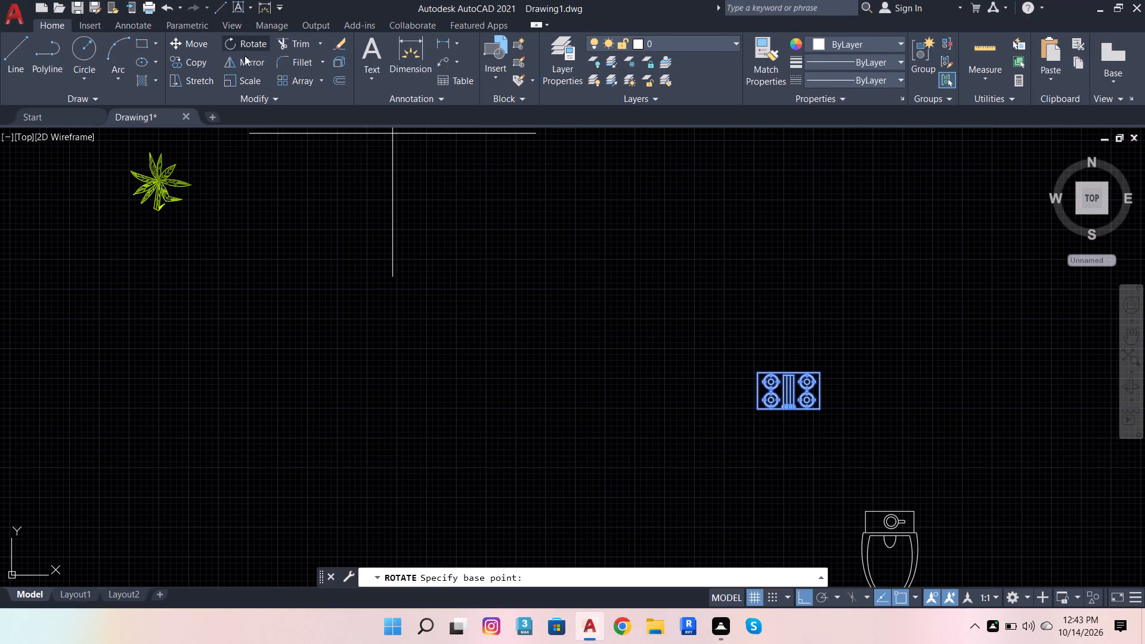
pyautogui.click(754, 373)
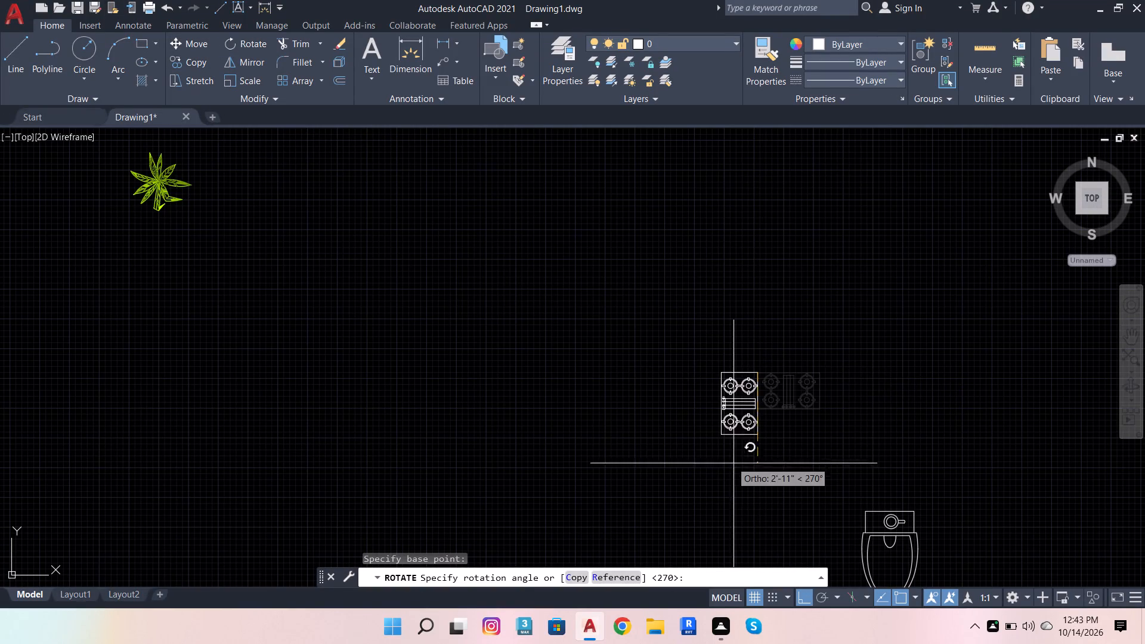
pyautogui.click(703, 240)
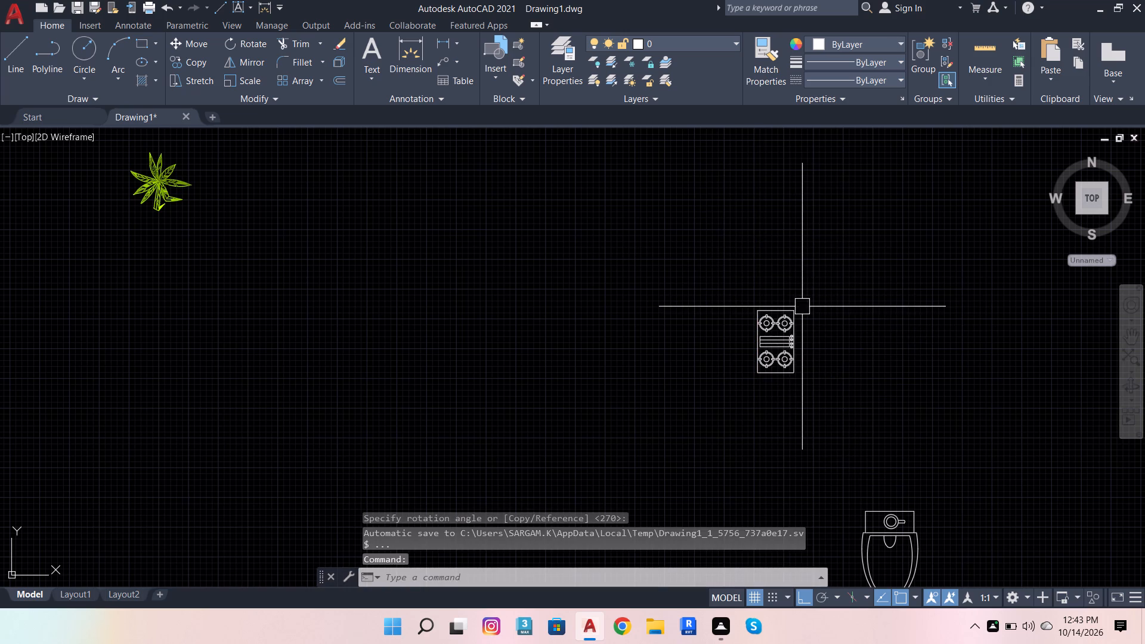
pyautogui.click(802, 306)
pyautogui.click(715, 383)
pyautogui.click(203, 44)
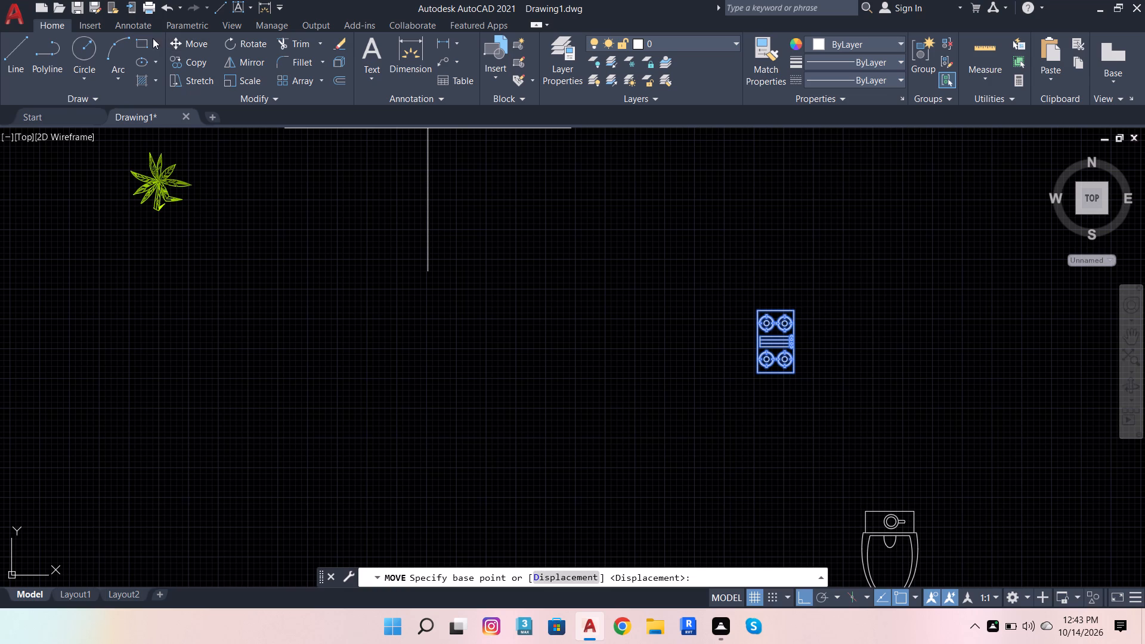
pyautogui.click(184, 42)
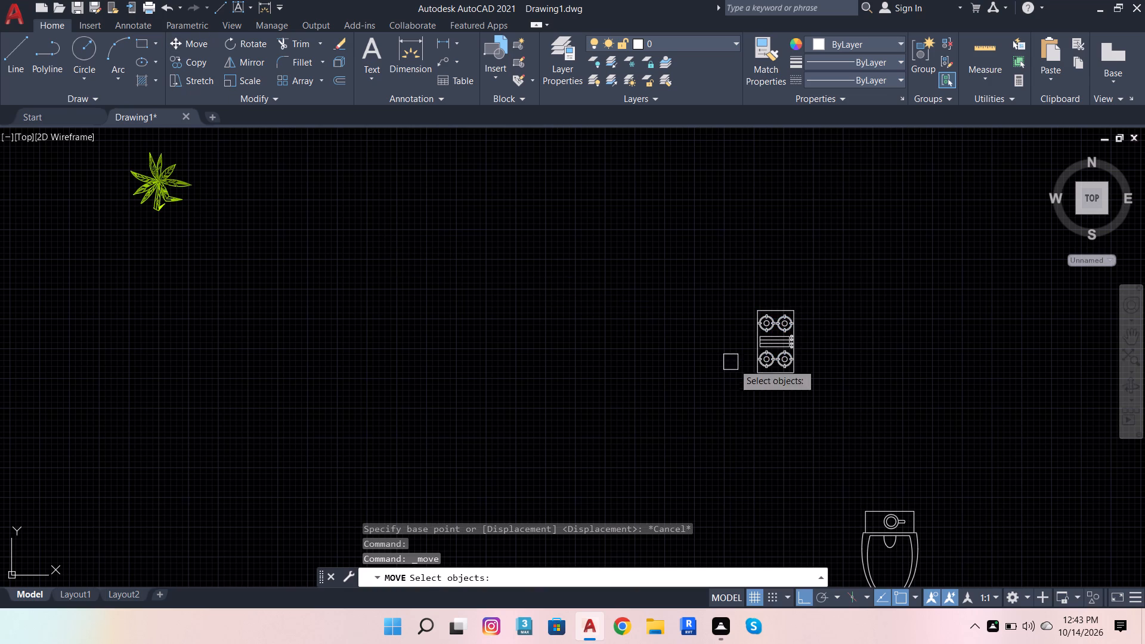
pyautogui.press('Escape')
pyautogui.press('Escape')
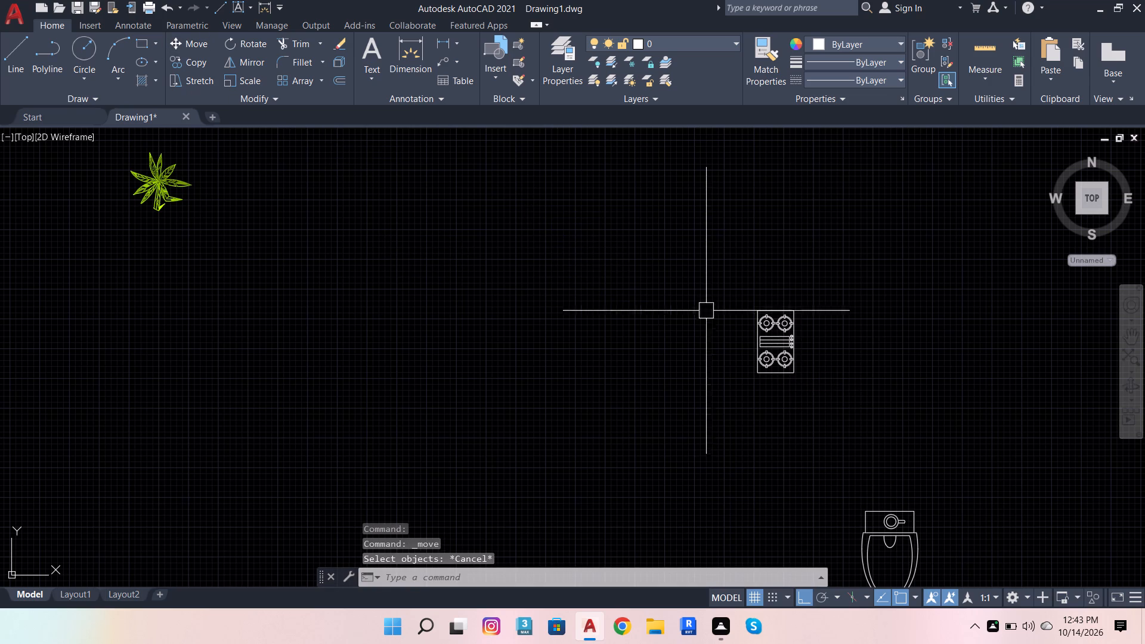
# Move the four-burner stove by its lower-left corner onto the counter strip along the kitchen's left wall, with Ortho off.
pyautogui.click(789, 354)
pyautogui.click(189, 51)
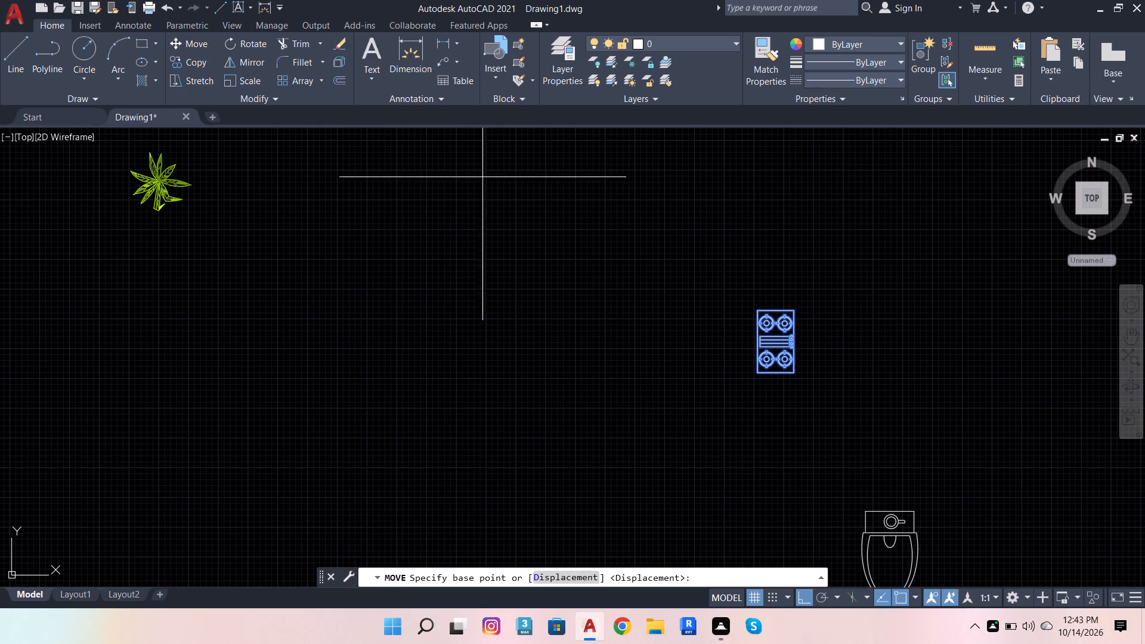
pyautogui.click(756, 371)
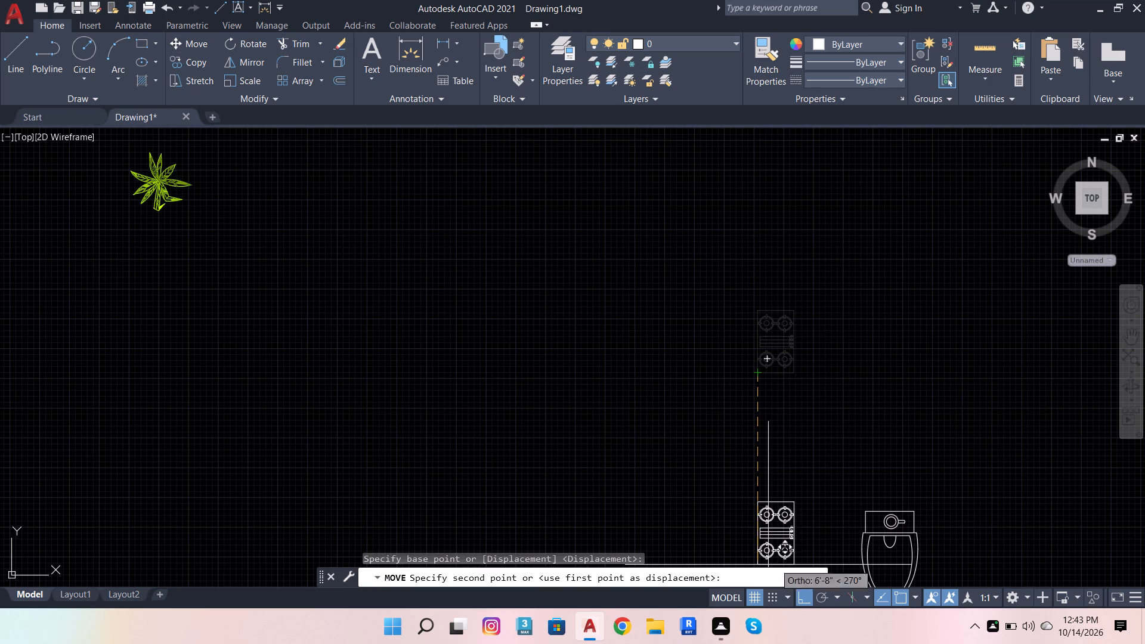
pyautogui.click(800, 600)
pyautogui.scroll(-4, 896, 491)
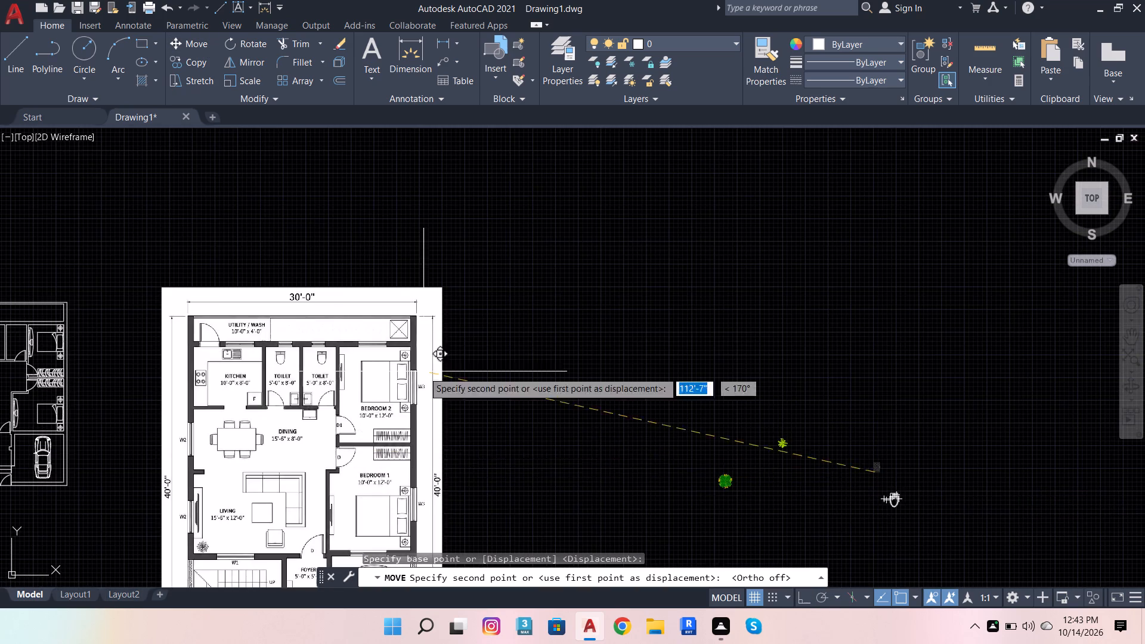
pyautogui.scroll(-4, 511, 348)
pyautogui.scroll(3, 380, 360)
pyautogui.scroll(2, 550, 315)
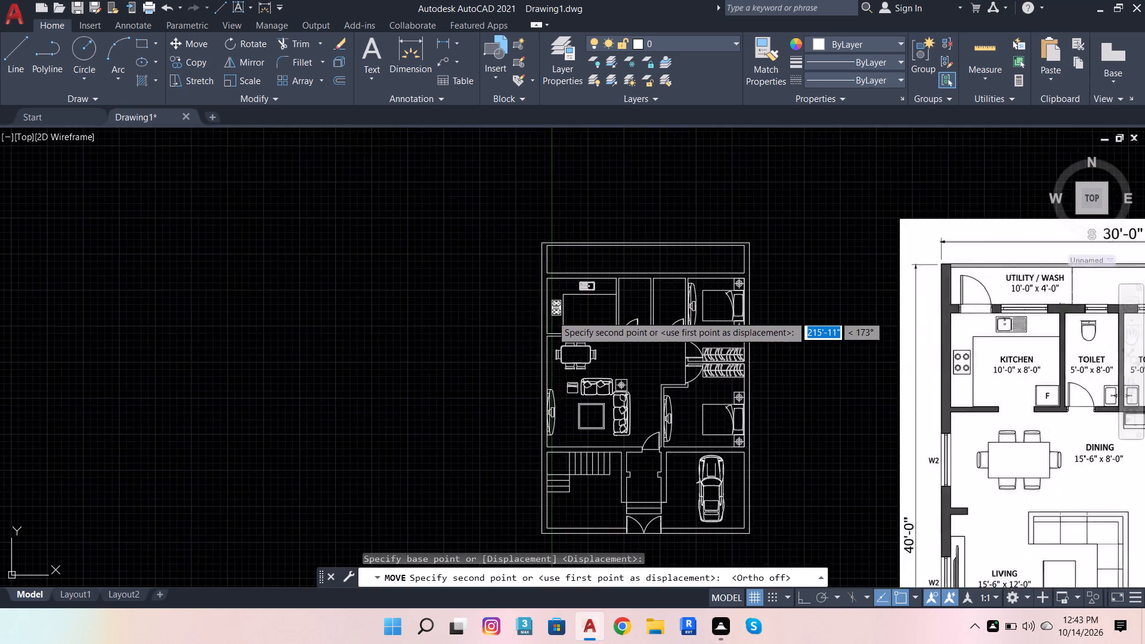
pyautogui.scroll(5, 553, 315)
pyautogui.click(506, 315)
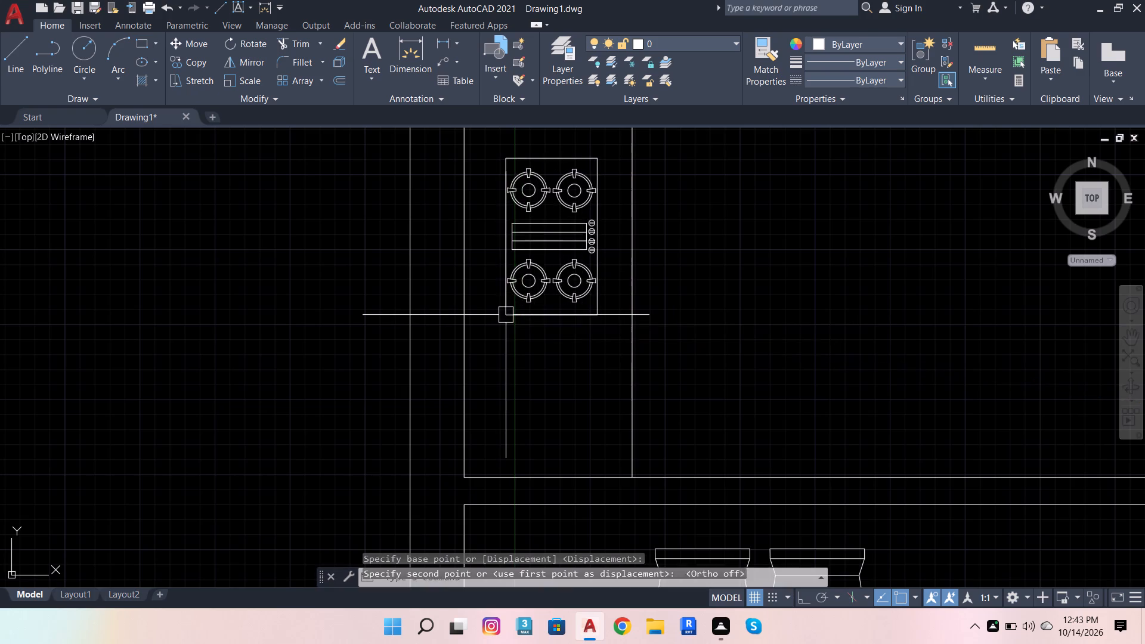
# Copy the toilet block by its tank's upper-left corner into the toilet room beside the kitchen, against its top wall.
pyautogui.scroll(-4, 509, 312)
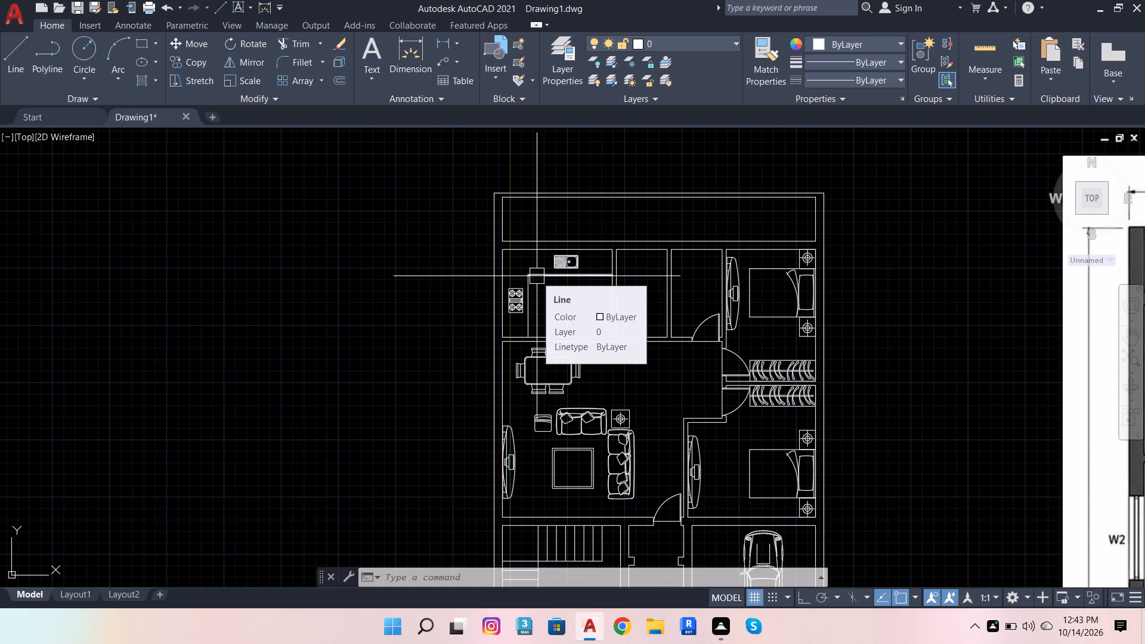
pyautogui.scroll(-4, 643, 272)
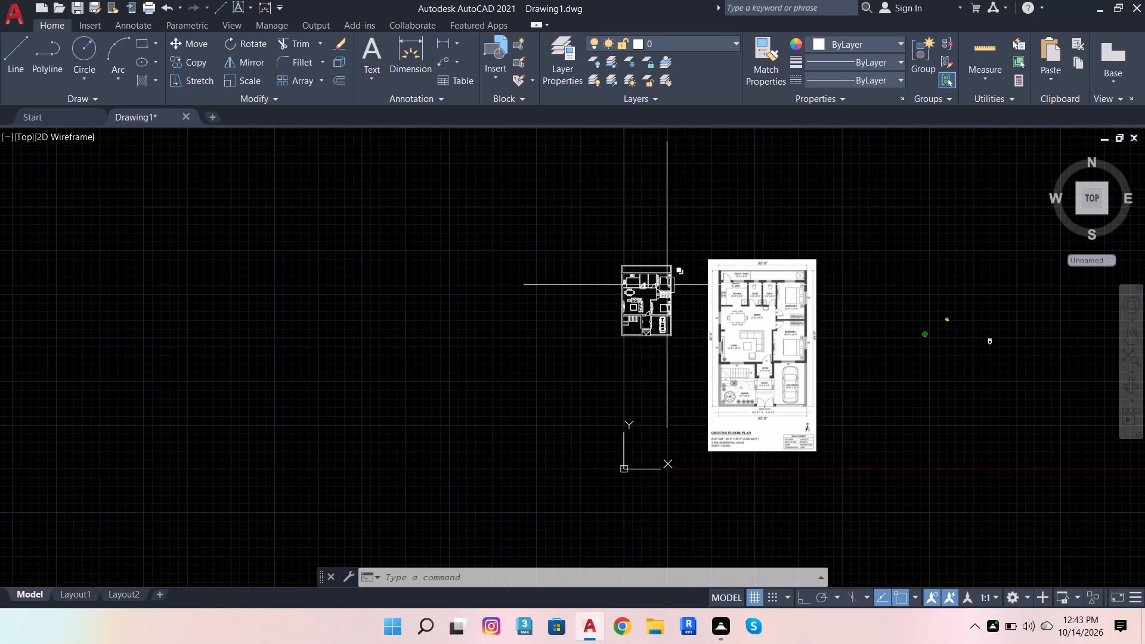
pyautogui.scroll(2, 751, 303)
pyautogui.scroll(-1, 657, 298)
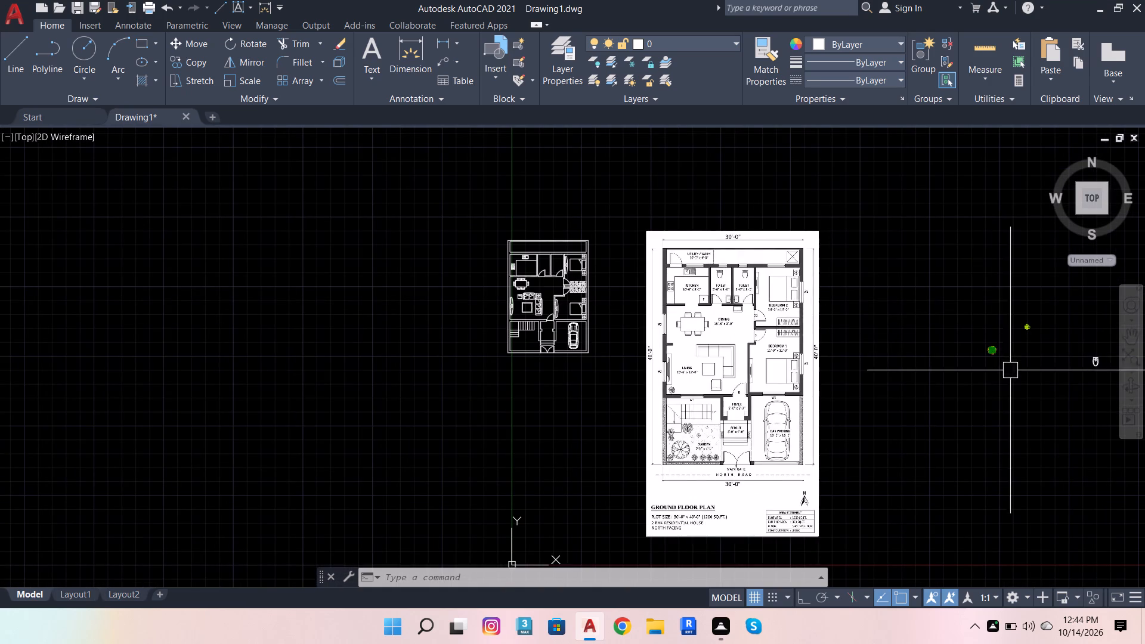
pyautogui.scroll(-2, 787, 391)
pyautogui.scroll(3, 876, 391)
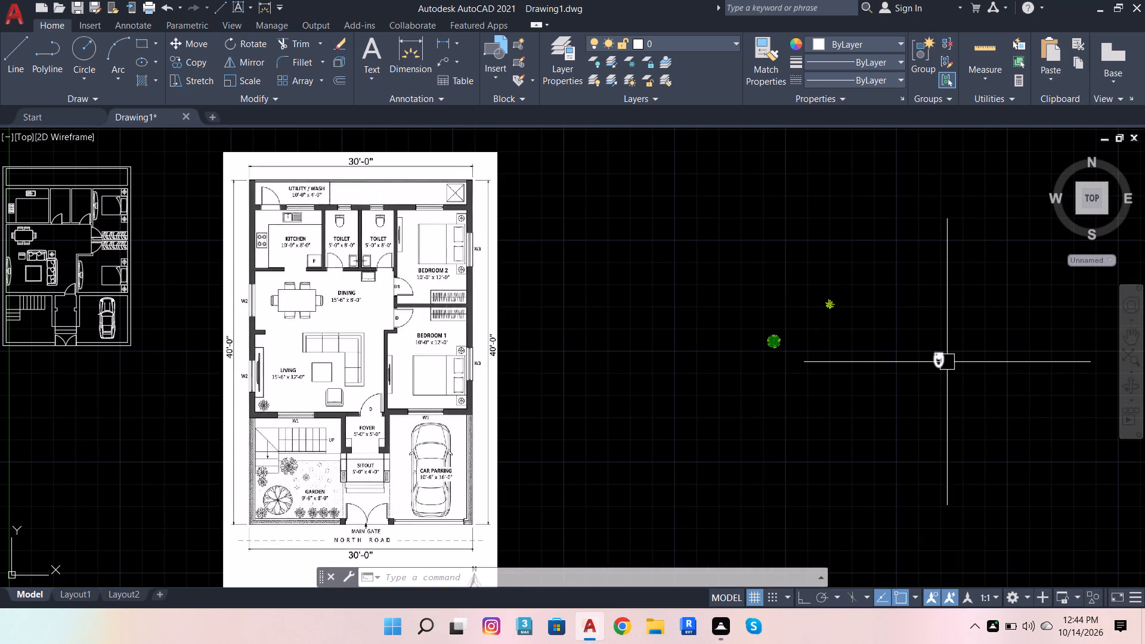
pyautogui.click(947, 362)
pyautogui.click(200, 60)
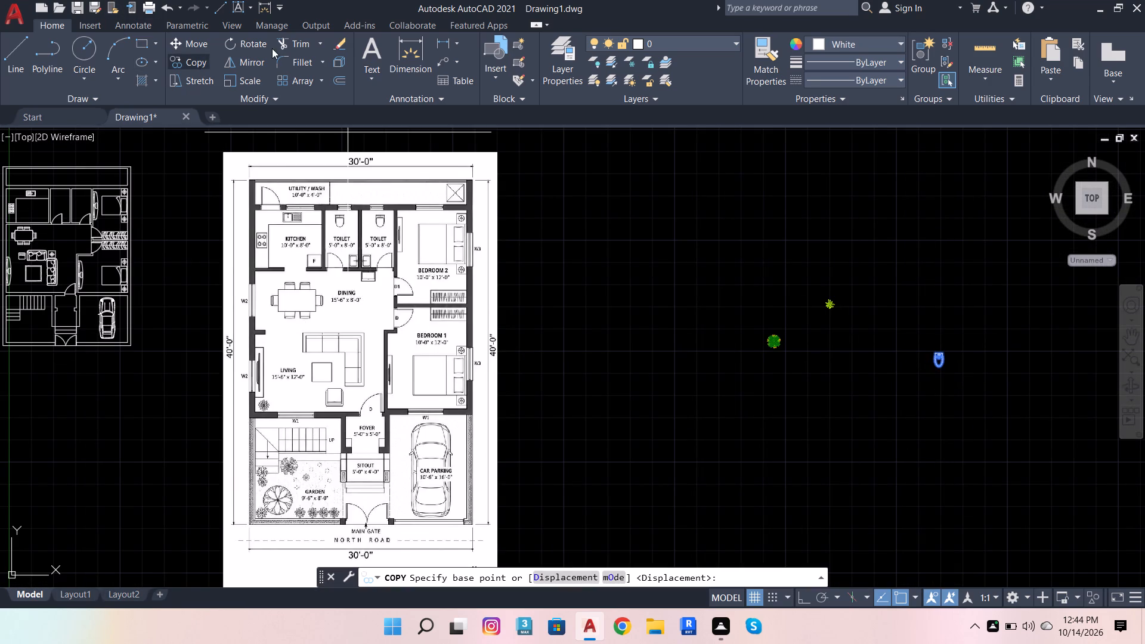
pyautogui.scroll(5, 933, 360)
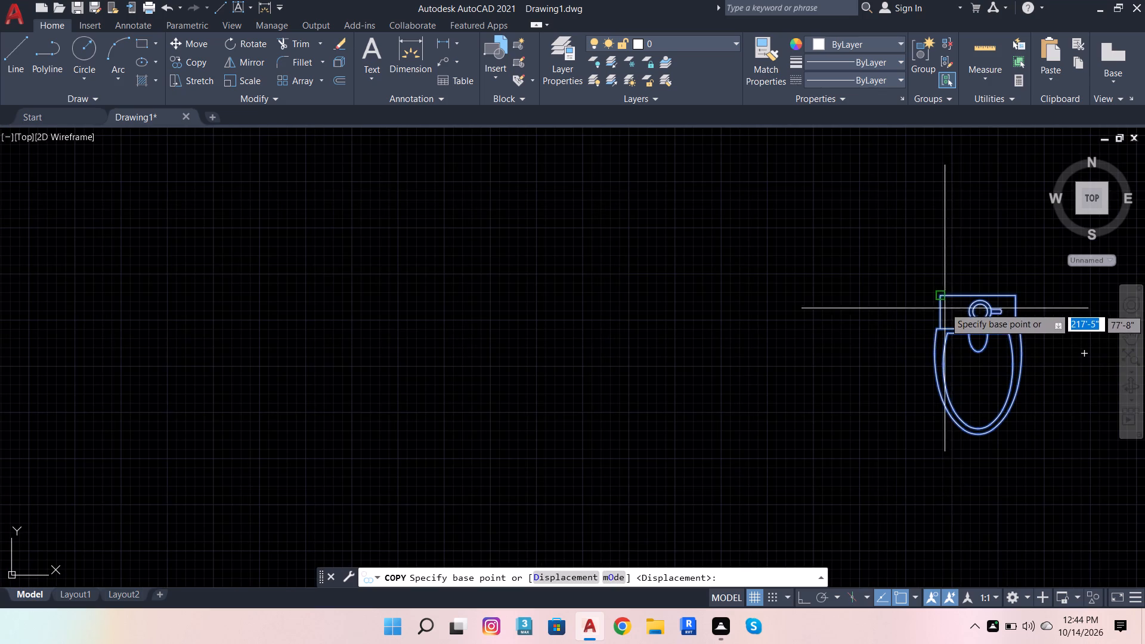
pyautogui.click(944, 294)
pyautogui.scroll(-5, 1001, 299)
pyautogui.scroll(-3, 716, 299)
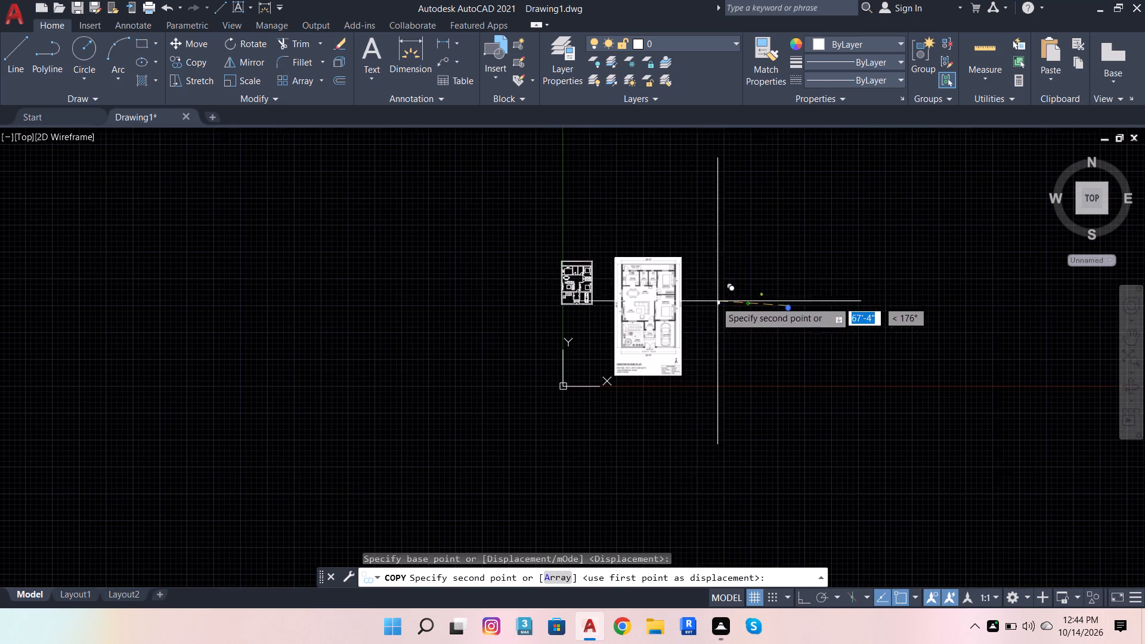
pyautogui.scroll(3, 614, 253)
pyautogui.scroll(4, 383, 321)
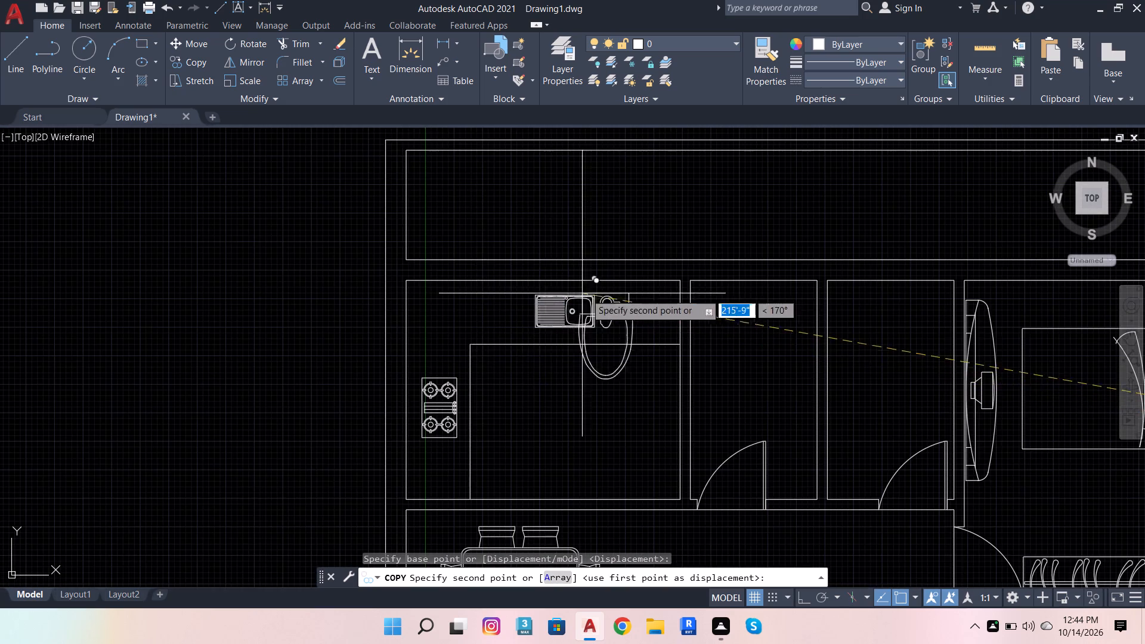
pyautogui.scroll(3, 738, 296)
pyautogui.scroll(3, 685, 243)
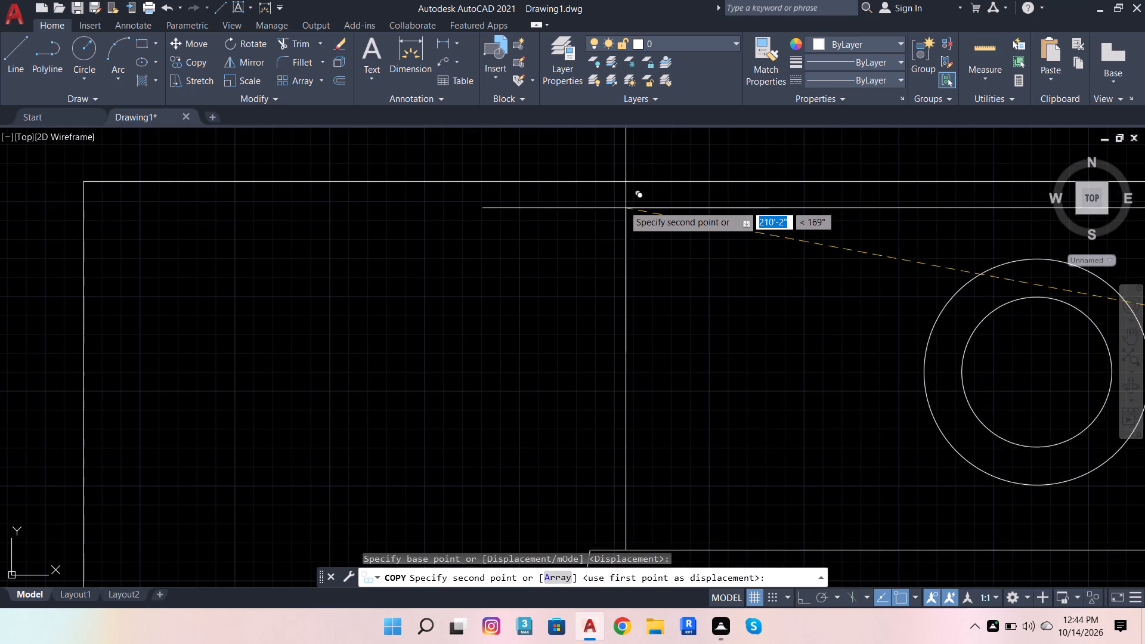
pyautogui.click(622, 193)
# Place a second copy of the toilet block against the top wall of the toilet room next to Bedroom 2.
pyautogui.scroll(-4, 497, 244)
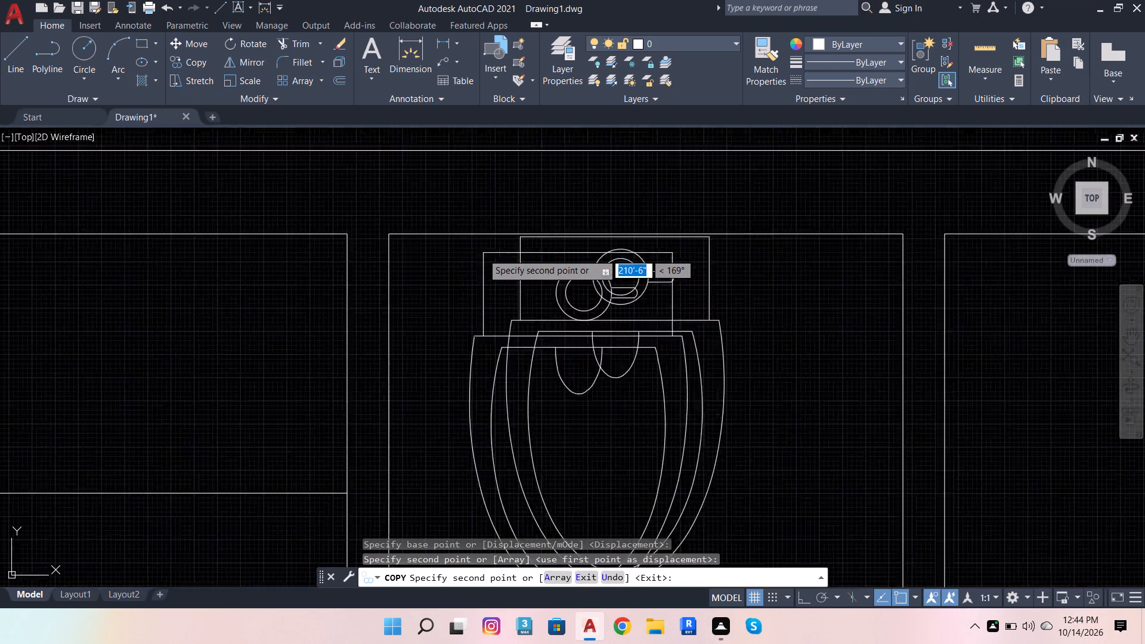
pyautogui.scroll(4, 828, 255)
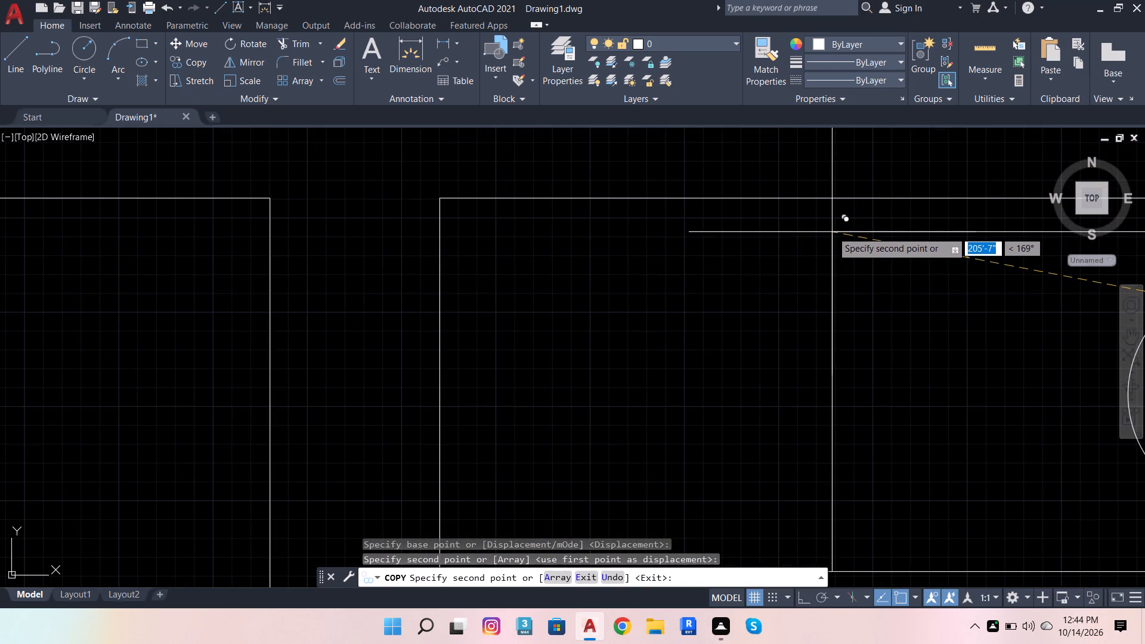
pyautogui.scroll(-2, 800, 331)
pyautogui.scroll(2, 809, 301)
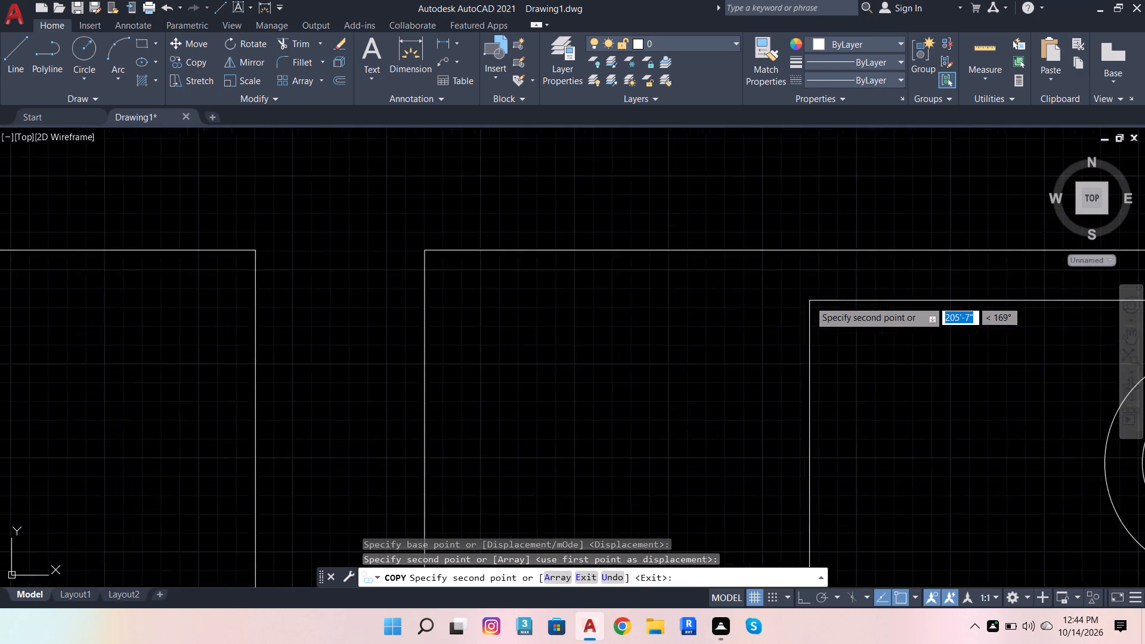
pyautogui.scroll(1, 809, 301)
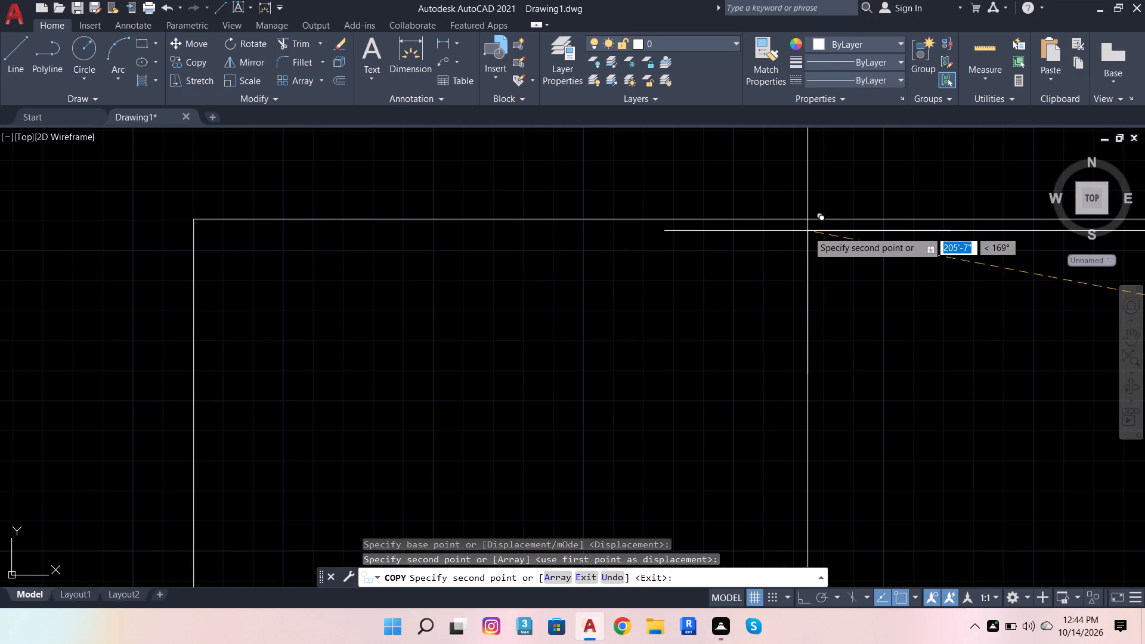
pyautogui.click(807, 231)
pyautogui.scroll(-10, 742, 285)
pyautogui.press('Escape')
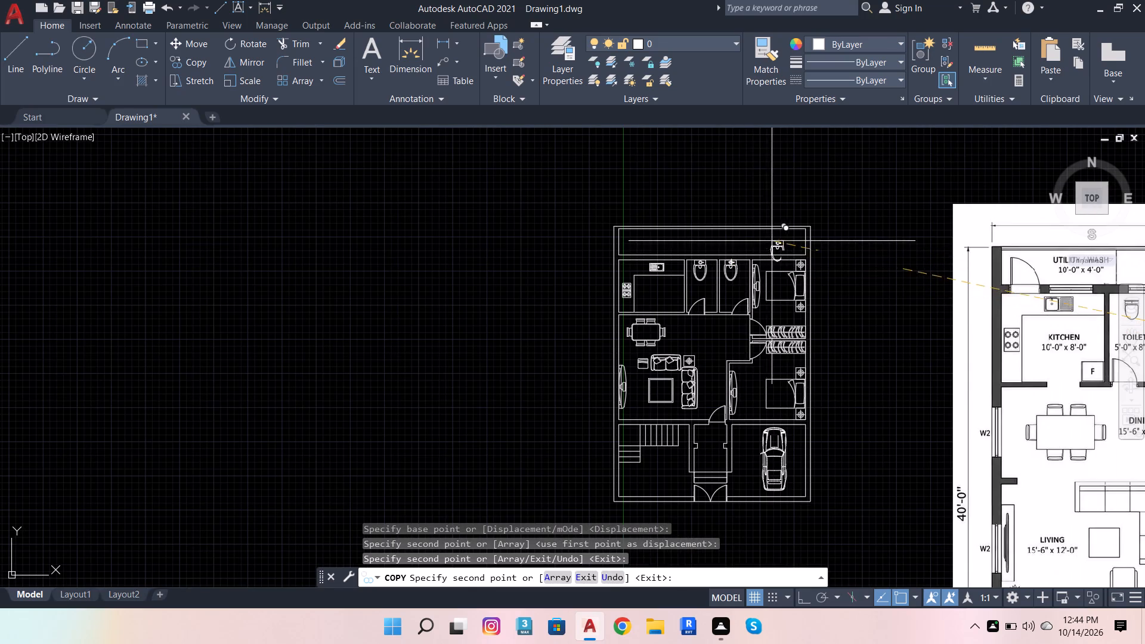
# Copy the round green bush block into the garden's lower-left corner, below the stairs.
pyautogui.scroll(-1, 626, 332)
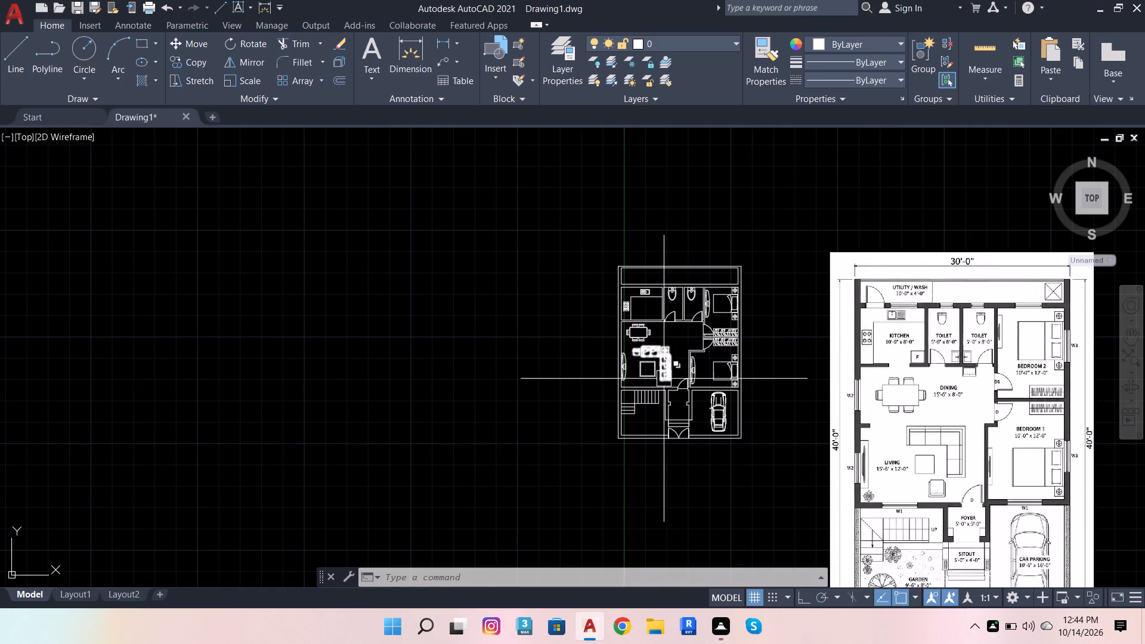
pyautogui.scroll(2, 664, 379)
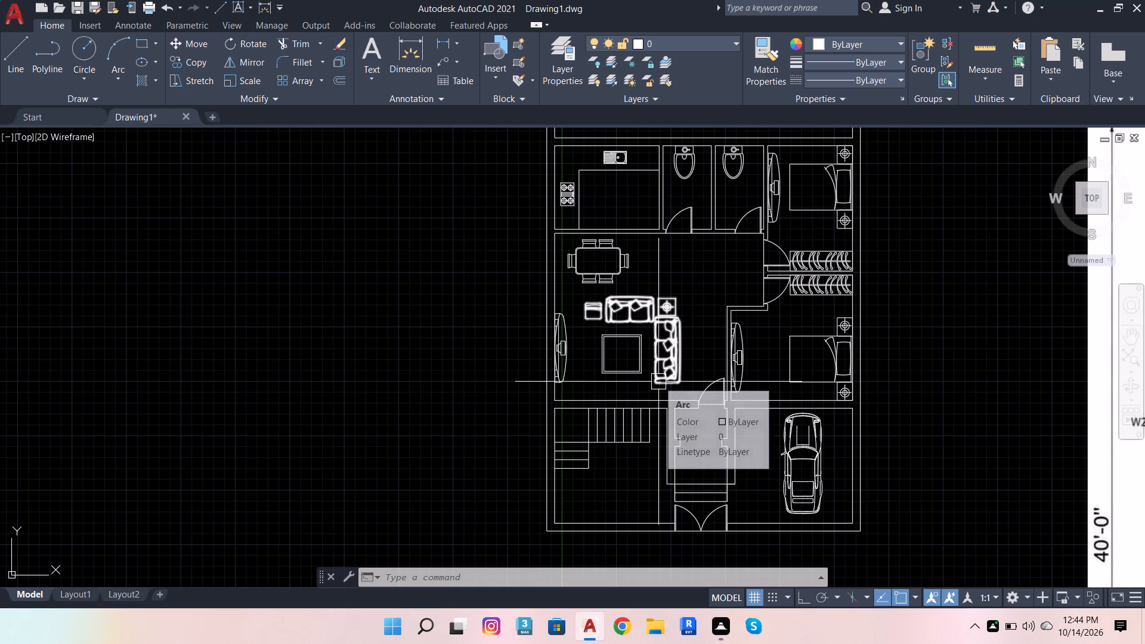
pyautogui.scroll(-2, 658, 382)
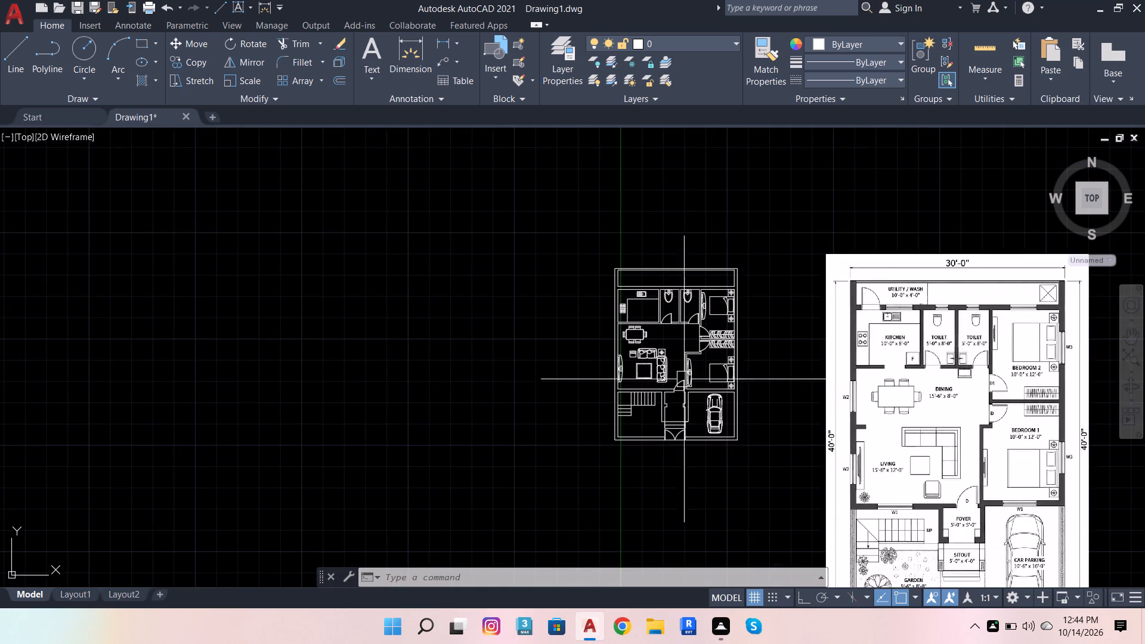
pyautogui.scroll(-4, 686, 411)
pyautogui.scroll(4, 793, 434)
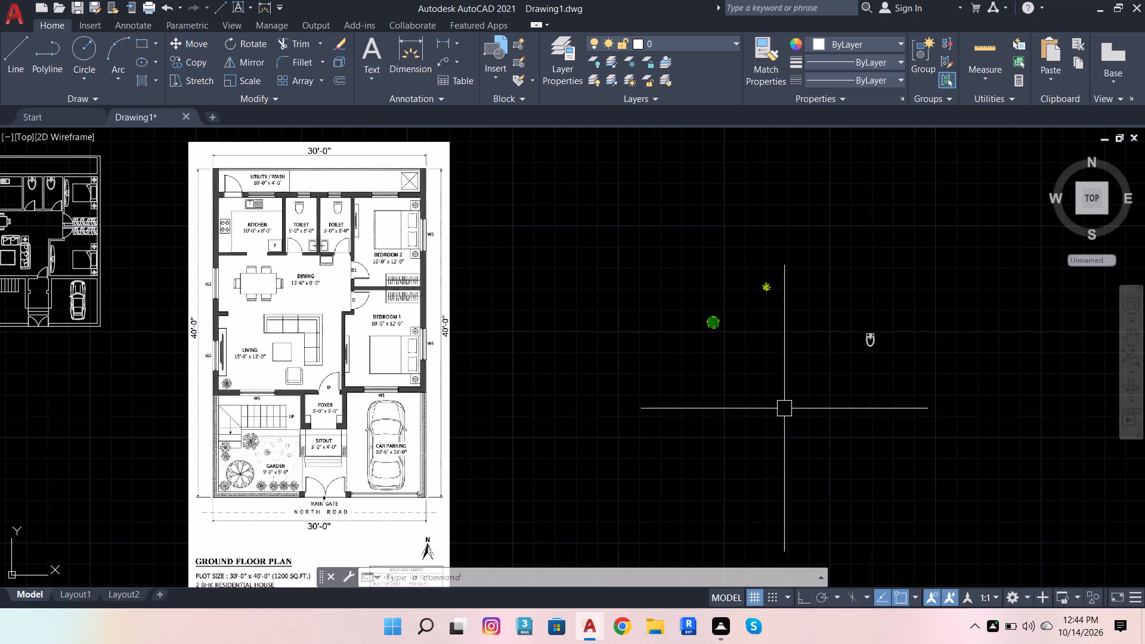
pyautogui.scroll(3, 715, 327)
pyautogui.click(703, 312)
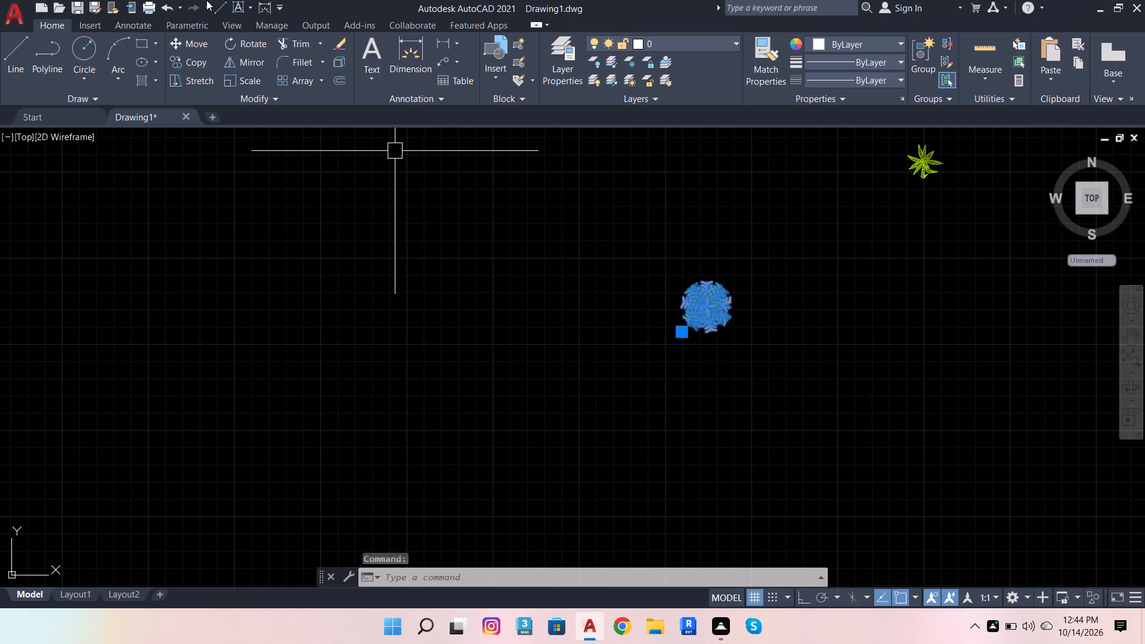
pyautogui.click(185, 57)
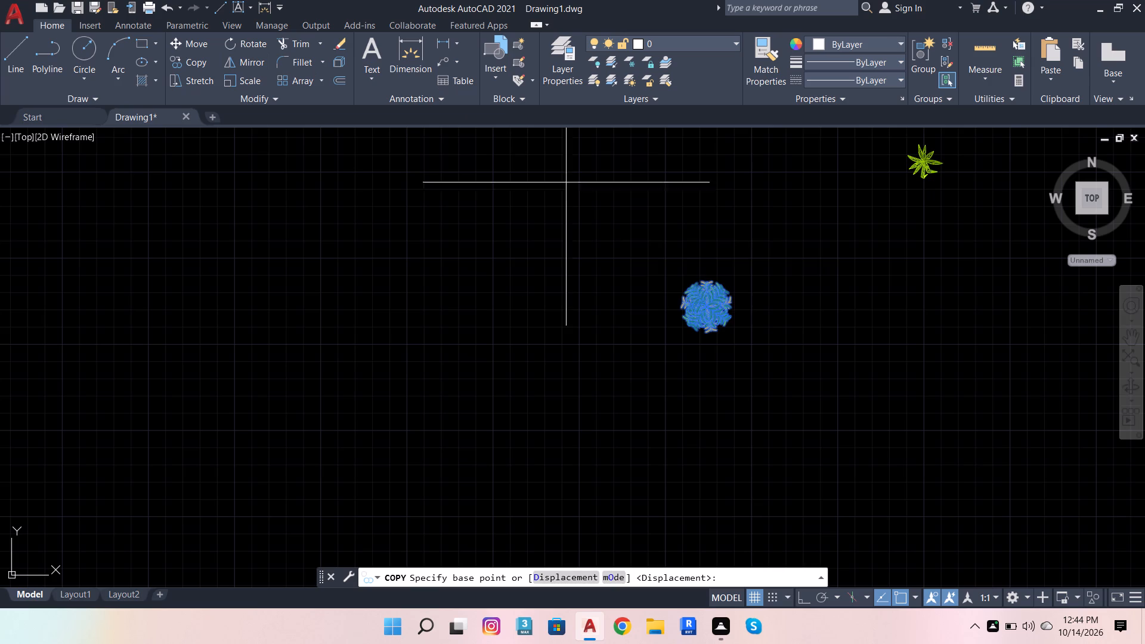
pyautogui.click(714, 306)
pyautogui.scroll(-4, 807, 272)
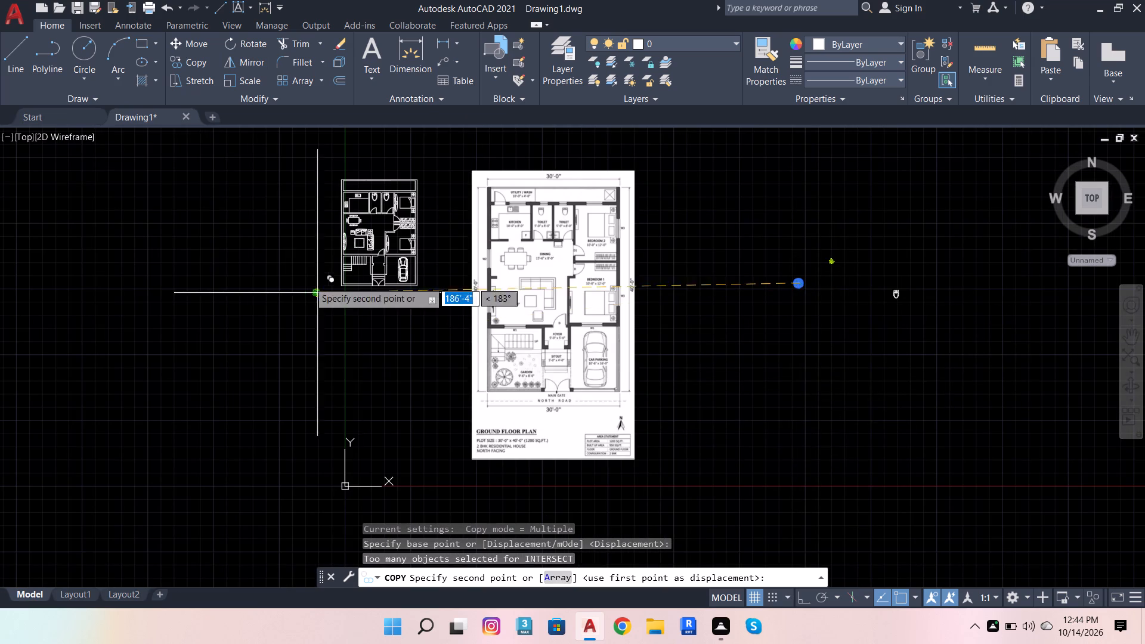
pyautogui.scroll(3, 338, 265)
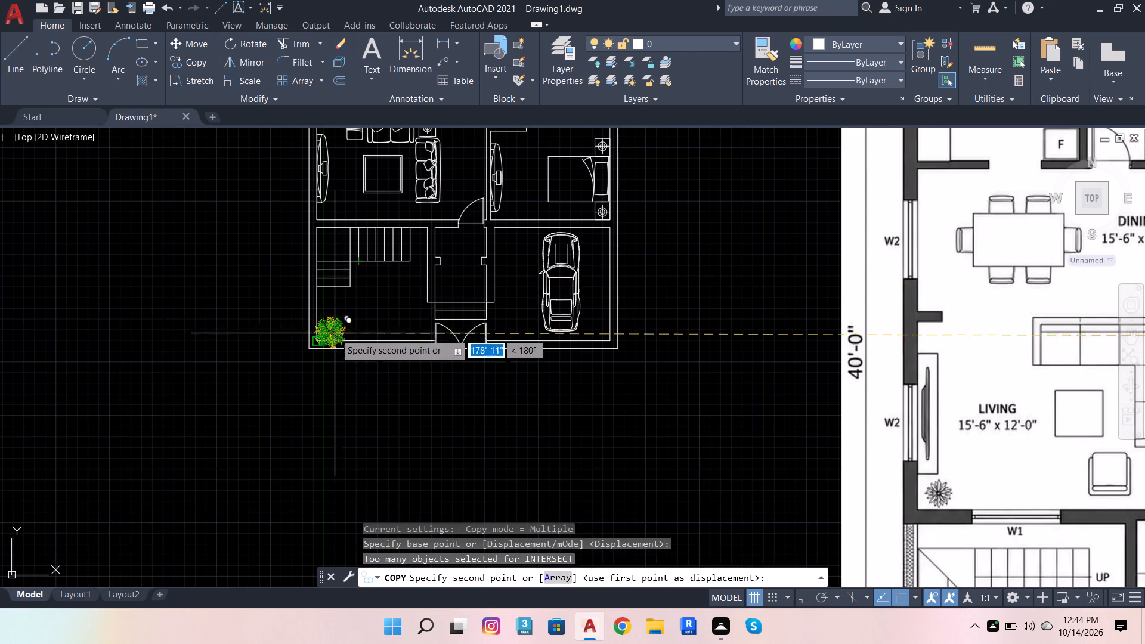
pyautogui.scroll(2, 341, 320)
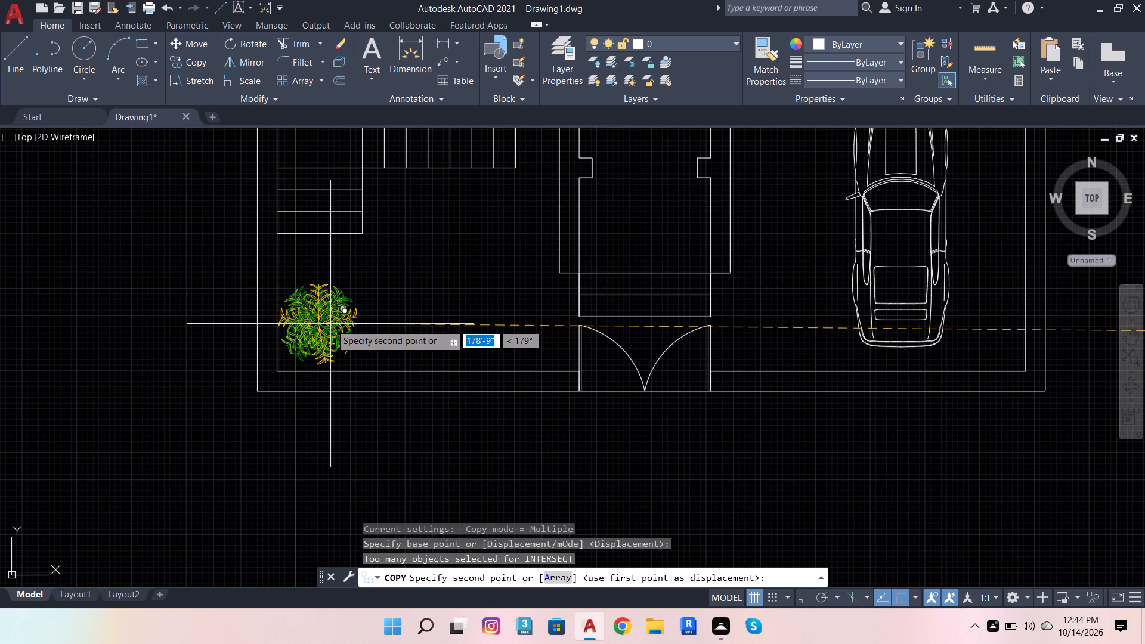
pyautogui.click(330, 324)
pyautogui.scroll(-4, 409, 323)
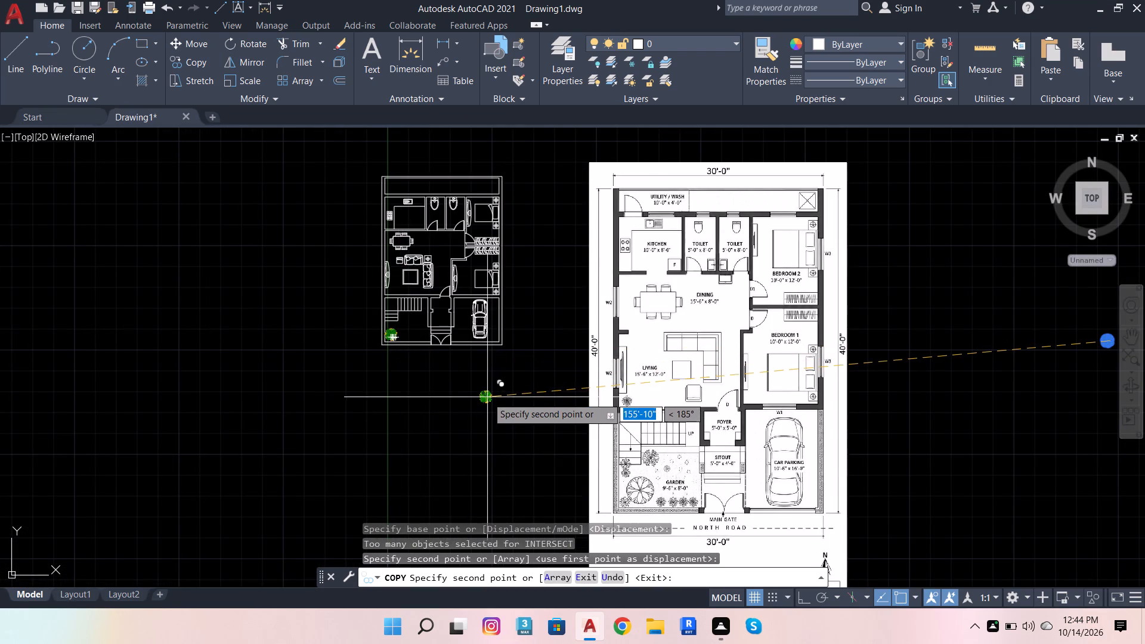
pyautogui.press('Escape')
# Copy the small yellow-green leafy plant block three times in a row along the garden's bottom wall, starting beside the round bush.
pyautogui.scroll(-1, 565, 398)
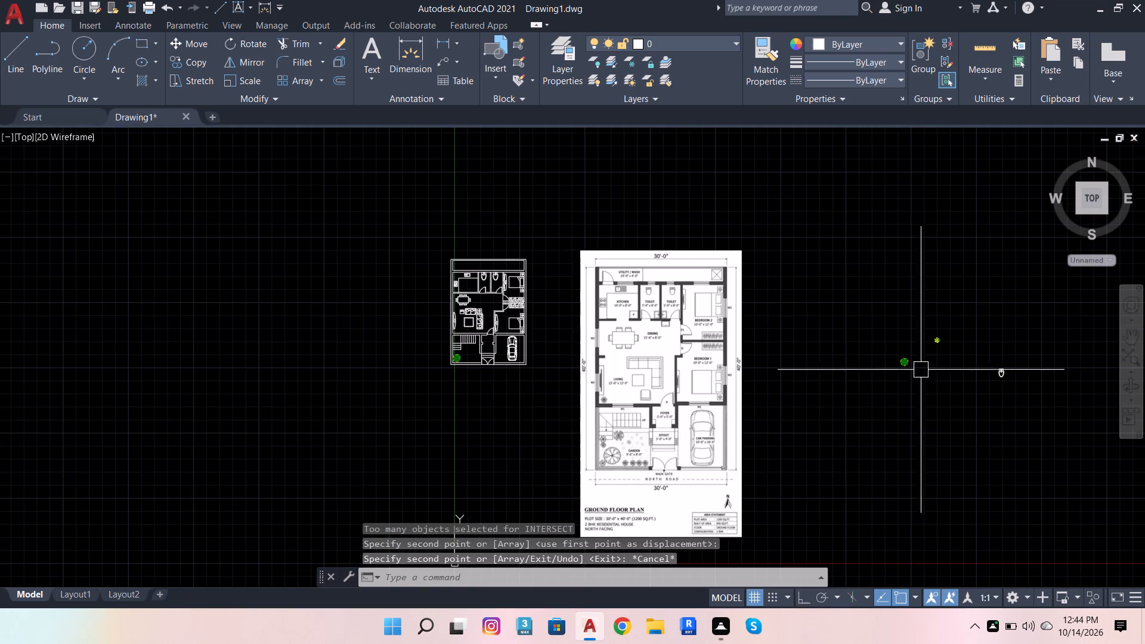
pyautogui.scroll(2, 952, 348)
pyautogui.click(920, 328)
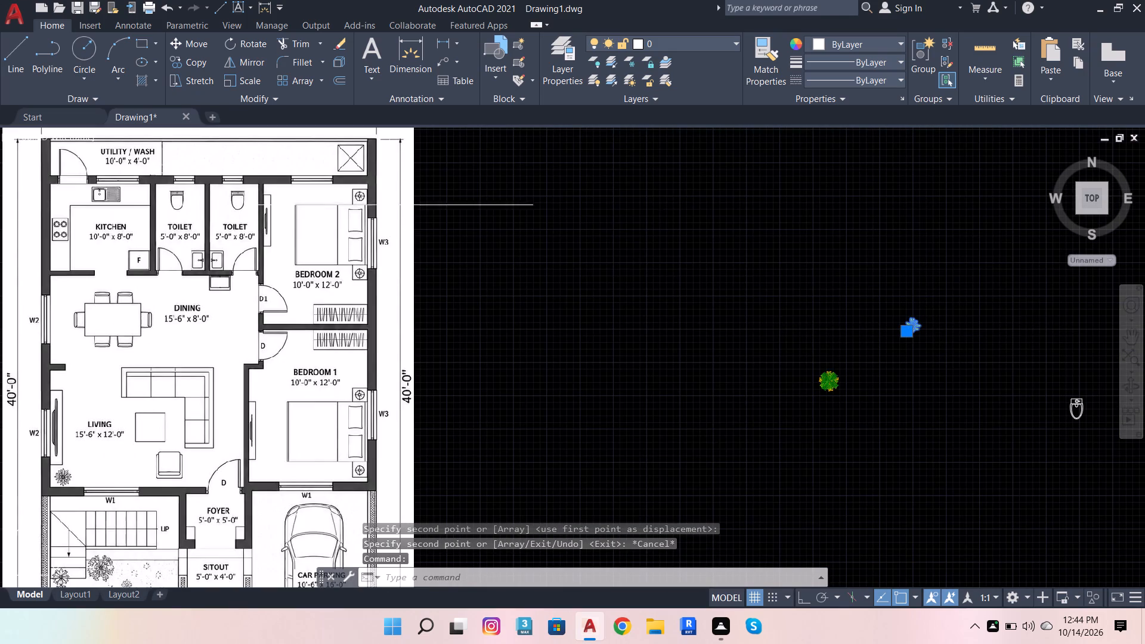
pyautogui.click(181, 59)
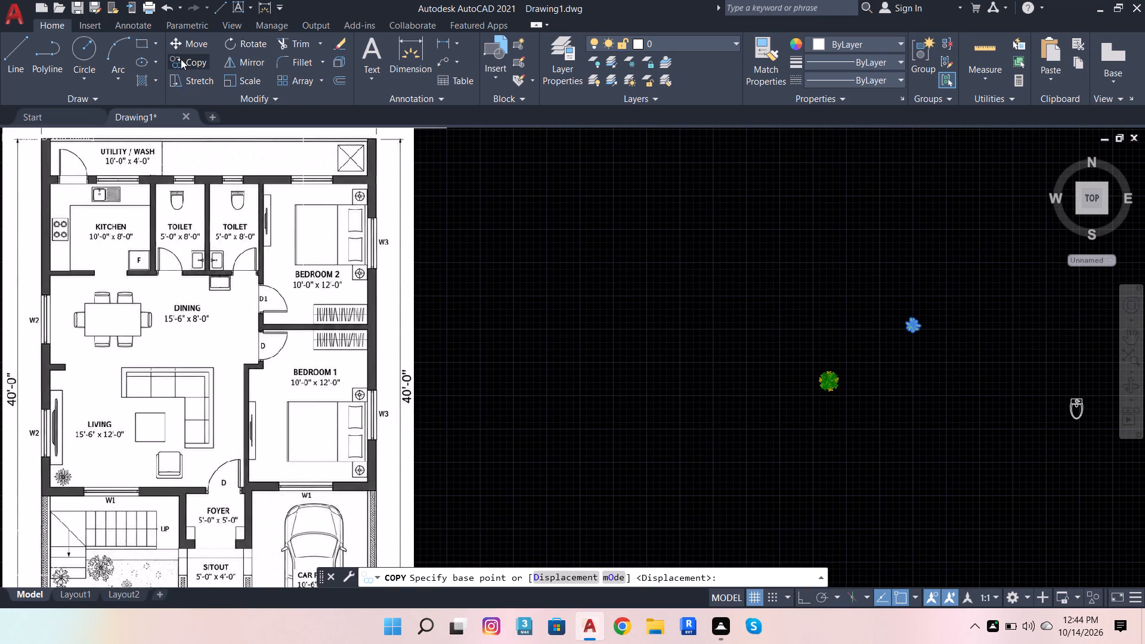
pyautogui.scroll(-2, 482, 181)
pyautogui.scroll(2, 580, 241)
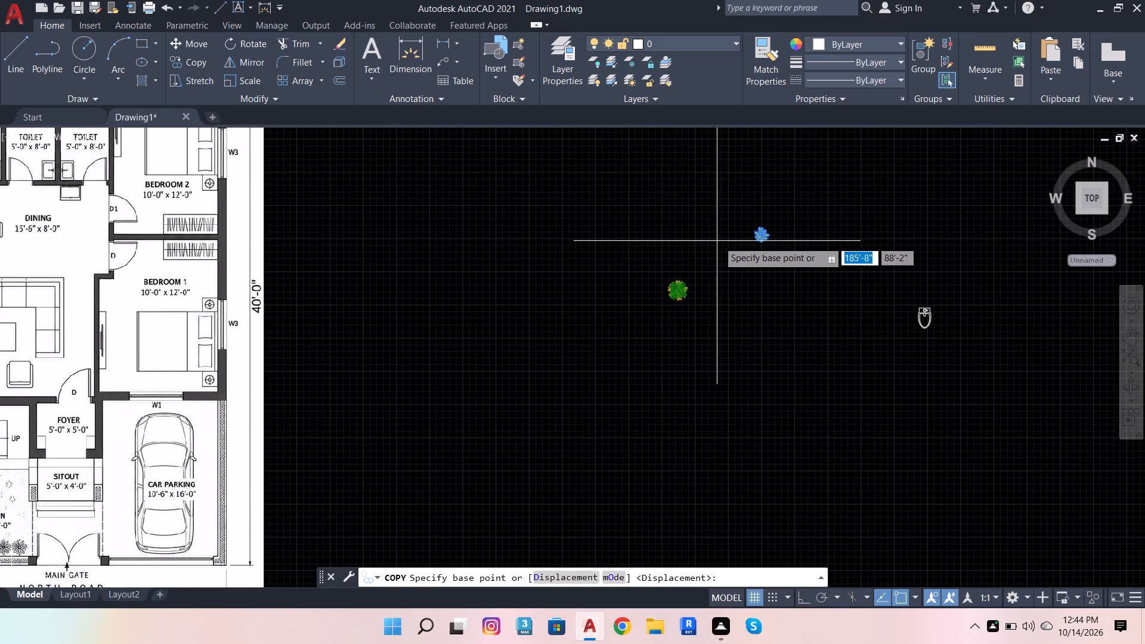
pyautogui.click(763, 234)
pyautogui.scroll(-5, 878, 217)
pyautogui.scroll(1, 798, 228)
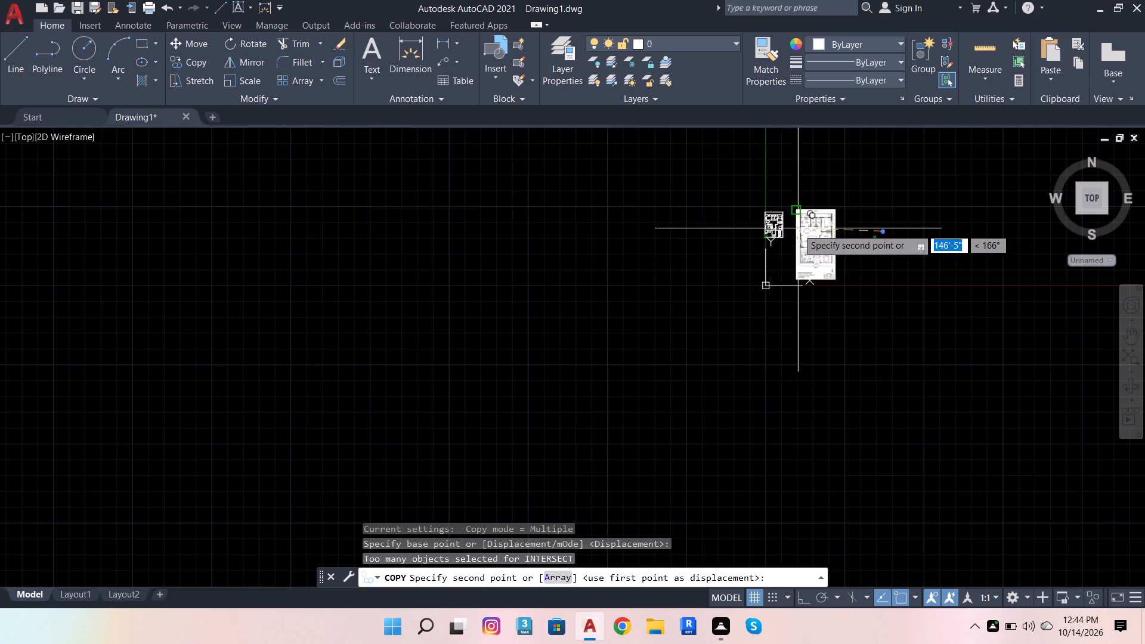
pyautogui.scroll(2, 798, 228)
pyautogui.scroll(3, 674, 241)
pyautogui.scroll(2, 674, 301)
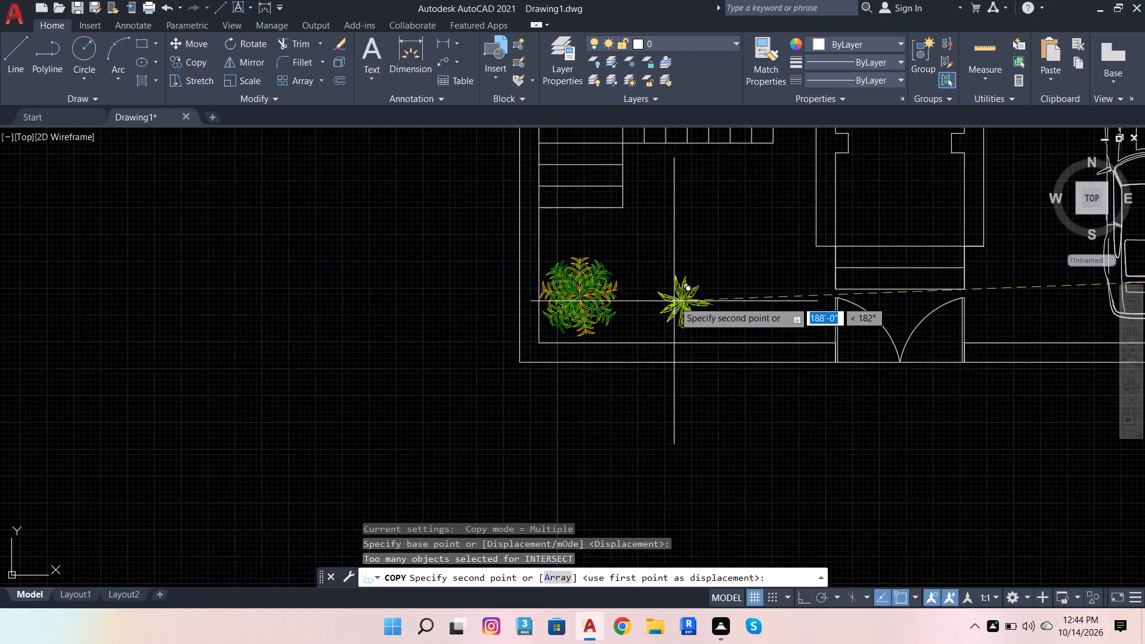
pyautogui.scroll(1, 674, 302)
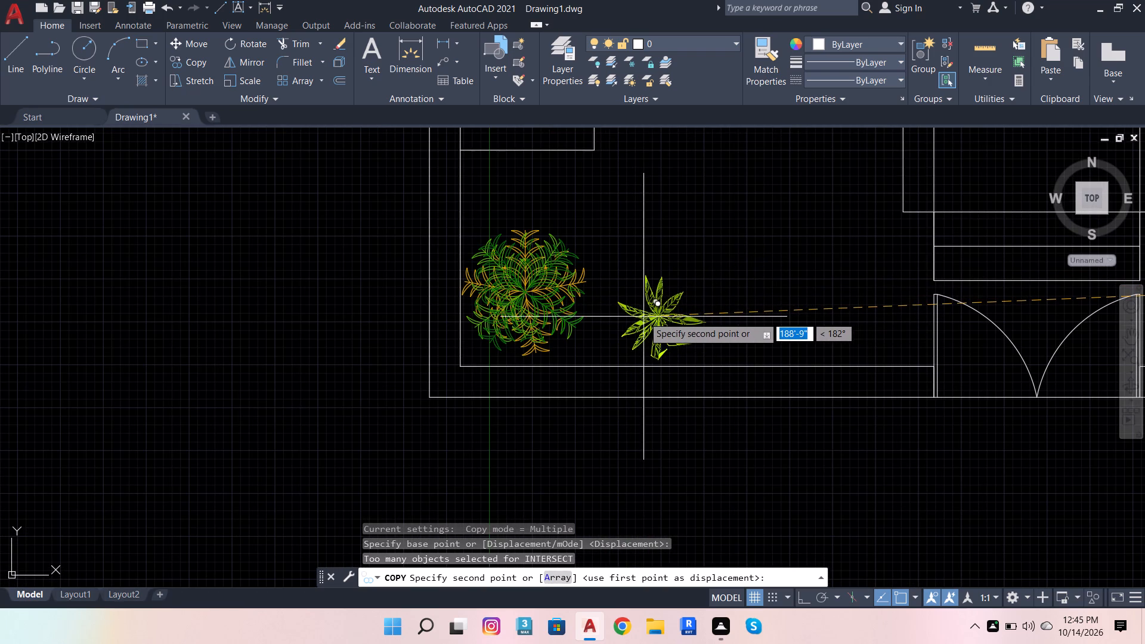
pyautogui.scroll(4, 634, 317)
pyautogui.scroll(-2, 485, 303)
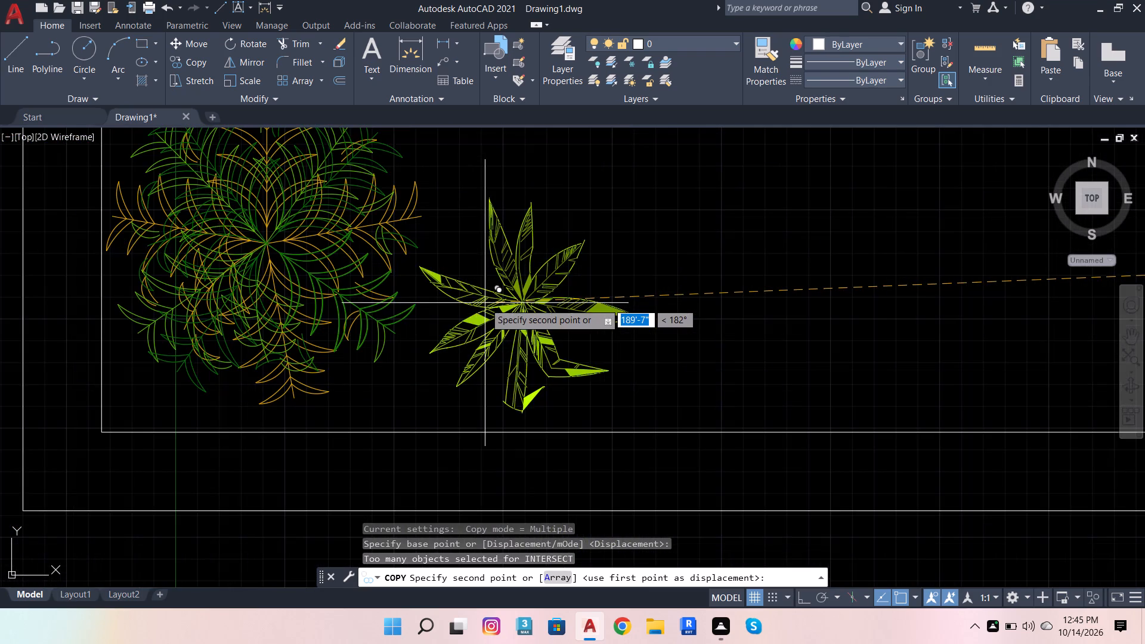
pyautogui.click(485, 303)
pyautogui.scroll(-2, 685, 315)
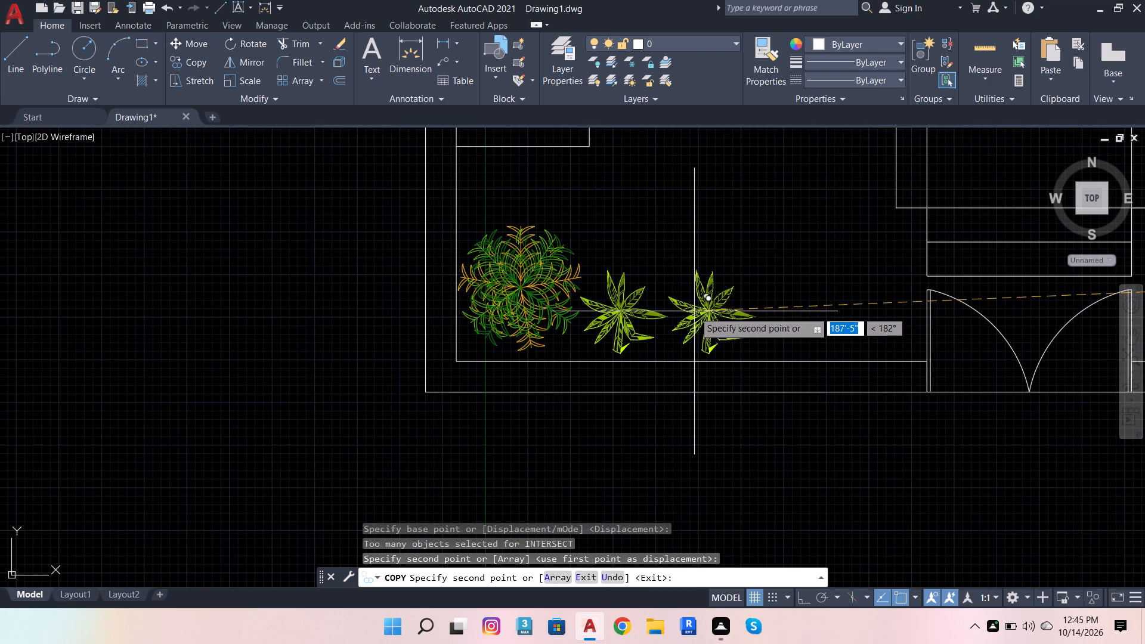
pyautogui.click(694, 311)
pyautogui.click(783, 312)
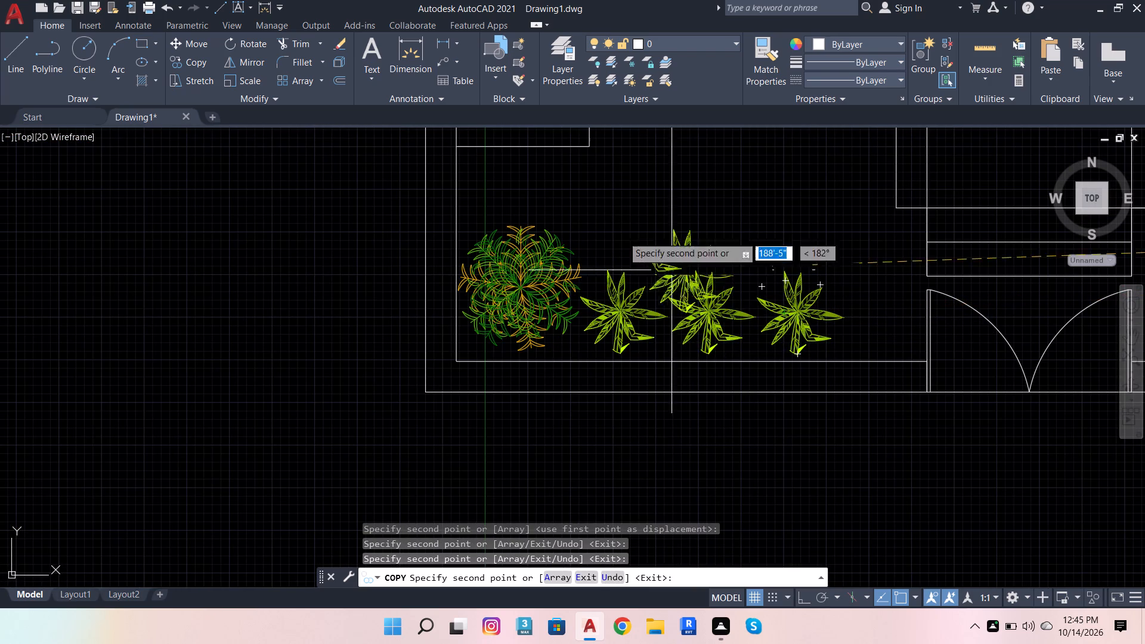
# Place two more leafy plant copies: one above the round bush by the garden's left wall, one in the inner corner of the stairs.
pyautogui.click(478, 181)
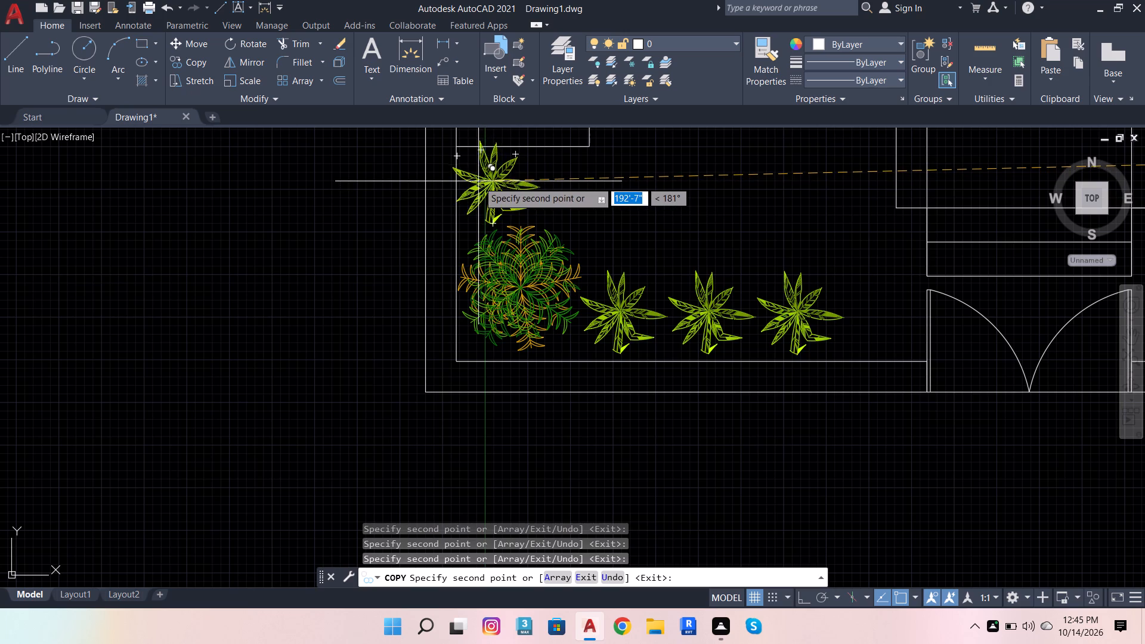
pyautogui.scroll(-3, 612, 255)
pyautogui.scroll(2, 617, 226)
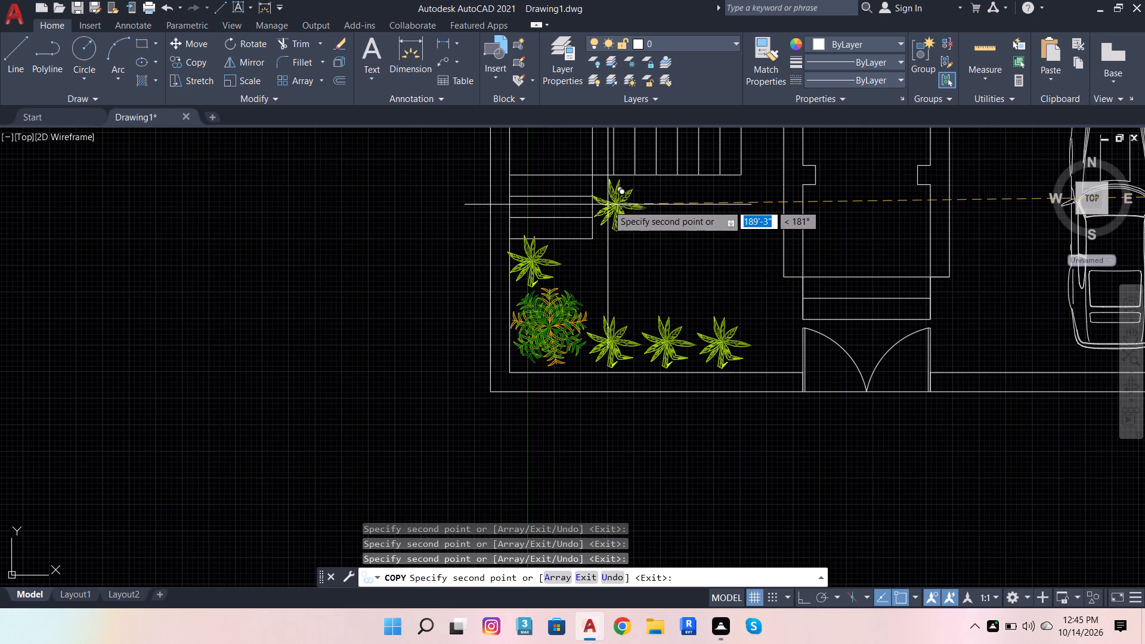
pyautogui.click(608, 205)
pyautogui.press('Escape')
pyautogui.press('Escape')
pyautogui.press('Escape')
pyautogui.press('Escape')
pyautogui.press('Escape')
pyautogui.scroll(-3, 688, 243)
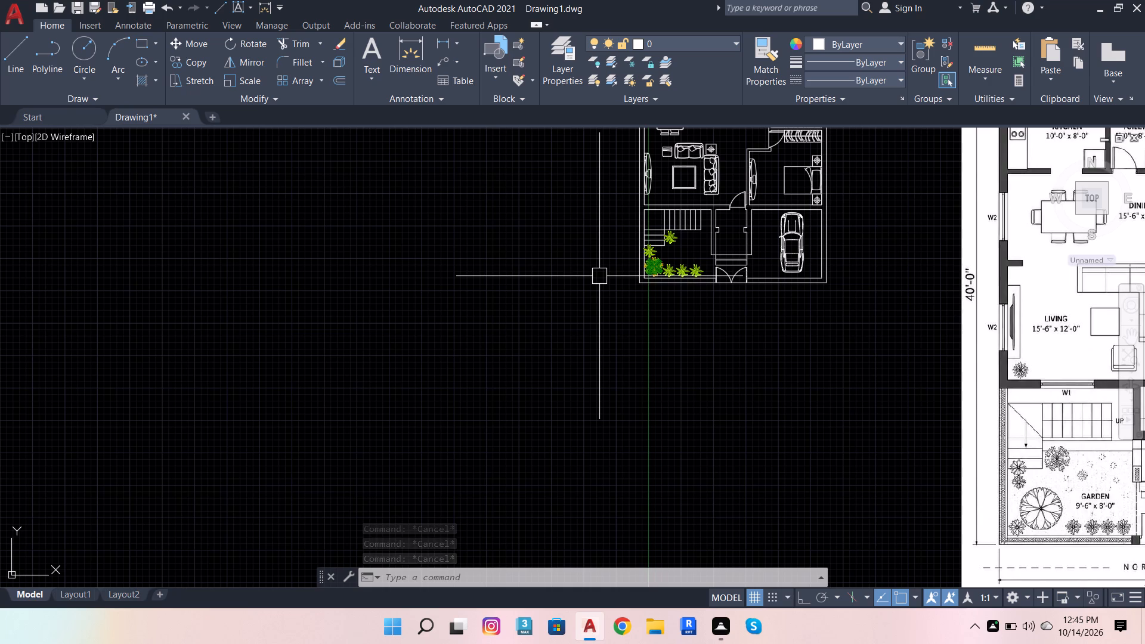
pyautogui.press('Escape')
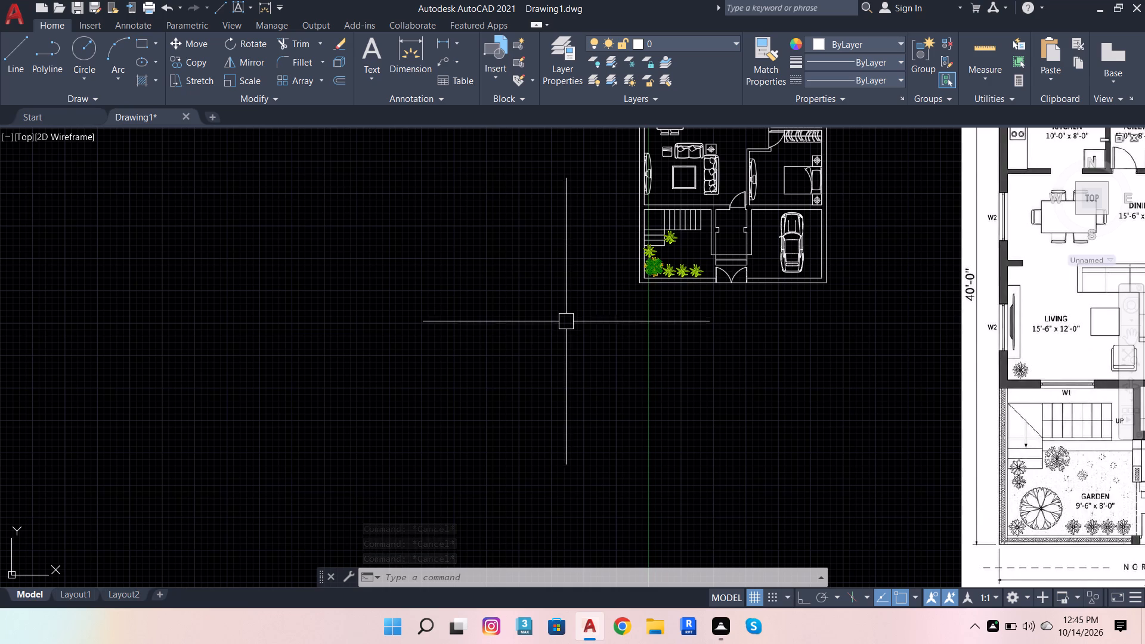
# Erase the leftover source blocks lying outside the plan, to the right of and above the reference image.
pyautogui.scroll(-3, 743, 249)
pyautogui.scroll(2, 731, 231)
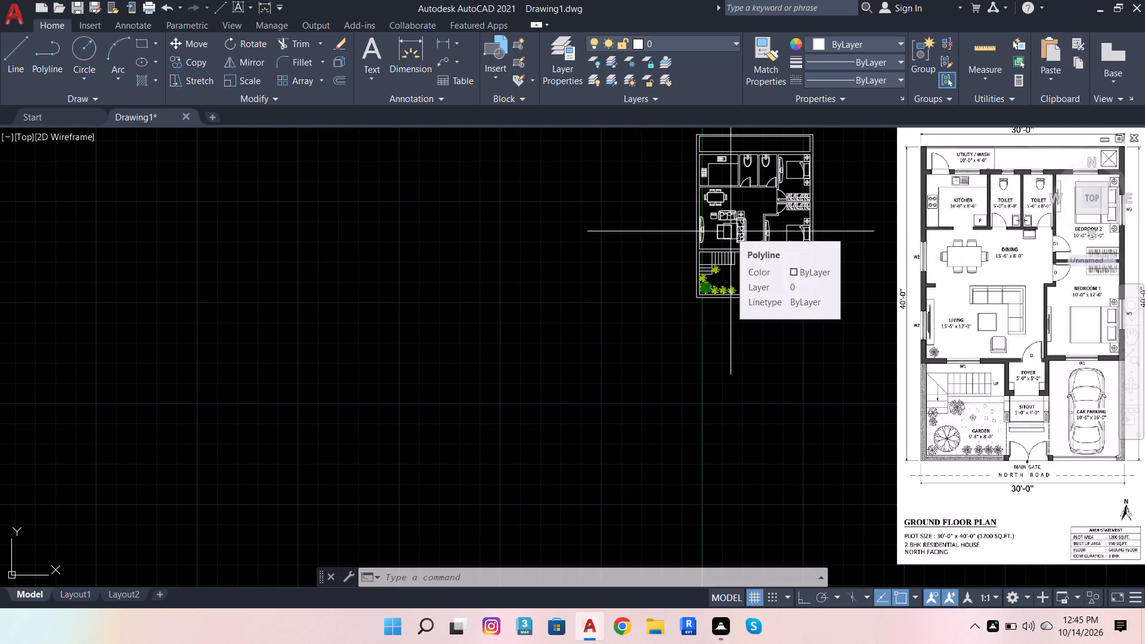
pyautogui.scroll(-1, 708, 246)
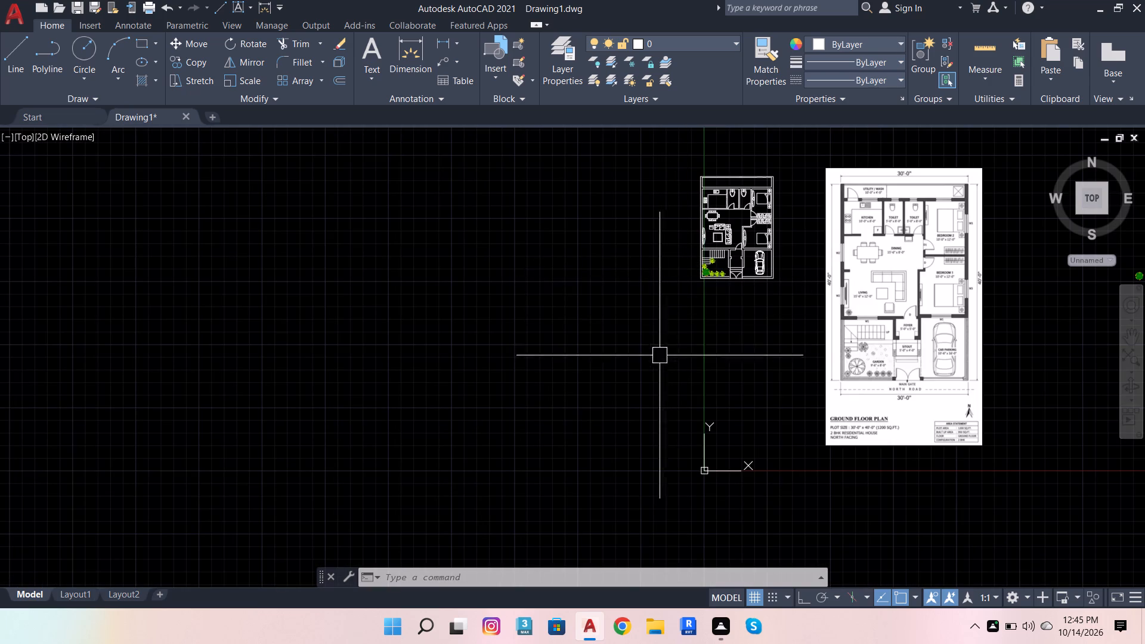
pyautogui.scroll(-2, 660, 361)
pyautogui.scroll(2, 722, 310)
pyautogui.scroll(-1, 863, 250)
pyautogui.scroll(1, 1141, 352)
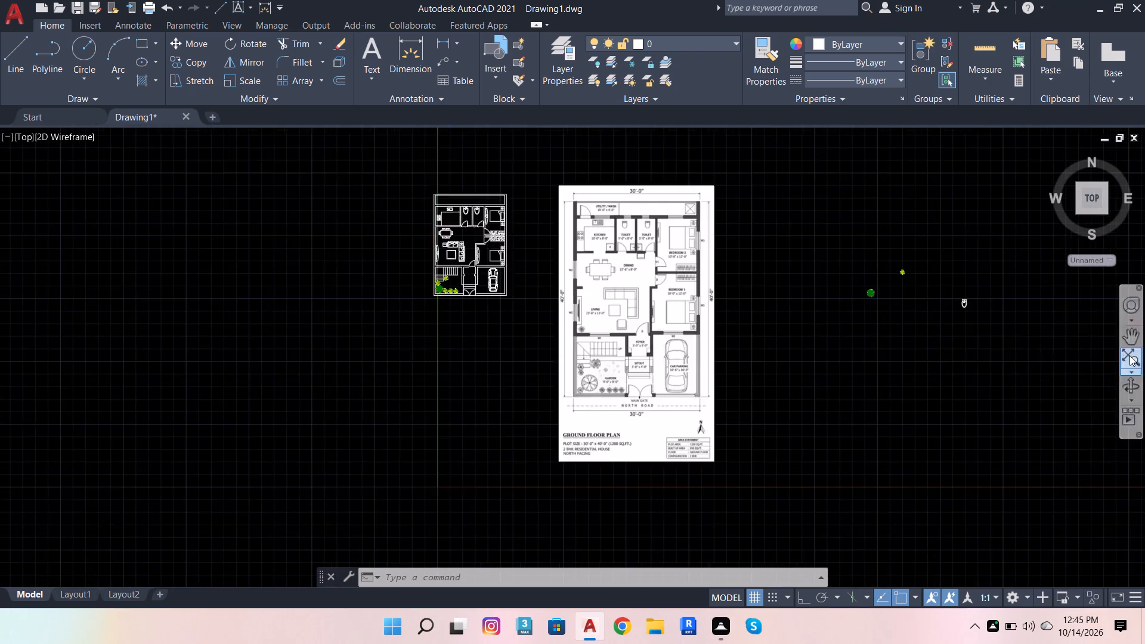
pyautogui.scroll(1, 1129, 355)
pyautogui.scroll(-2, 984, 338)
pyautogui.click(824, 249)
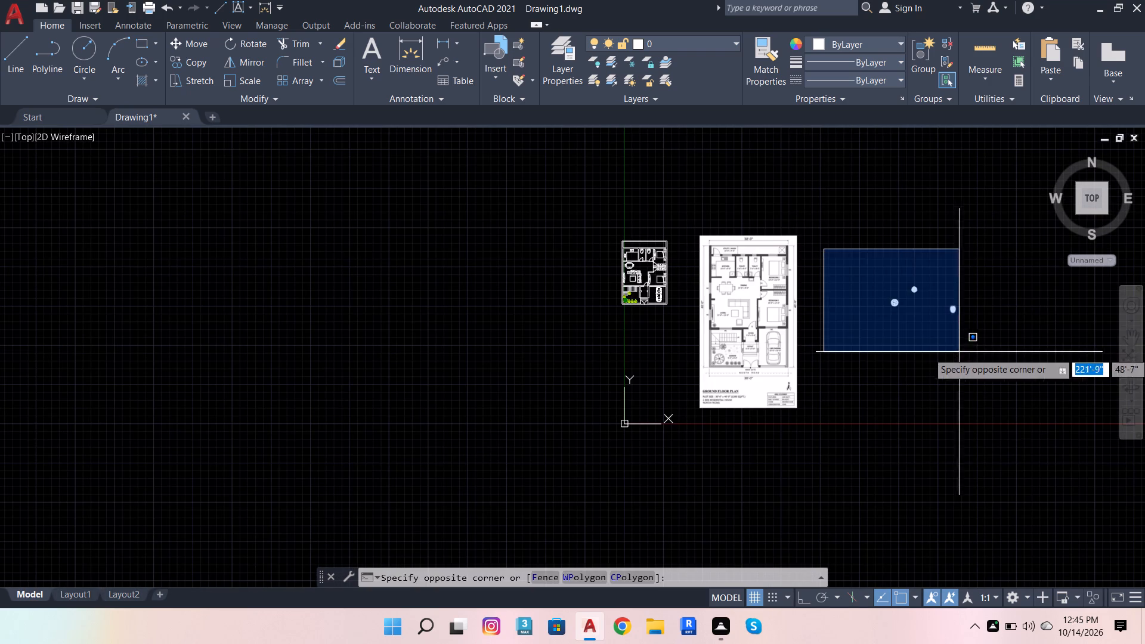
pyautogui.click(976, 371)
pyautogui.scroll(-2, 878, 391)
pyautogui.click(809, 212)
pyautogui.click(855, 277)
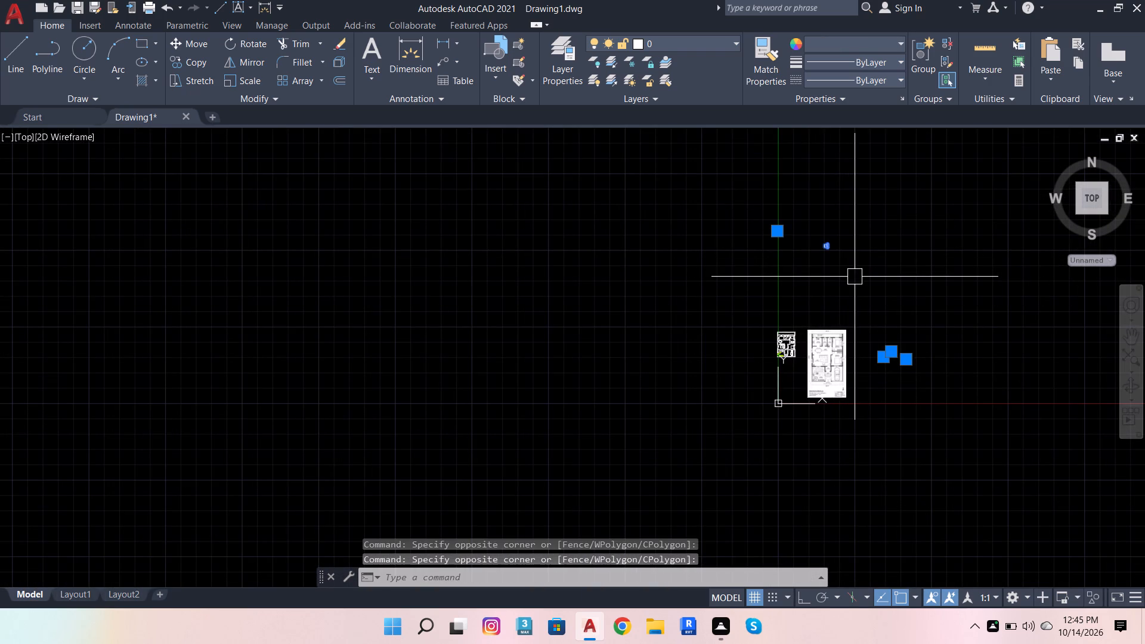
pyautogui.hotkey('shift', 'Delete')
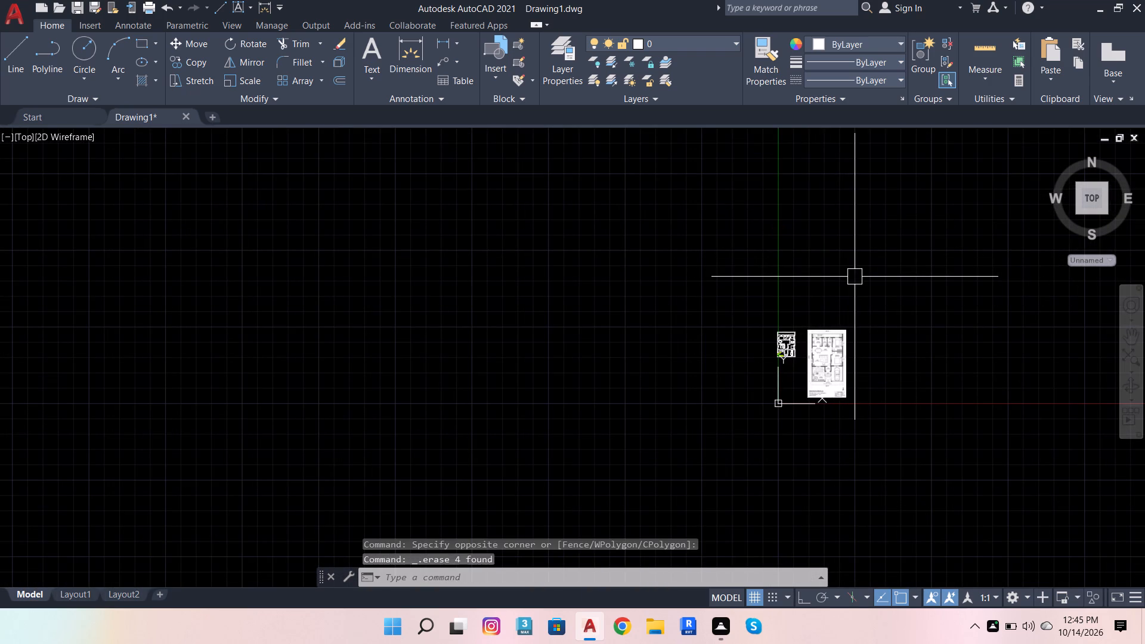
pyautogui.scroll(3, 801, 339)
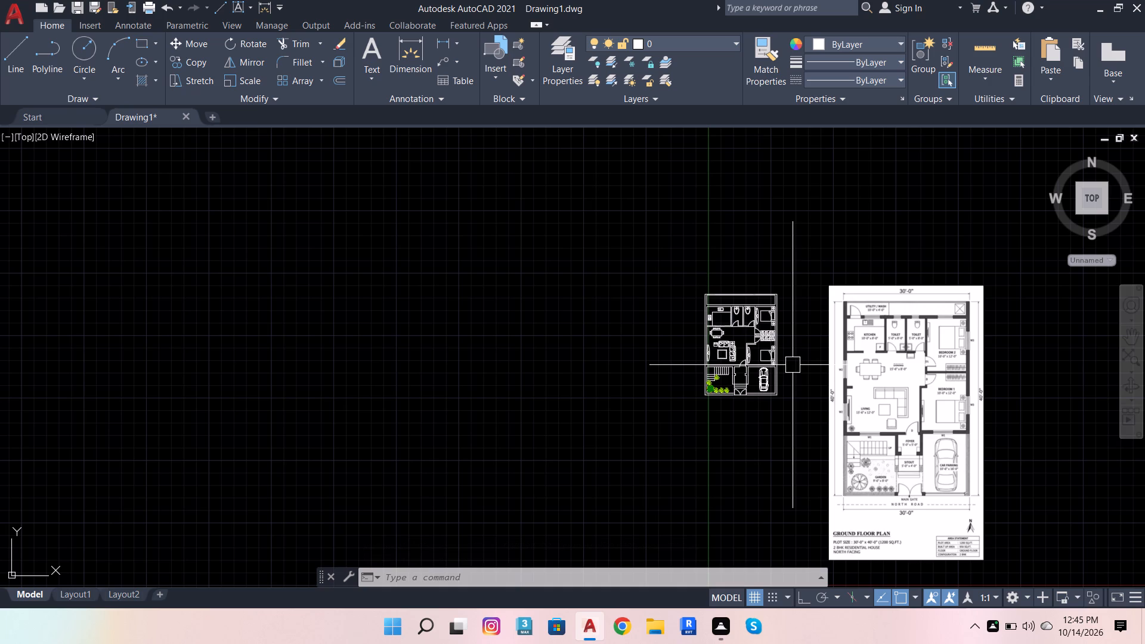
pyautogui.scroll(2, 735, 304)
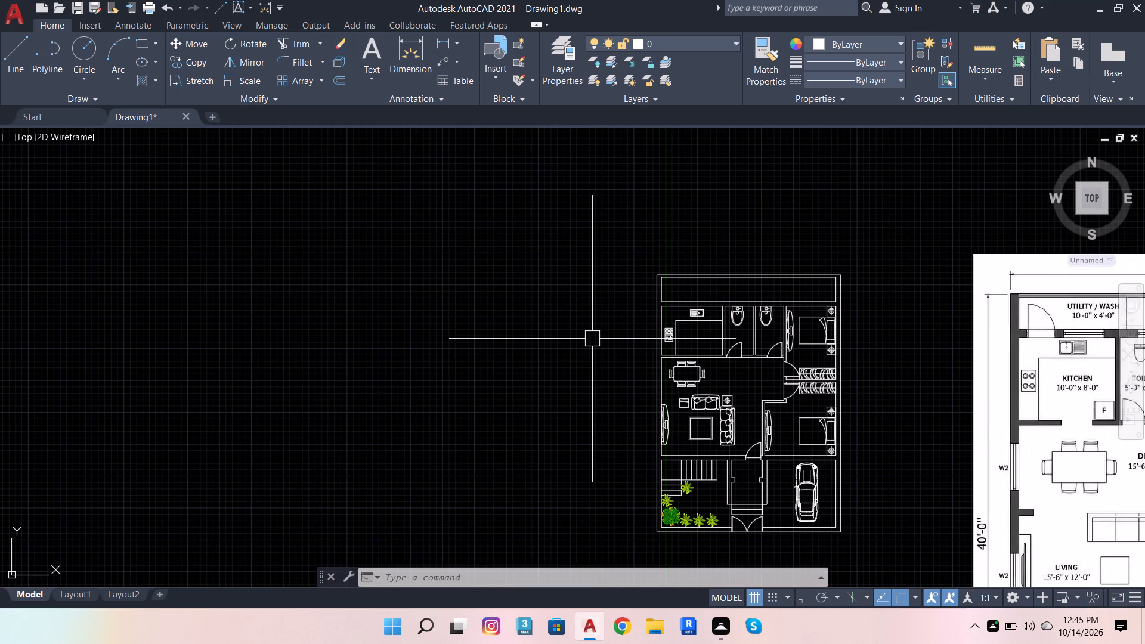
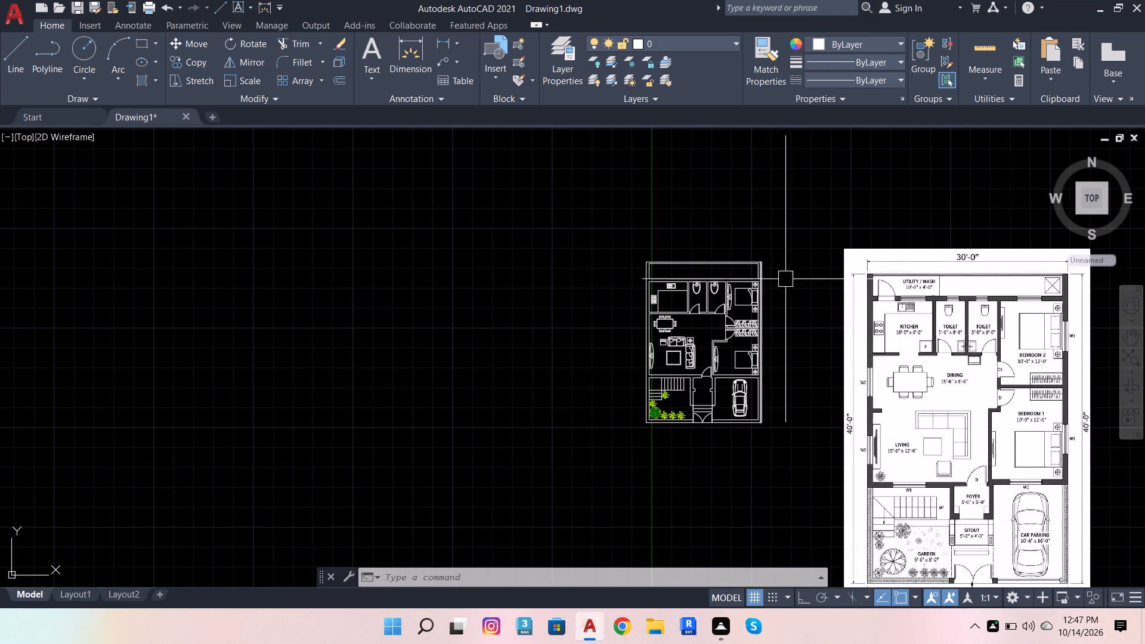
# Set the default text height variable TEXTSIZE to 6.
pyautogui.scroll(1, 790, 289)
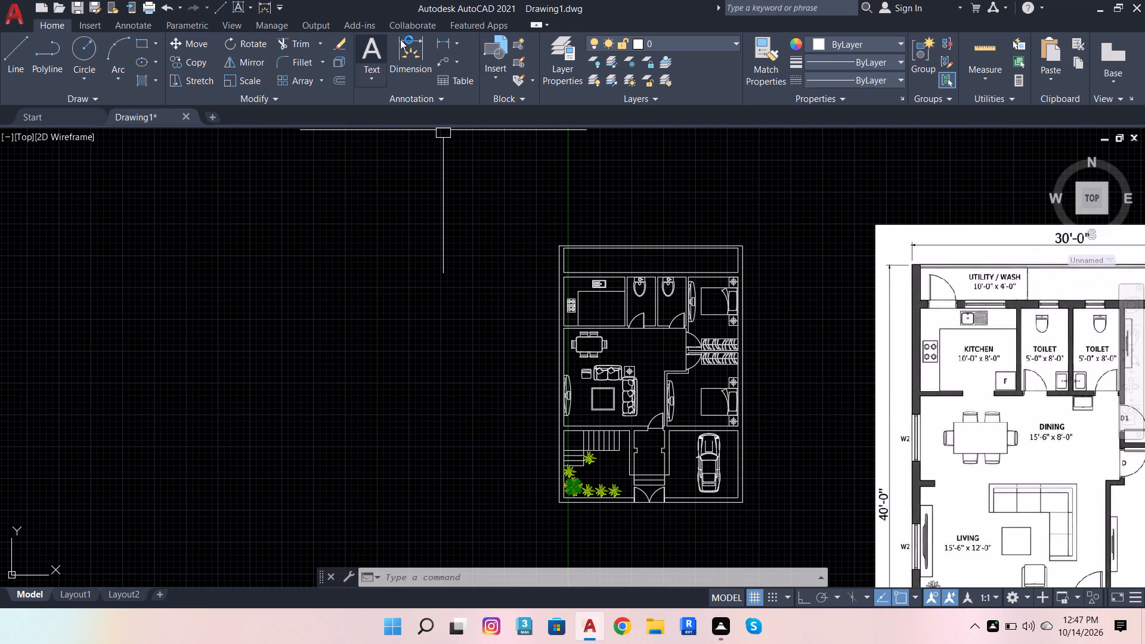
pyautogui.write('TEX')
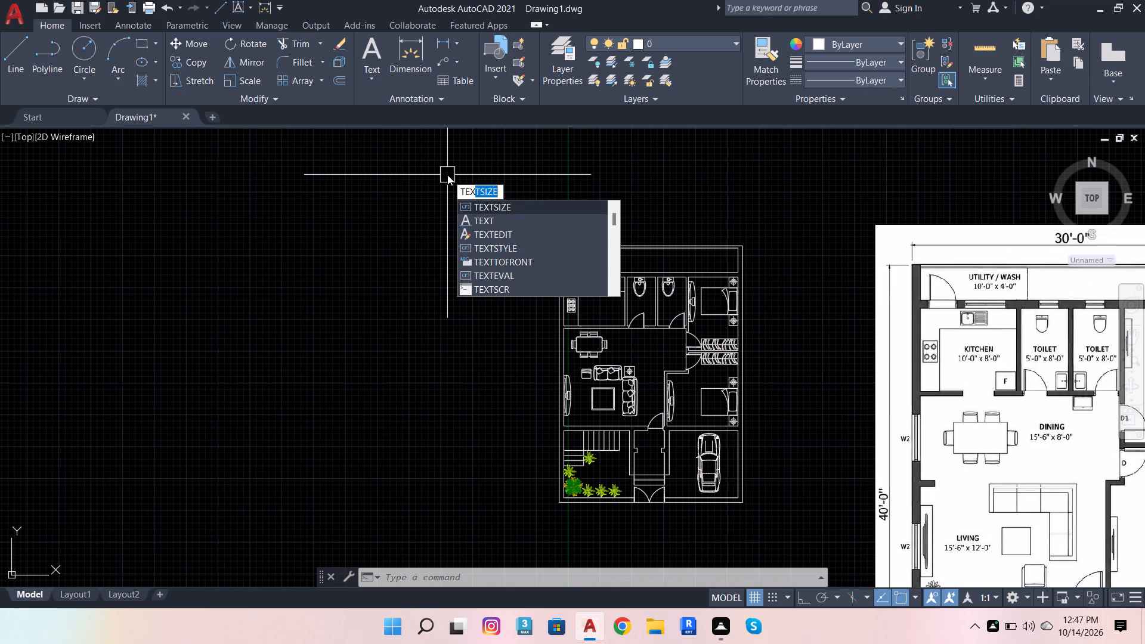
pyautogui.click(502, 207)
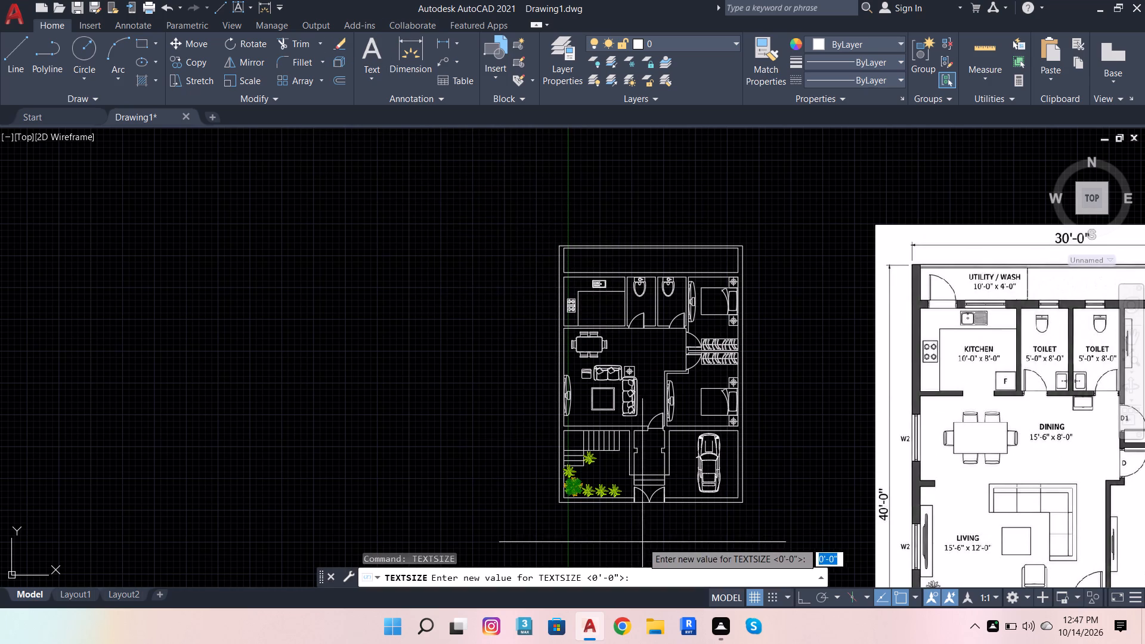
pyautogui.click(640, 573)
pyautogui.press('6')
pyautogui.press('Return')
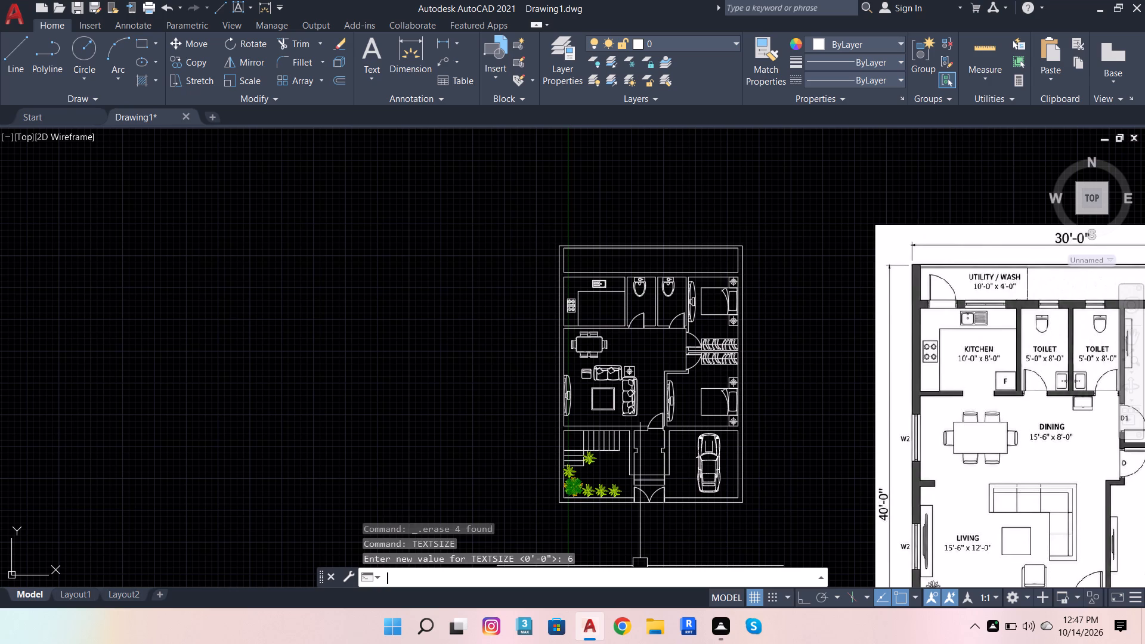
# Add a centred multiline text label over the reference image's kitchen reading KITCHEN with 10'-0"X 8'-0" on the second line.
pyautogui.click(353, 51)
pyautogui.click(364, 45)
pyautogui.scroll(-2, 454, 236)
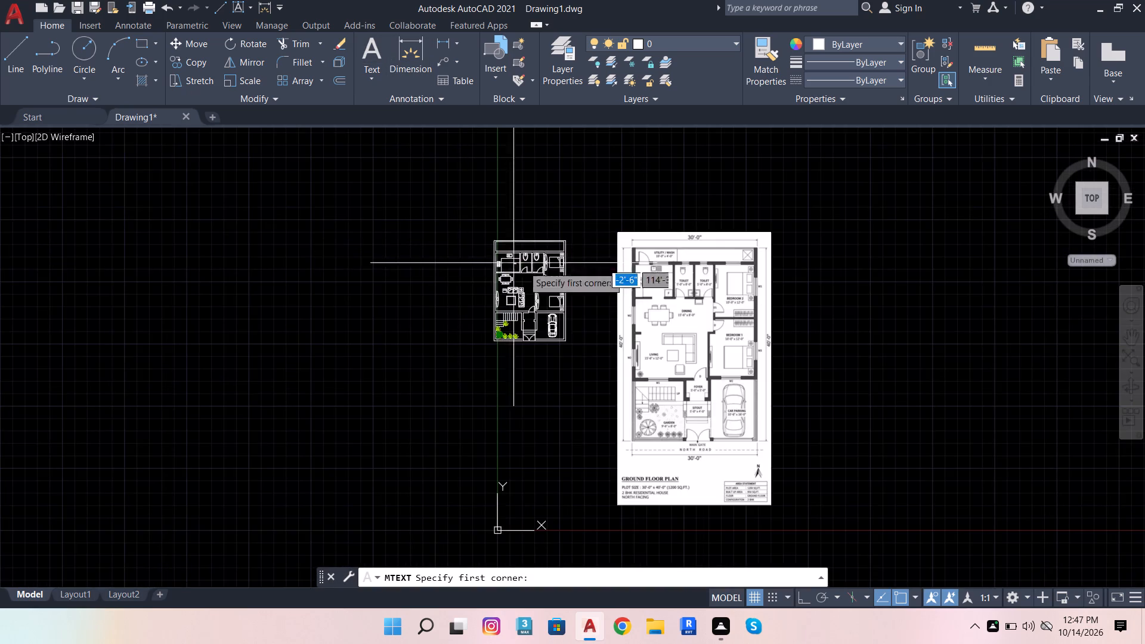
pyautogui.scroll(4, 614, 283)
pyautogui.click(758, 242)
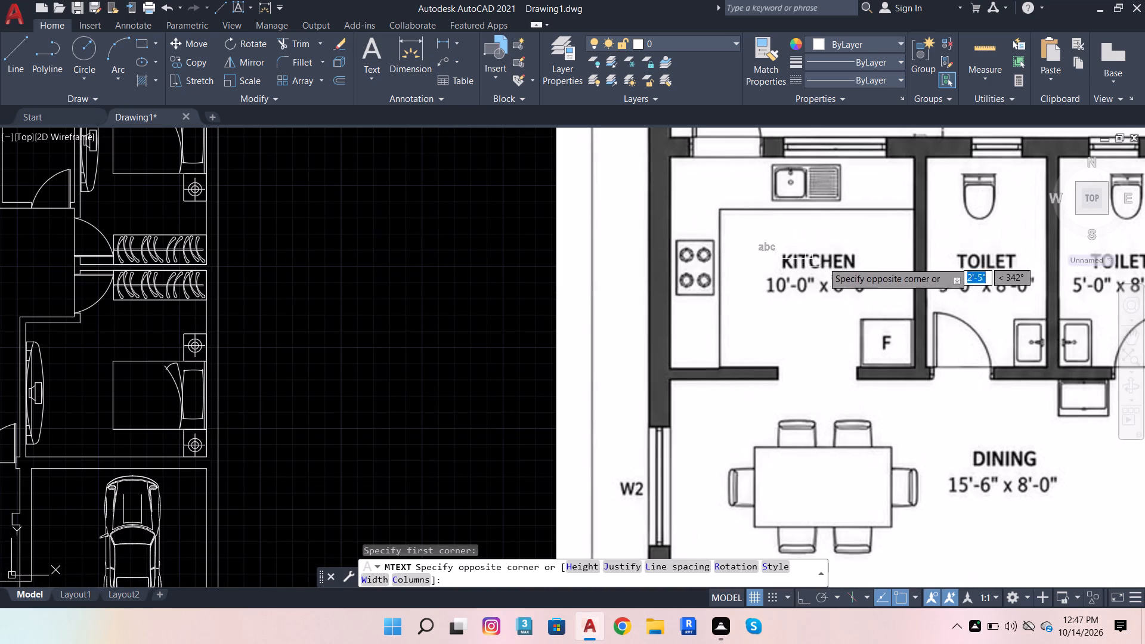
pyautogui.click(880, 266)
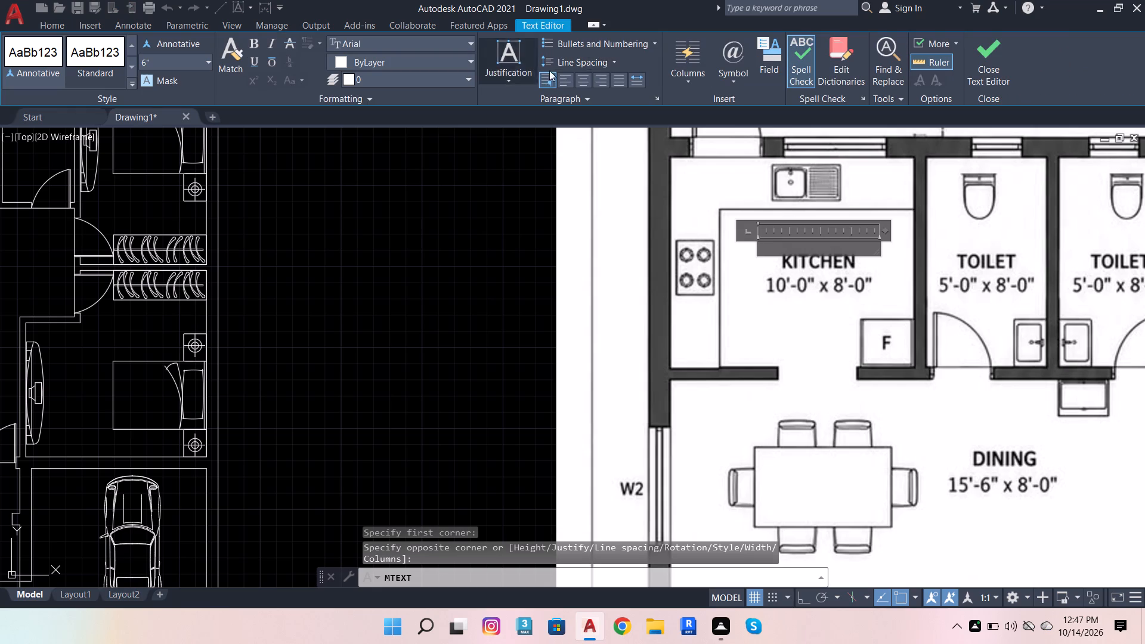
pyautogui.click(588, 77)
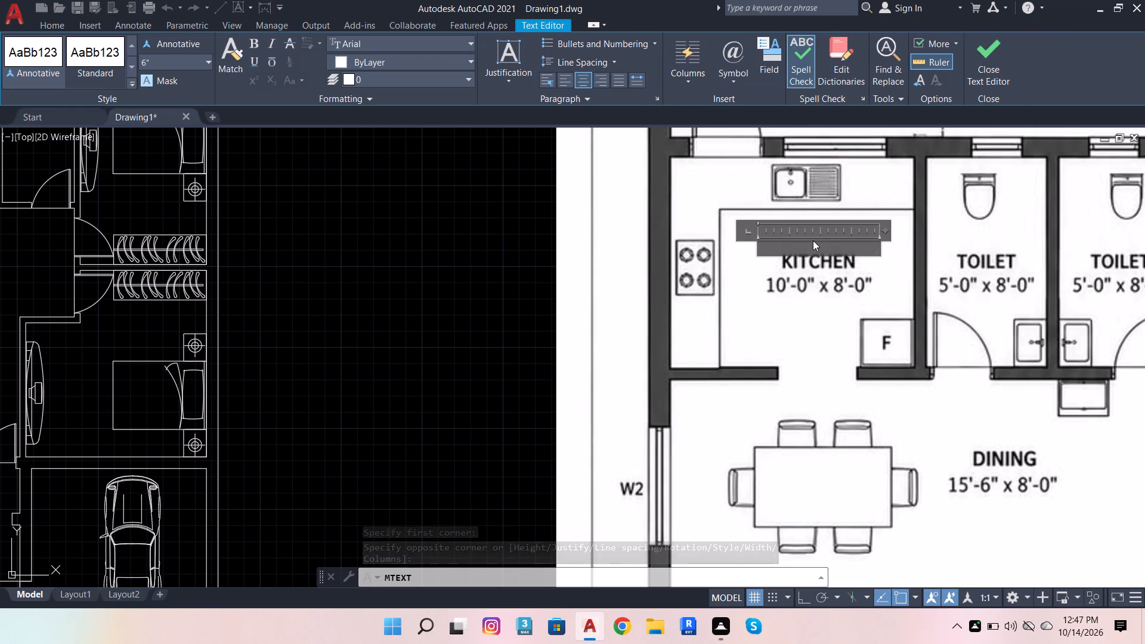
pyautogui.click(813, 240)
pyautogui.write('KITCHEN')
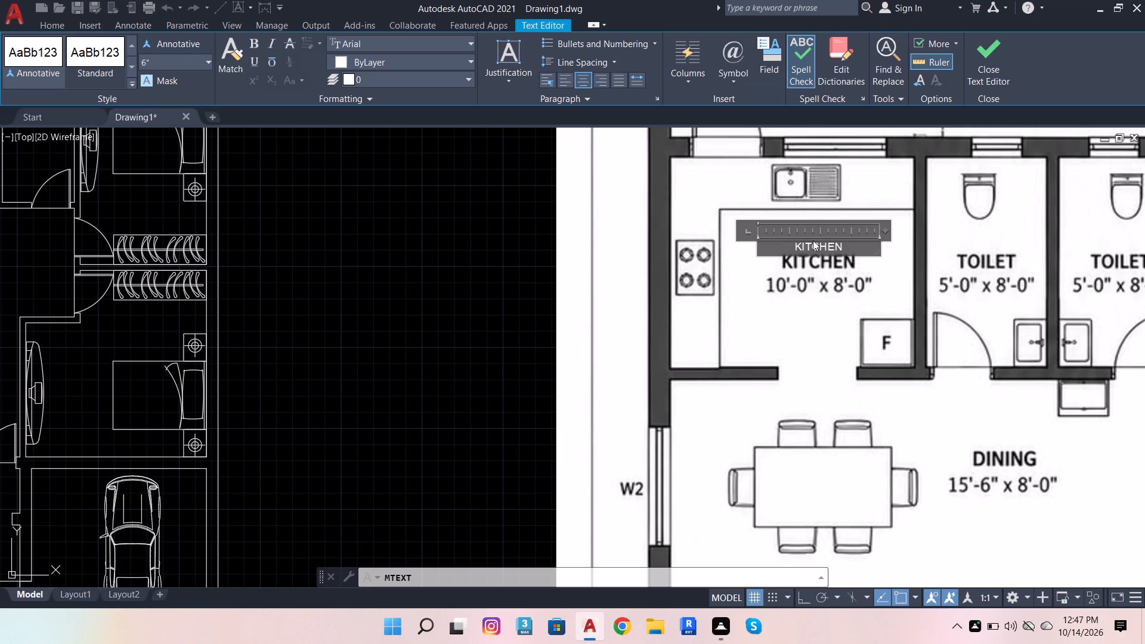
pyautogui.press('Return')
pyautogui.write("10'-")
pyautogui.press('0')
pyautogui.hotkey('shift', '"')
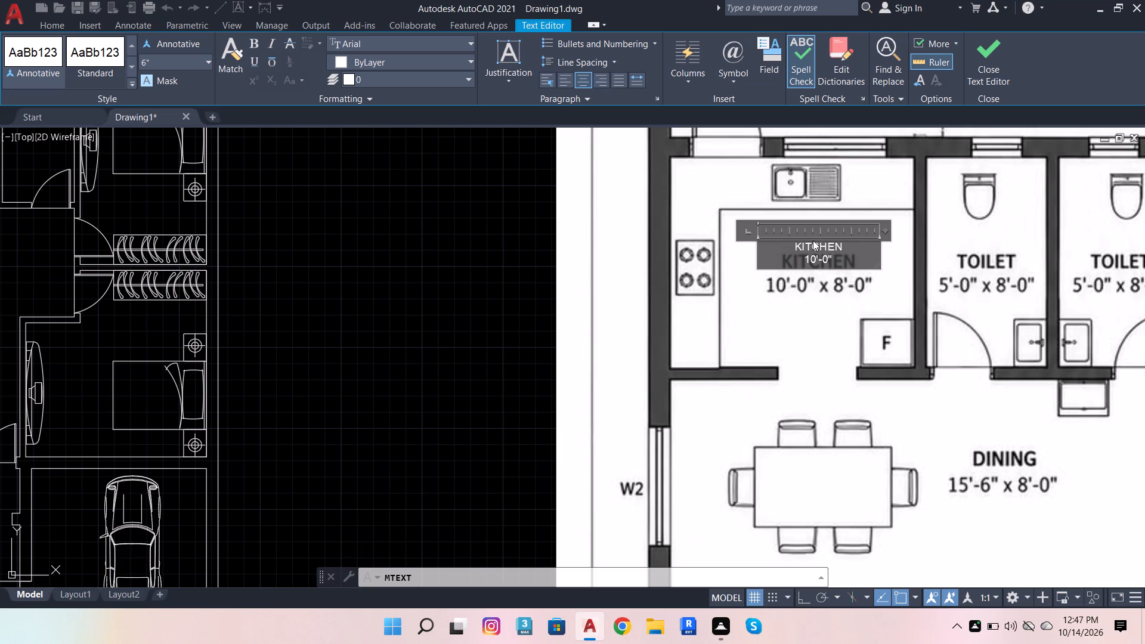
pyautogui.press('x')
pyautogui.press('space')
pyautogui.write("8'")
pyautogui.write('-0')
pyautogui.hotkey('shift', '"')
pyautogui.click(769, 313)
# Add a centred multiline text label over the reference image's toilet beside the kitchen reading TOILET with 5'-0" X 8'-0" below.
pyautogui.scroll(-1, 701, 266)
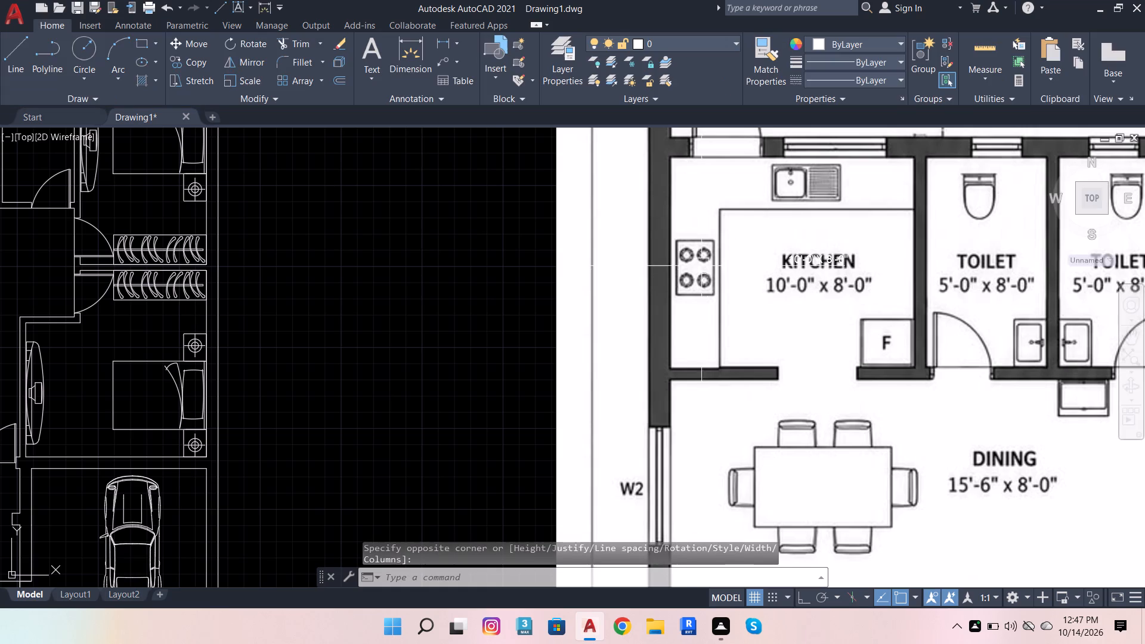
pyautogui.scroll(-1, 701, 266)
pyautogui.scroll(2, 892, 282)
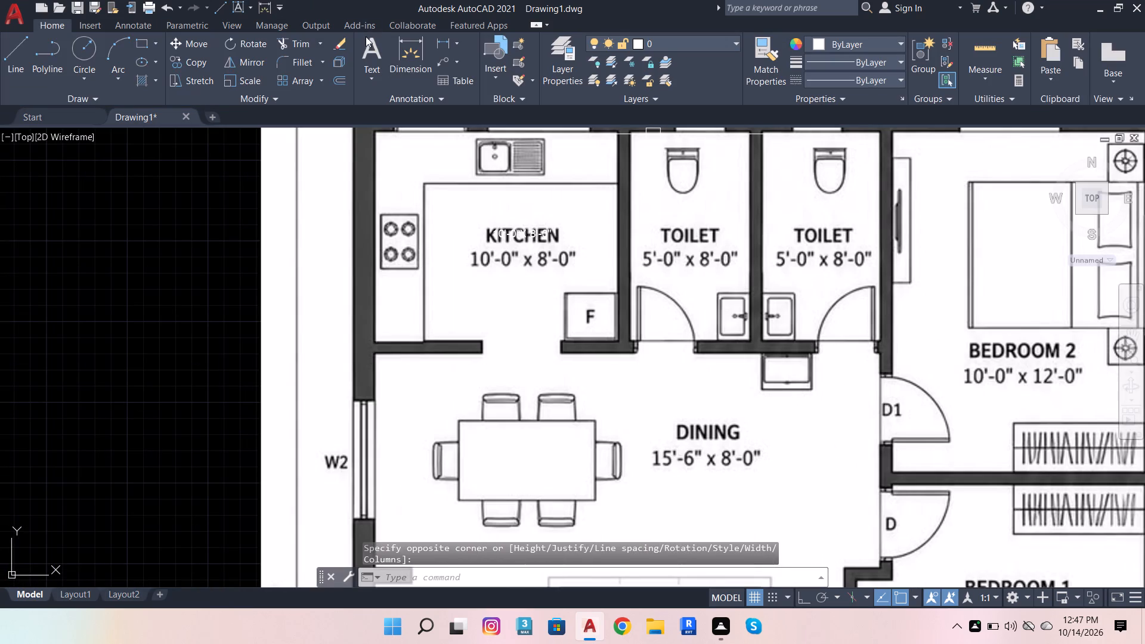
pyautogui.click(373, 46)
pyautogui.click(658, 211)
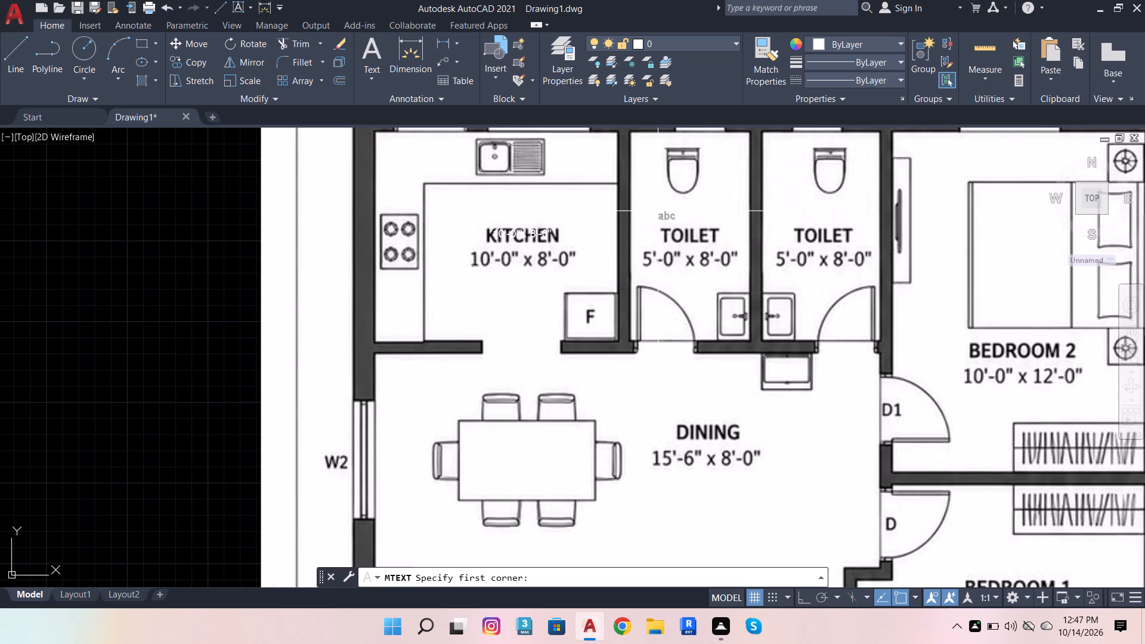
pyautogui.click(738, 227)
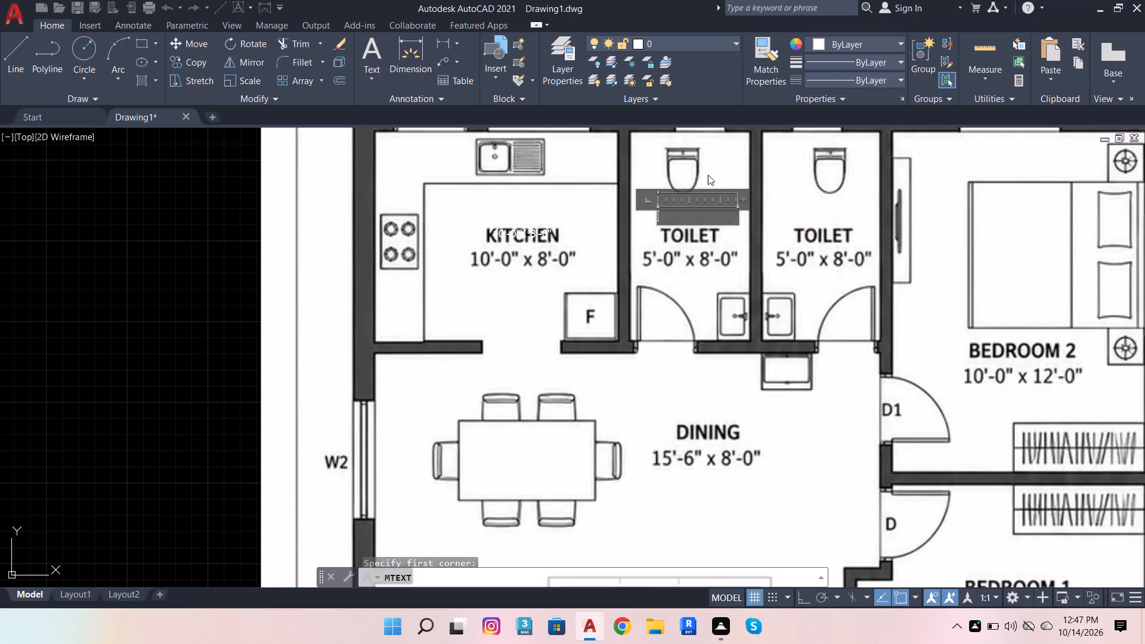
pyautogui.click(584, 83)
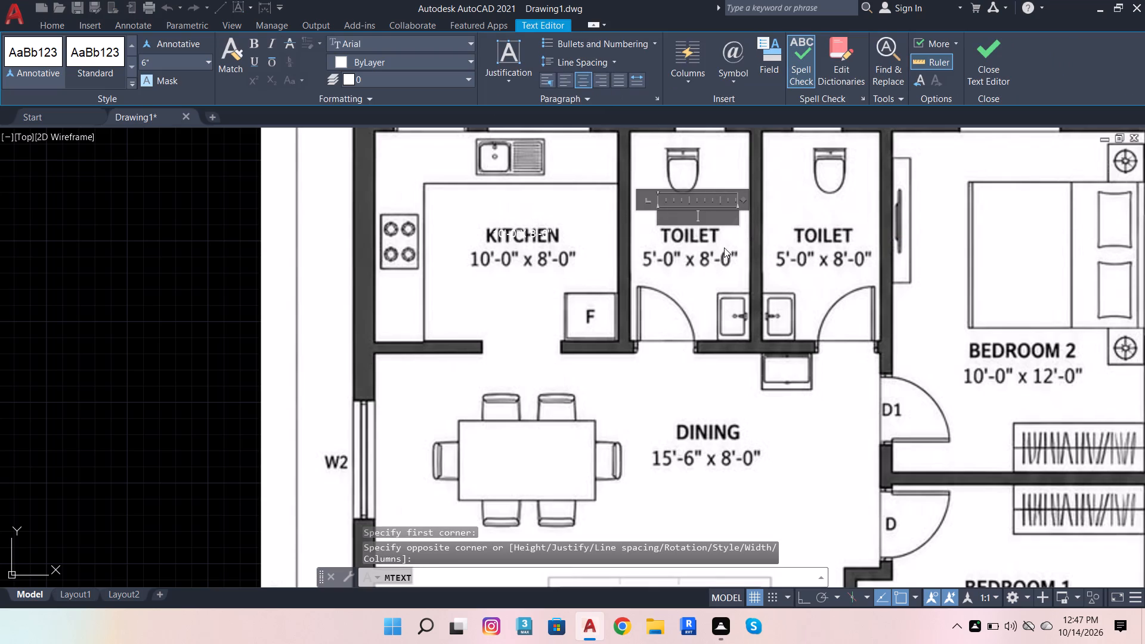
pyautogui.scroll(2, 703, 223)
pyautogui.write('TOILET')
pyautogui.press('Return')
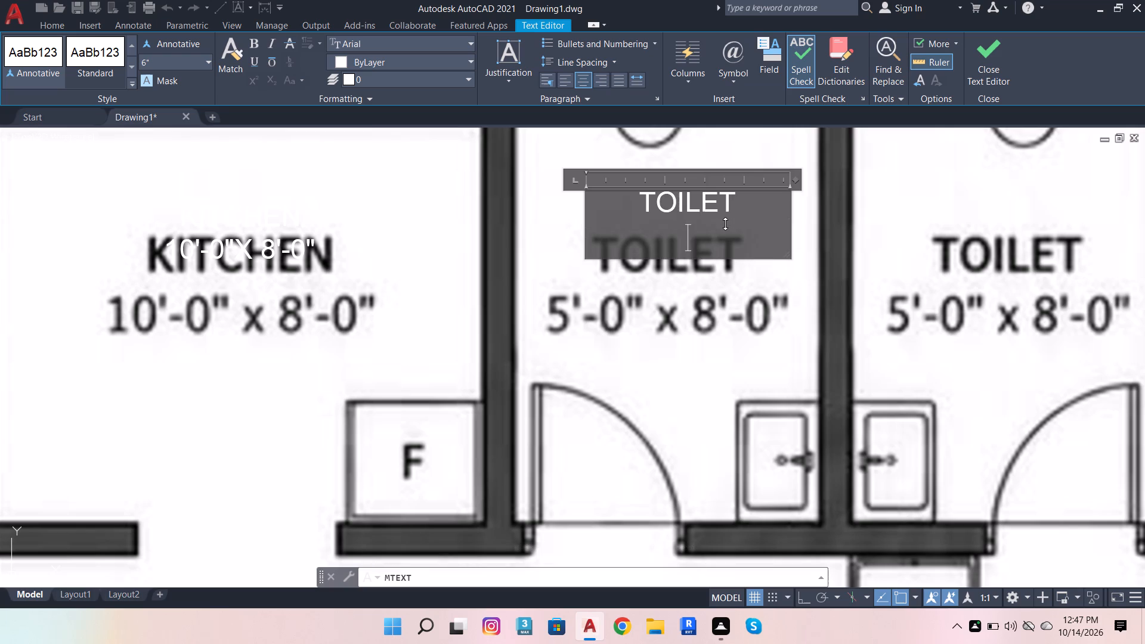
pyautogui.write("5'")
pyautogui.press('-')
pyautogui.write('0"')
pyautogui.press('space')
pyautogui.write('X')
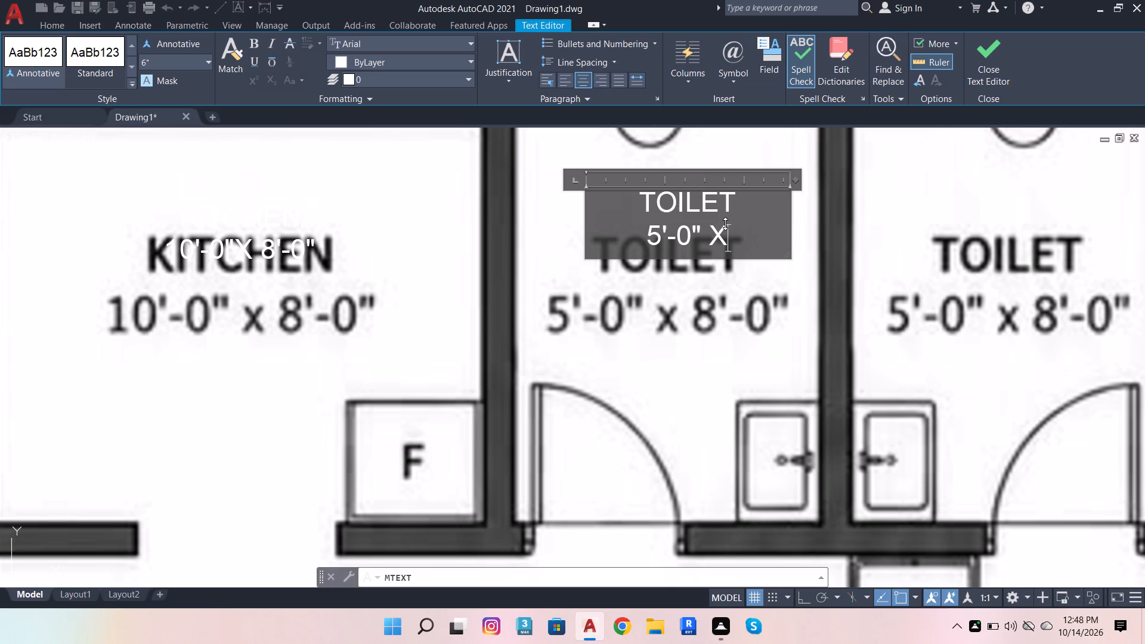
pyautogui.press('space')
pyautogui.write("8'")
pyautogui.write('-0')
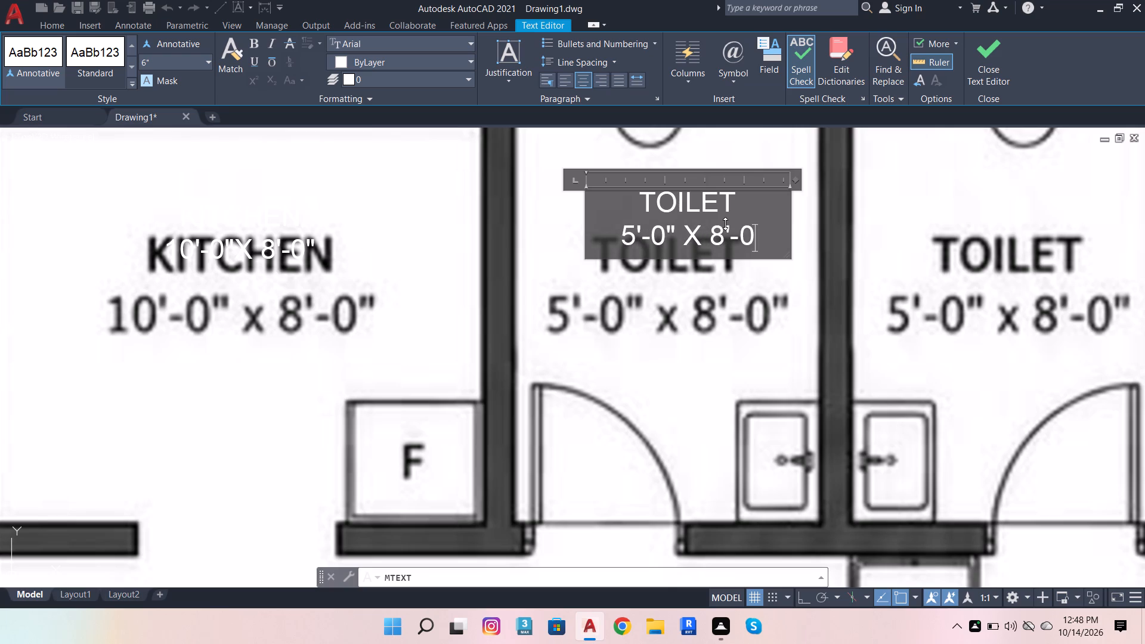
pyautogui.hotkey('shift', '"')
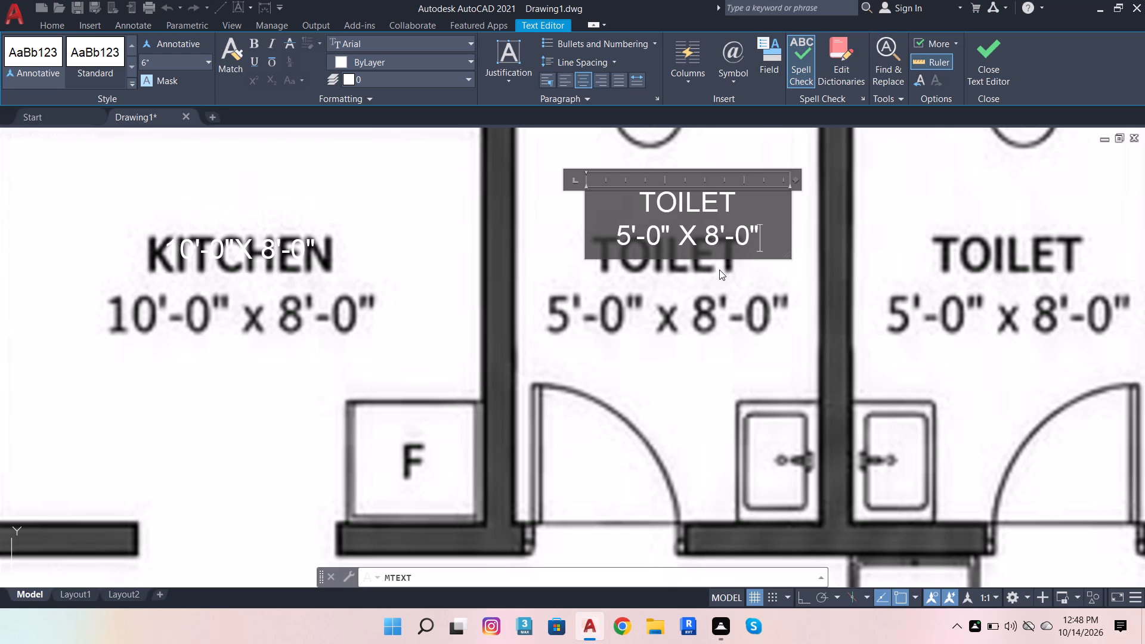
pyautogui.click(719, 270)
# Add a centred multiline text label over the reference image's Bedroom 2 reading BEDROOM 2 with 10'-0" X 12'-0" on the second line.
pyautogui.scroll(-3, 460, 243)
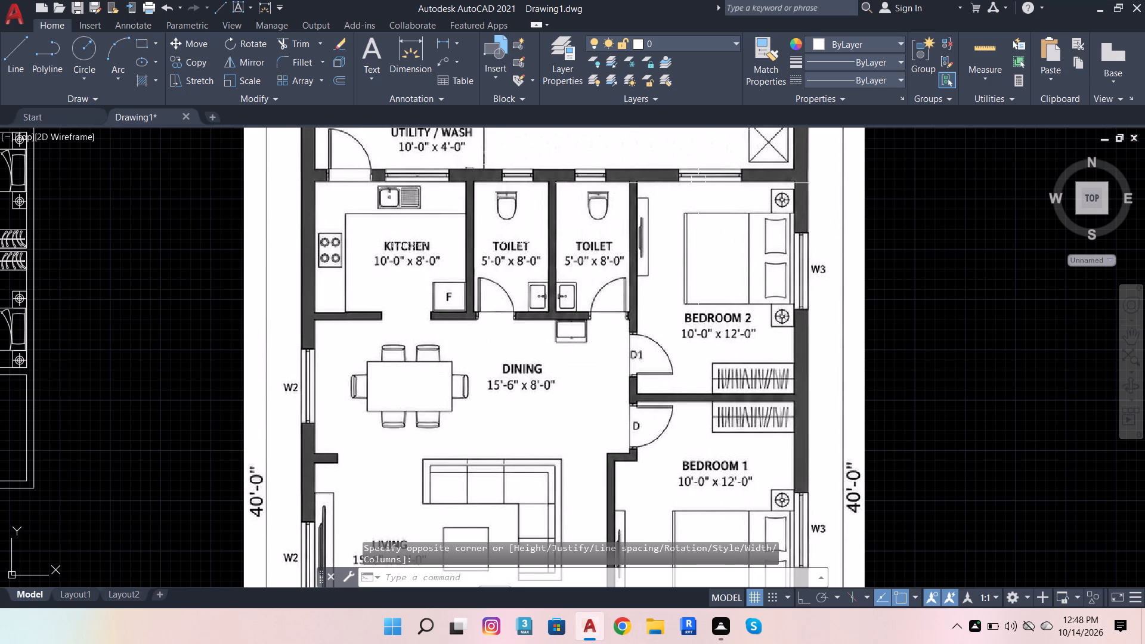
pyautogui.click(373, 58)
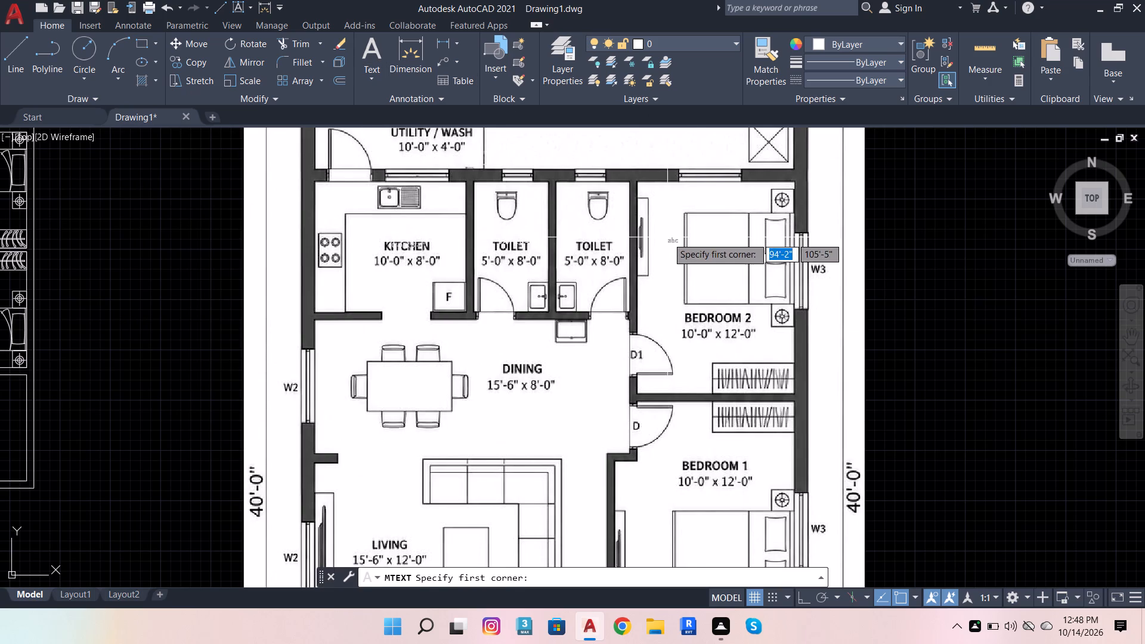
pyautogui.click(668, 239)
pyautogui.click(734, 261)
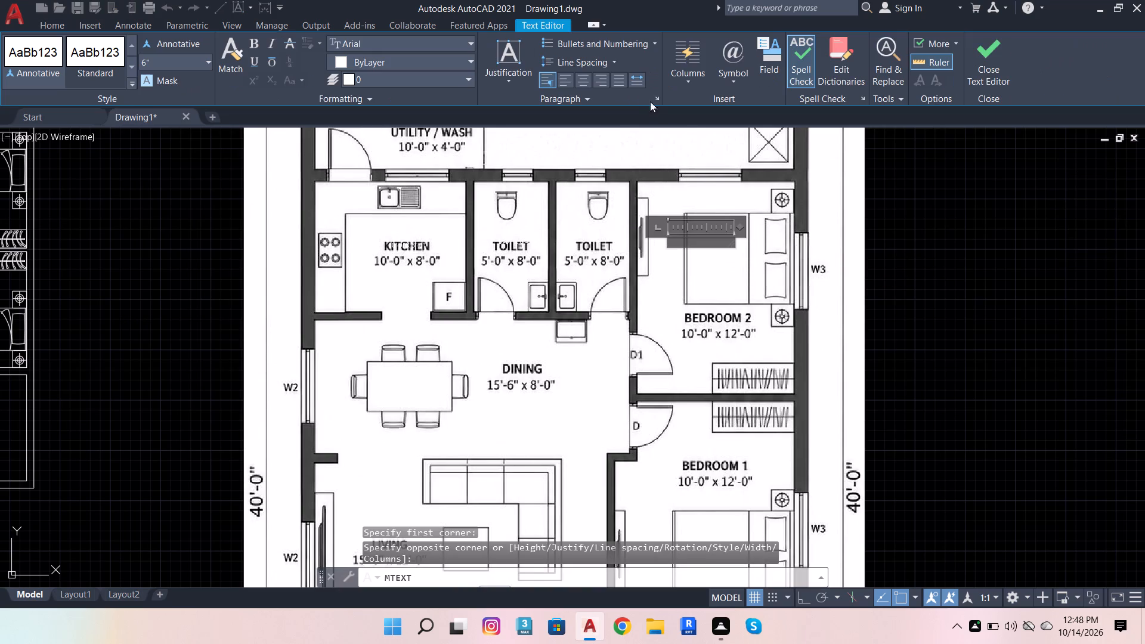
pyautogui.click(586, 79)
pyautogui.scroll(1, 719, 252)
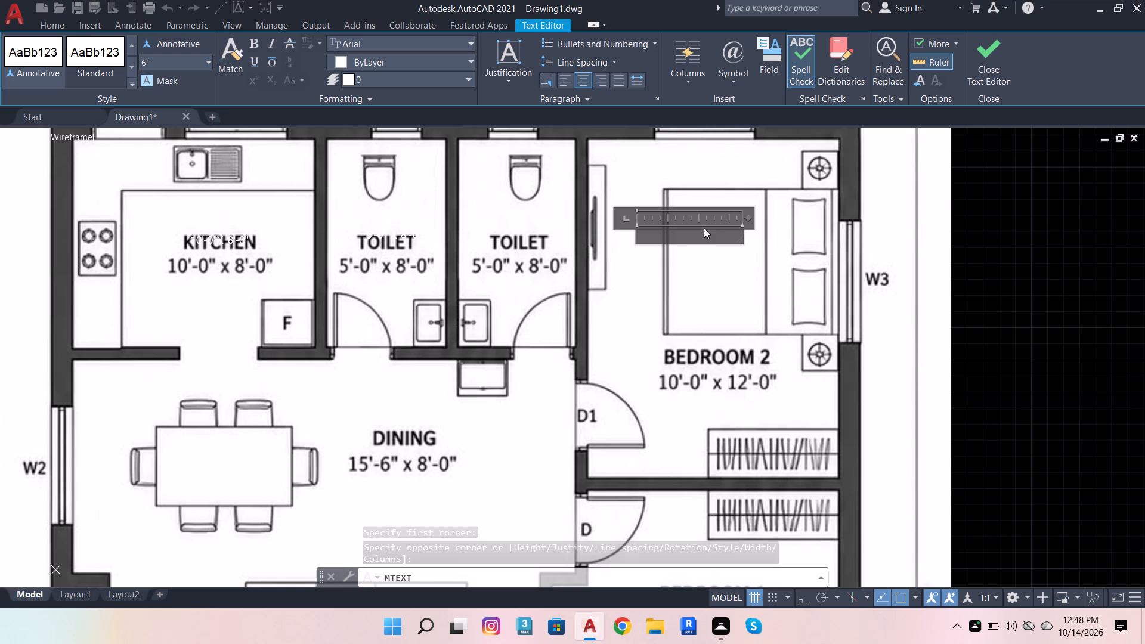
pyautogui.write('BR')
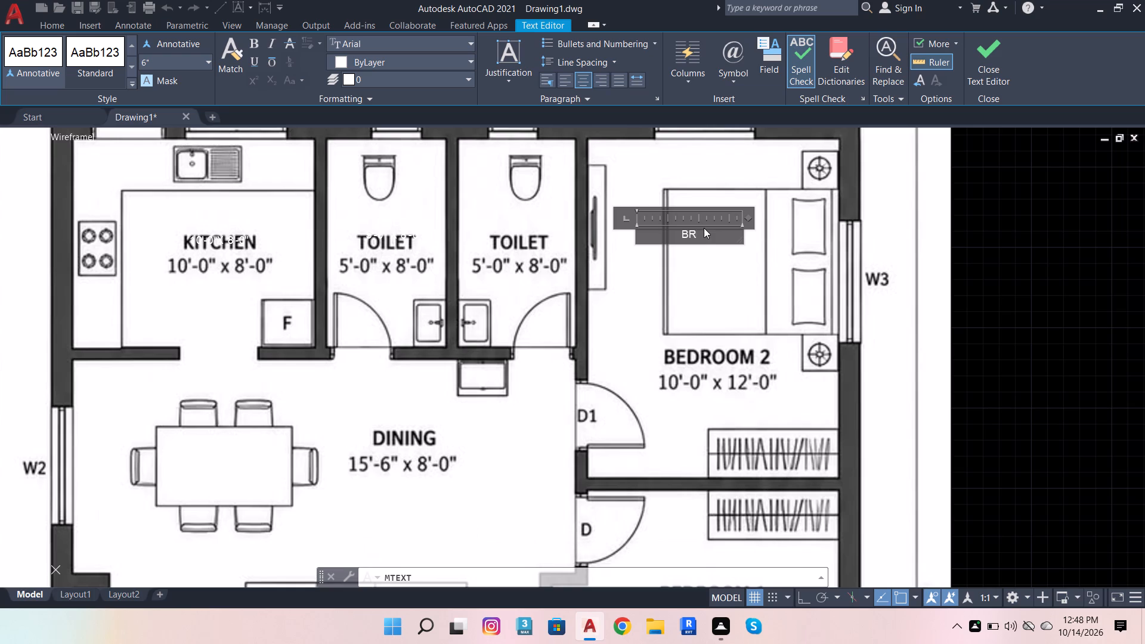
pyautogui.press('BackSpace')
pyautogui.write('EDR')
pyautogui.write('OOM')
pyautogui.press('space')
pyautogui.write('2')
pyautogui.press('Return')
pyautogui.write("10'")
pyautogui.press('-')
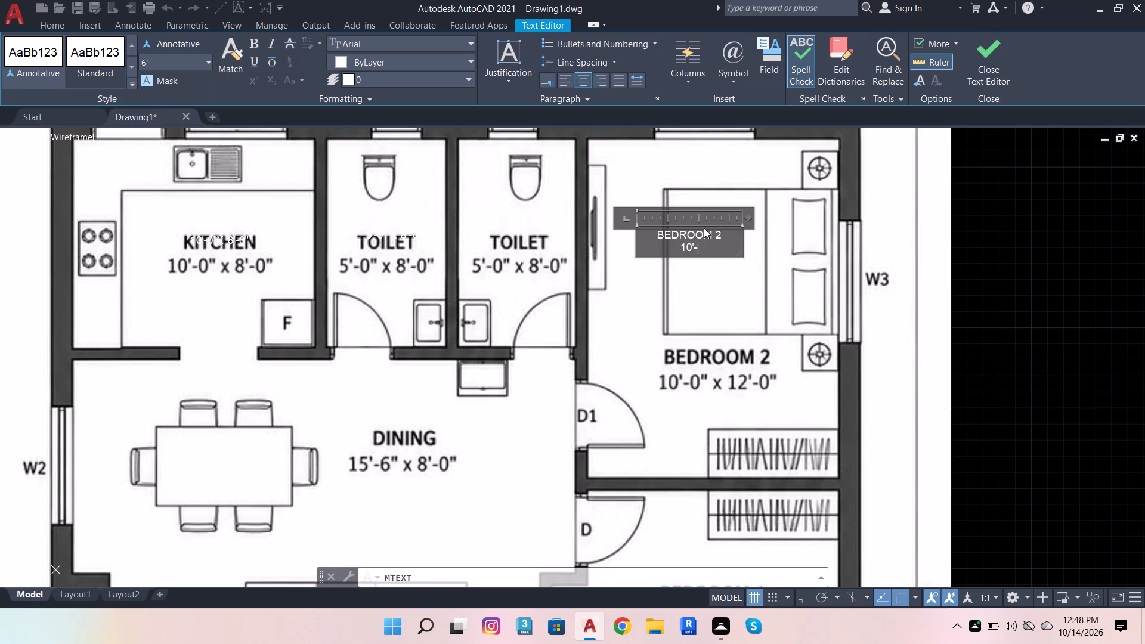
pyautogui.press('0')
pyautogui.hotkey('shift', '"')
pyautogui.press('space')
pyautogui.press('x')
pyautogui.press('space')
pyautogui.write("12'")
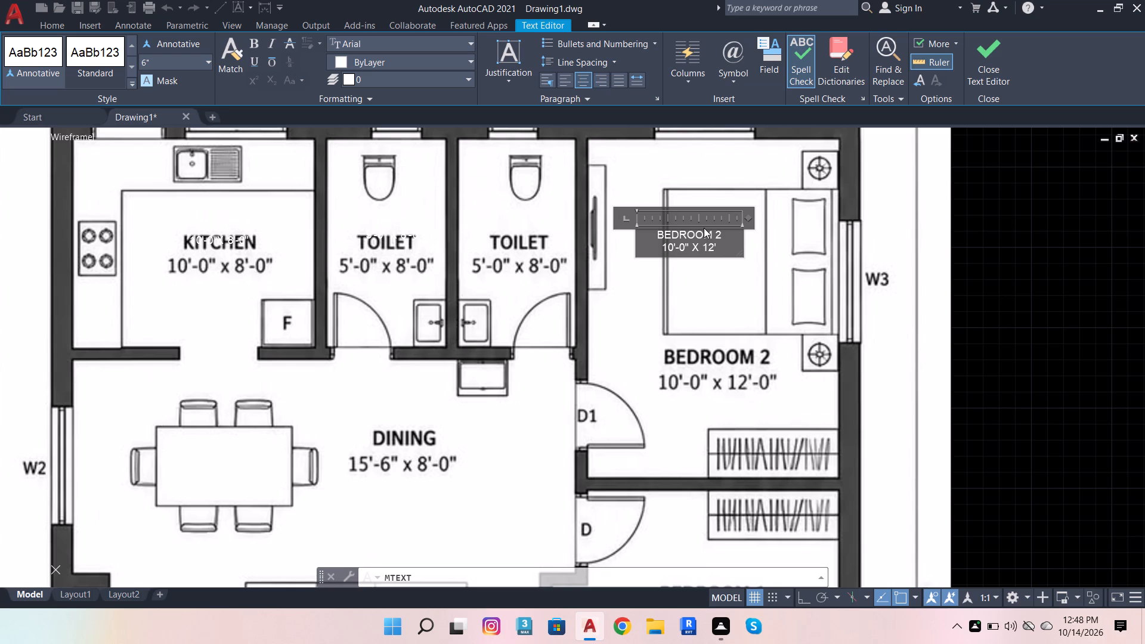
pyautogui.press('-')
pyautogui.press('0')
pyautogui.hotkey('shift', '"')
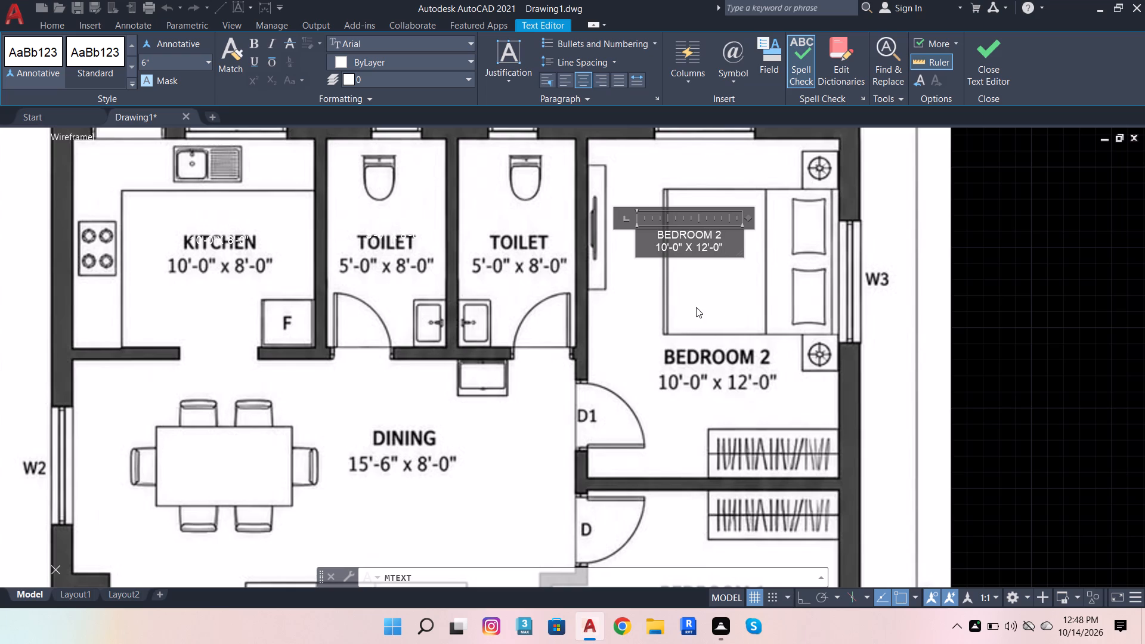
pyautogui.click(696, 304)
# Add a centred multiline text label just below the reference image's dining label reading DINING with 15'-6" X 8'-0" on the second line.
pyautogui.scroll(-3, 747, 266)
pyautogui.scroll(1, 697, 460)
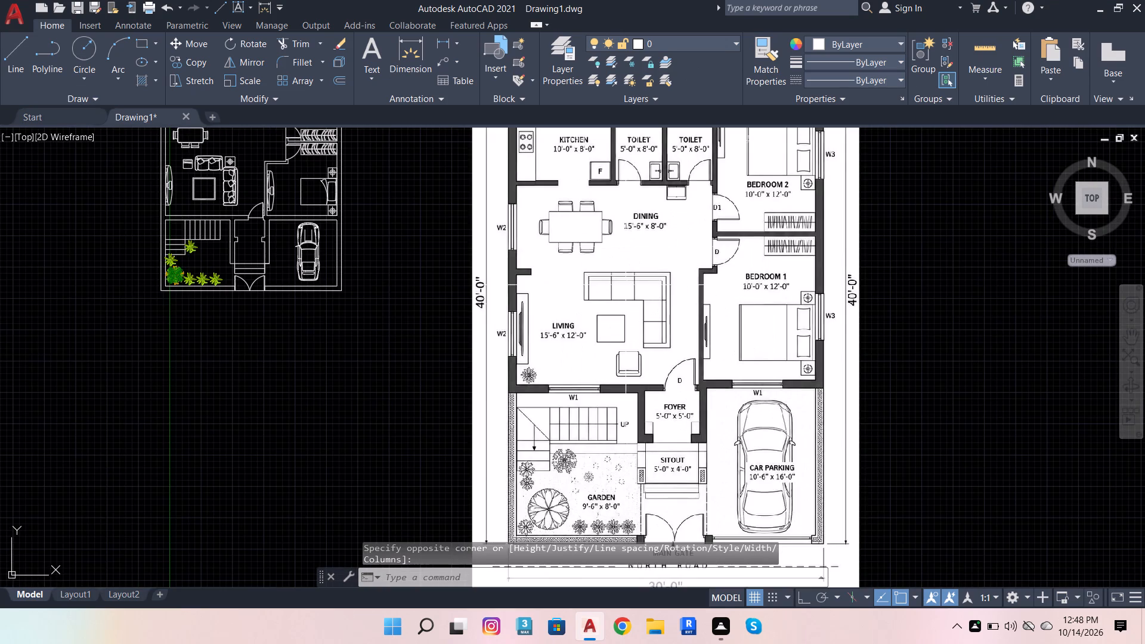
pyautogui.scroll(1, 694, 265)
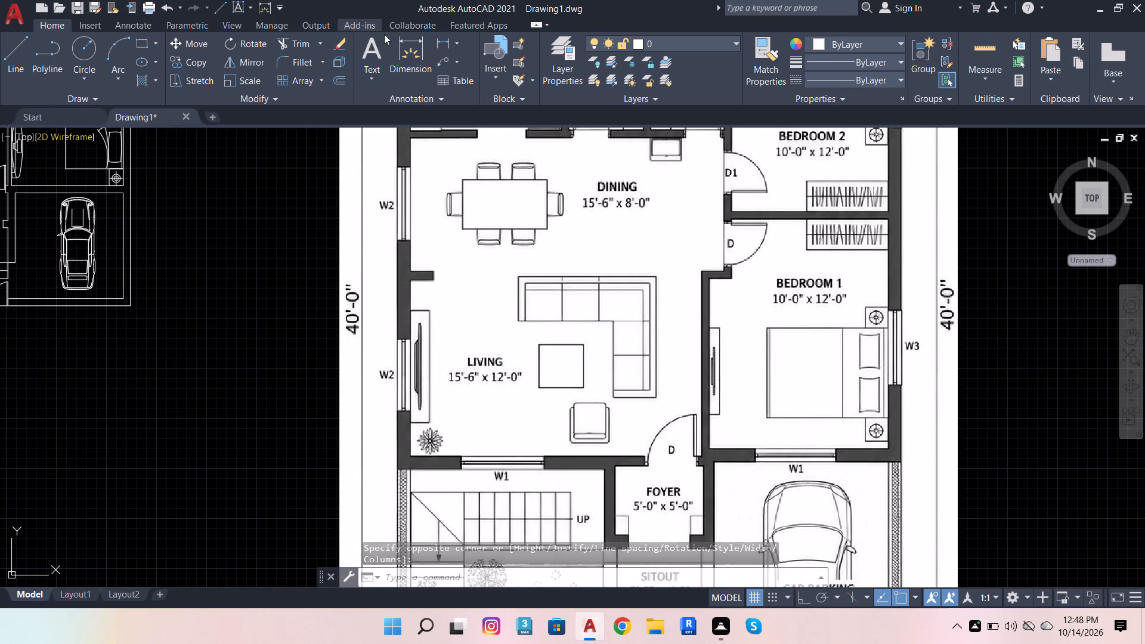
pyautogui.click(371, 51)
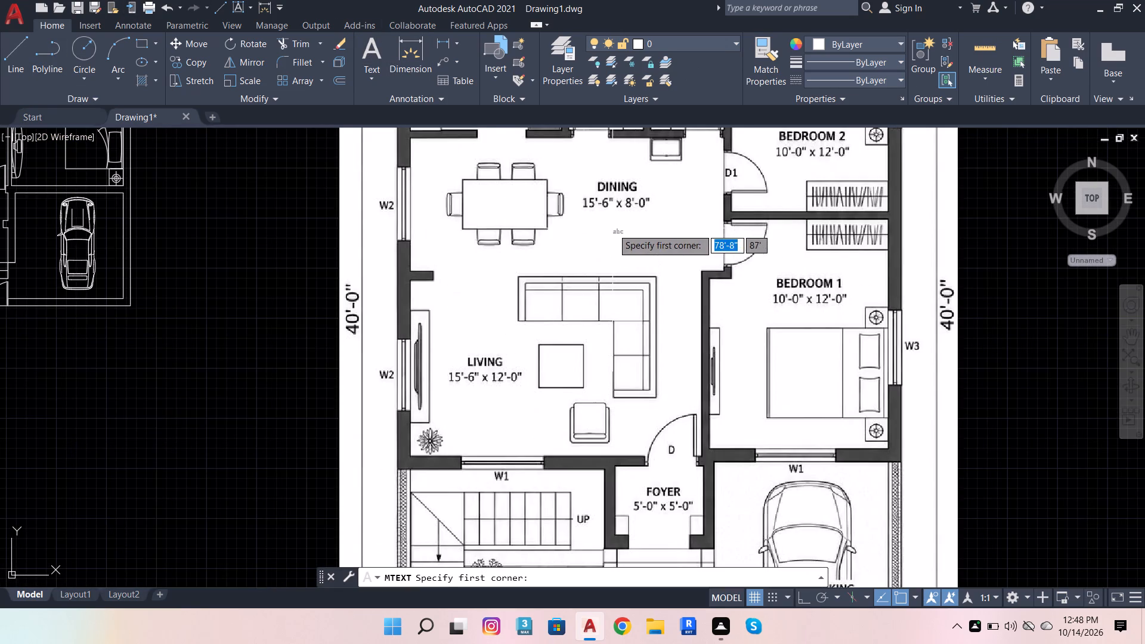
pyautogui.scroll(1, 608, 220)
pyautogui.click(562, 213)
pyautogui.click(710, 241)
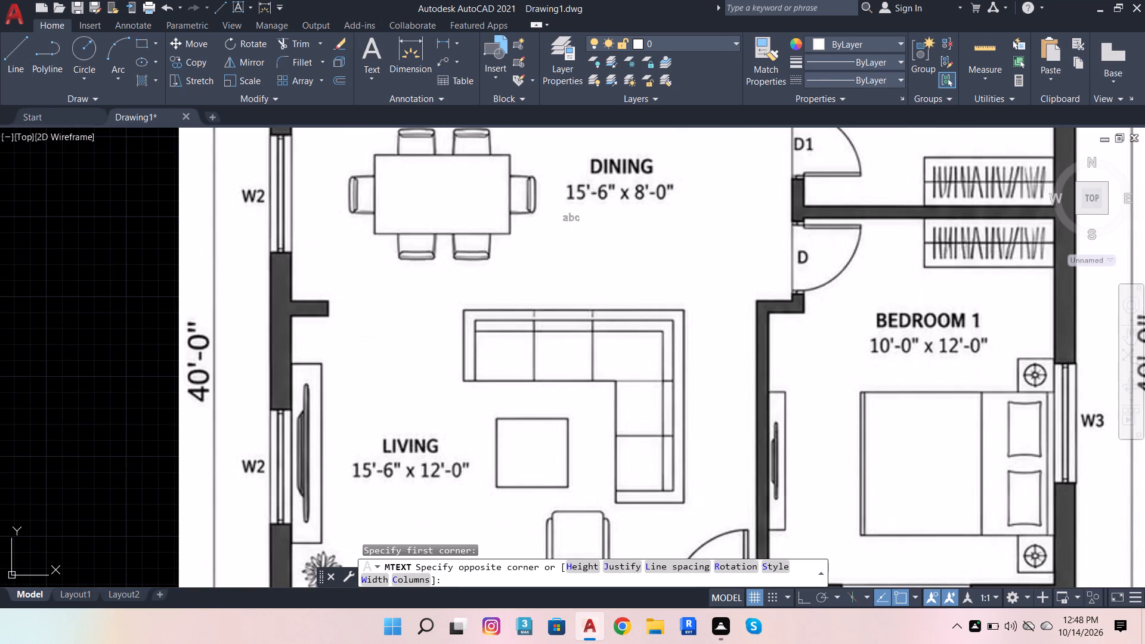
pyautogui.click(587, 76)
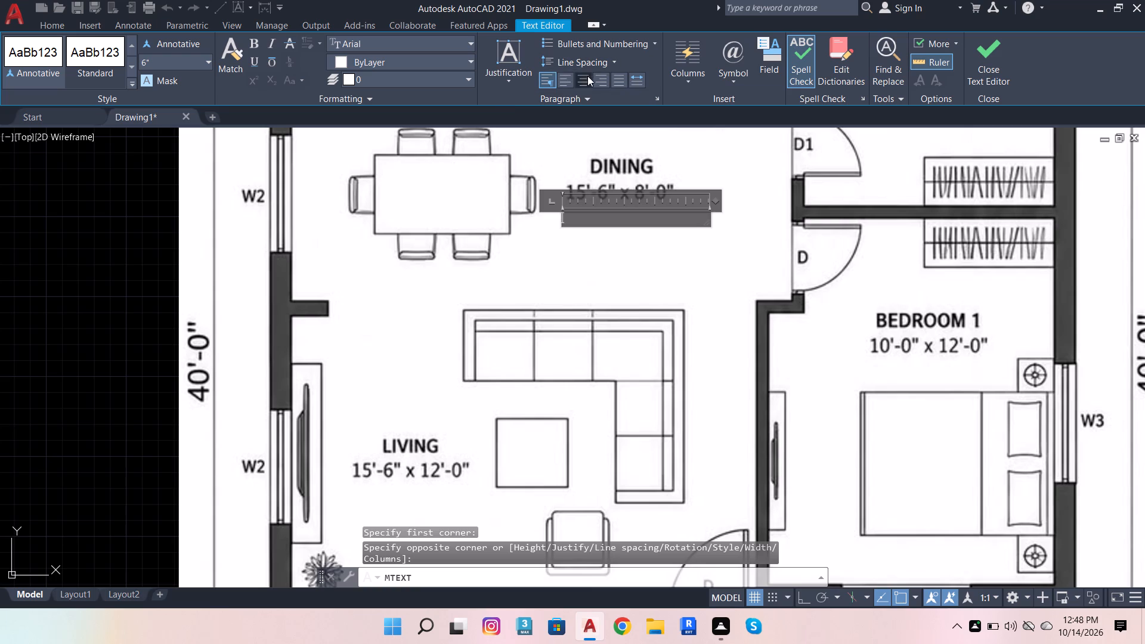
pyautogui.scroll(1, 643, 239)
pyautogui.scroll(-1, 630, 300)
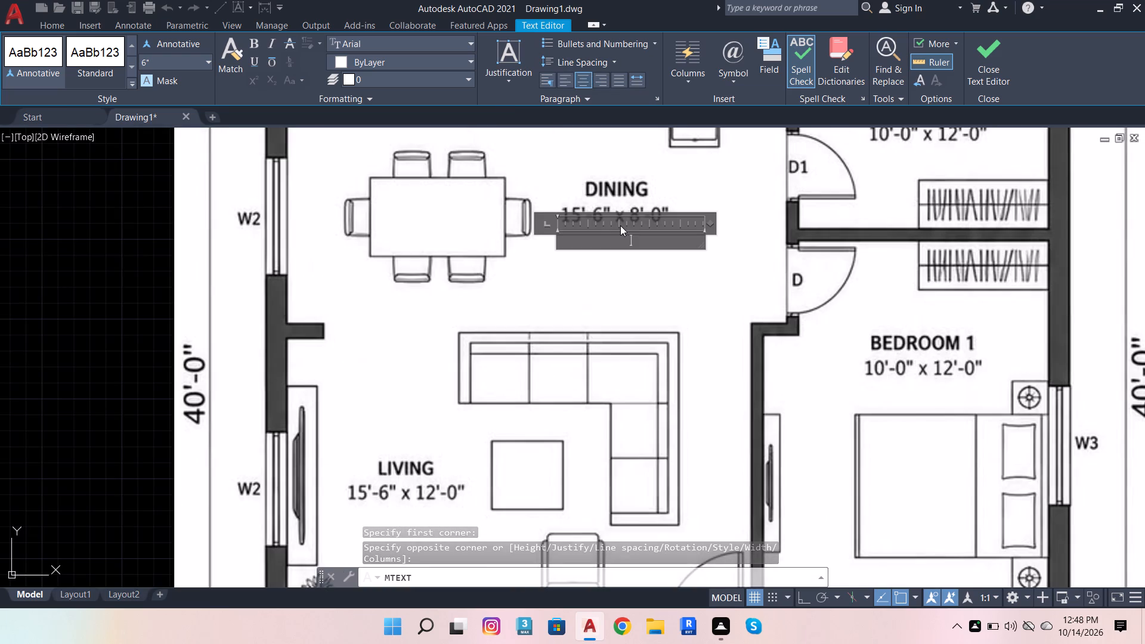
pyautogui.scroll(1, 620, 225)
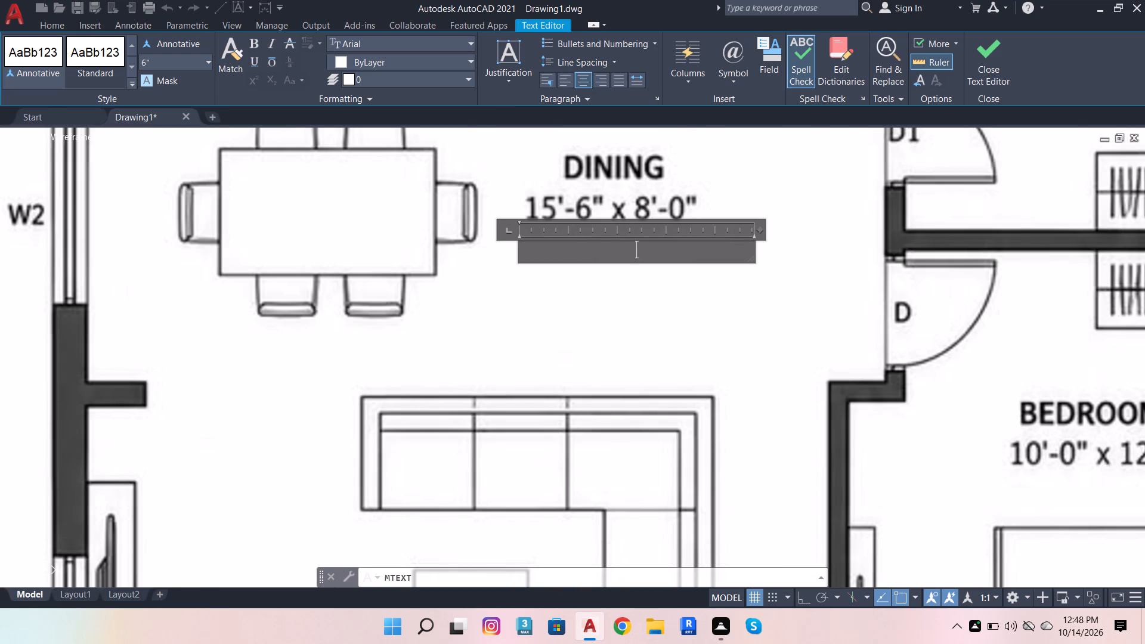
pyautogui.write('DI')
pyautogui.write('NI')
pyautogui.write('NG')
pyautogui.press('Return')
pyautogui.write("15'")
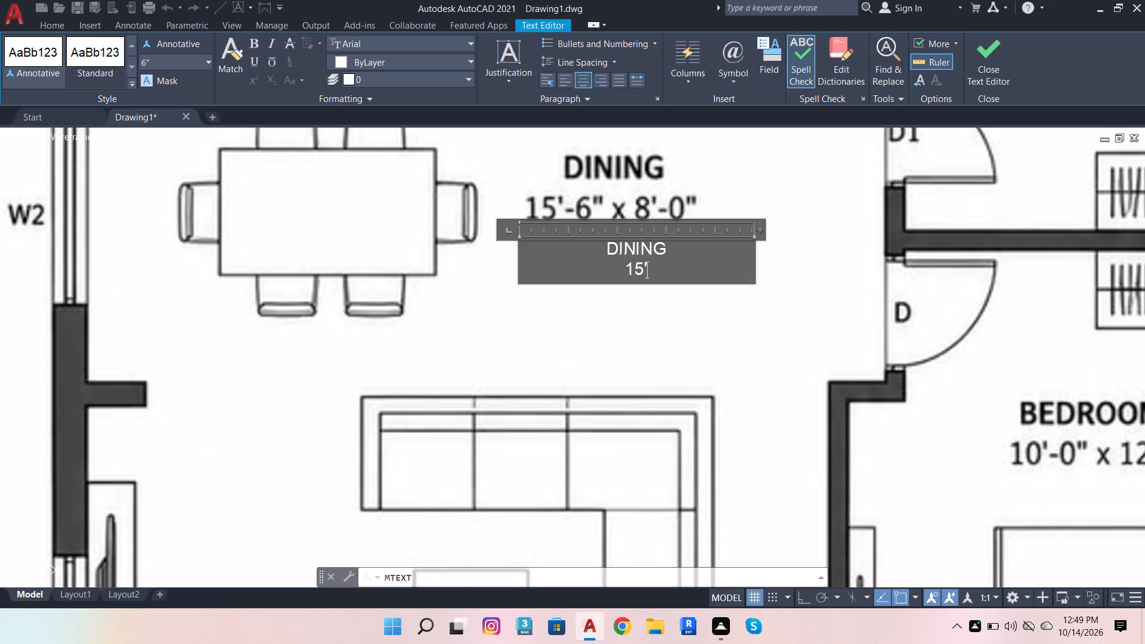
pyautogui.write('-6')
pyautogui.hotkey('shift', '"')
pyautogui.press('space')
pyautogui.write('X')
pyautogui.press('space')
pyautogui.press('8')
pyautogui.press("'")
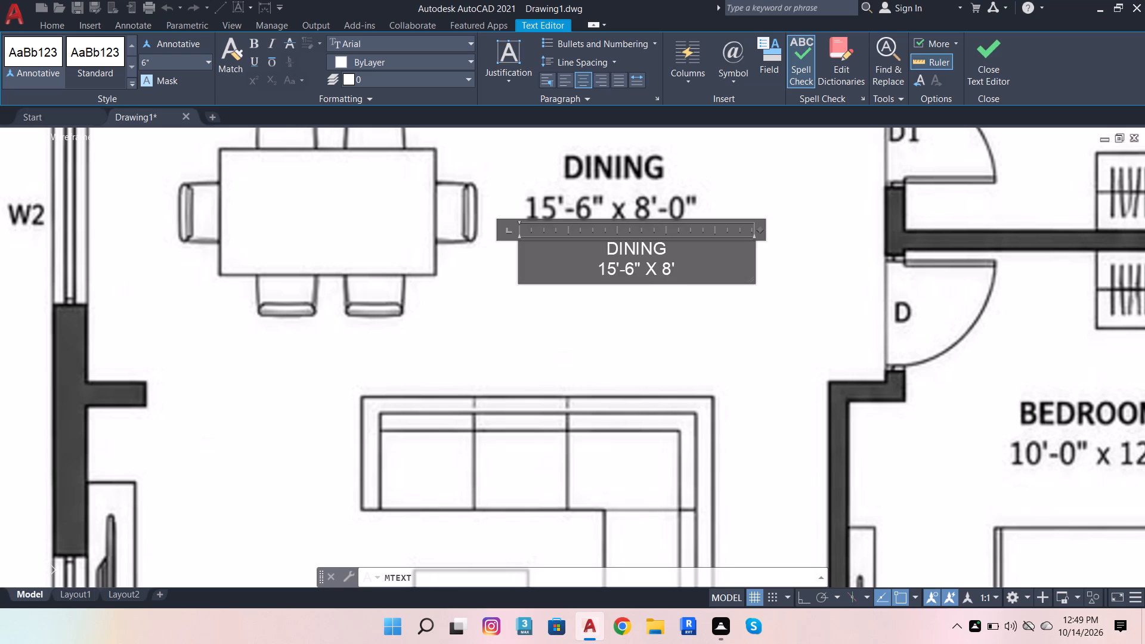
pyautogui.press('-')
pyautogui.press('0')
pyautogui.hotkey('shift', '"')
pyautogui.click(654, 327)
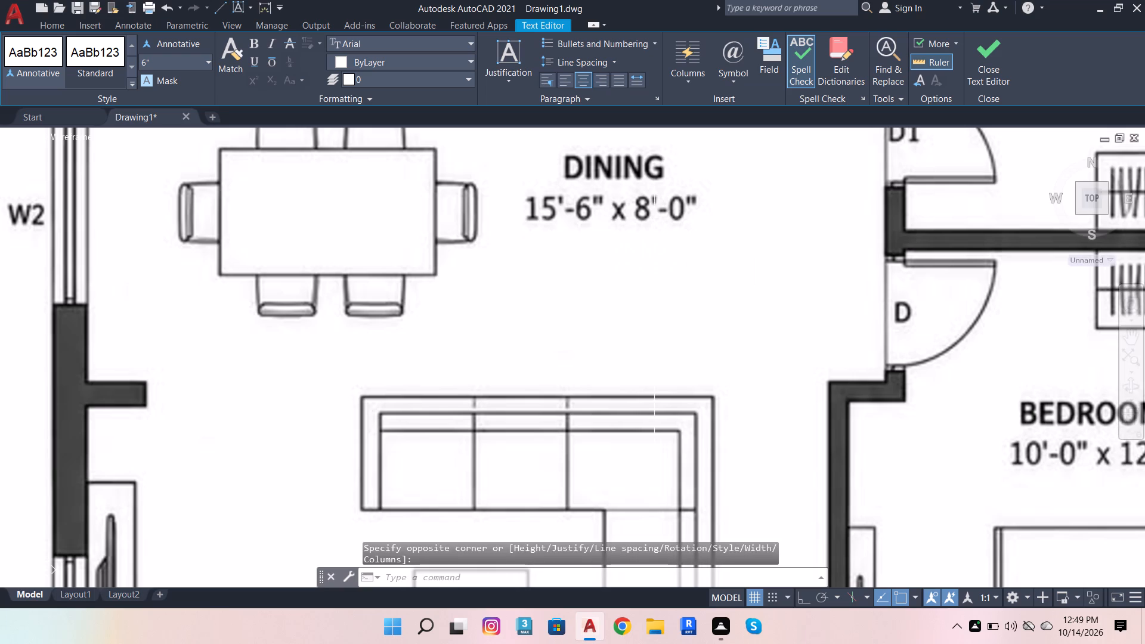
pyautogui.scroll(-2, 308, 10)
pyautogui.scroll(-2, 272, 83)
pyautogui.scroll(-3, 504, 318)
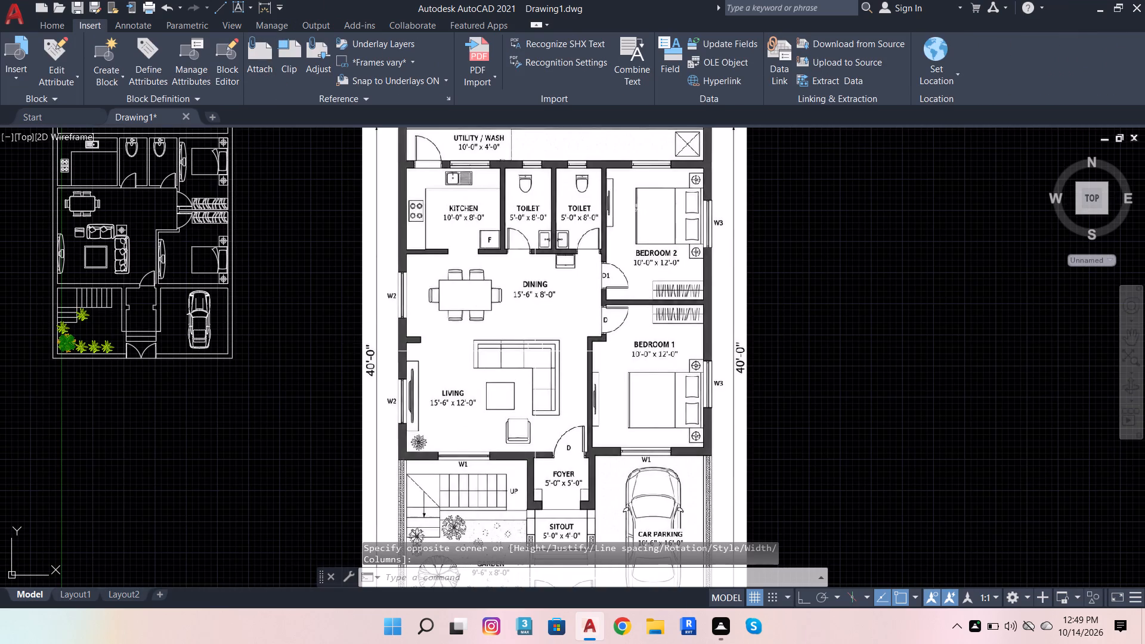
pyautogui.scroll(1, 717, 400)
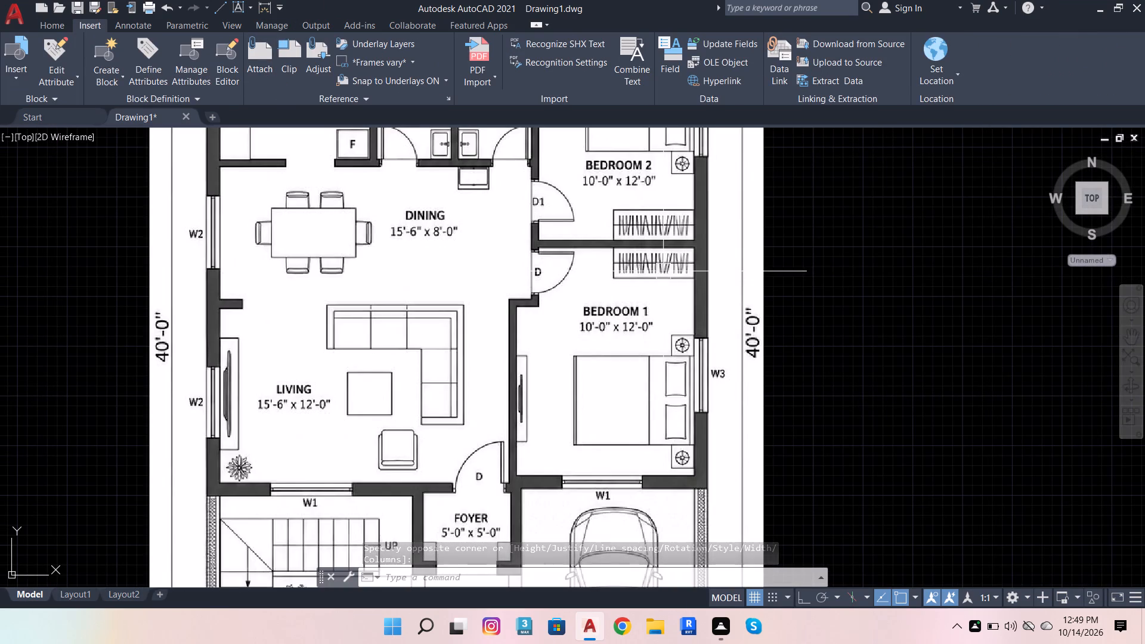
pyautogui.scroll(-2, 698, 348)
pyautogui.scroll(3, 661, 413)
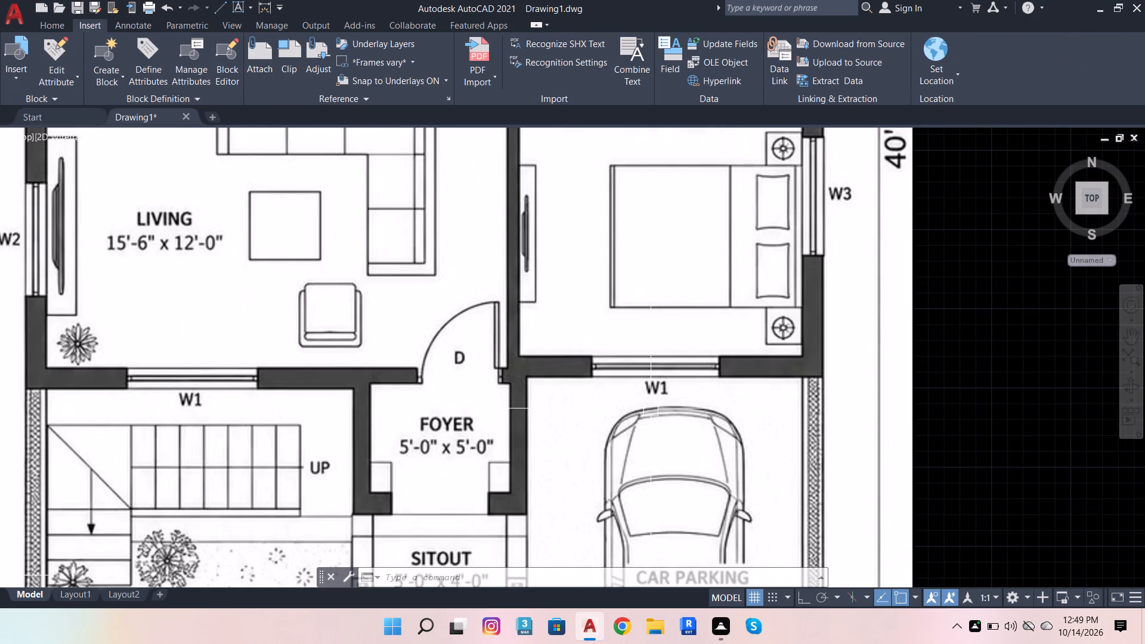
# Add a centred multiline text label above the reference image's living label reading LIVING with 15'-0" X 12'-0" on the second line.
pyautogui.scroll(-1, 572, 377)
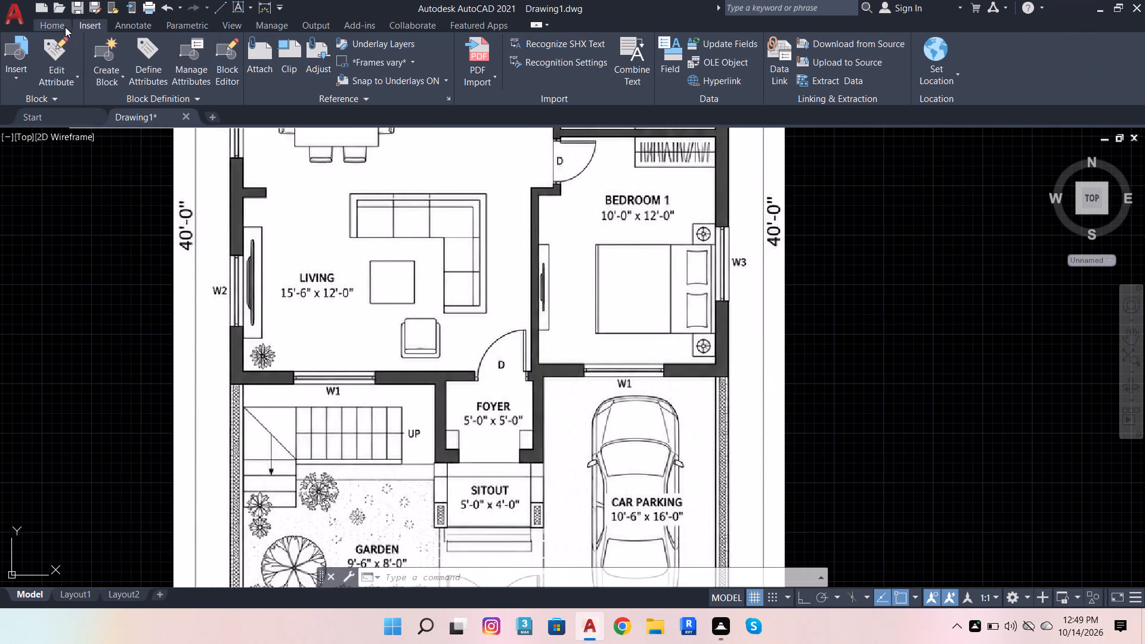
pyautogui.click(51, 21)
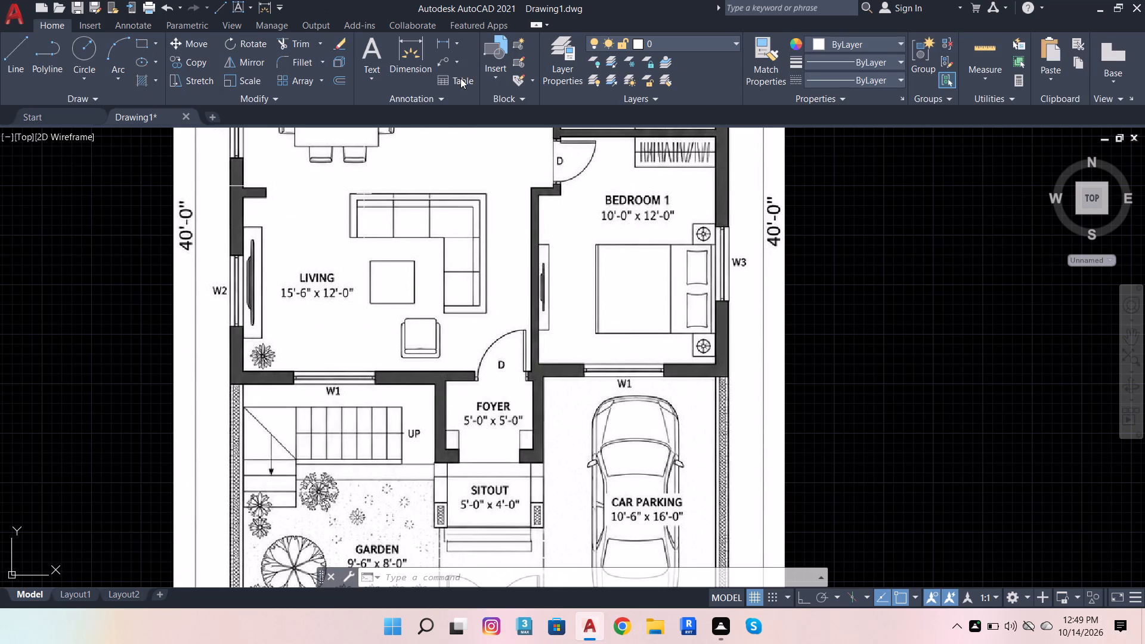
pyautogui.click(382, 49)
pyautogui.click(298, 224)
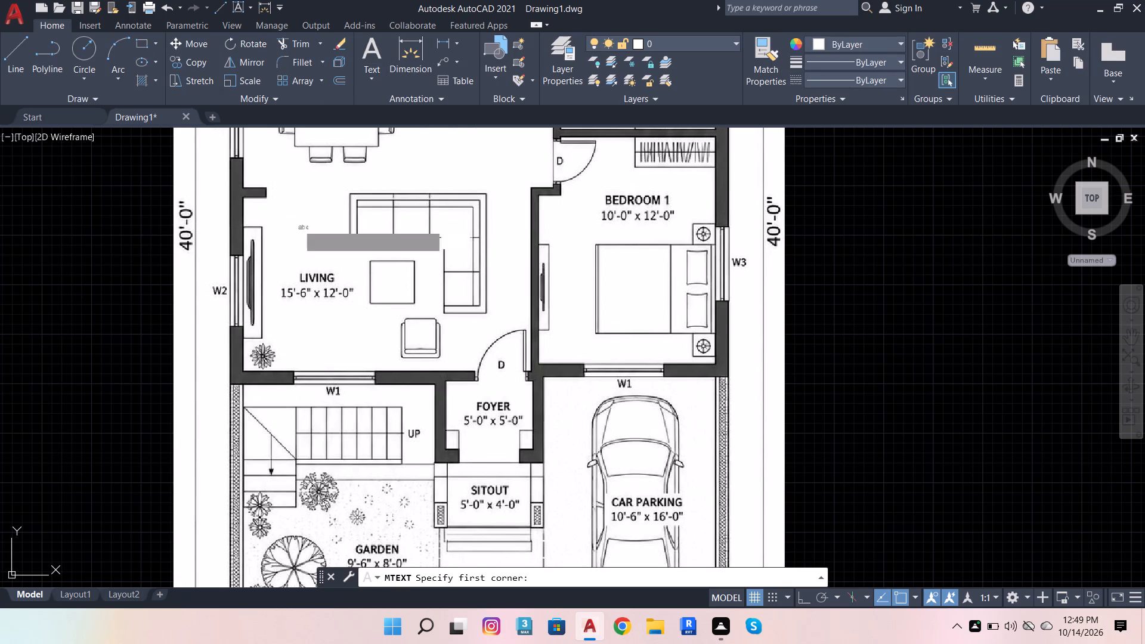
pyautogui.click(413, 237)
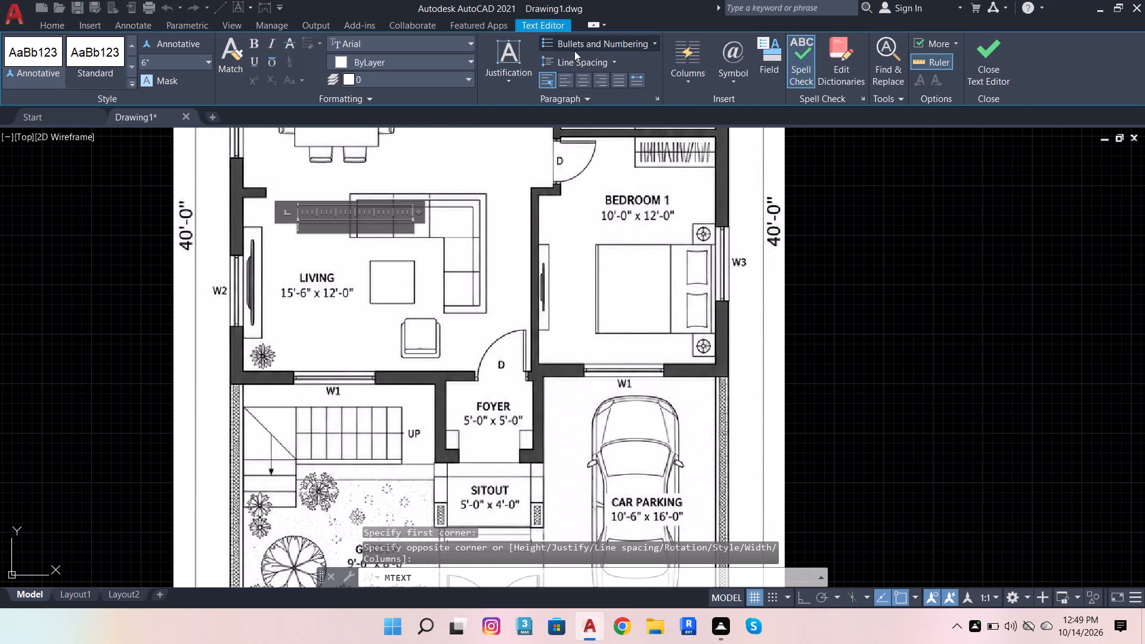
pyautogui.click(581, 79)
pyautogui.scroll(1, 352, 237)
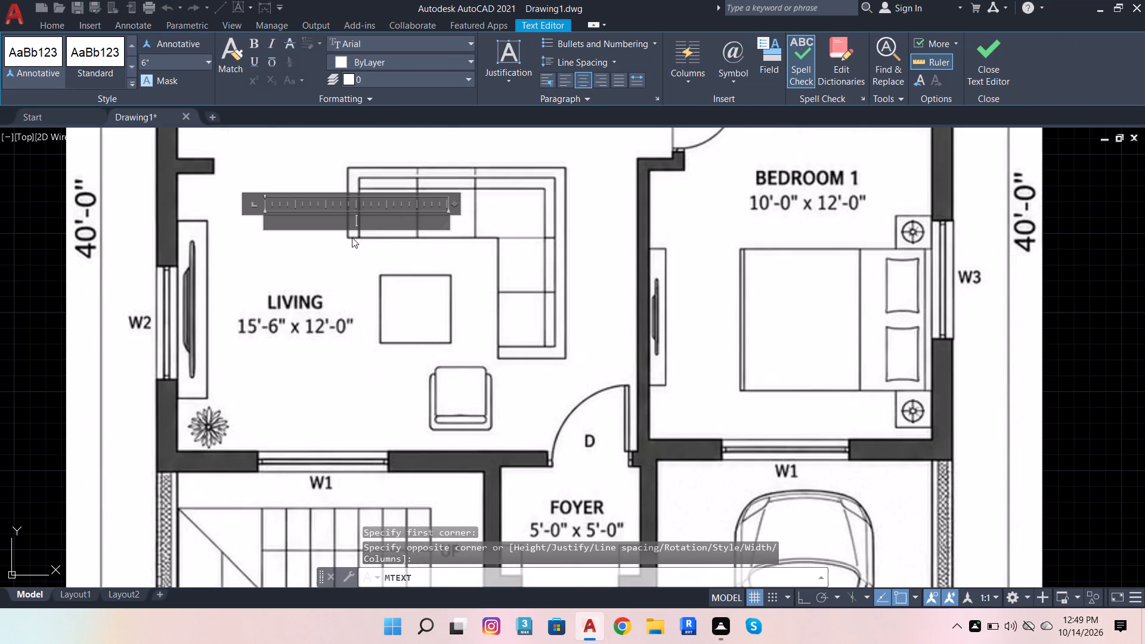
pyautogui.click(358, 216)
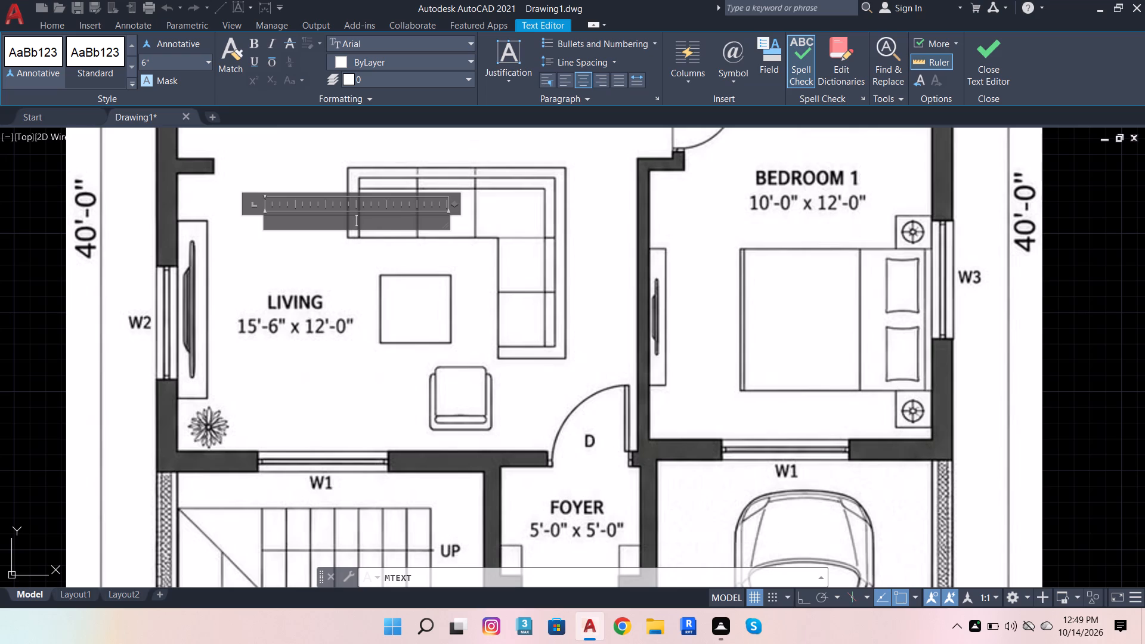
pyautogui.write('LIVING')
pyautogui.press('Return')
pyautogui.write("15'-0")
pyautogui.write('"')
pyautogui.press('space')
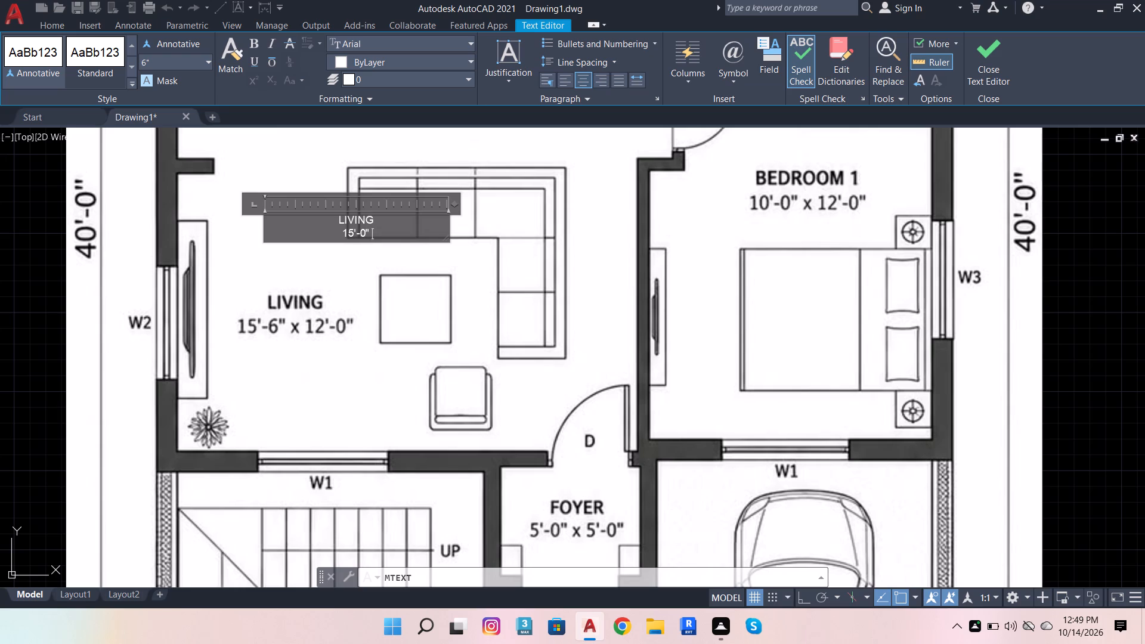
pyautogui.press('x')
pyautogui.press('space')
pyautogui.write("12'-")
pyautogui.press('0')
pyautogui.hotkey('shift', '"')
pyautogui.click(404, 361)
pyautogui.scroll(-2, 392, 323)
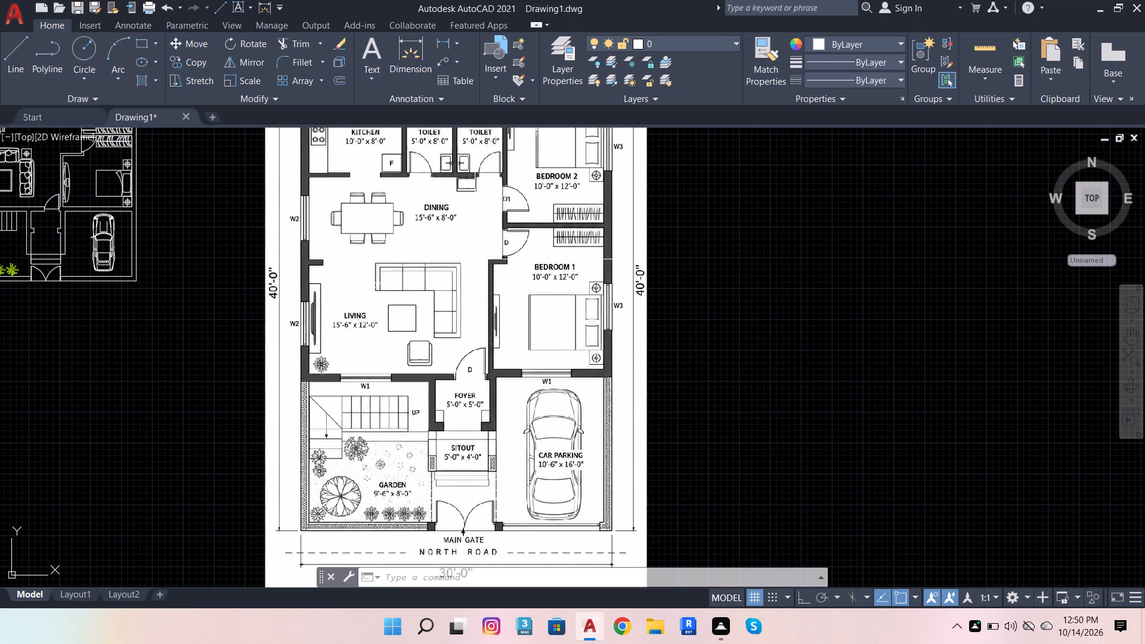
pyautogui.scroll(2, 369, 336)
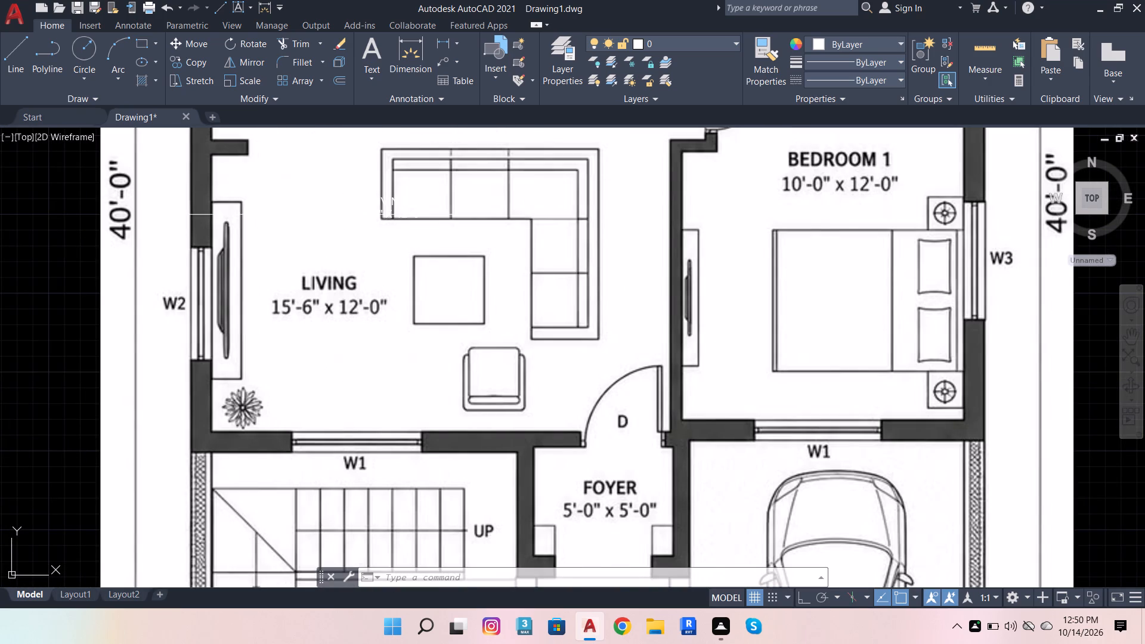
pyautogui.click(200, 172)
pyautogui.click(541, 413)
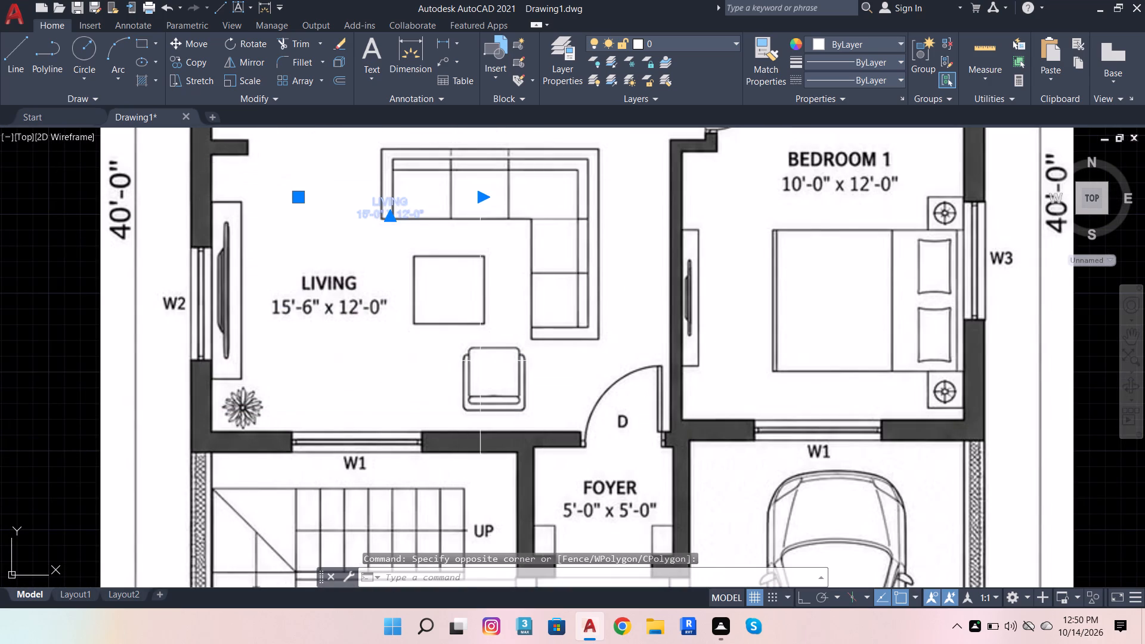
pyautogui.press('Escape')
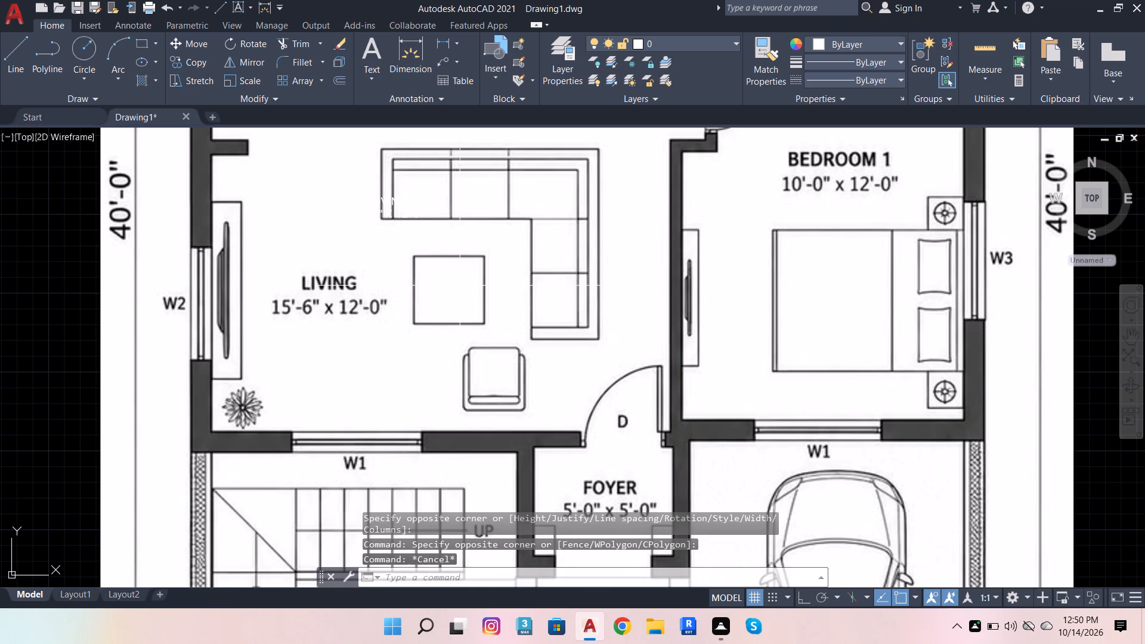
# Add a centred multiline text label just above the reference image's garden label reading GARDEN with 9'-6" X 8'-0" on the second line.
pyautogui.scroll(-2, 460, 285)
pyautogui.scroll(3, 429, 519)
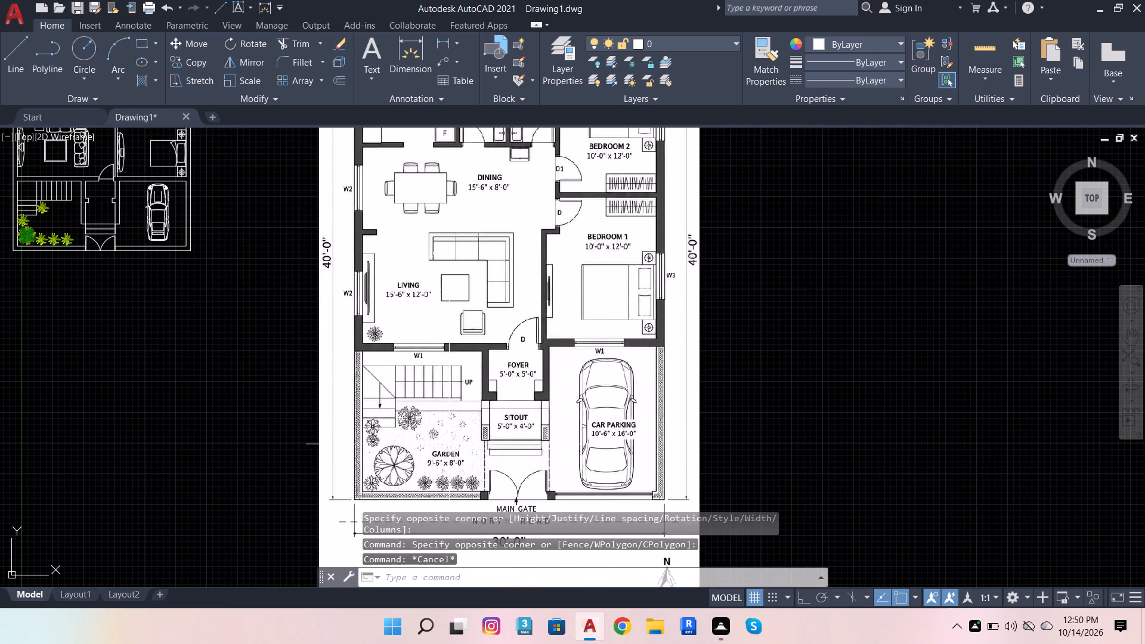
pyautogui.scroll(-1, 495, 357)
pyautogui.scroll(3, 480, 400)
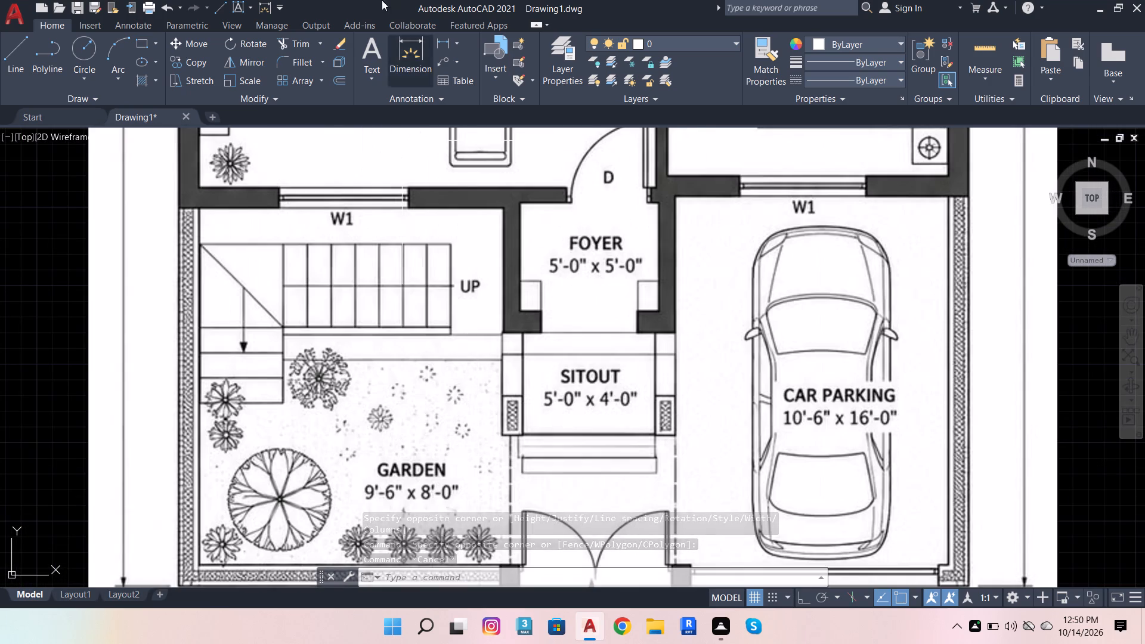
pyautogui.click(366, 48)
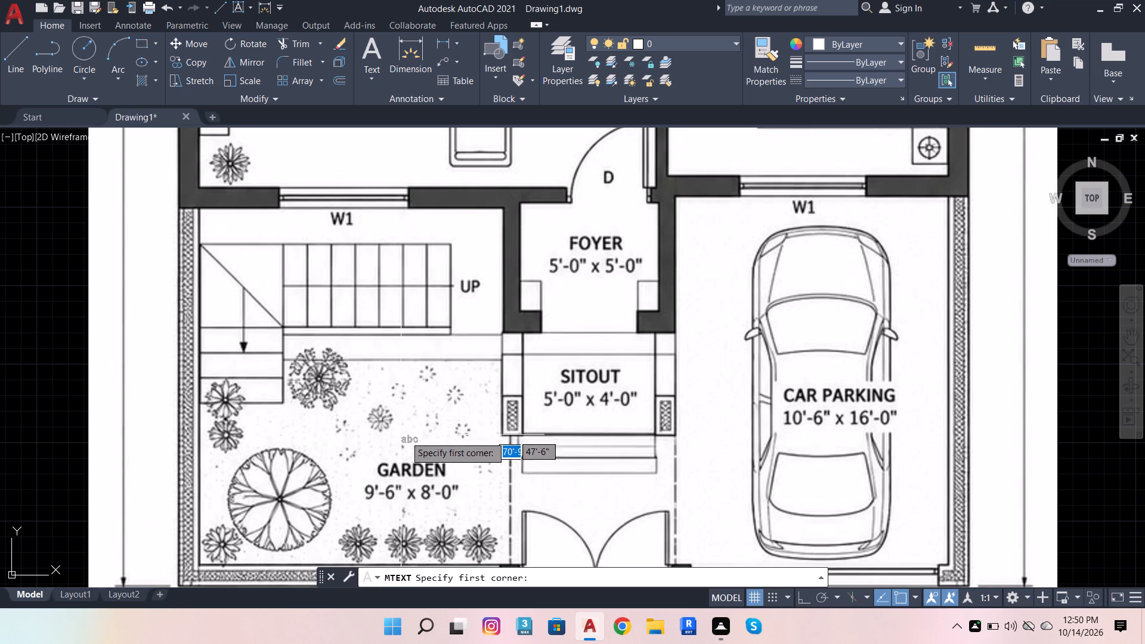
pyautogui.click(449, 442)
pyautogui.click(349, 417)
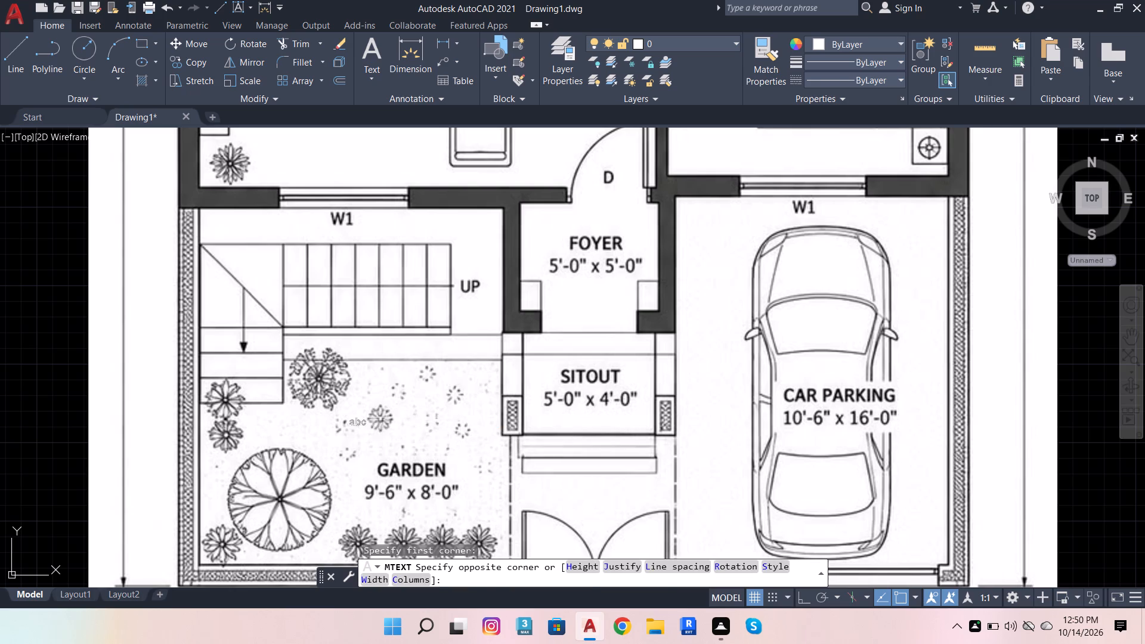
pyautogui.scroll(2, 385, 441)
pyautogui.scroll(-2, 457, 382)
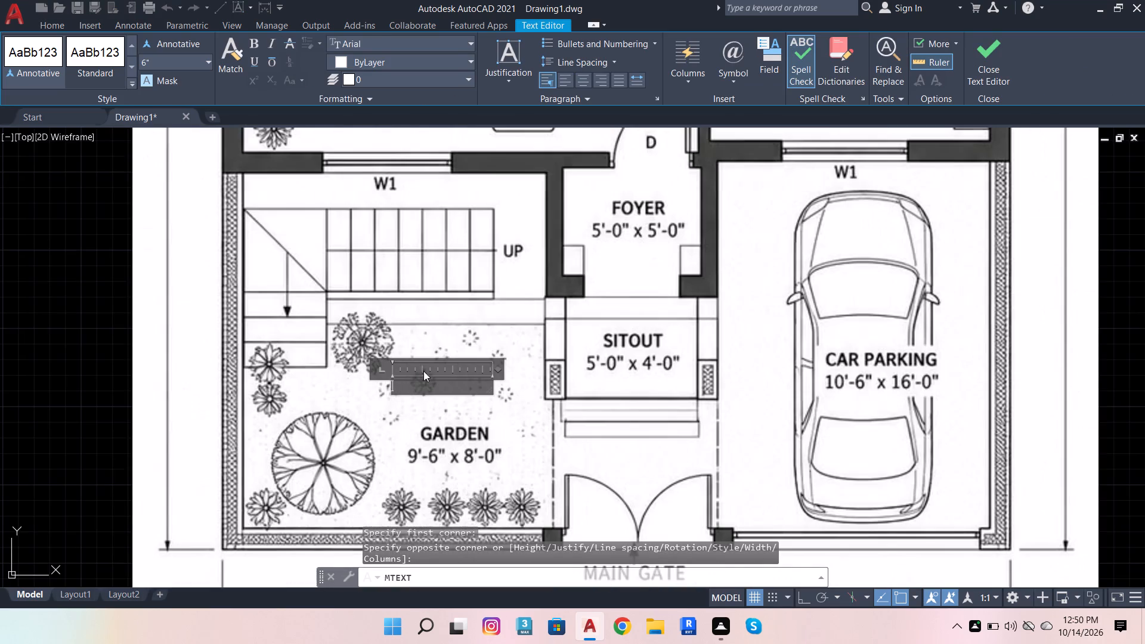
pyautogui.click(583, 79)
pyautogui.scroll(1, 464, 385)
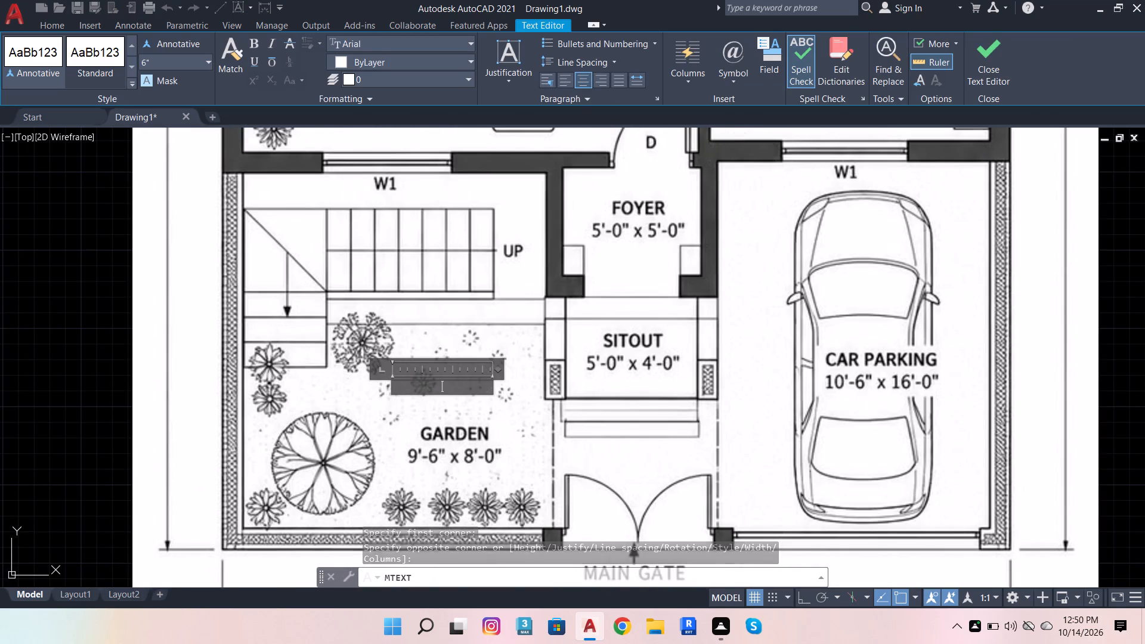
pyautogui.write('GA')
pyautogui.write('RD')
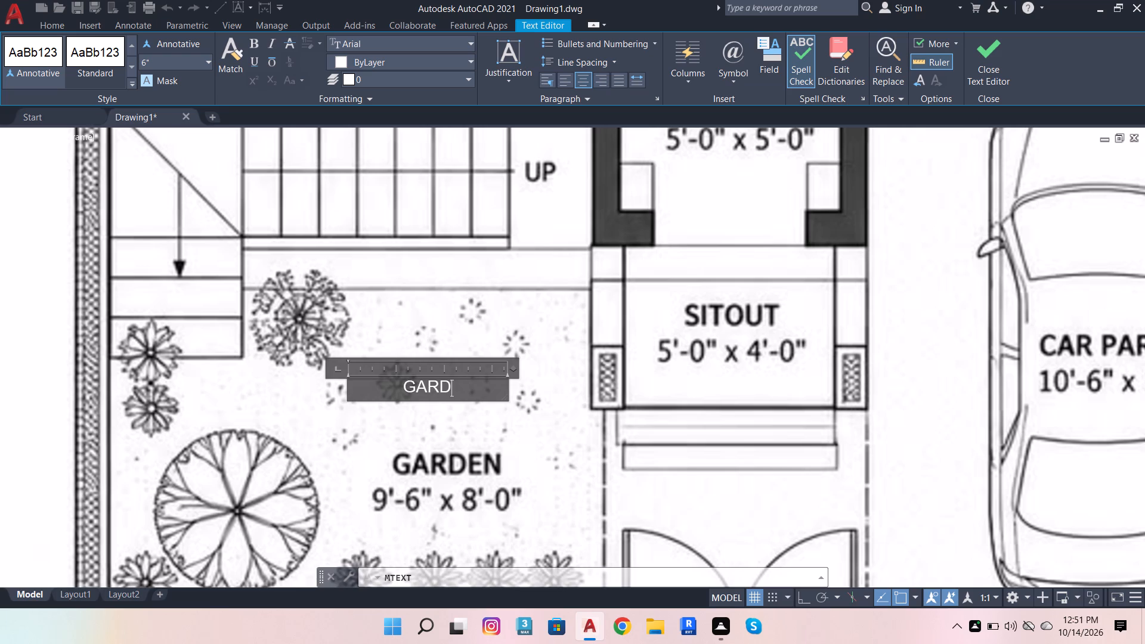
pyautogui.write('EN')
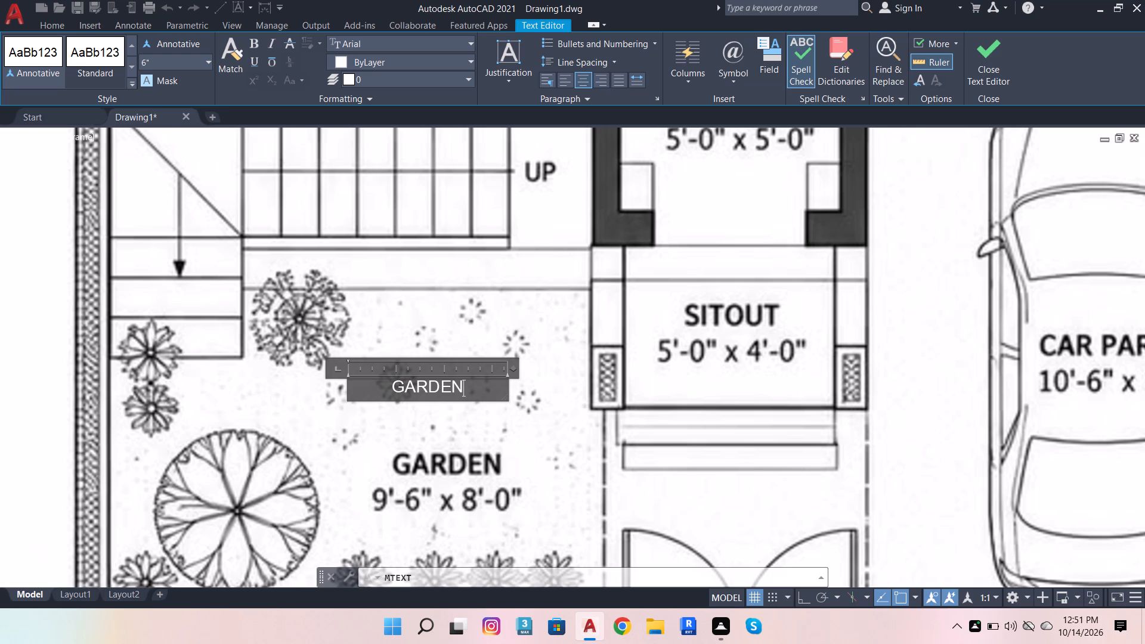
pyautogui.press('Return')
pyautogui.write("9'-")
pyautogui.press('6')
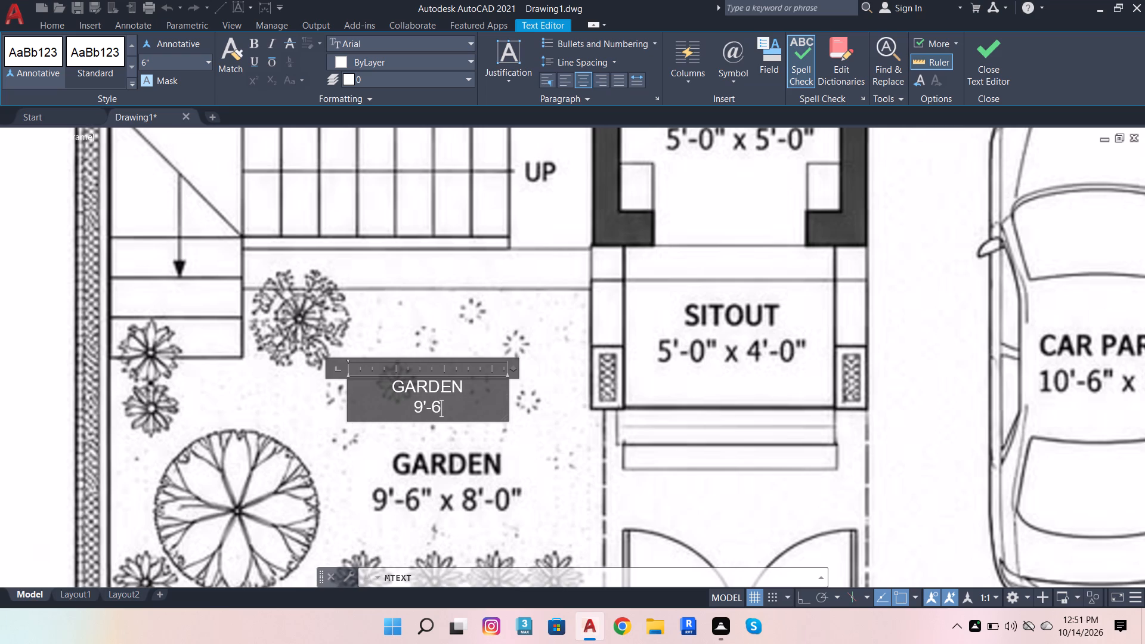
pyautogui.write('"')
pyautogui.press('space')
pyautogui.press('x')
pyautogui.press('space')
pyautogui.press('8')
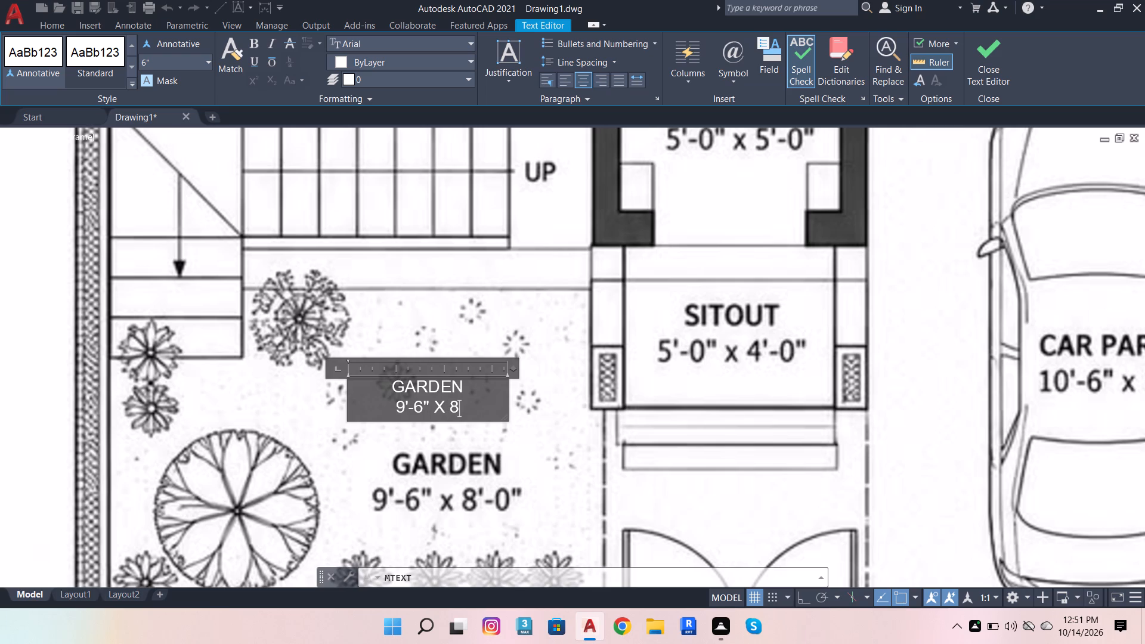
pyautogui.hotkey('shift', '"')
pyautogui.press('BackSpace')
pyautogui.write("'-")
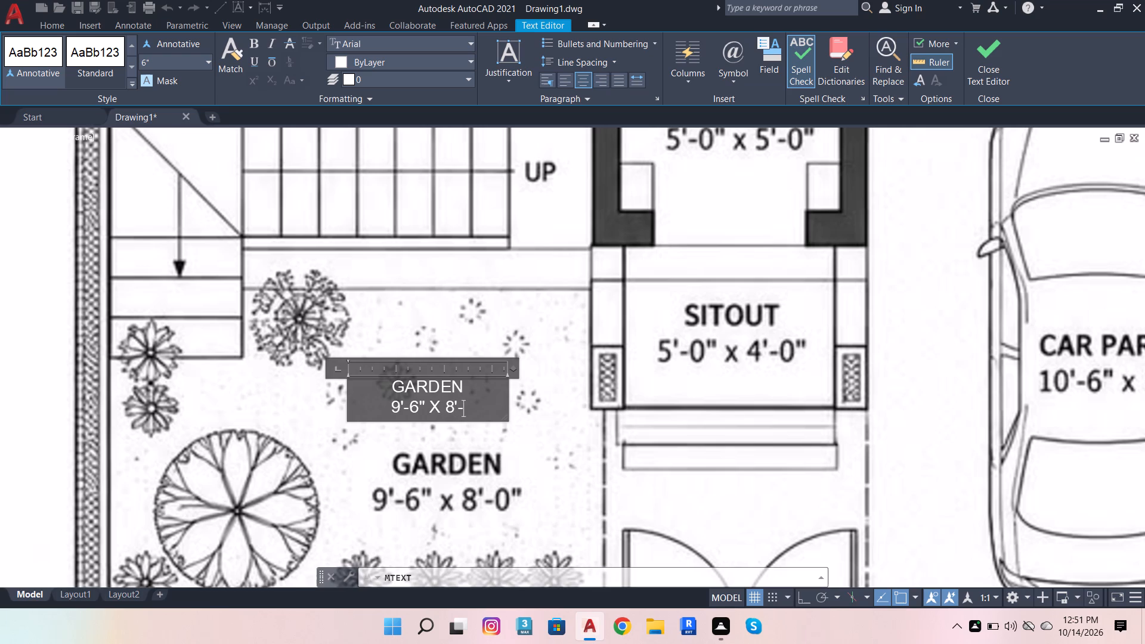
pyautogui.write('0"')
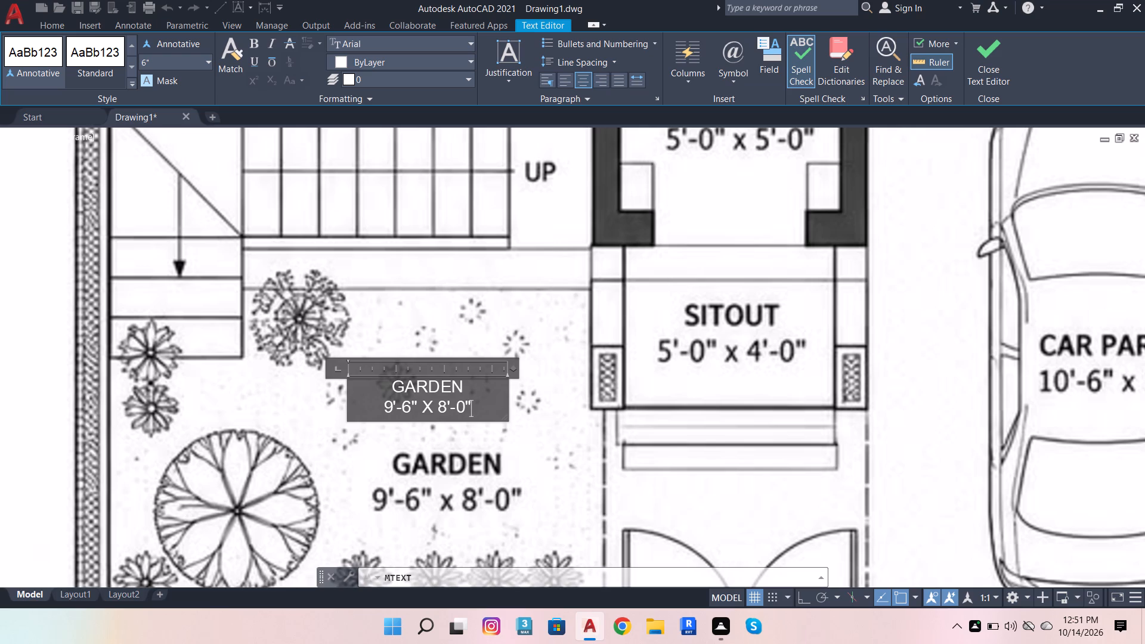
pyautogui.click(510, 438)
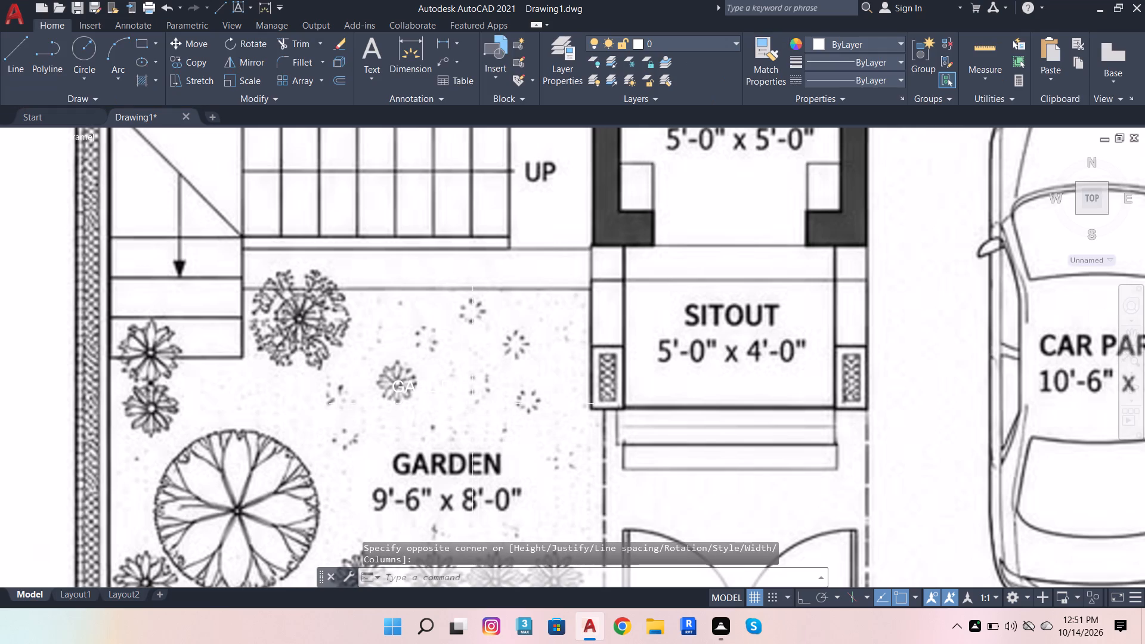
# Add a centred multiline text label above the reference image's foyer label reading FOYER with 5'-0" X 5'-0" on the second line.
pyautogui.scroll(-1, 423, 370)
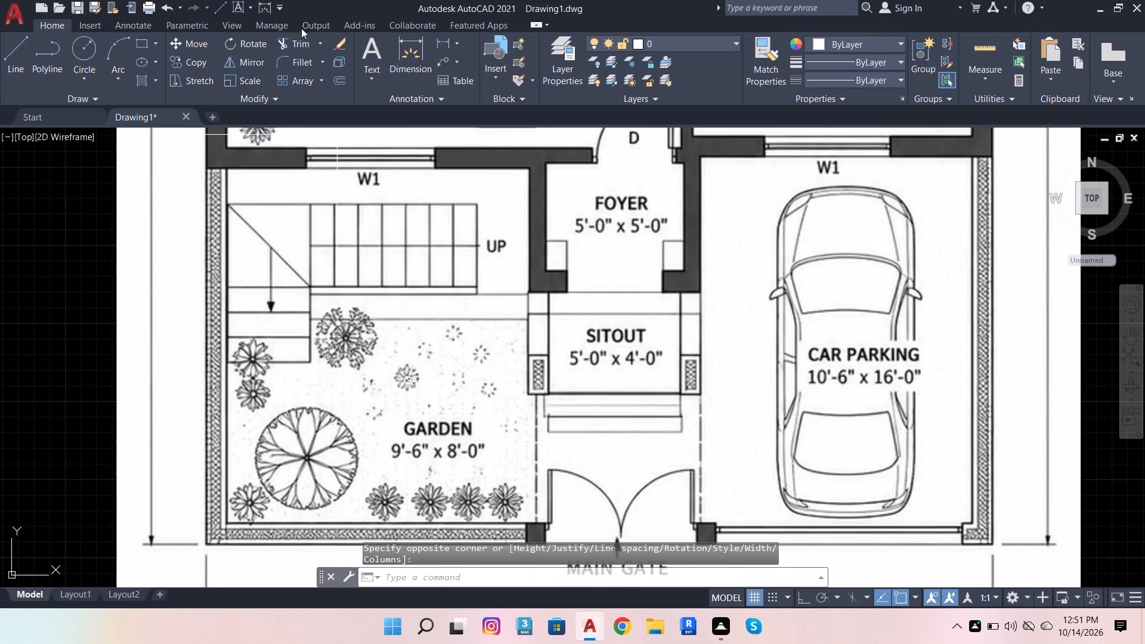
pyautogui.click(373, 47)
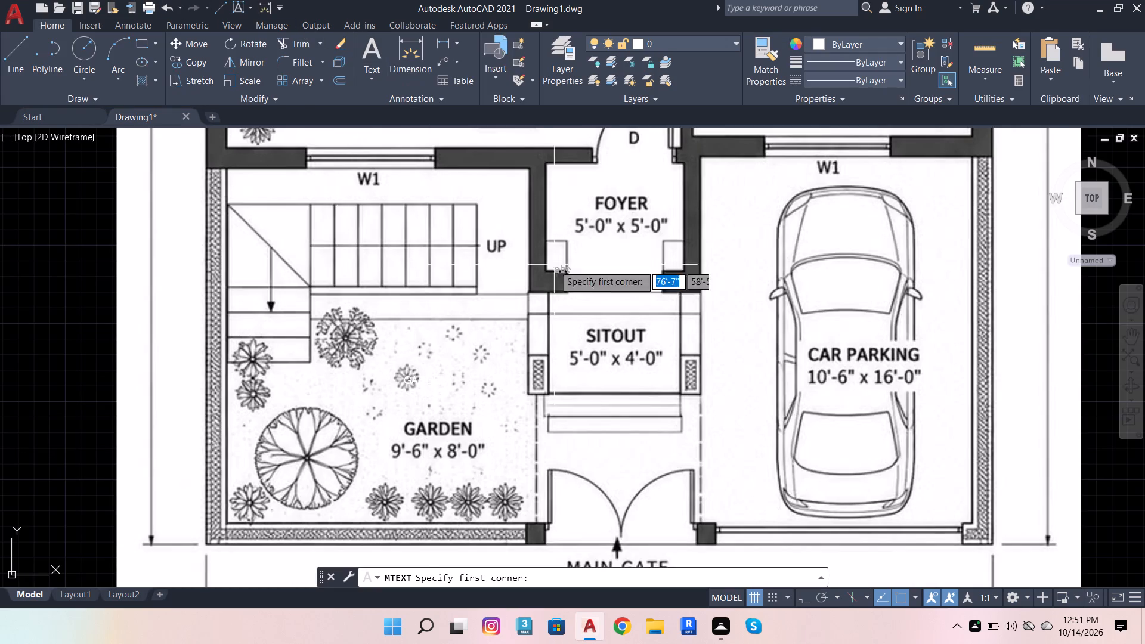
pyautogui.scroll(-2, 588, 327)
pyautogui.scroll(3, 619, 263)
pyautogui.scroll(2, 530, 275)
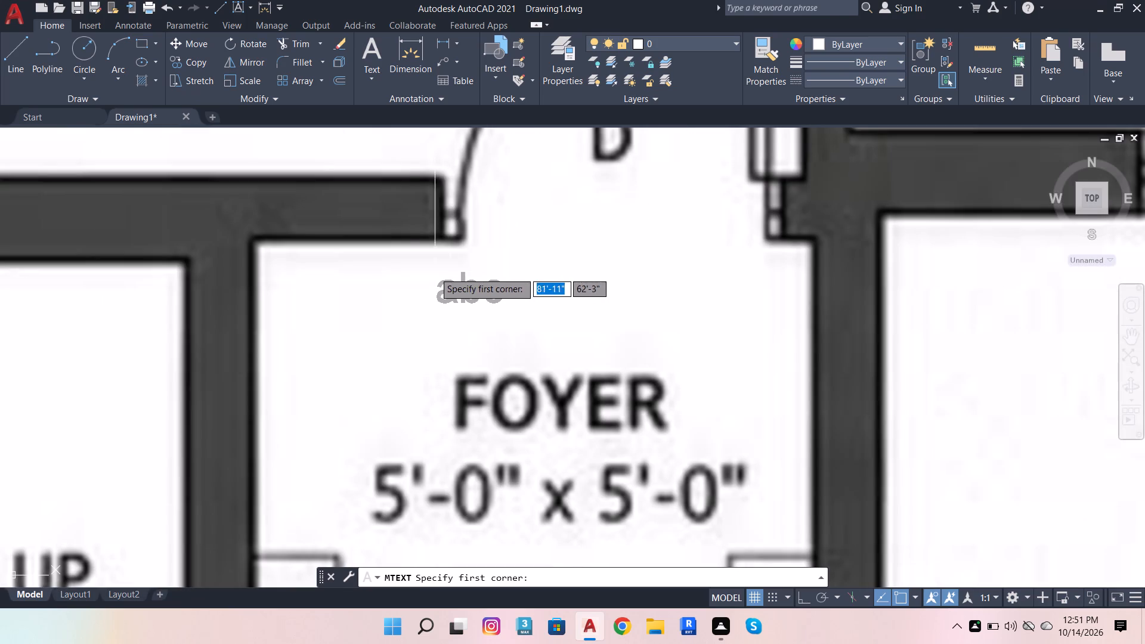
pyautogui.click(367, 190)
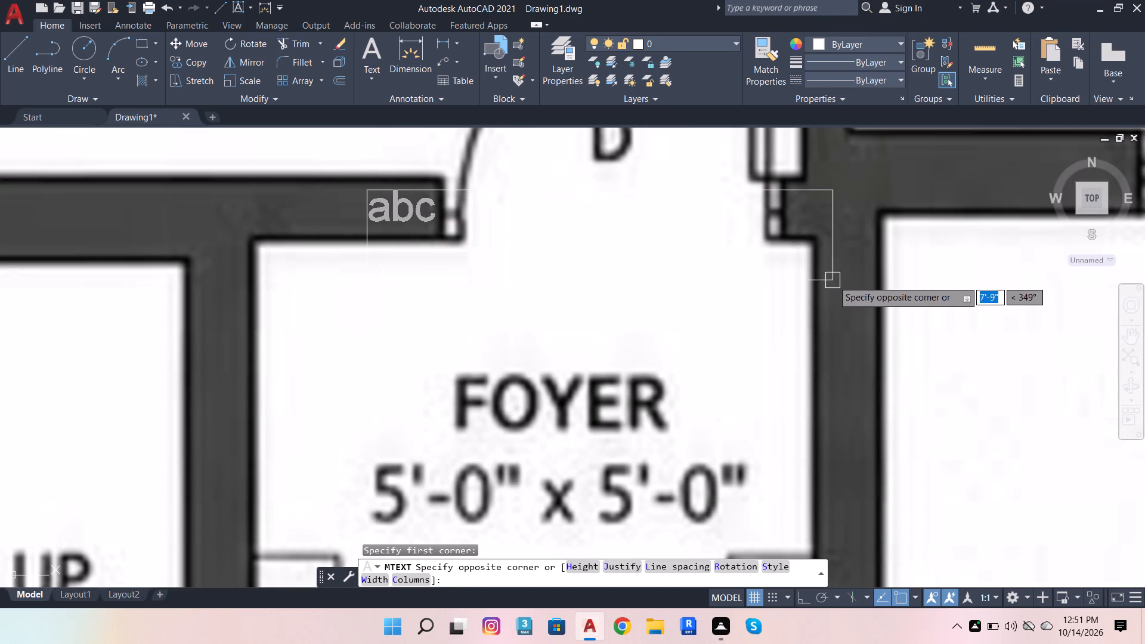
pyautogui.click(833, 281)
pyautogui.click(583, 79)
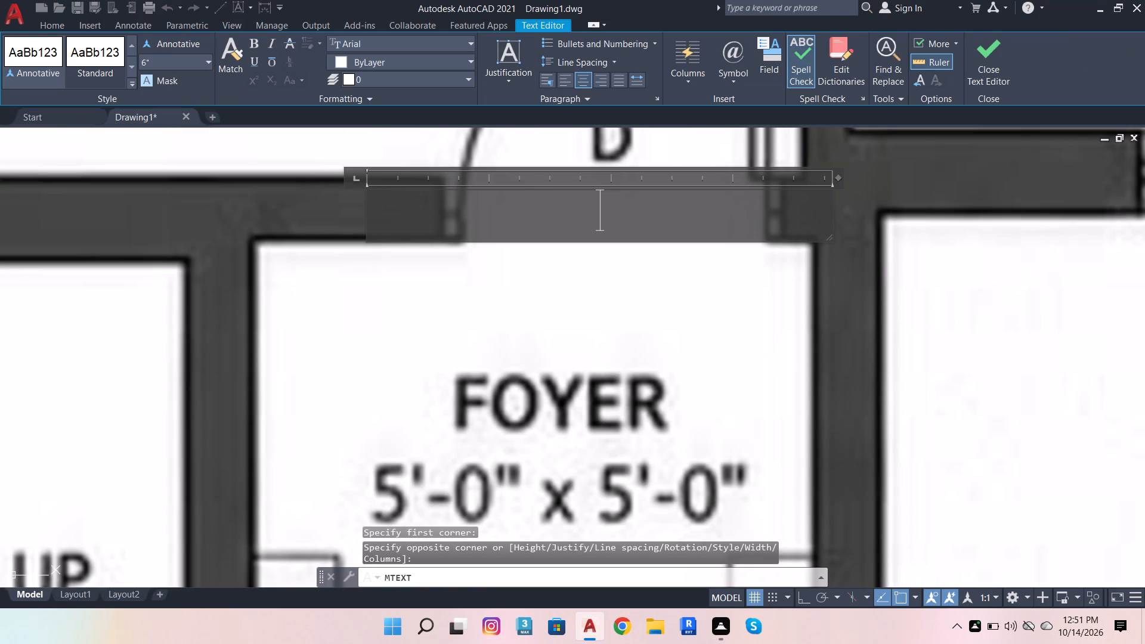
pyautogui.write('FO')
pyautogui.press('t')
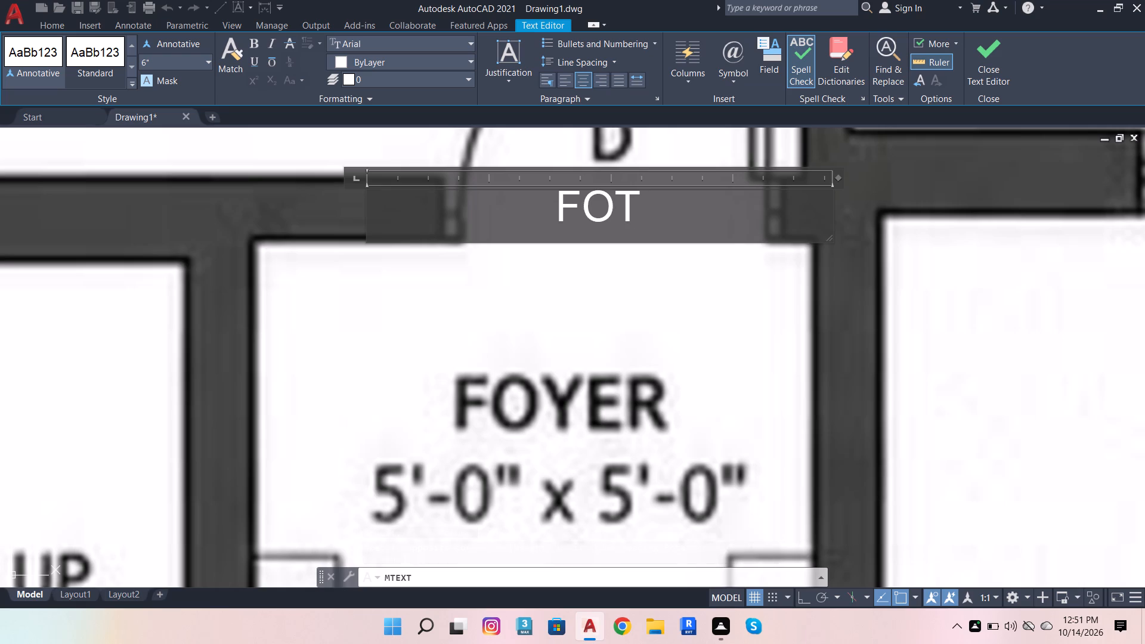
pyautogui.press('BackSpace')
pyautogui.press('y')
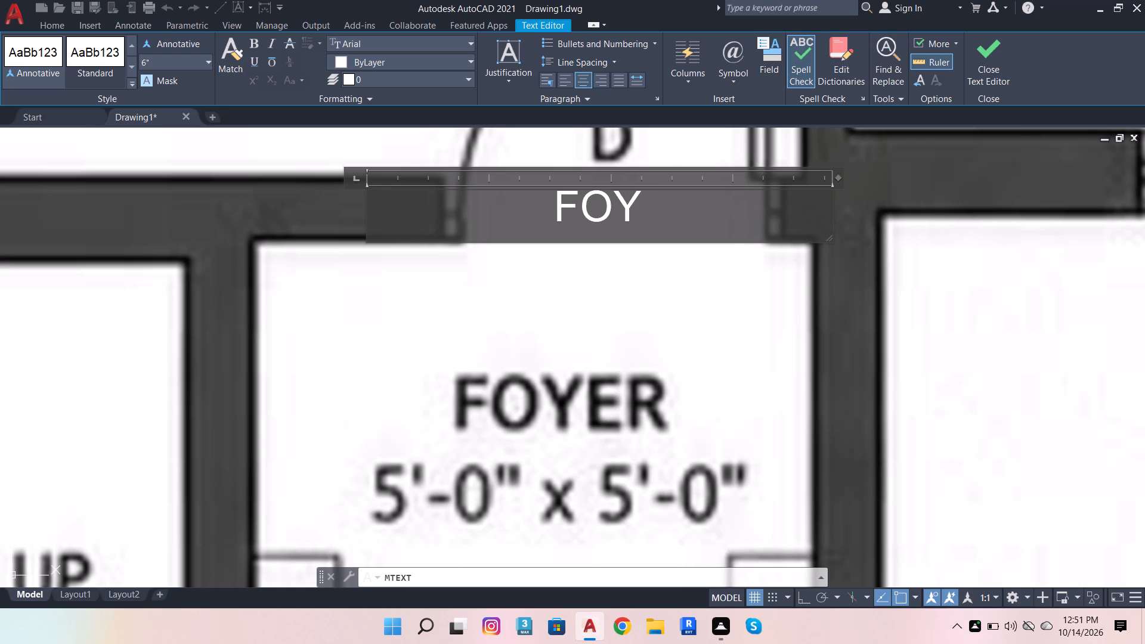
pyautogui.press('e')
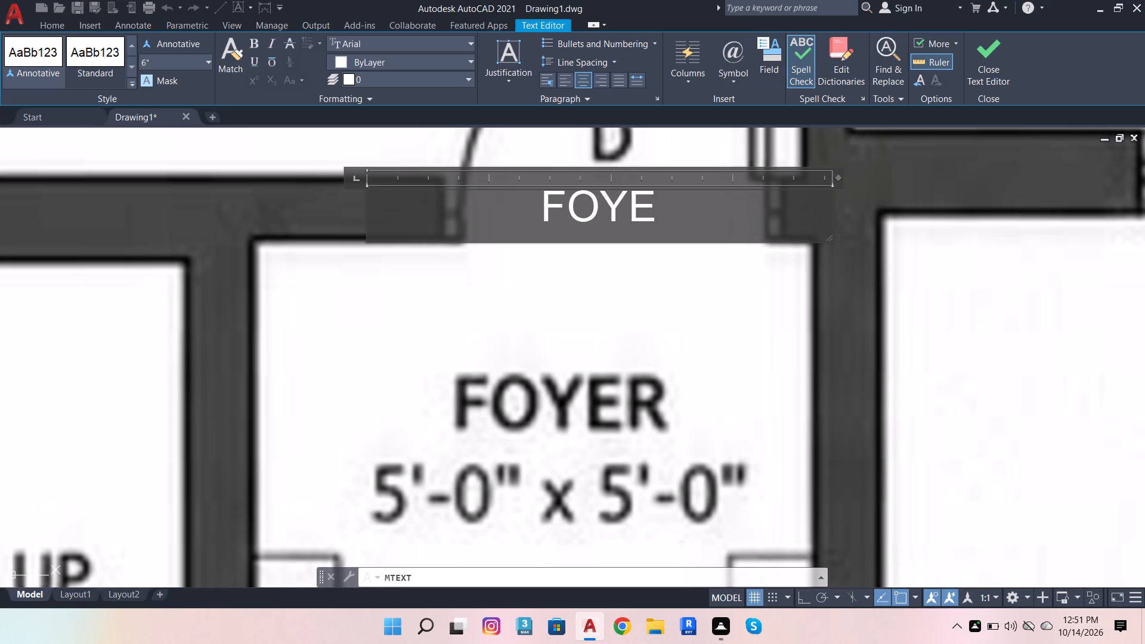
pyautogui.press('r')
pyautogui.press('Return')
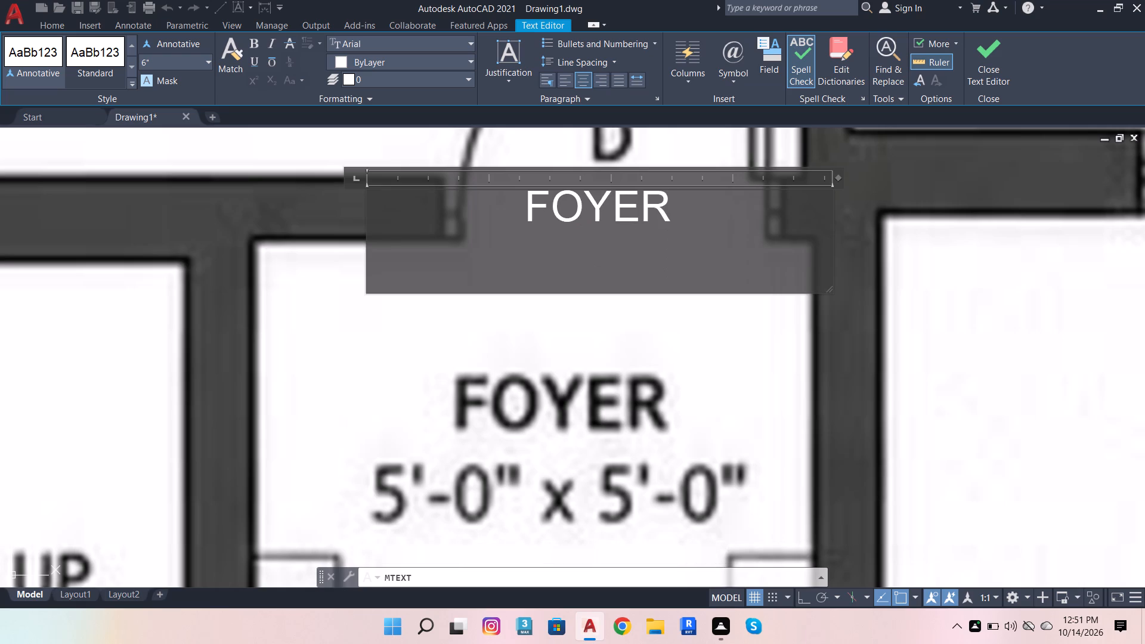
pyautogui.write("5'")
pyautogui.press('-')
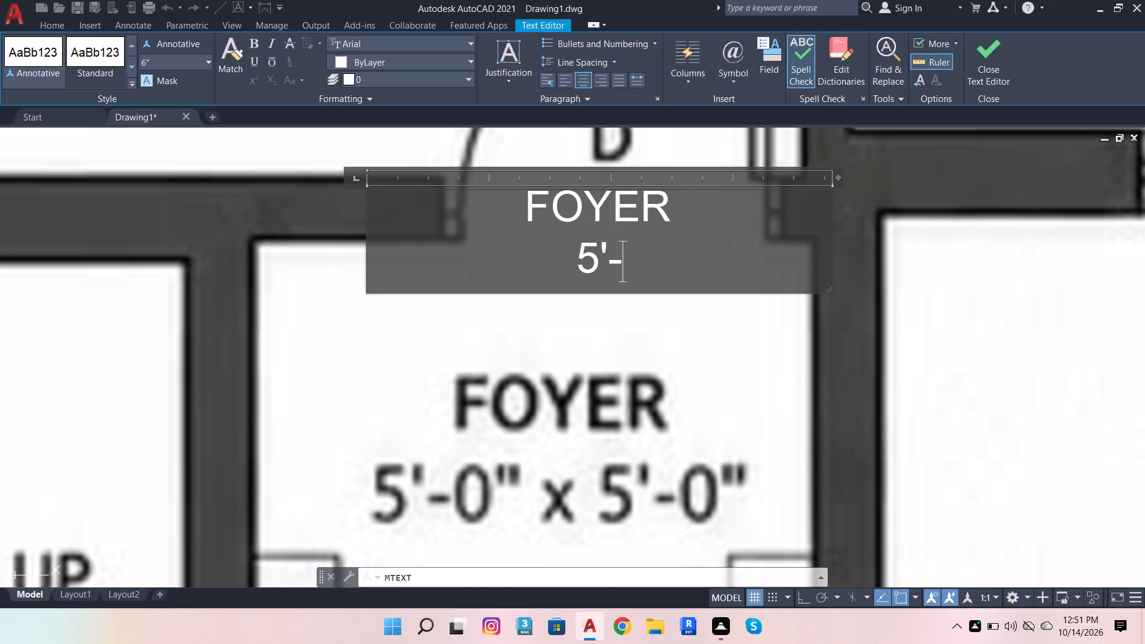
pyautogui.press('0')
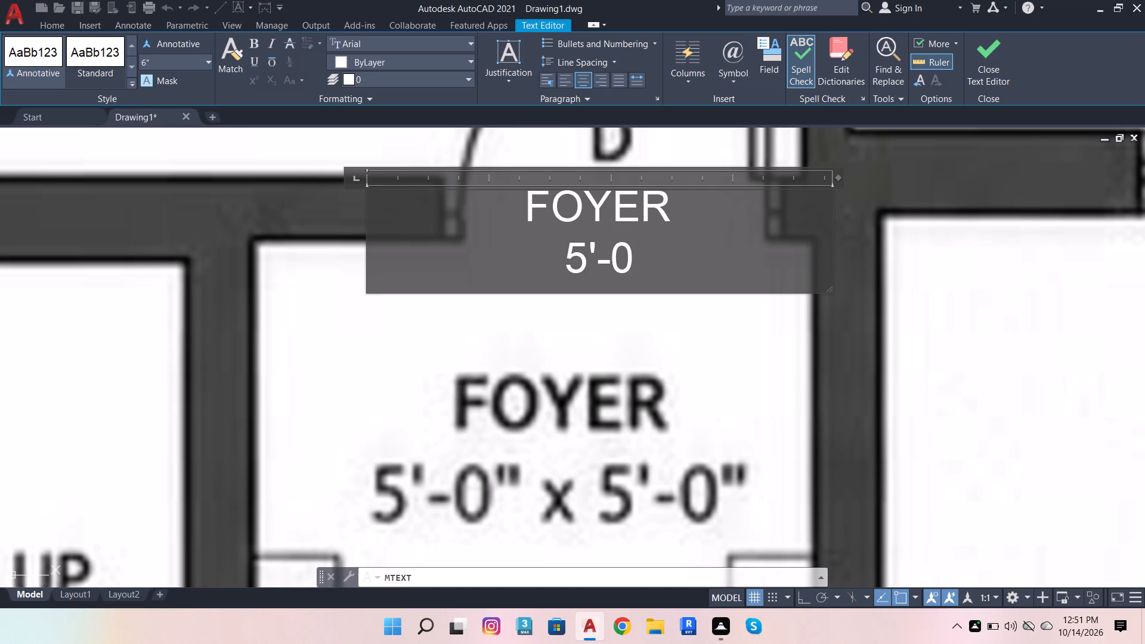
pyautogui.hotkey('shift', '"')
pyautogui.press('space')
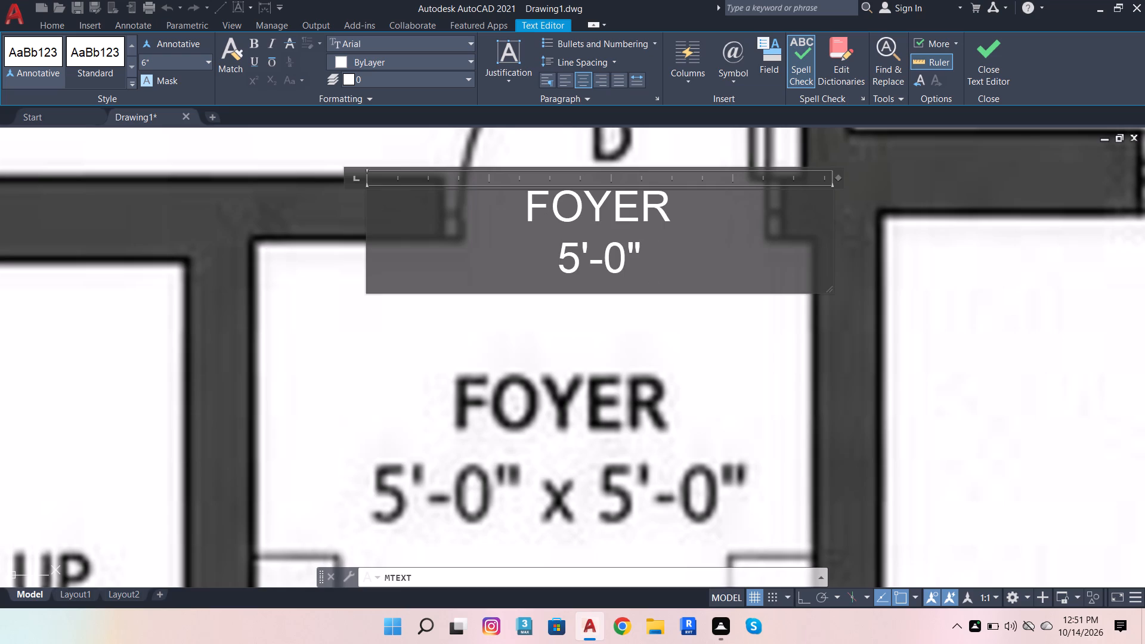
pyautogui.press('x')
pyautogui.press('space')
pyautogui.write("5'")
pyautogui.write('-0"')
pyautogui.click(590, 296)
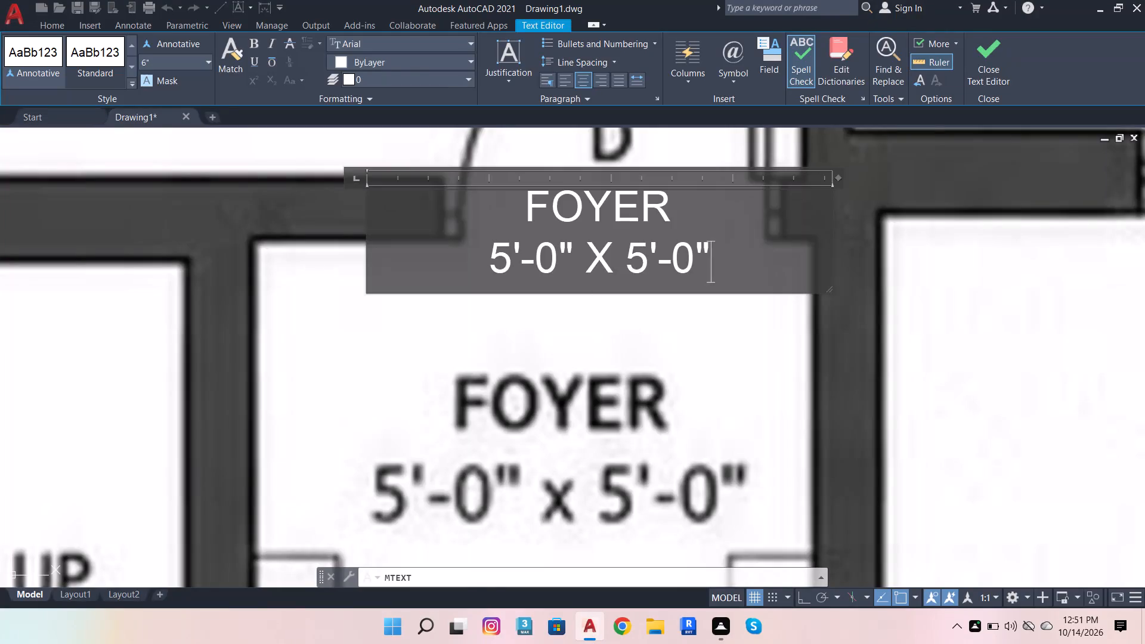
# Add a centred multiline text label above the reference image's sitout label reading SITOUT with 5'-0" X 4'-0" on the second line.
pyautogui.scroll(-3, 588, 271)
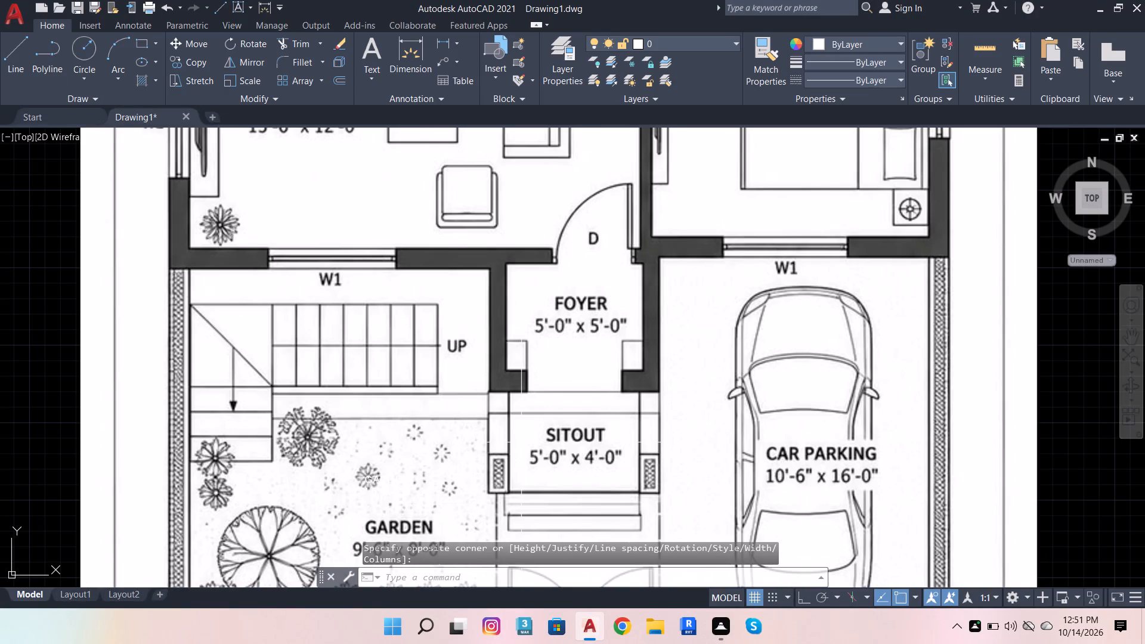
pyautogui.scroll(2, 522, 444)
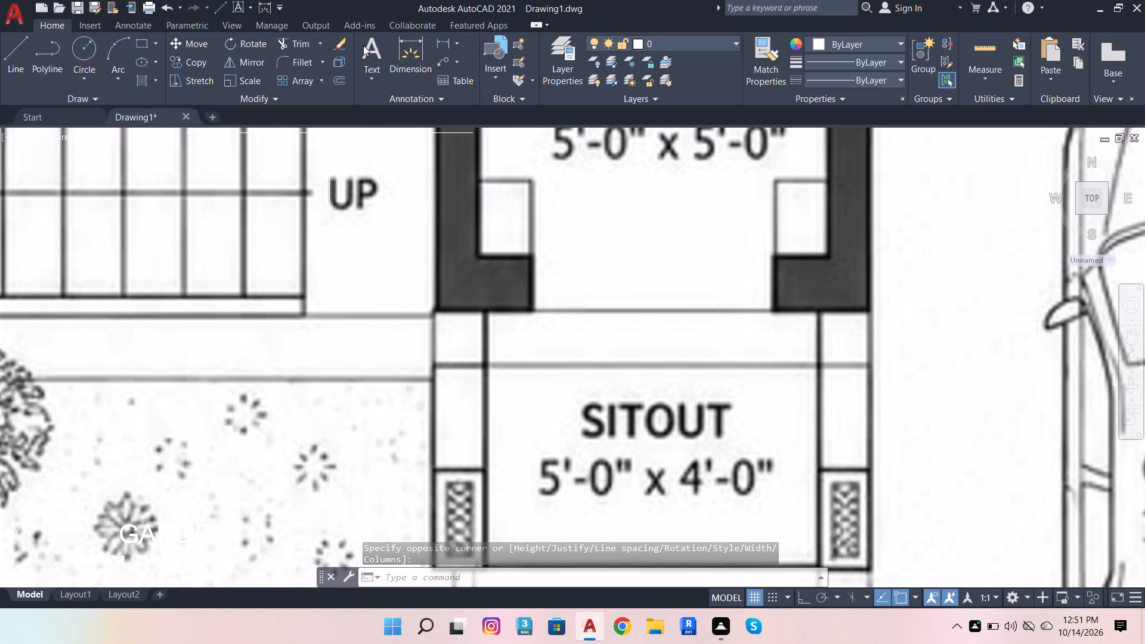
pyautogui.click(369, 44)
pyautogui.click(565, 298)
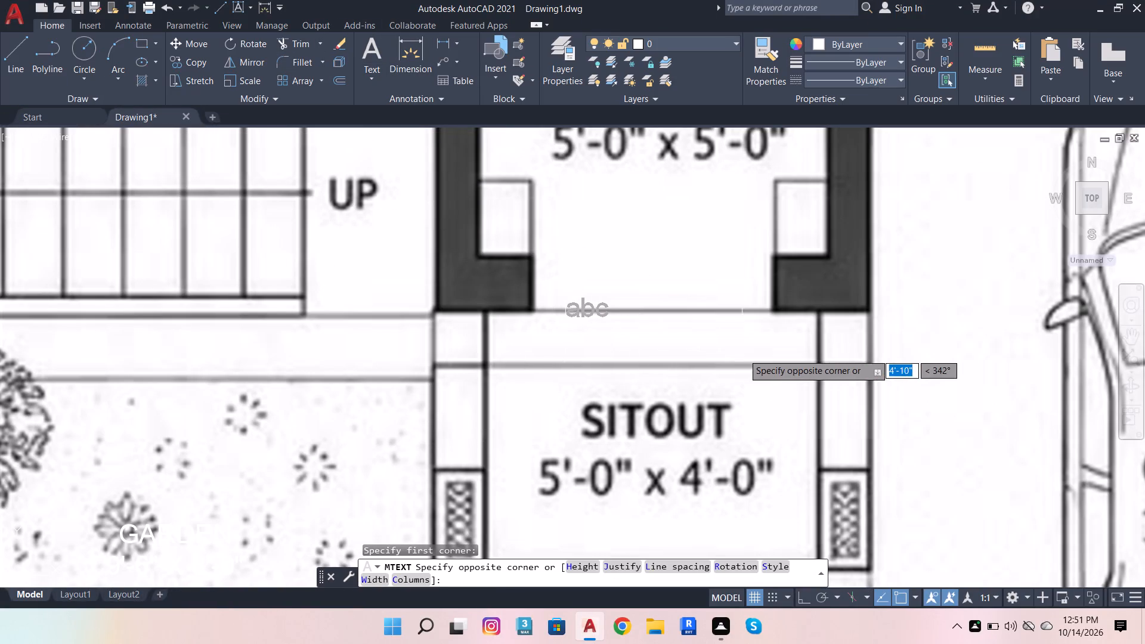
pyautogui.click(794, 351)
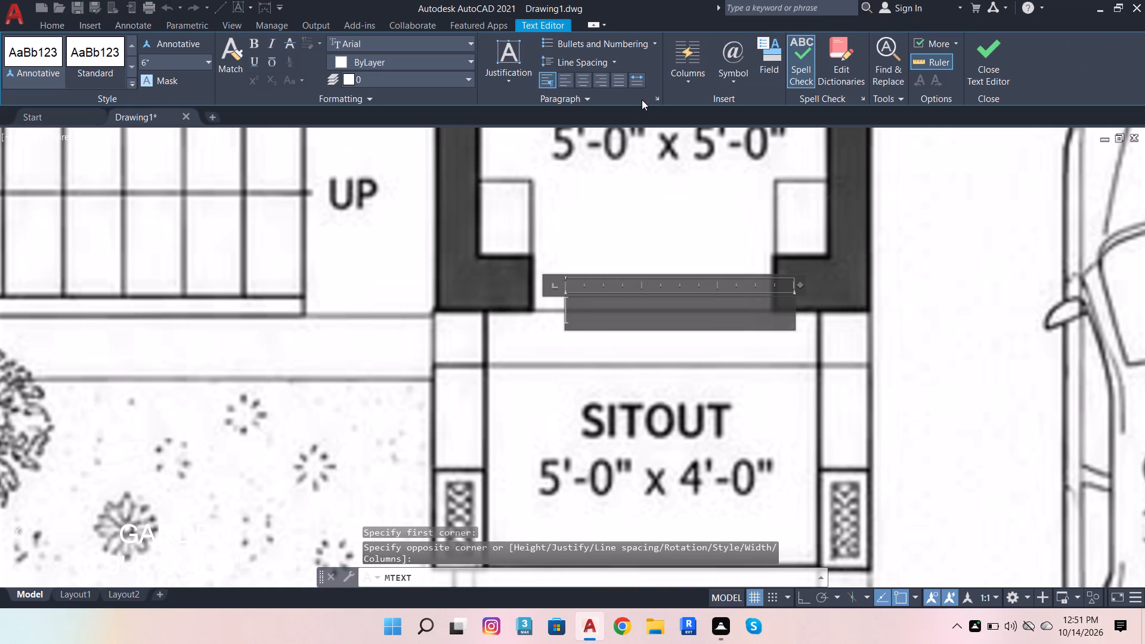
pyautogui.click(584, 78)
pyautogui.scroll(2, 721, 302)
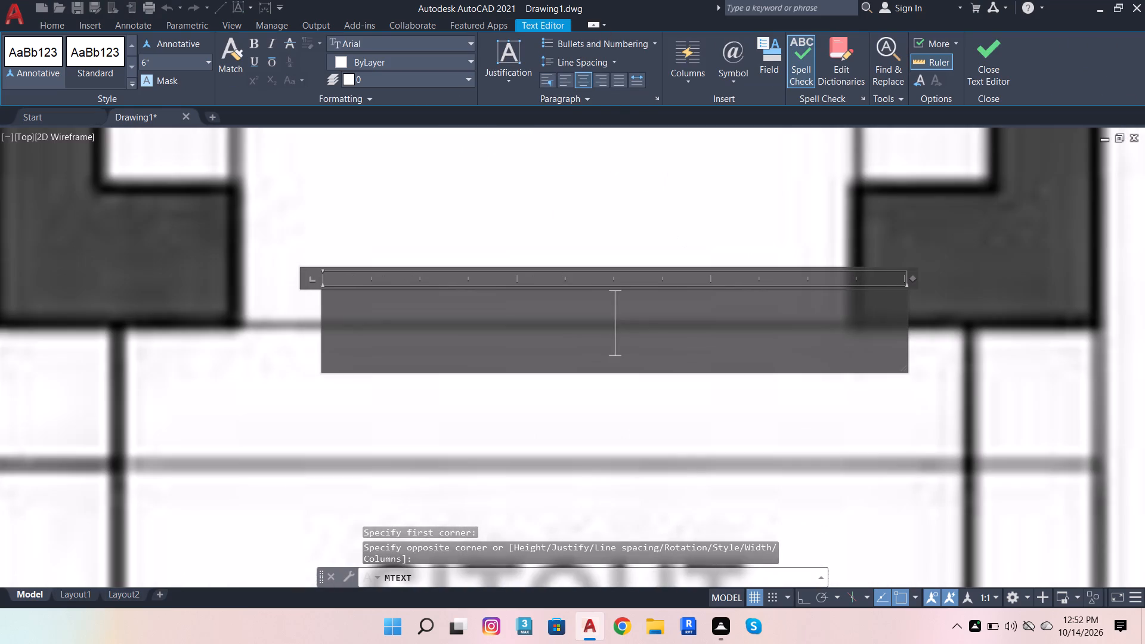
pyautogui.click(697, 324)
pyautogui.scroll(-2, 680, 261)
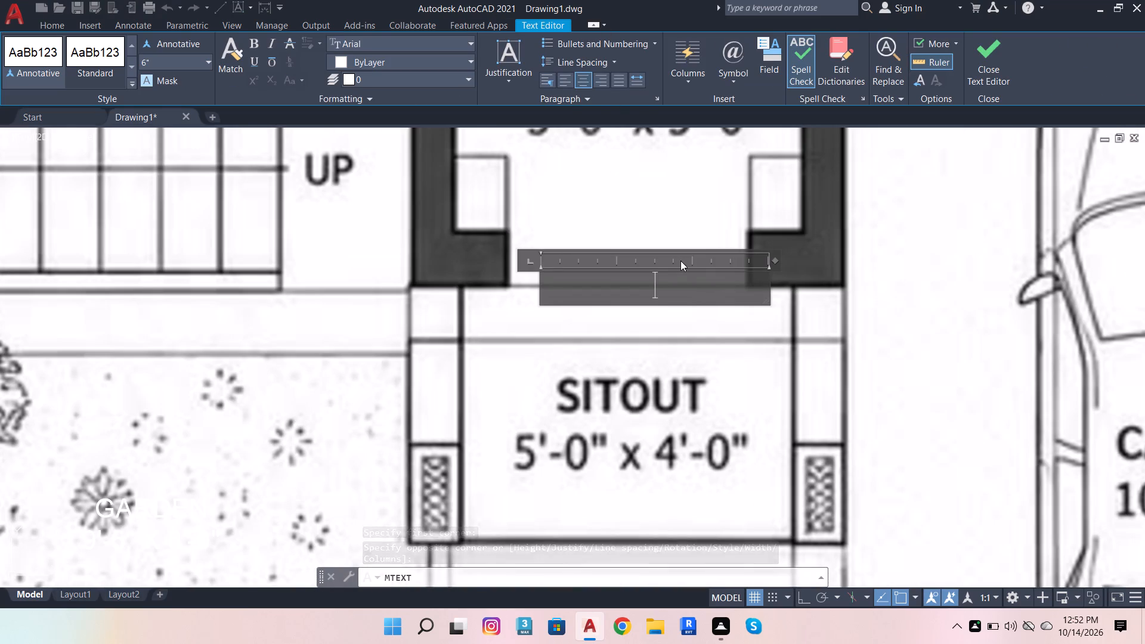
pyautogui.write('SIT')
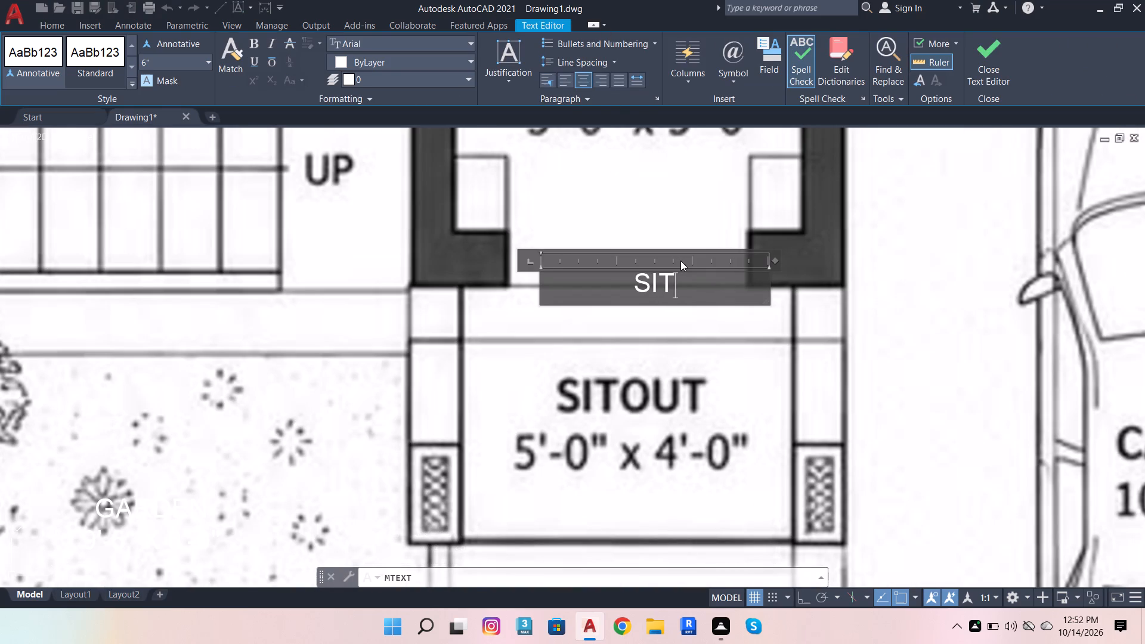
pyautogui.write('OUT')
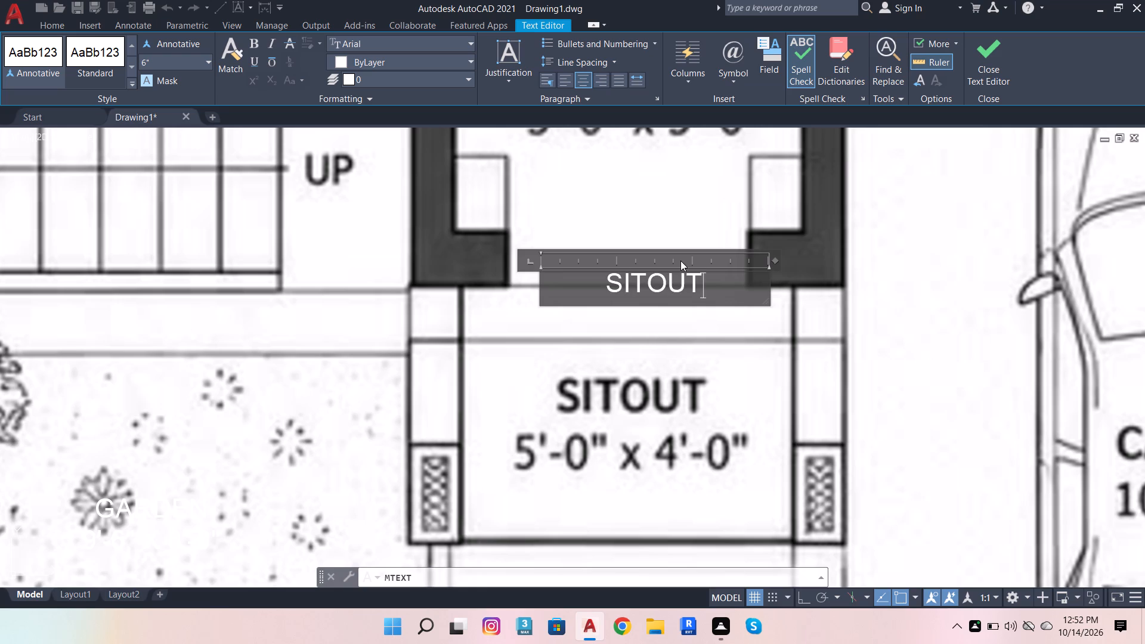
pyautogui.press('Return')
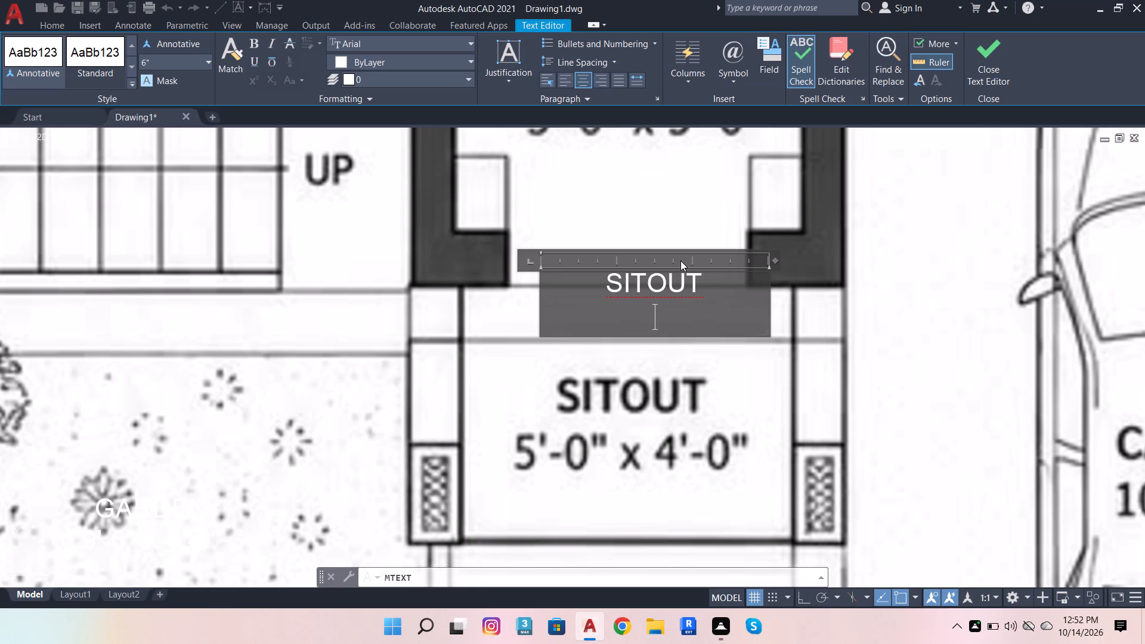
pyautogui.write("5'-")
pyautogui.press('0')
pyautogui.write('"')
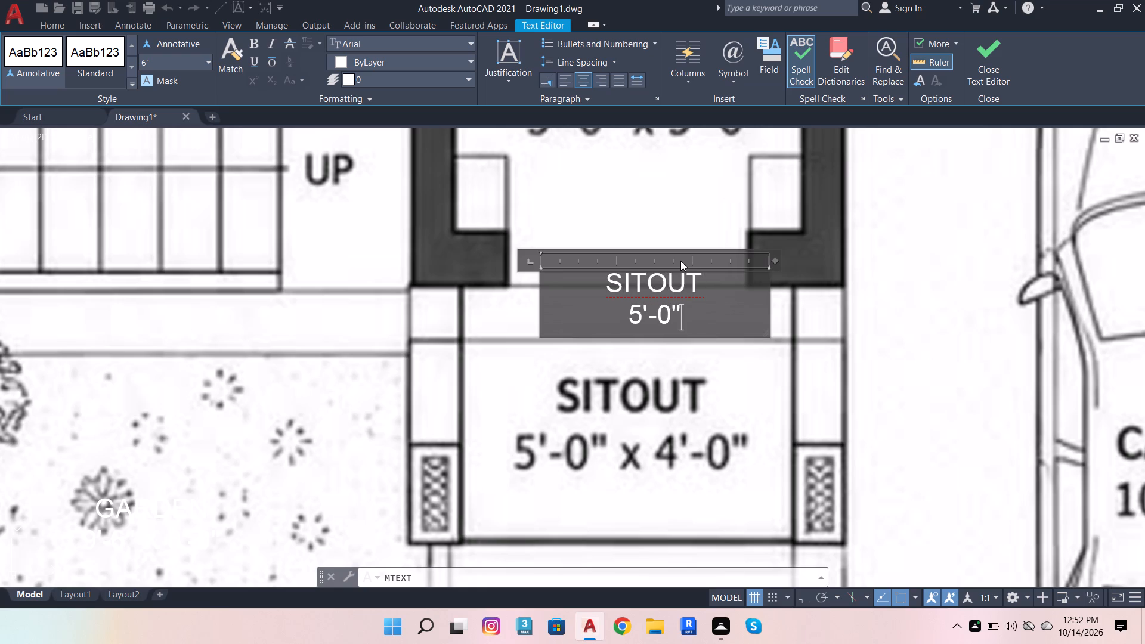
pyautogui.press('space')
pyautogui.press('x')
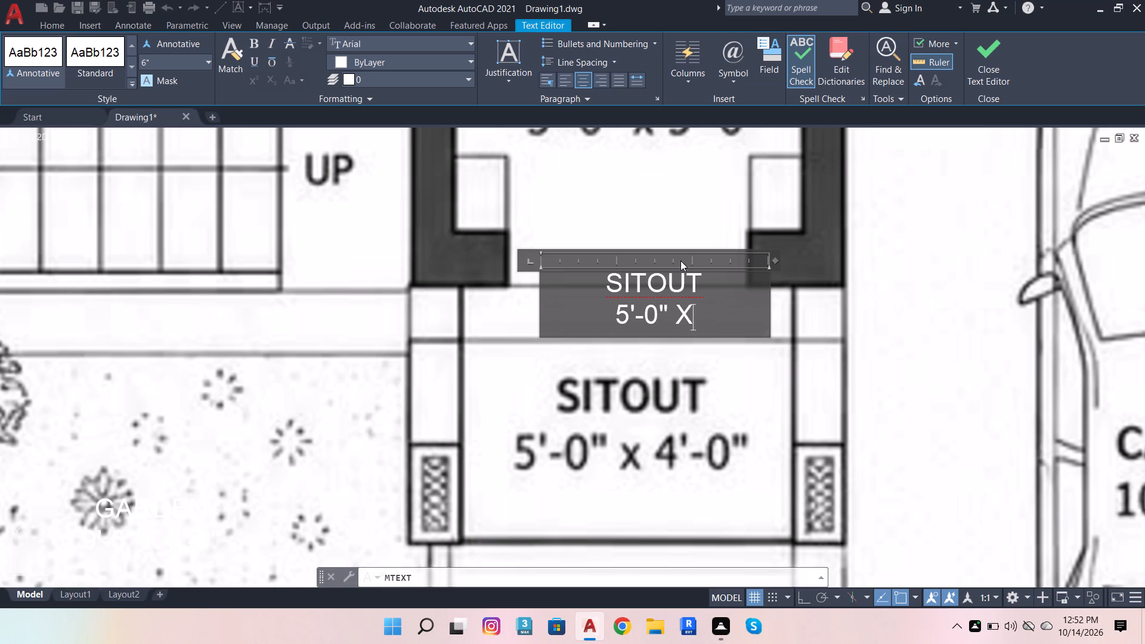
pyautogui.press('space')
pyautogui.write("4'")
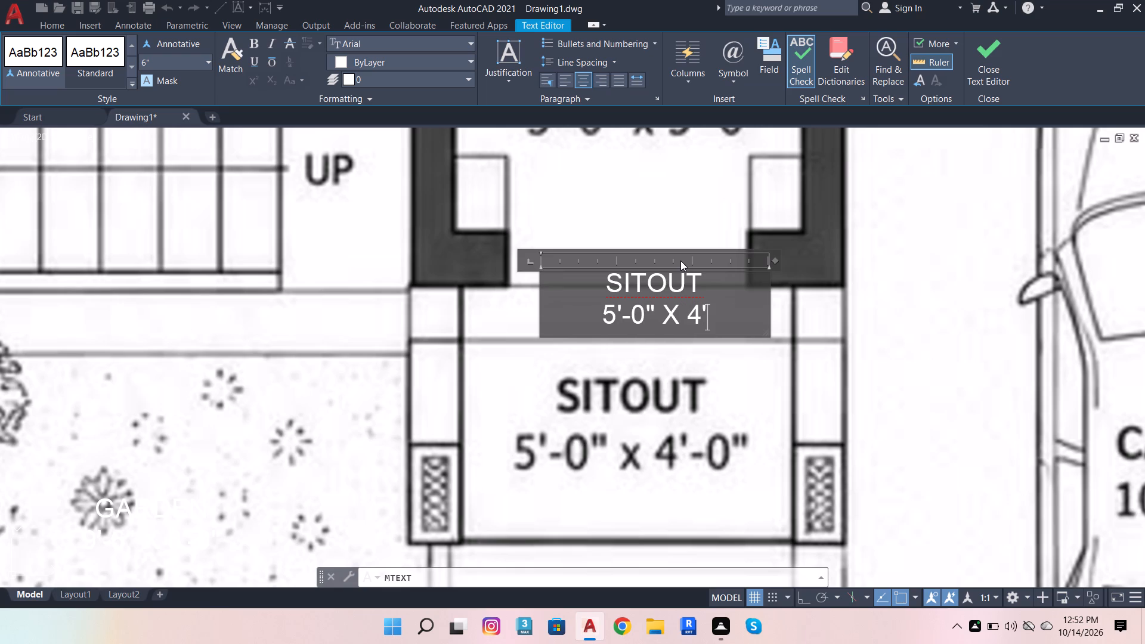
pyautogui.press('-')
pyautogui.press('0')
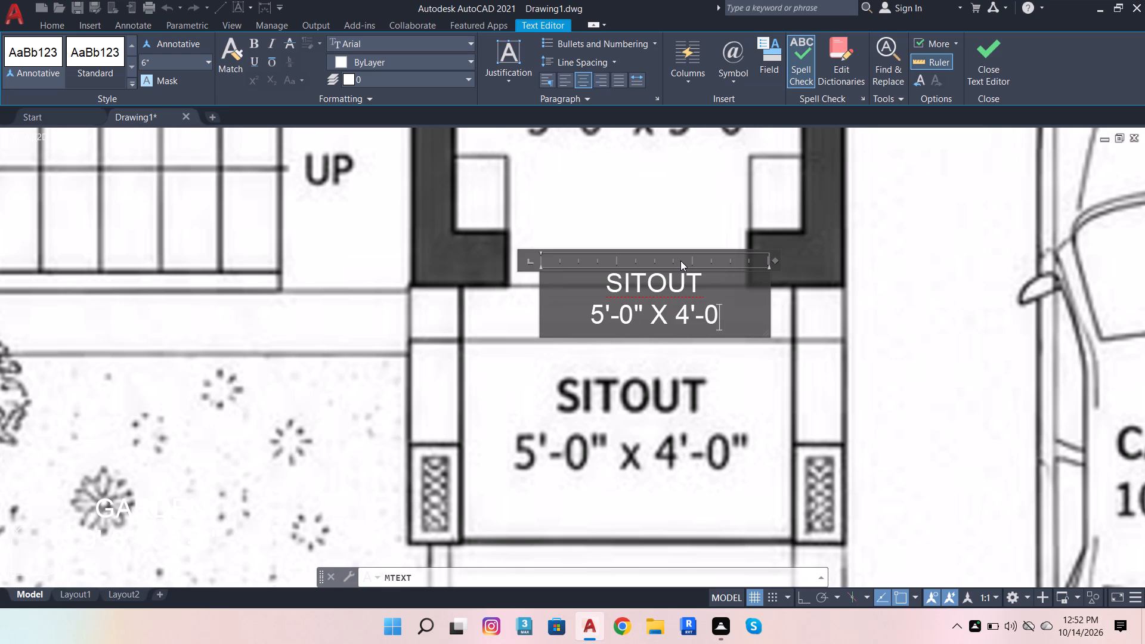
pyautogui.hotkey('shift', '"')
pyautogui.click(720, 345)
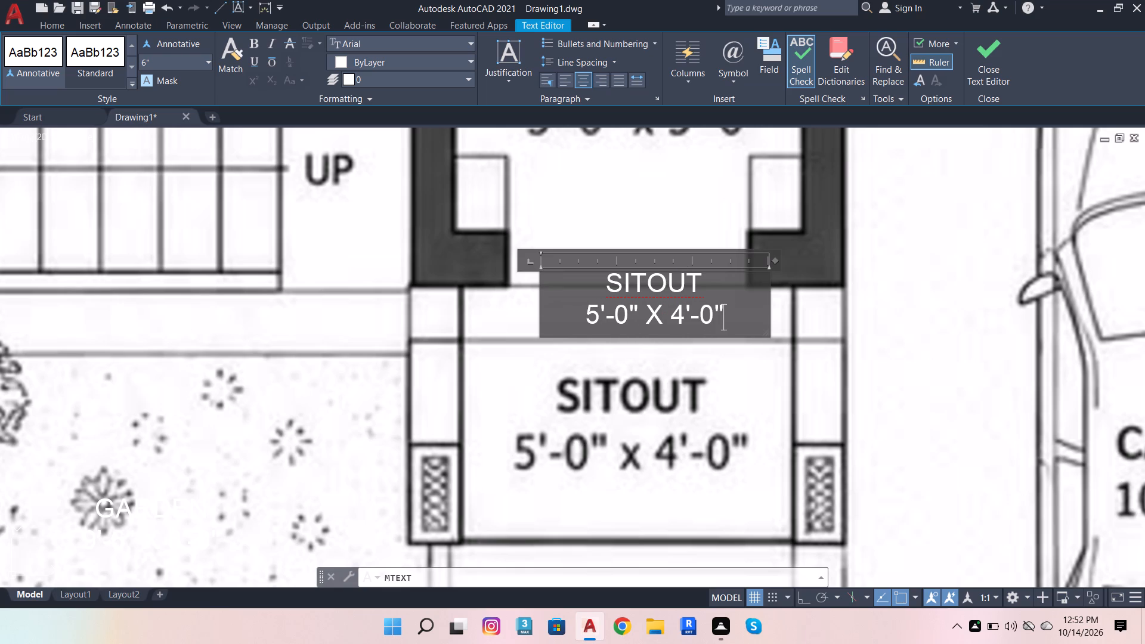
# Add a centred multiline text label above the reference image's car parking label reading CAR PARKING with 10'-6" X 16'-0" on the second line.
pyautogui.scroll(-5, 687, 324)
pyautogui.scroll(2, 779, 348)
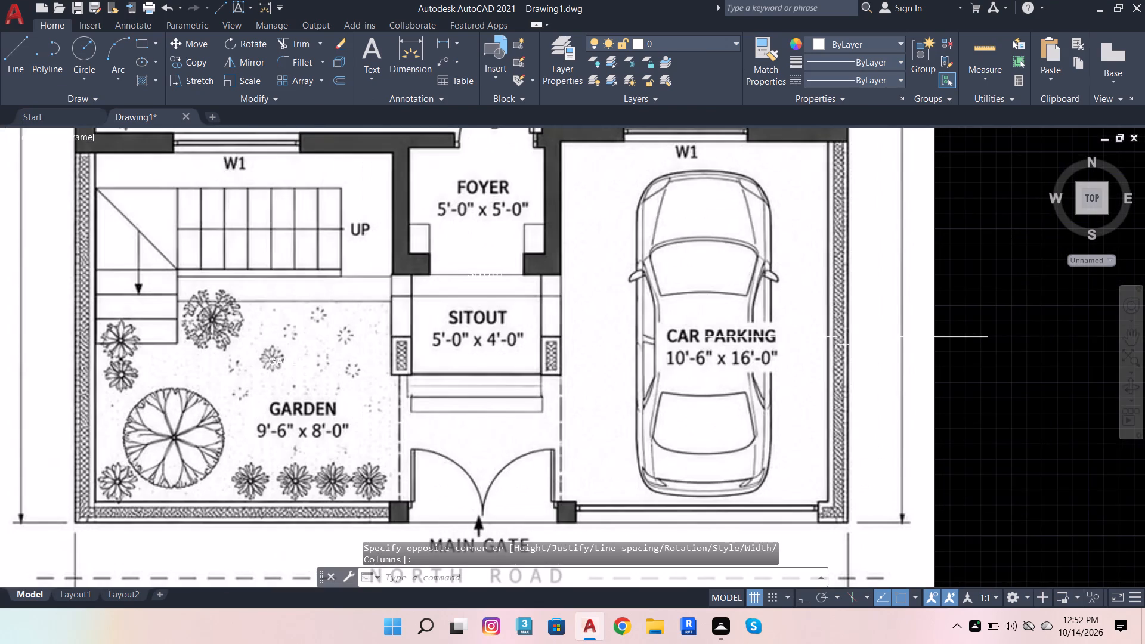
pyautogui.click(383, 46)
pyautogui.click(621, 277)
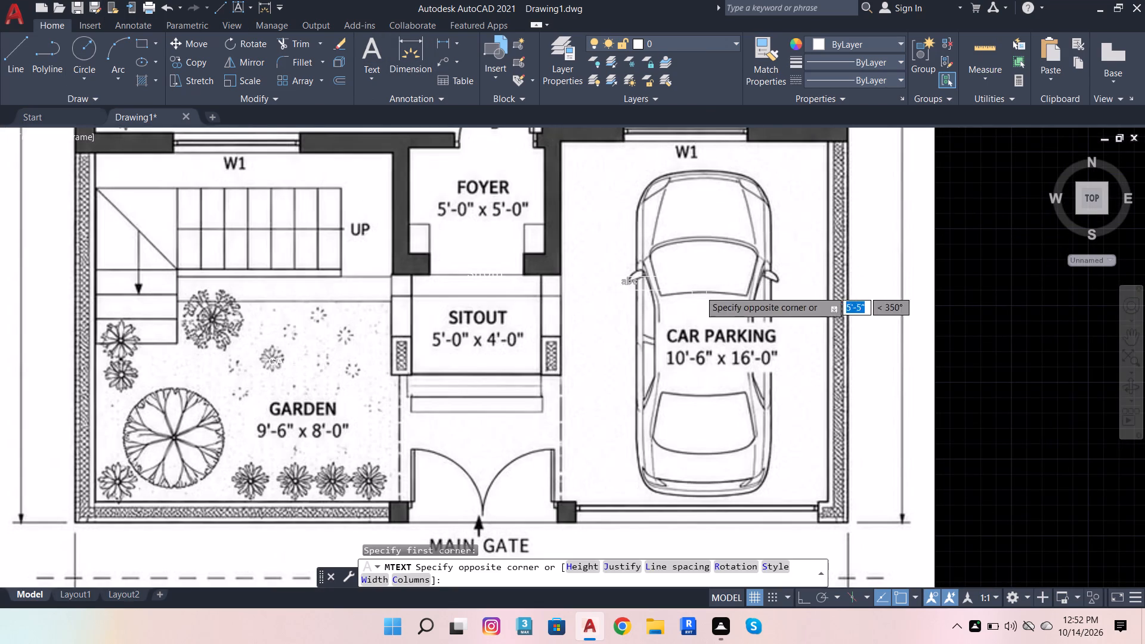
pyautogui.click(812, 299)
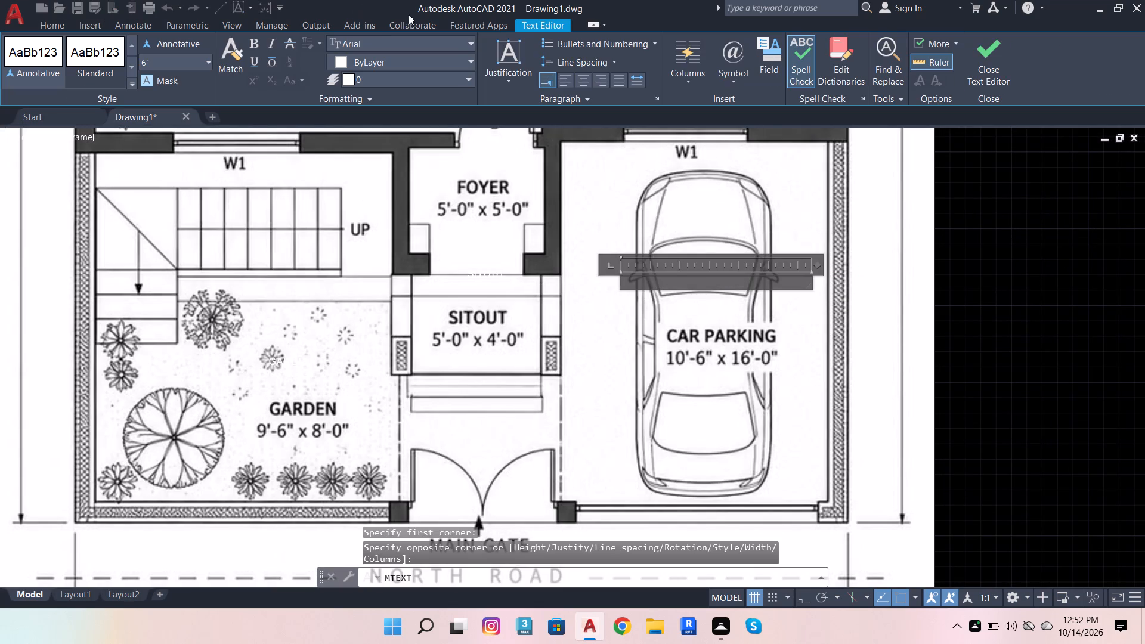
pyautogui.click(576, 78)
pyautogui.scroll(1, 760, 312)
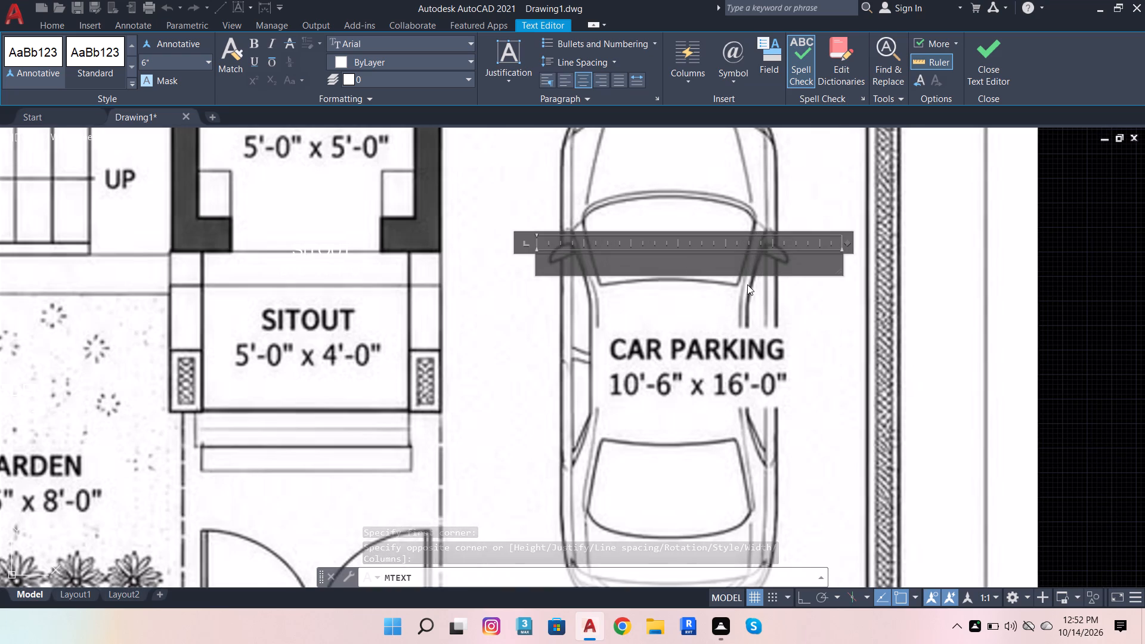
pyautogui.write('CAR')
pyautogui.press('space')
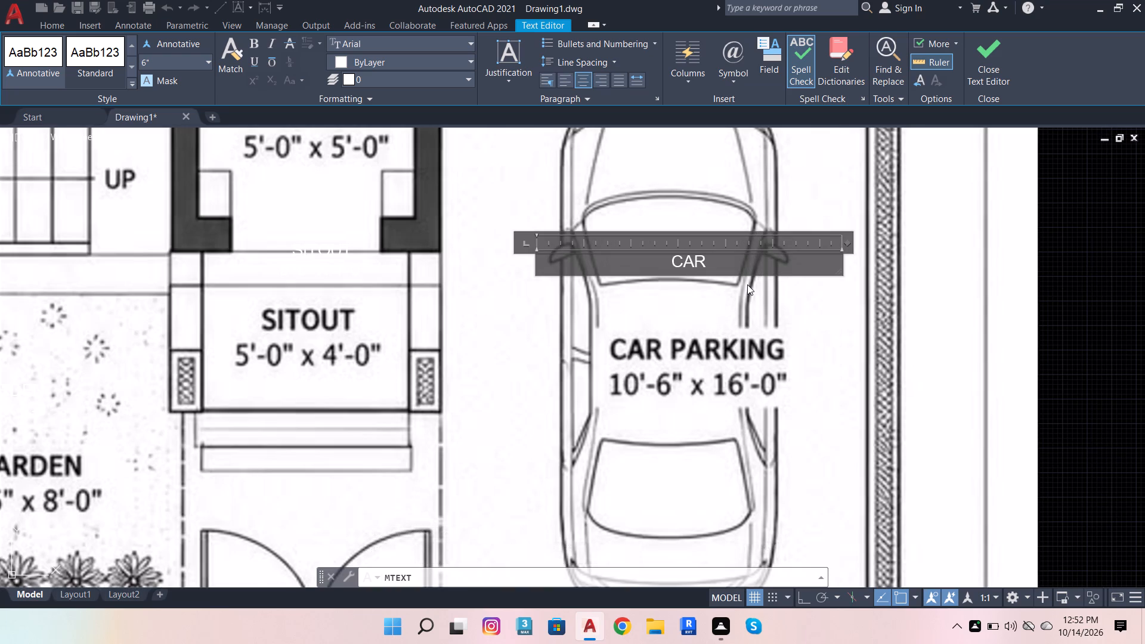
pyautogui.write('PARKING')
pyautogui.press('Return')
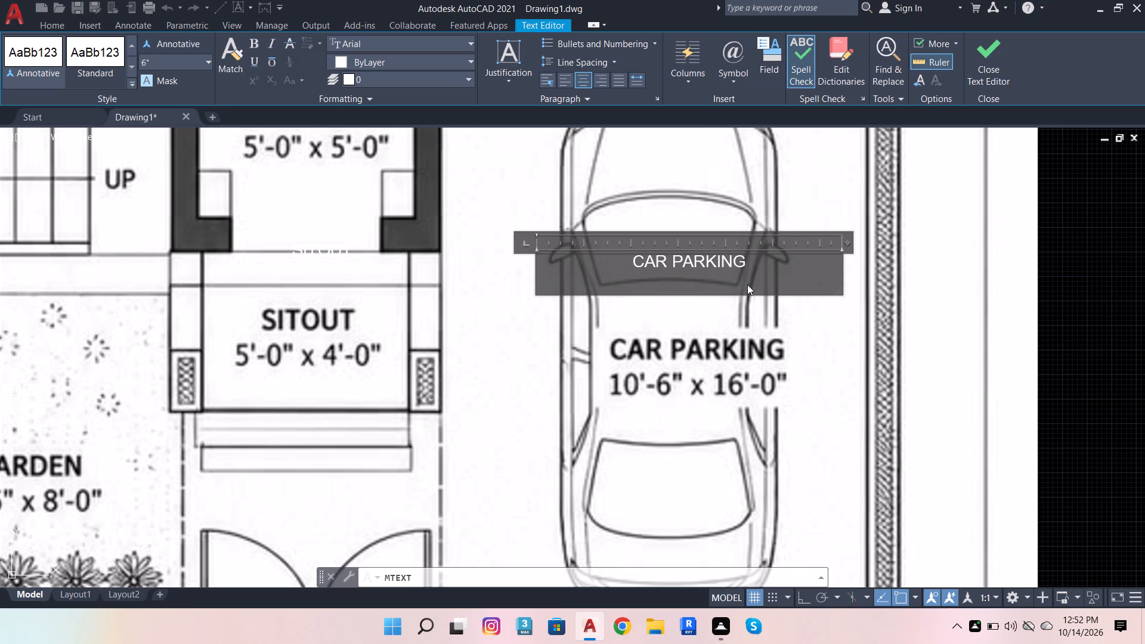
pyautogui.write("10'-")
pyautogui.press('6')
pyautogui.write('" X')
pyautogui.press('space')
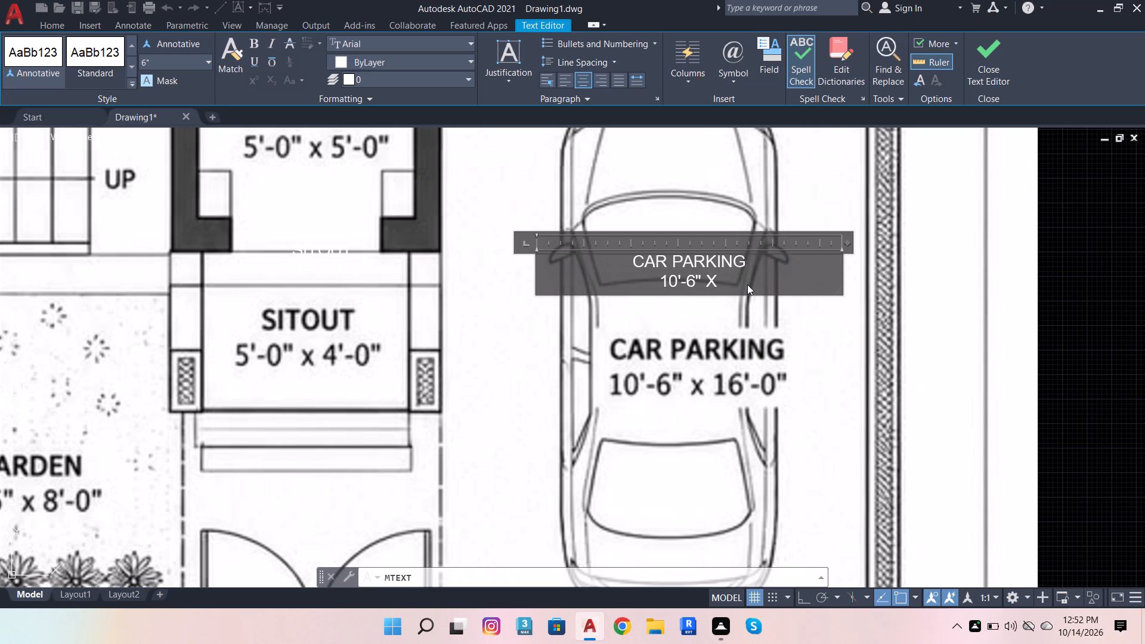
pyautogui.write("16'")
pyautogui.write('-0')
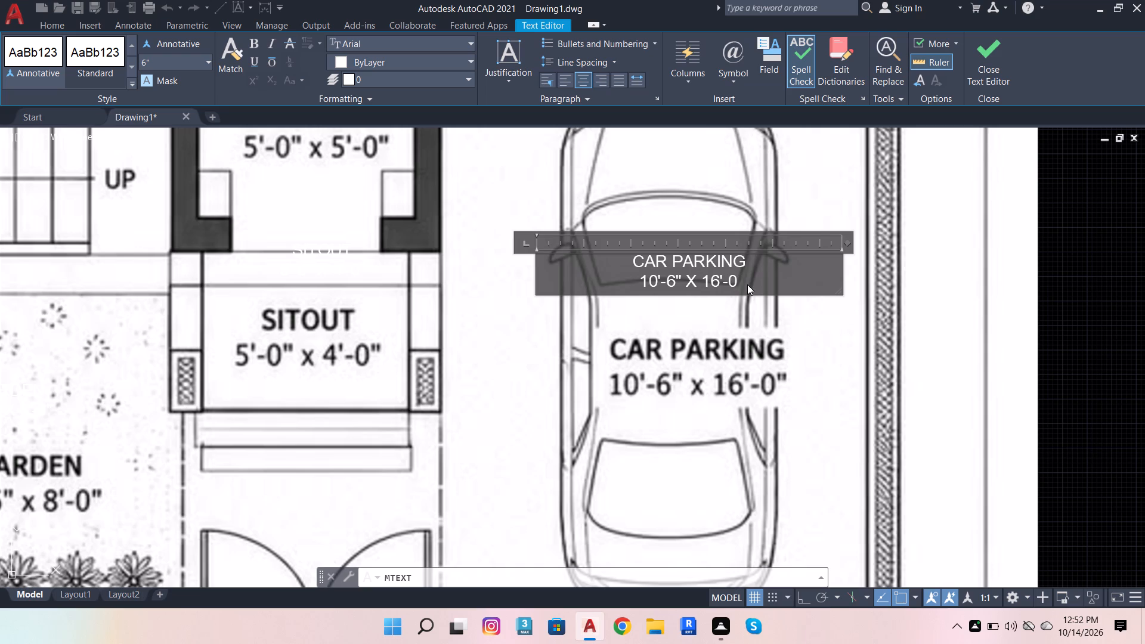
pyautogui.hotkey('shift', '"')
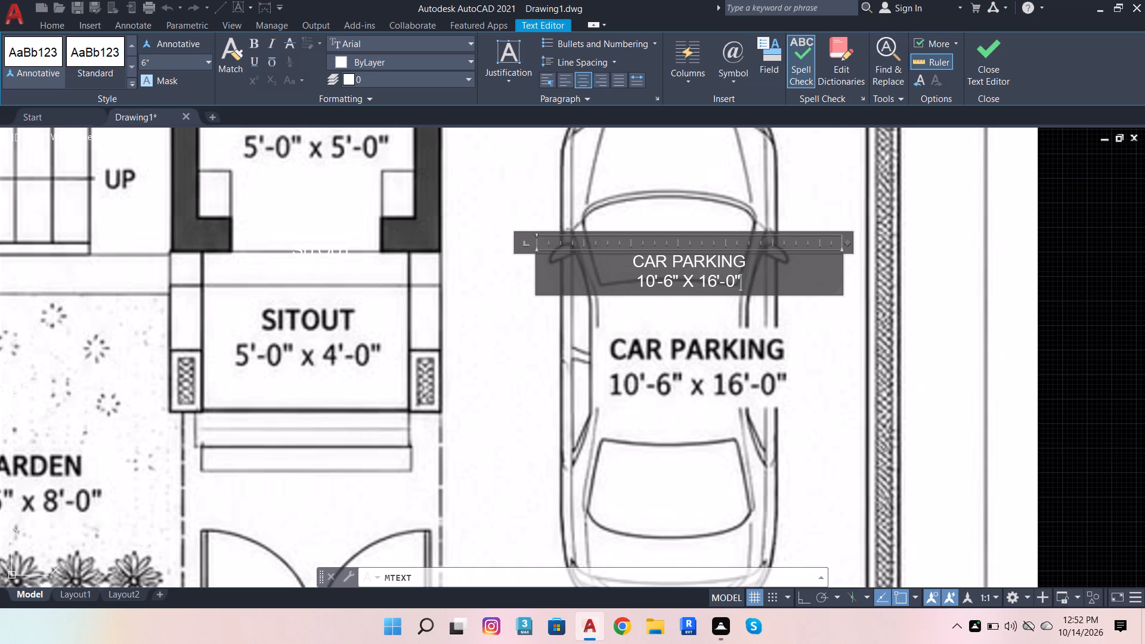
pyautogui.click(738, 348)
# Add a centred multiline text label reading MAIN GATE in the gate opening, above the reference image's main gate label.
pyautogui.scroll(-3, 812, 275)
pyautogui.scroll(3, 704, 388)
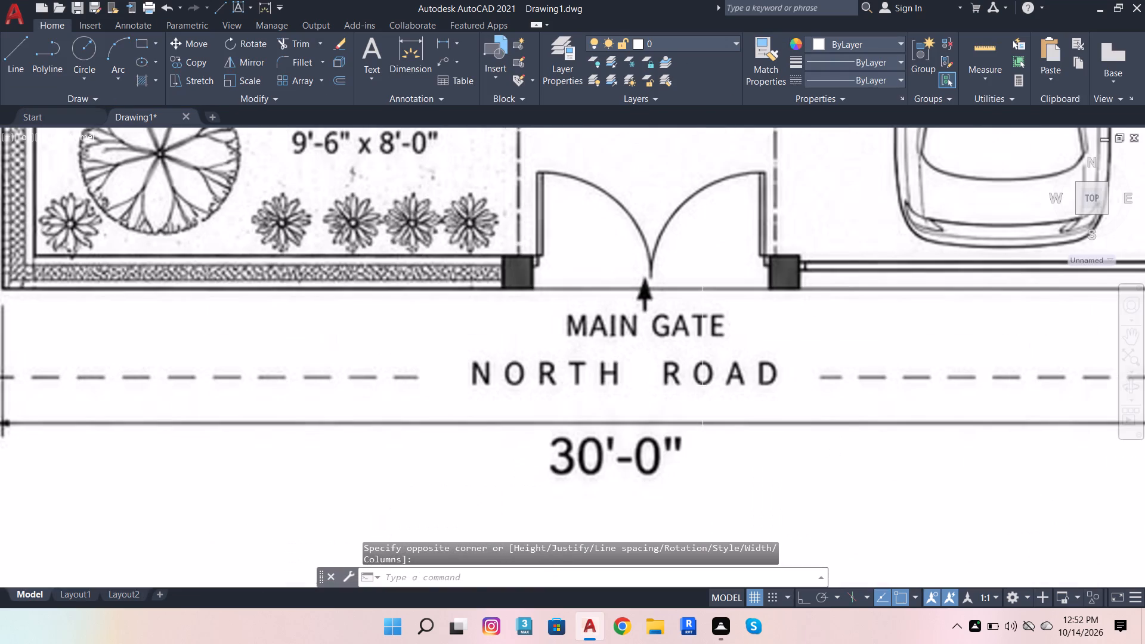
pyautogui.click(385, 52)
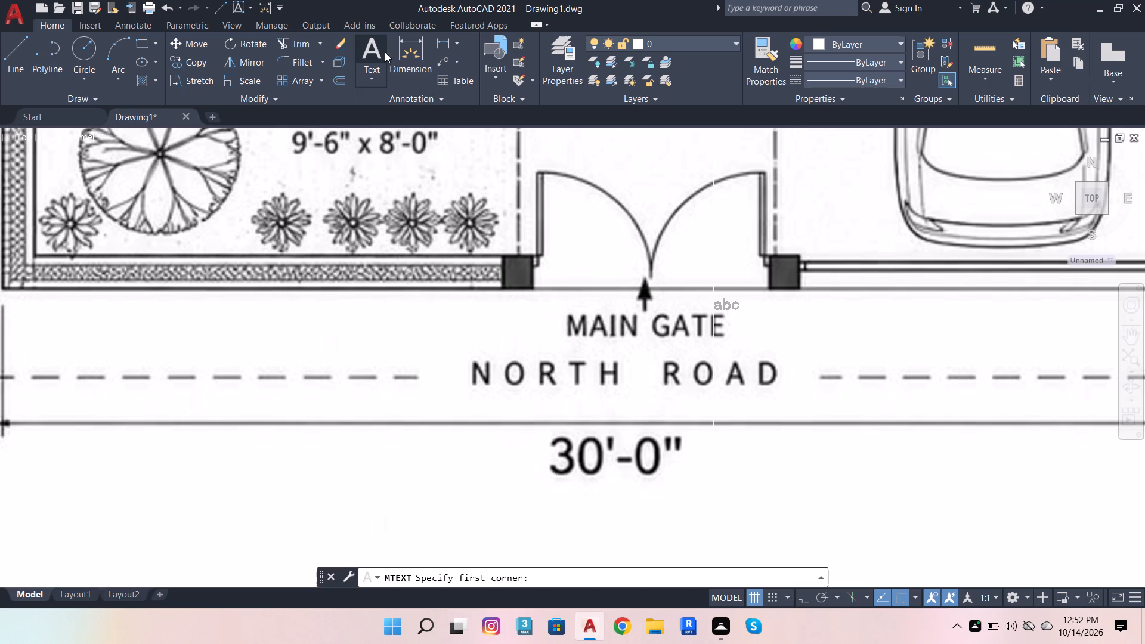
pyautogui.click(564, 247)
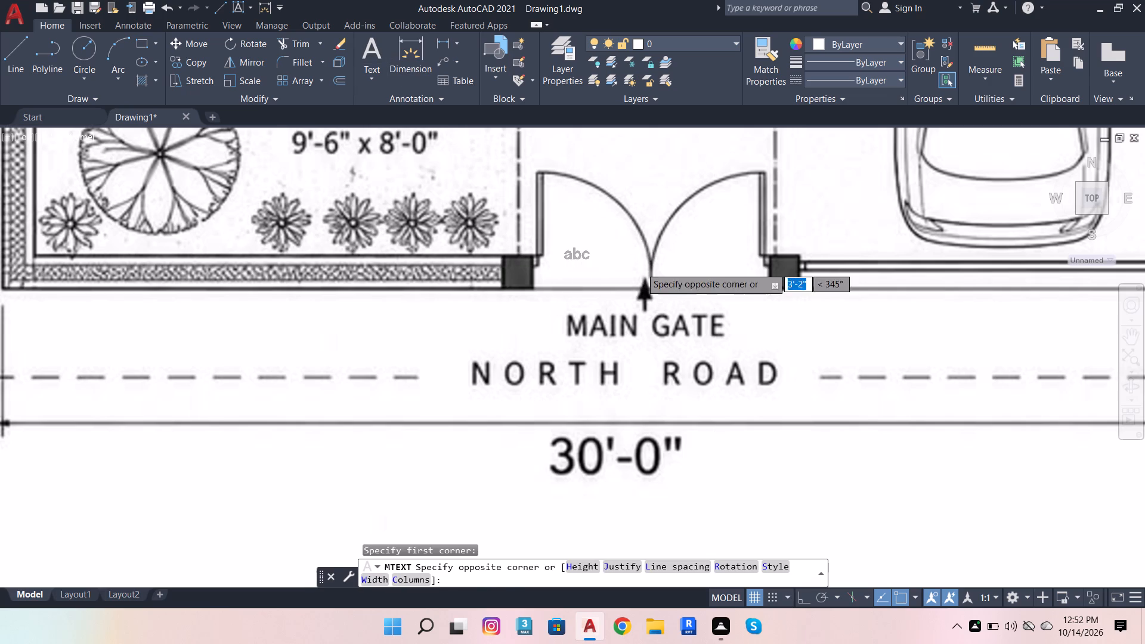
pyautogui.click(711, 267)
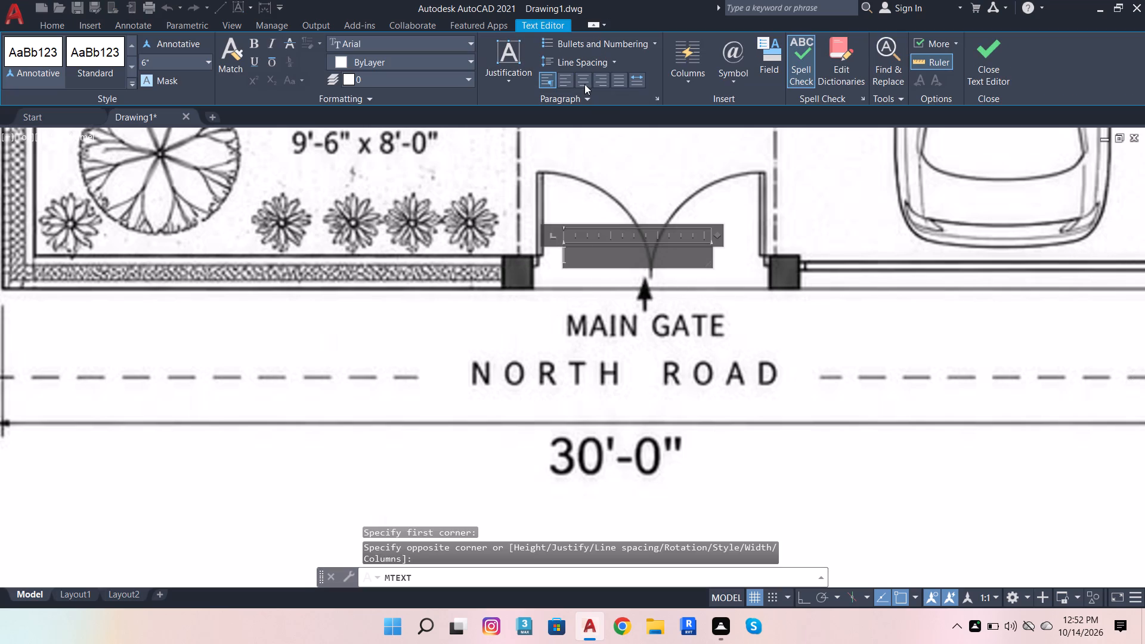
pyautogui.click(584, 83)
pyautogui.write('MAI')
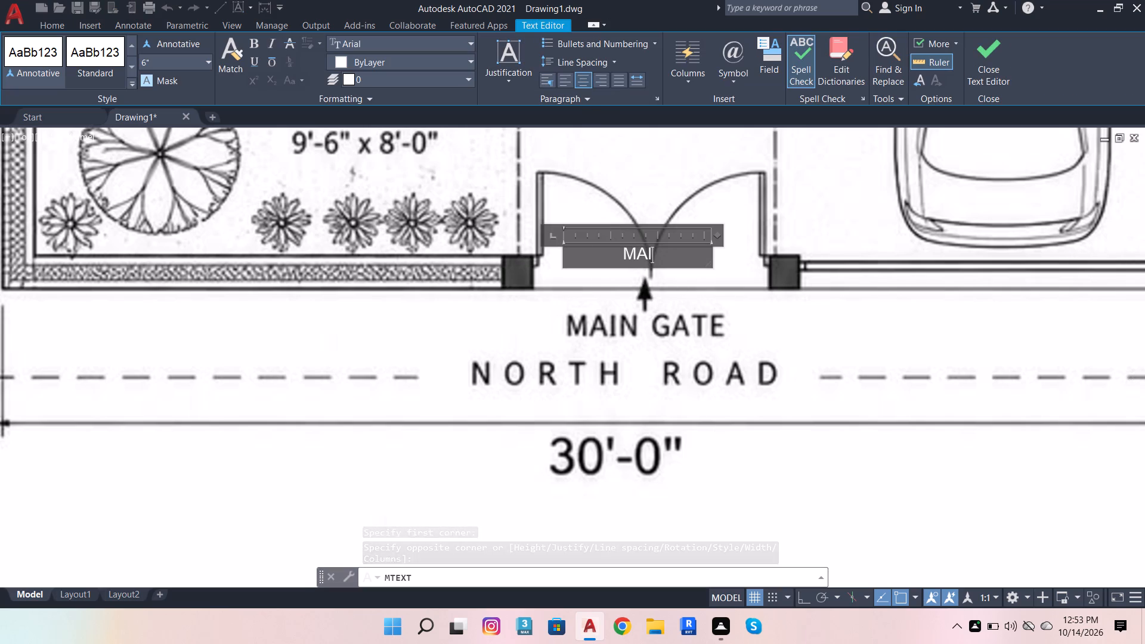
pyautogui.press('n')
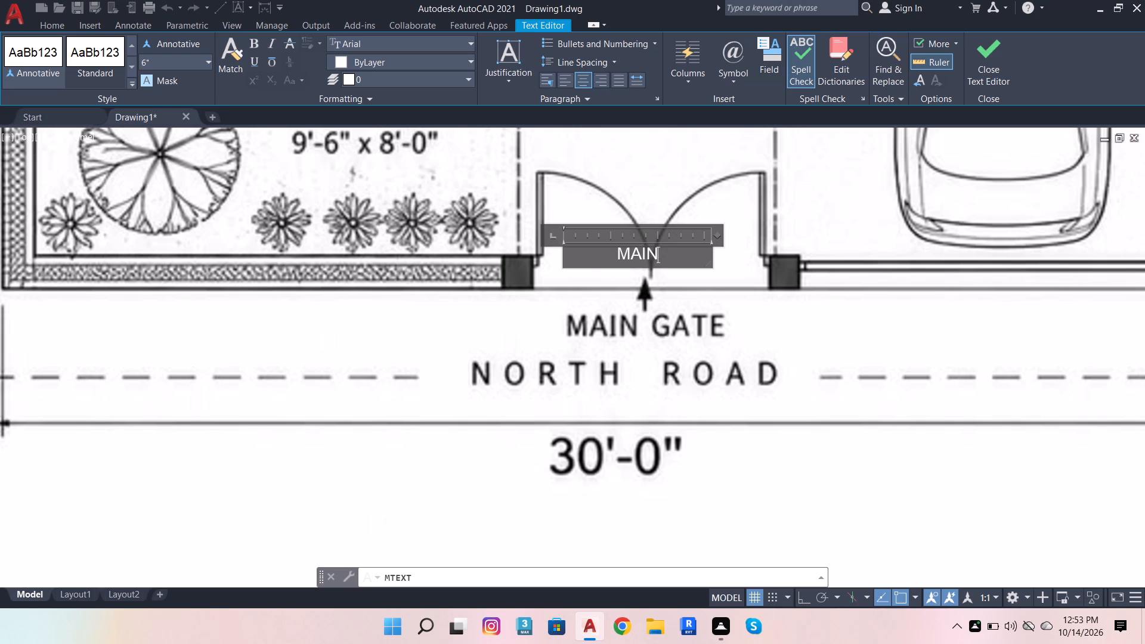
pyautogui.press('space')
pyautogui.write('GATE')
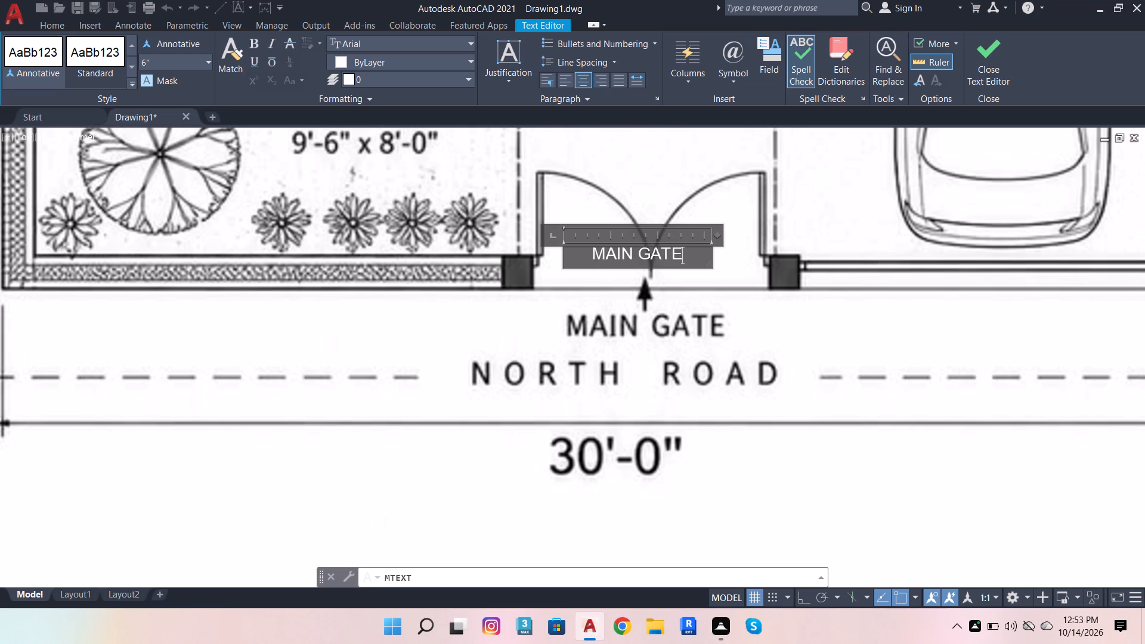
pyautogui.press('space')
pyautogui.press('Return')
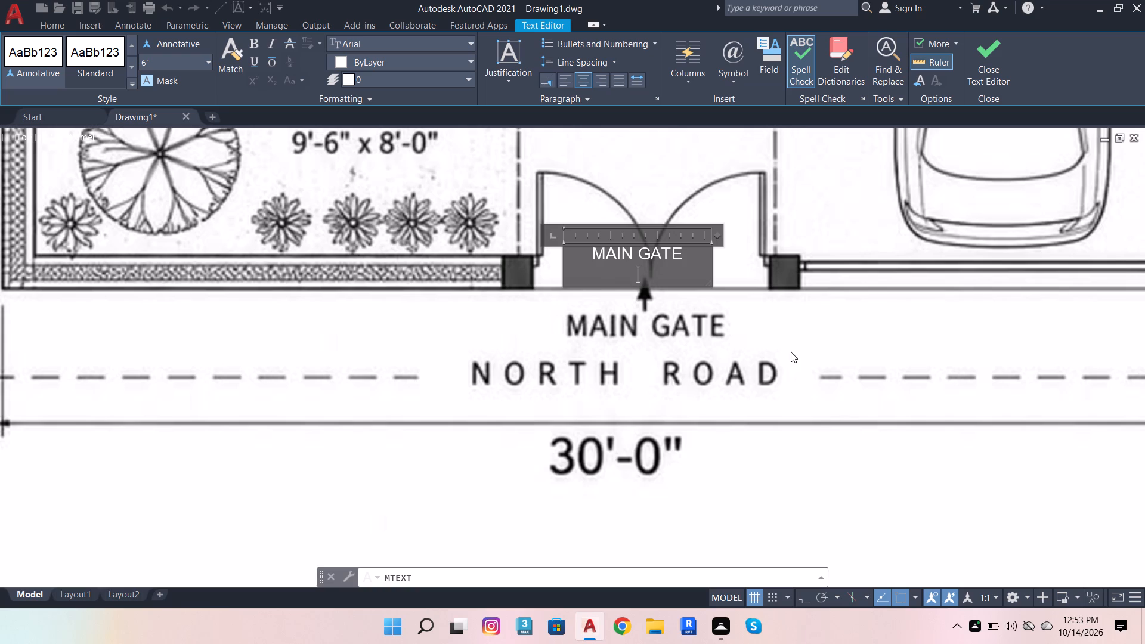
pyautogui.click(738, 203)
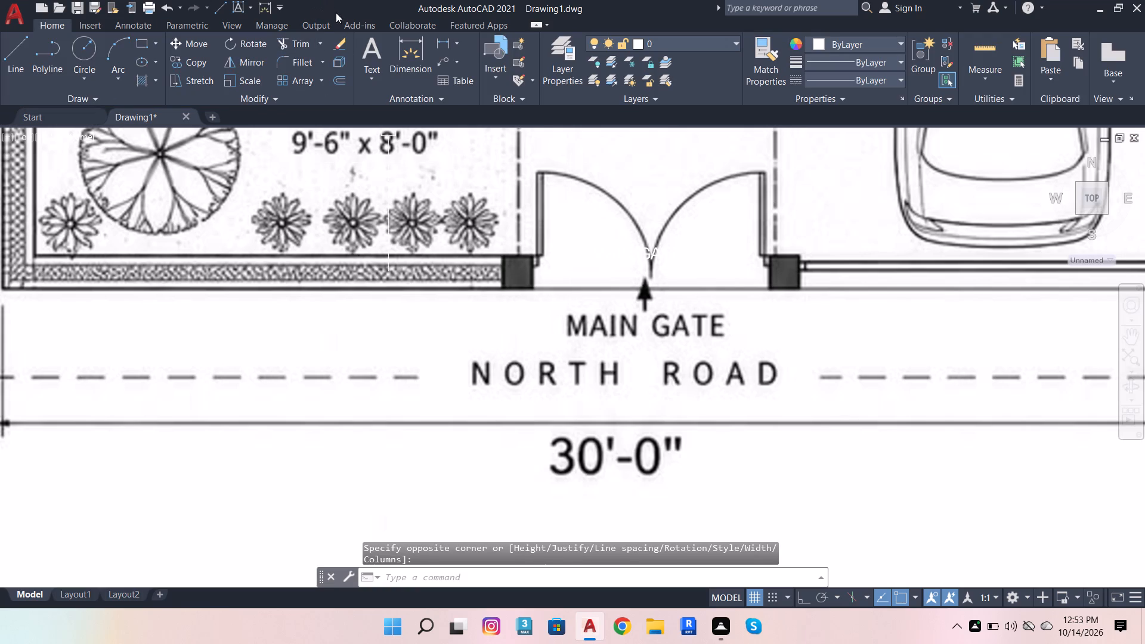
# Add a centred multiline text label reading NORTH ROAD just below the reference image's north road label.
pyautogui.click(374, 54)
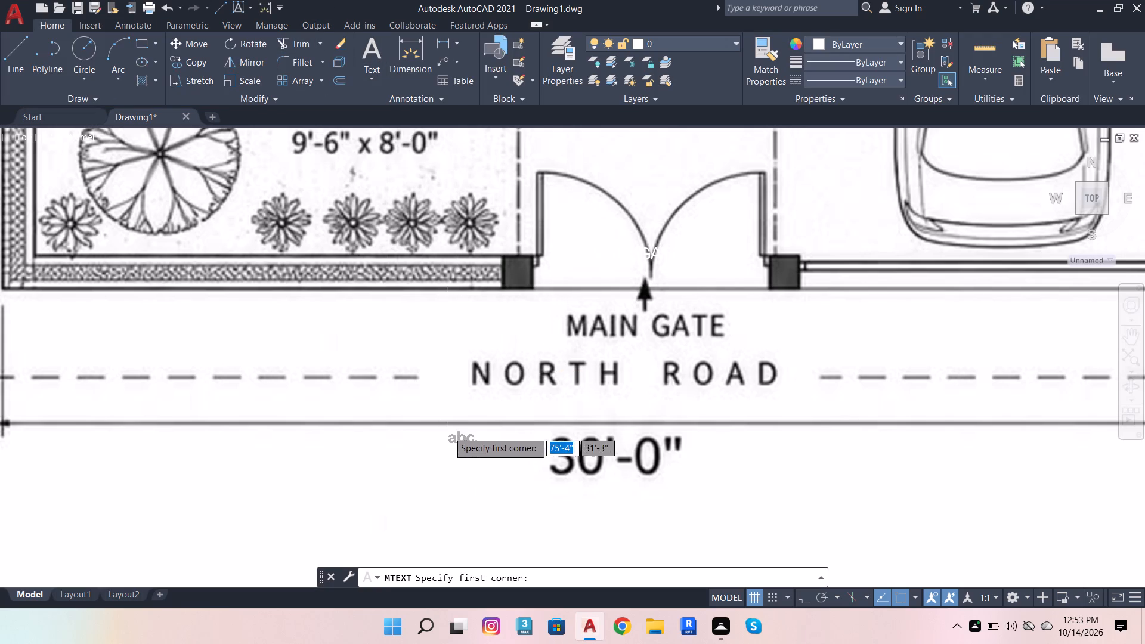
pyautogui.click(448, 431)
pyautogui.click(900, 499)
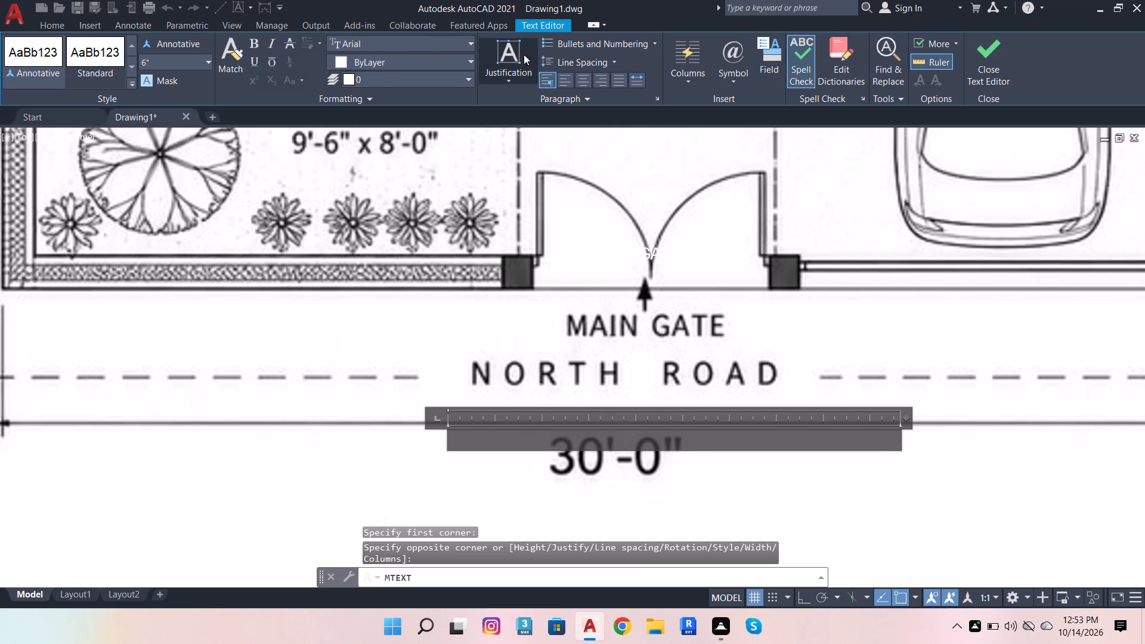
pyautogui.click(584, 78)
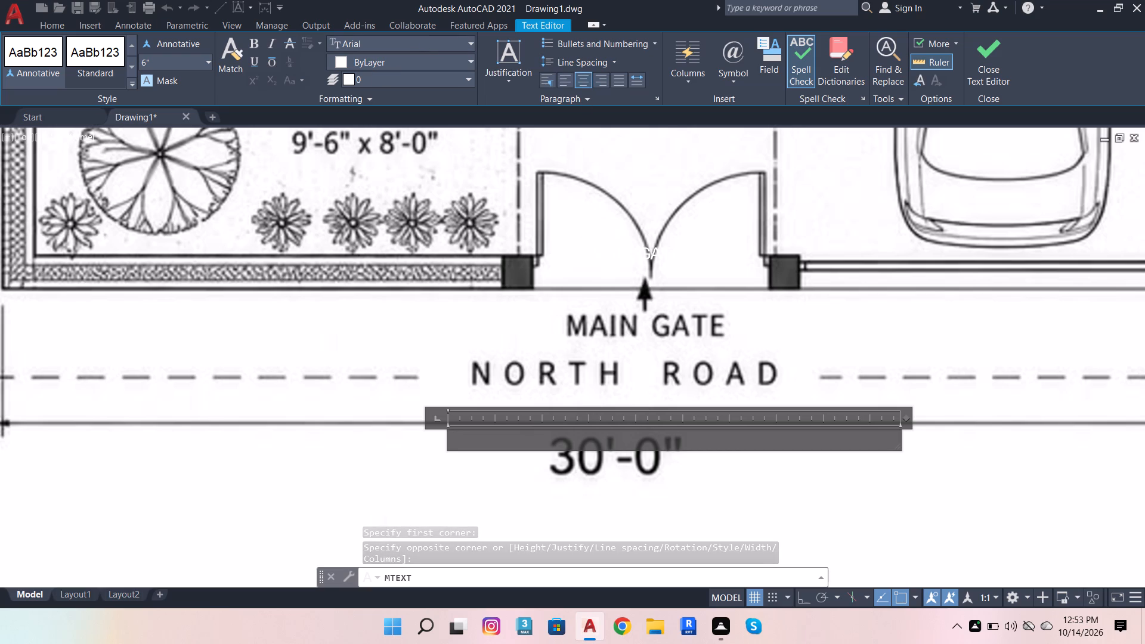
pyautogui.click(657, 439)
pyautogui.write('NO')
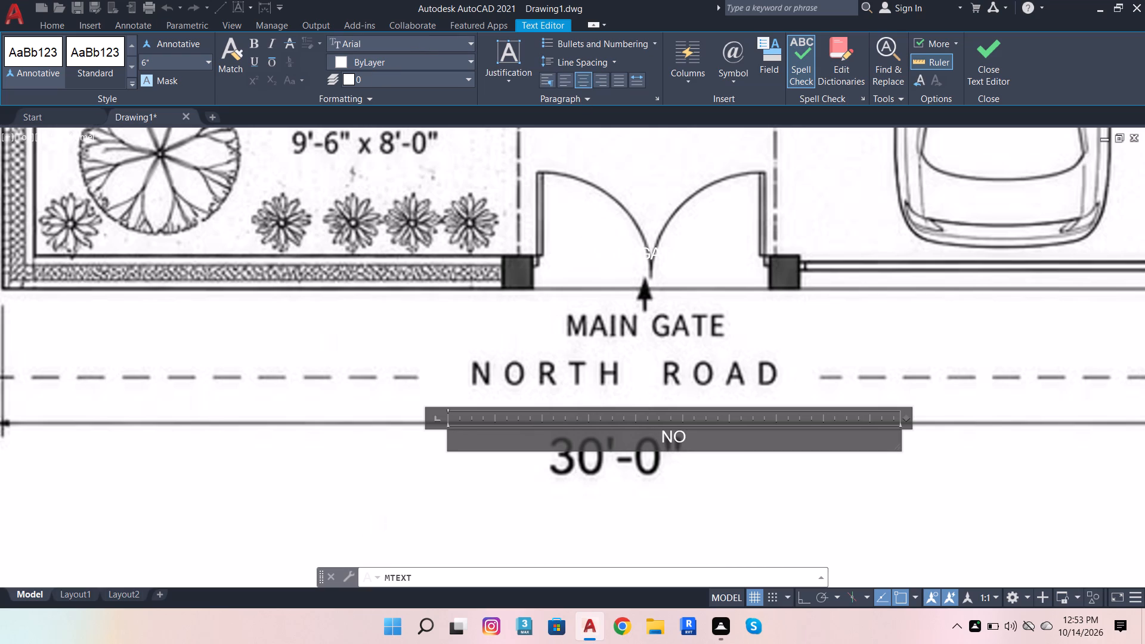
pyautogui.write('RTH')
pyautogui.press('space')
pyautogui.press('r')
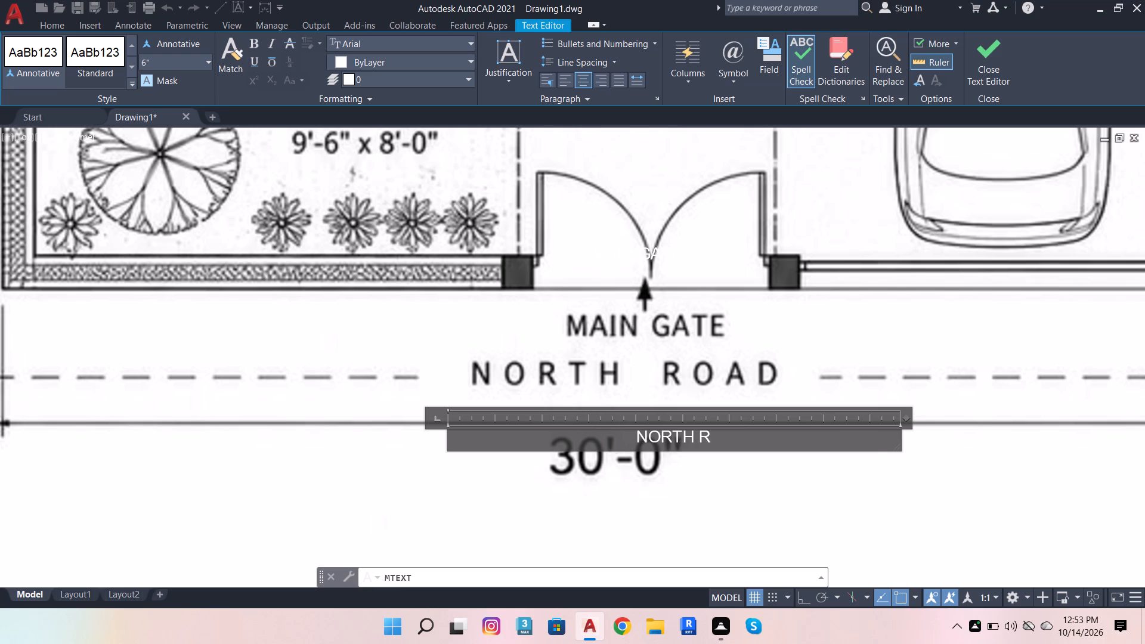
pyautogui.press('BackSpace')
pyautogui.press('space')
pyautogui.write('RO')
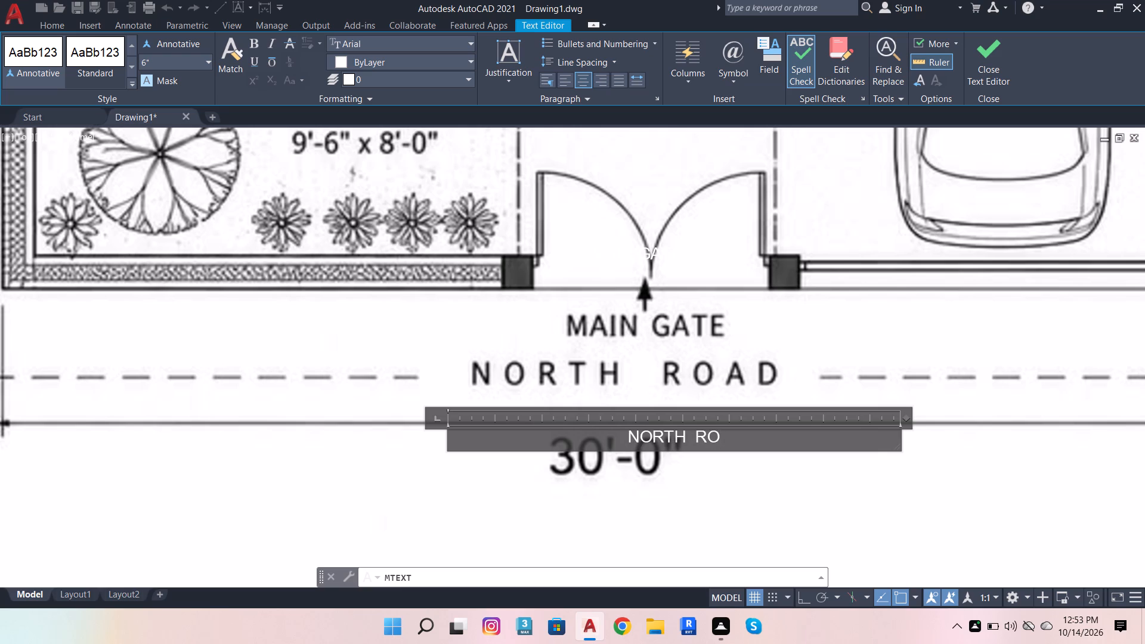
pyautogui.write('AD')
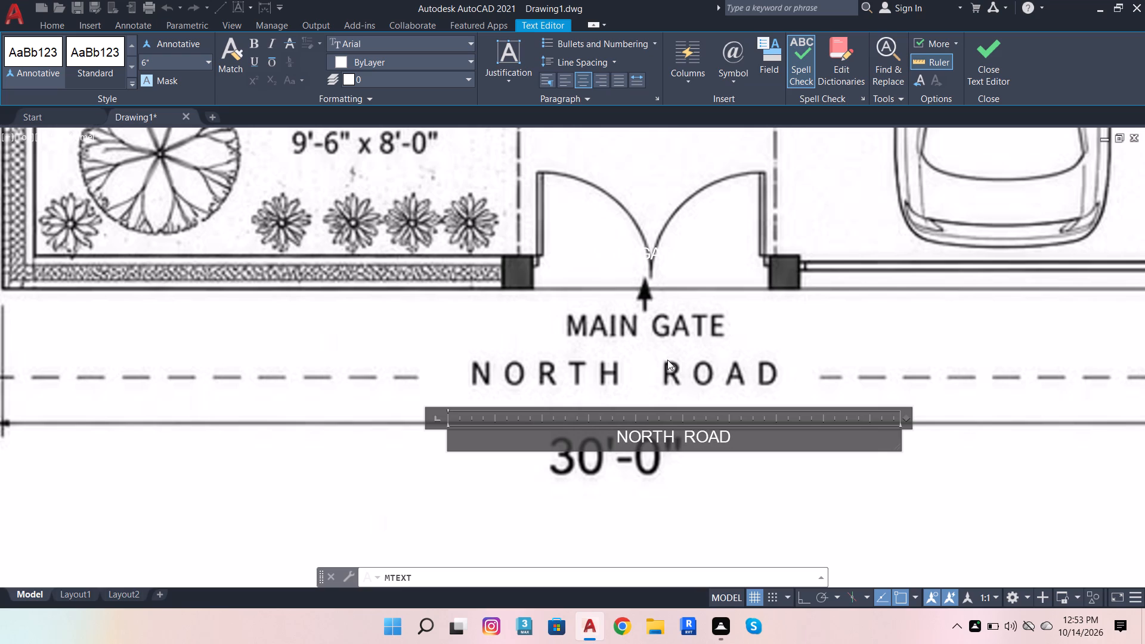
pyautogui.click(954, 544)
# Delete the ground floor plan reference image, keeping the text labels placed over it.
pyautogui.scroll(-4, 583, 434)
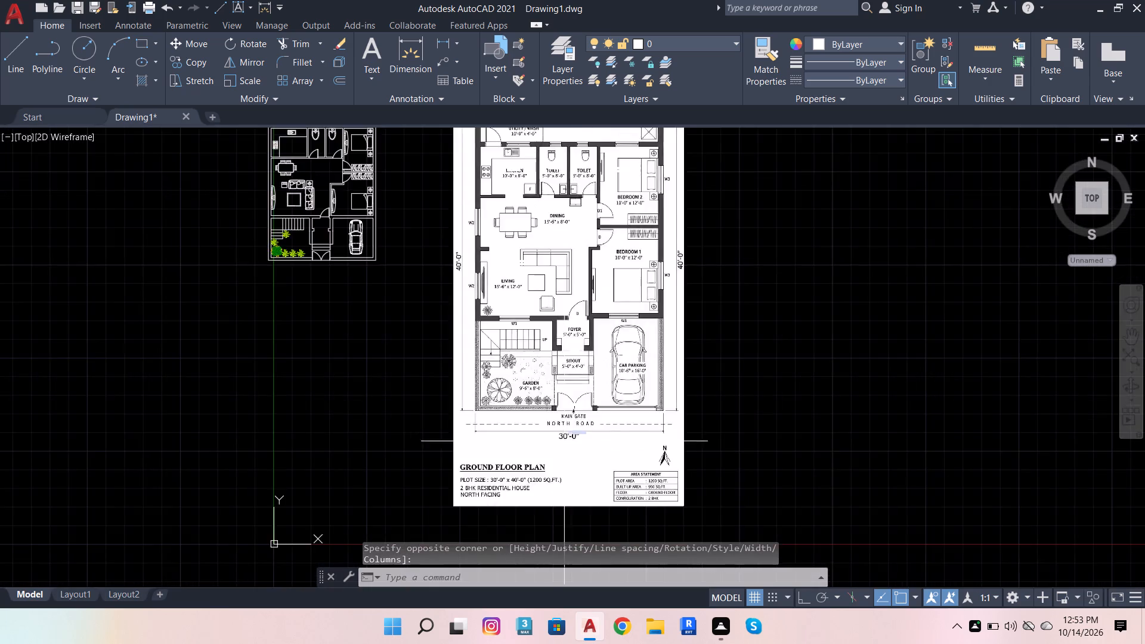
pyautogui.scroll(2, 565, 441)
pyautogui.scroll(-1, 563, 444)
pyautogui.scroll(-1, 679, 386)
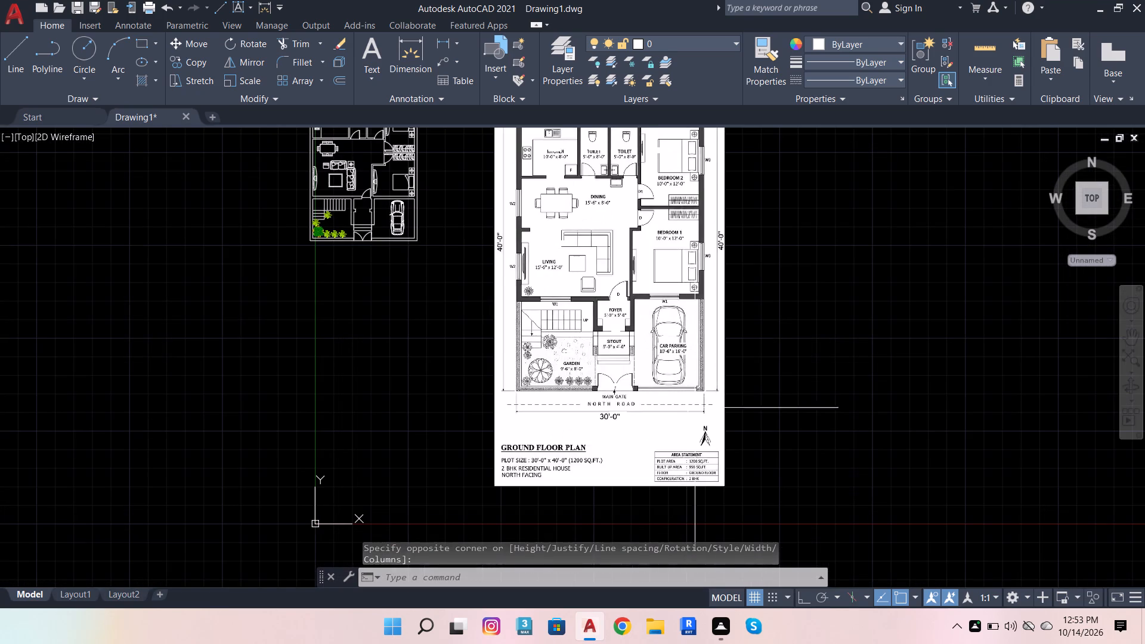
pyautogui.click(715, 474)
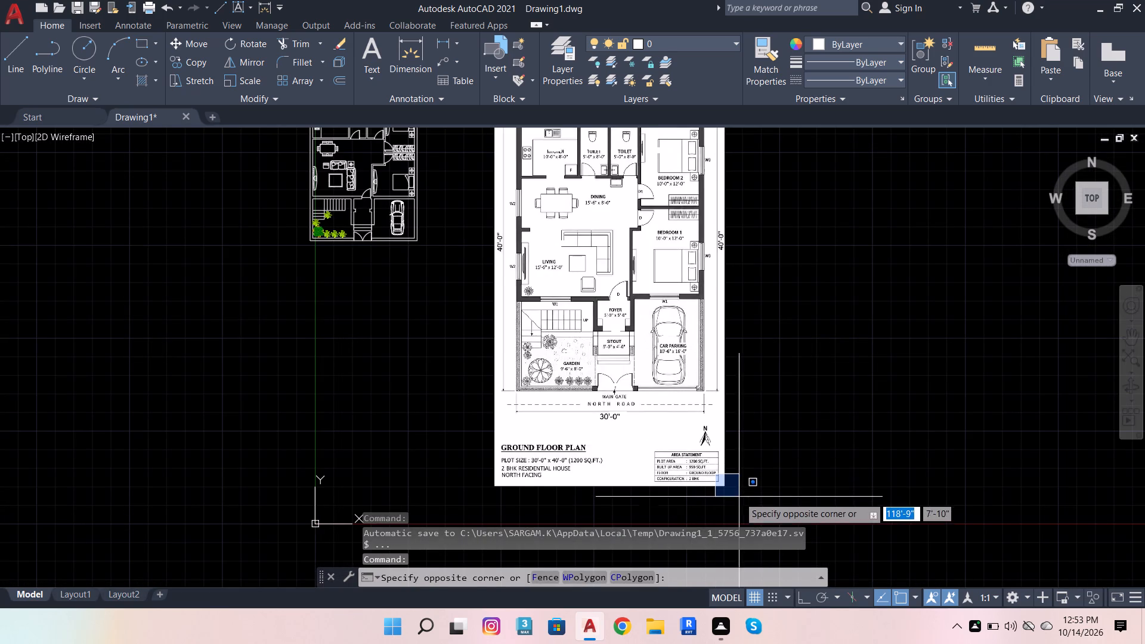
pyautogui.click(739, 497)
pyautogui.click(733, 481)
pyautogui.click(710, 455)
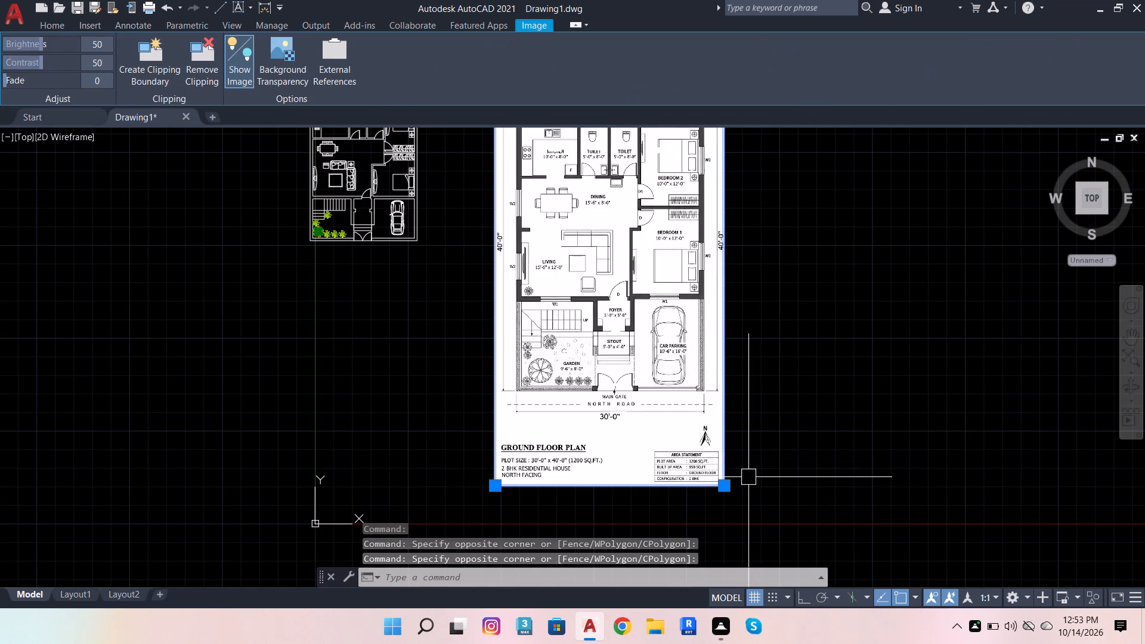
pyautogui.press('Delete')
pyautogui.scroll(-2, 566, 298)
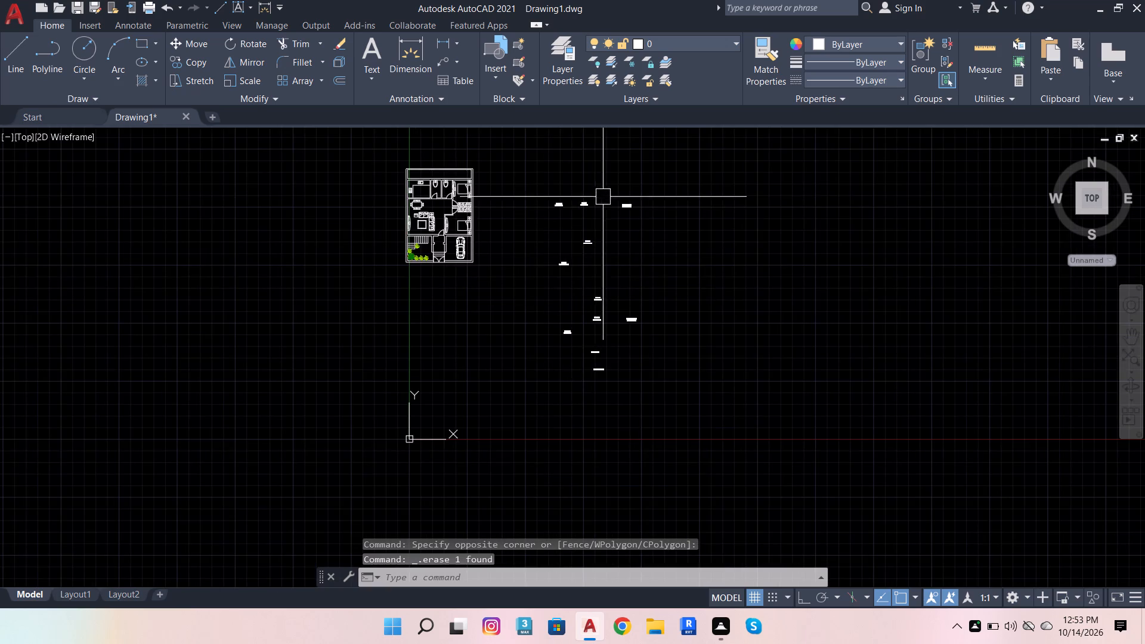
# Move the KITCHEN label from beside the plan into the middle of the kitchen's open floor area.
pyautogui.scroll(3, 537, 168)
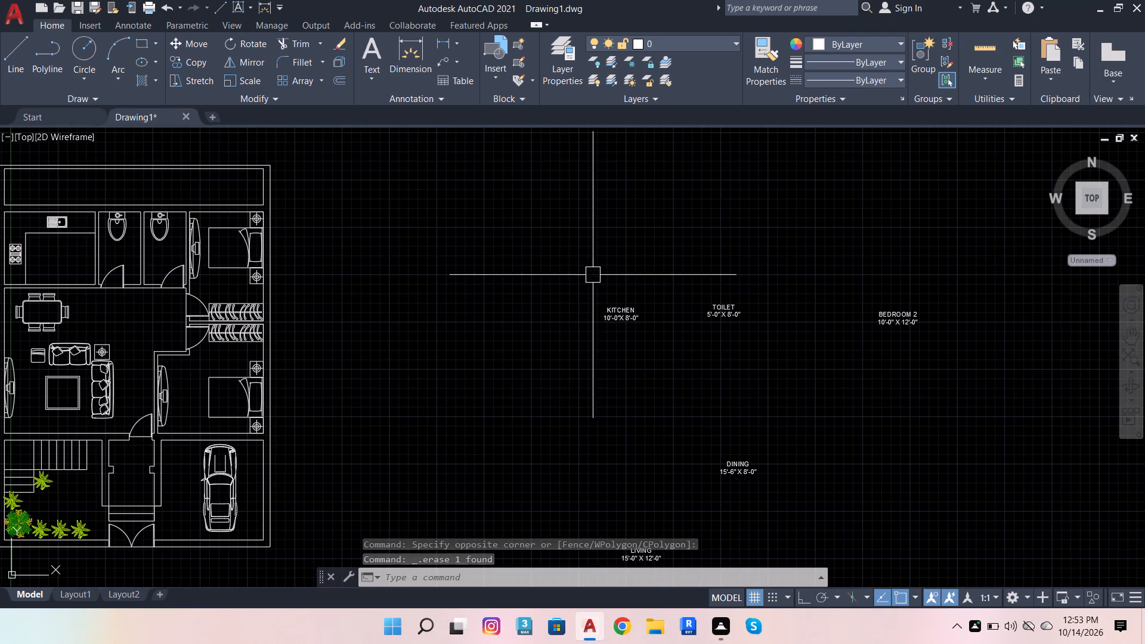
pyautogui.click(593, 274)
pyautogui.moveTo(665, 358); pyautogui.dragTo(646, 355)
pyautogui.click(205, 42)
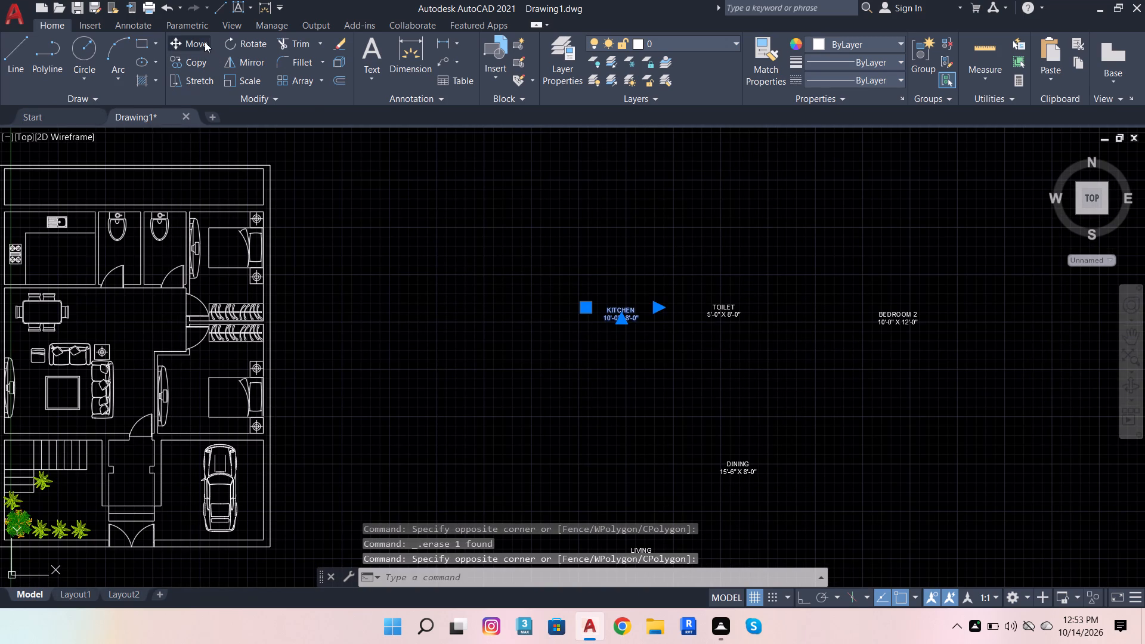
pyautogui.click(615, 318)
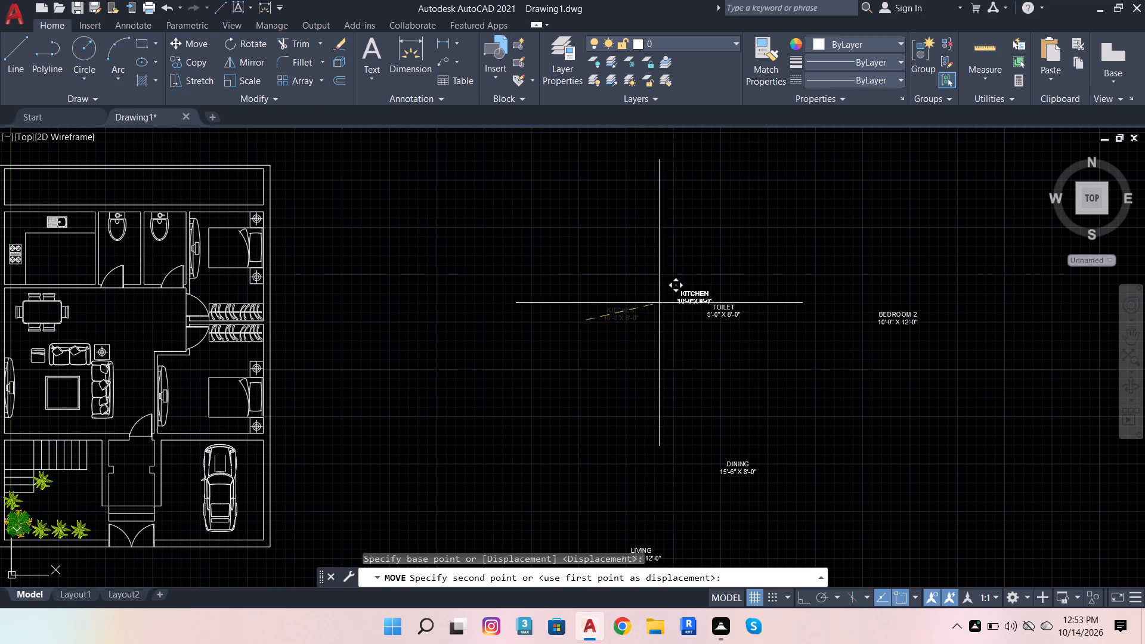
pyautogui.scroll(1, 61, 245)
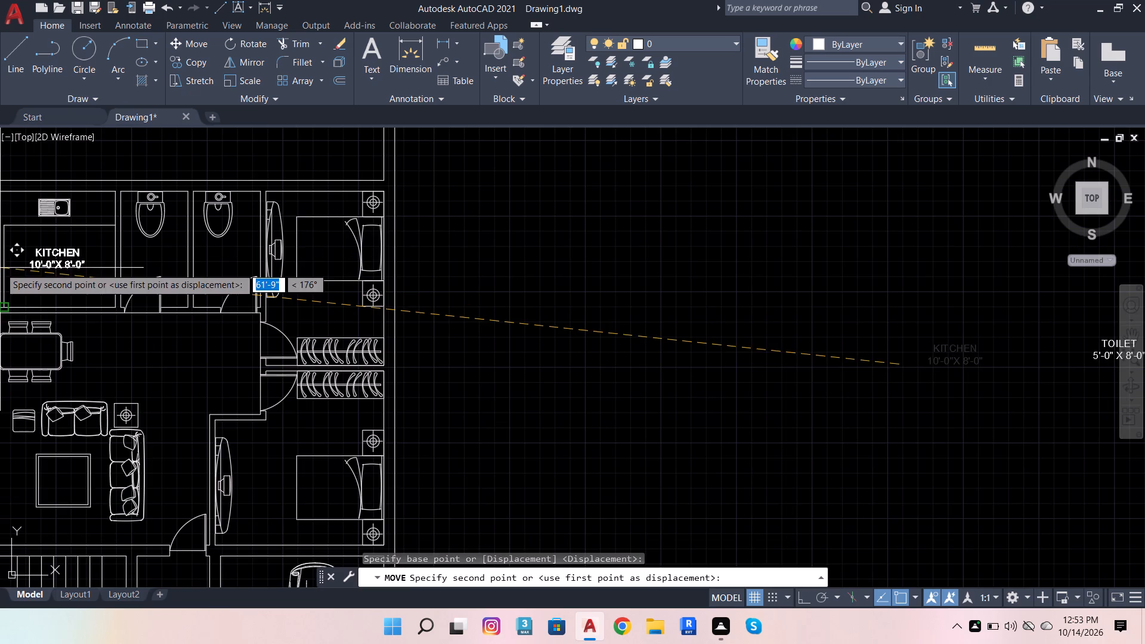
pyautogui.click(0, 268)
pyautogui.scroll(1, 49, 295)
pyautogui.scroll(-2, 332, 256)
pyautogui.scroll(2, 206, 264)
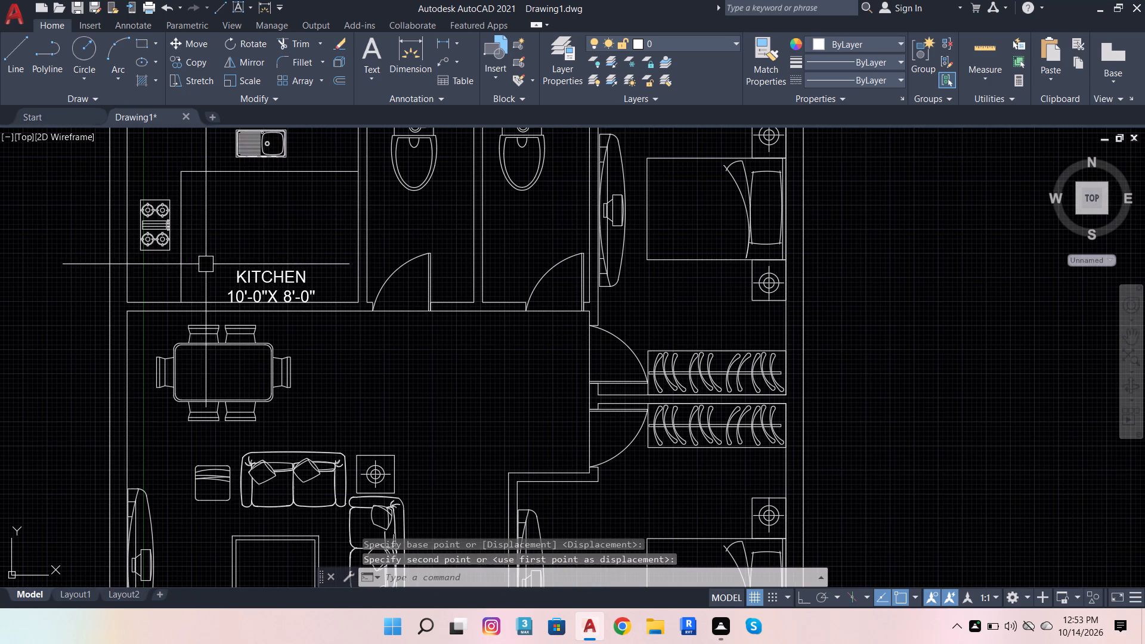
pyautogui.click(282, 270)
pyautogui.press('space')
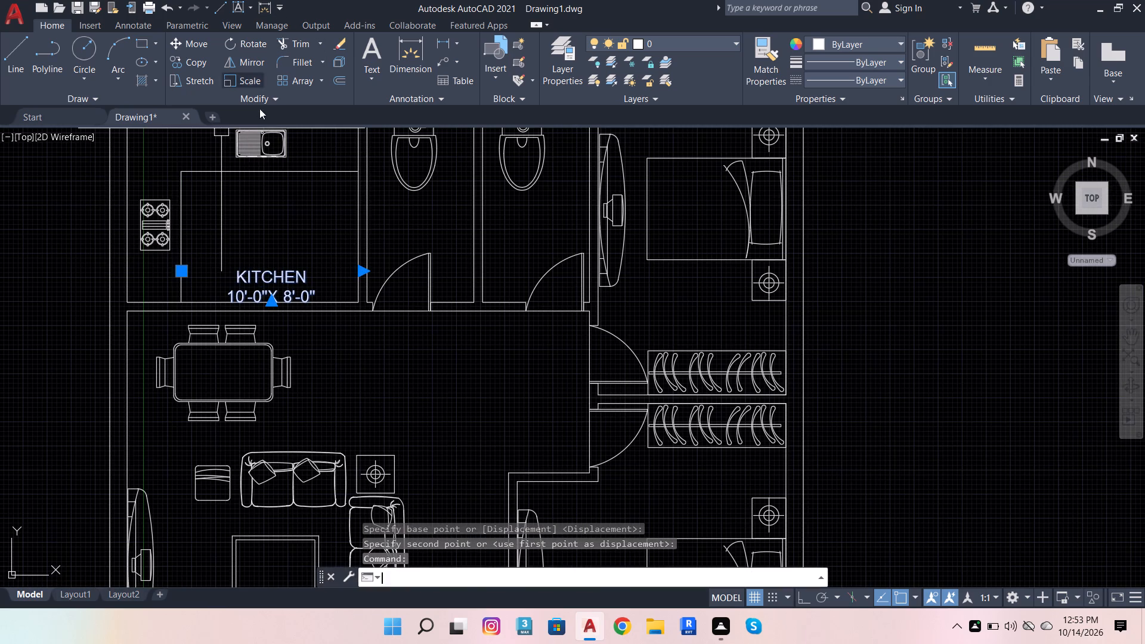
pyautogui.click(278, 277)
pyautogui.click(269, 226)
# Copy the TOILET label from beside the plan into both toilets, between the WC and the door.
pyautogui.scroll(-3, 296, 264)
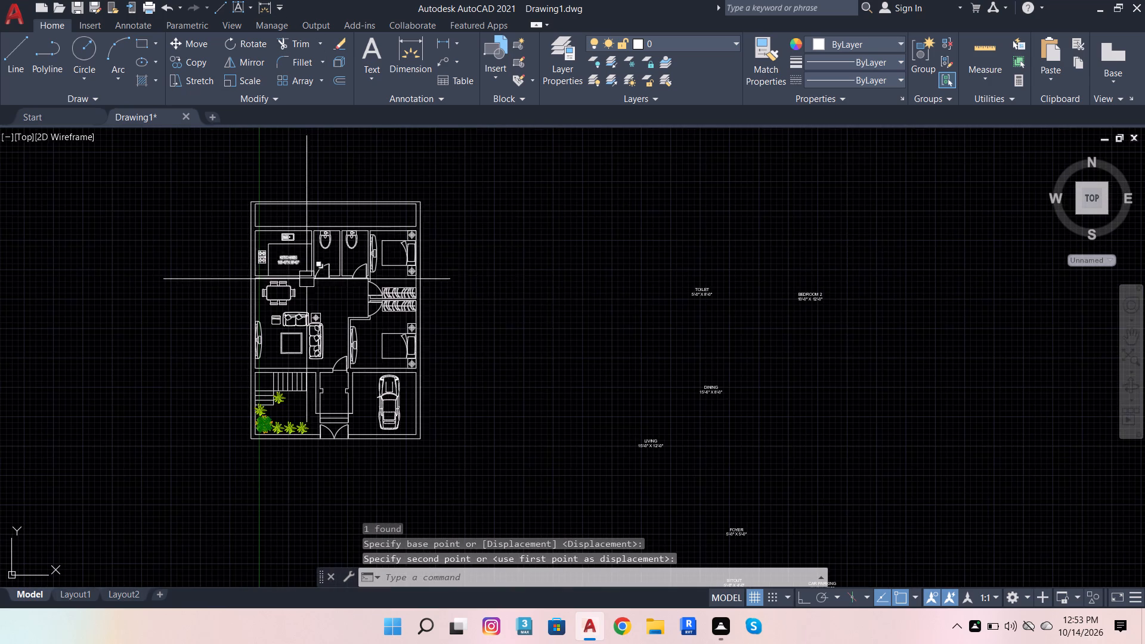
pyautogui.scroll(2, 732, 293)
pyautogui.click(626, 281)
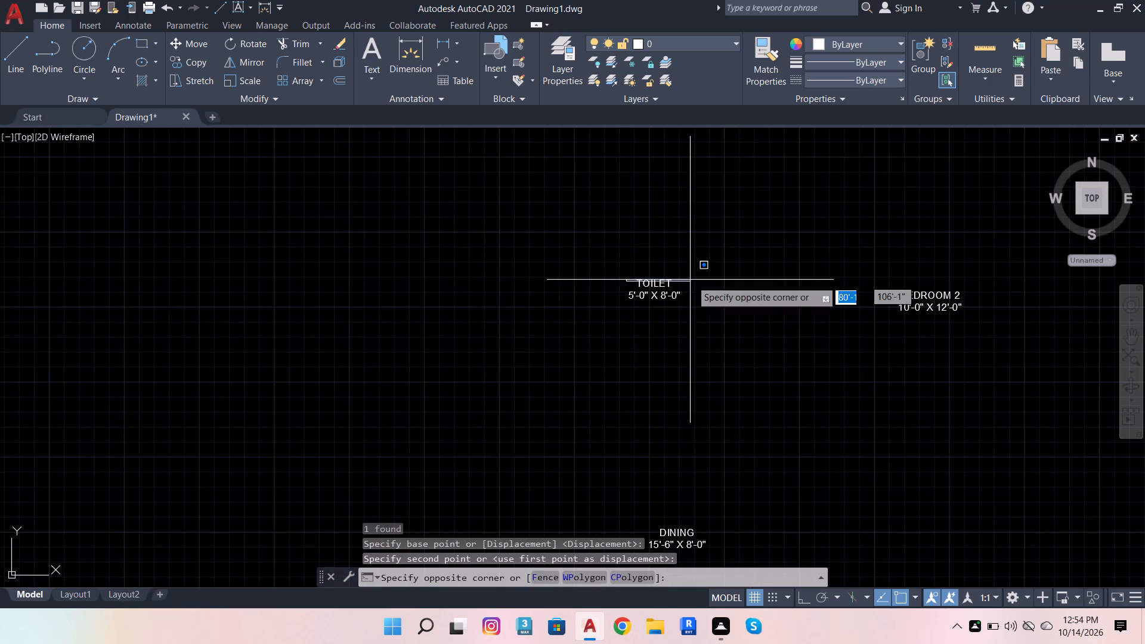
pyautogui.click(733, 369)
pyautogui.click(712, 329)
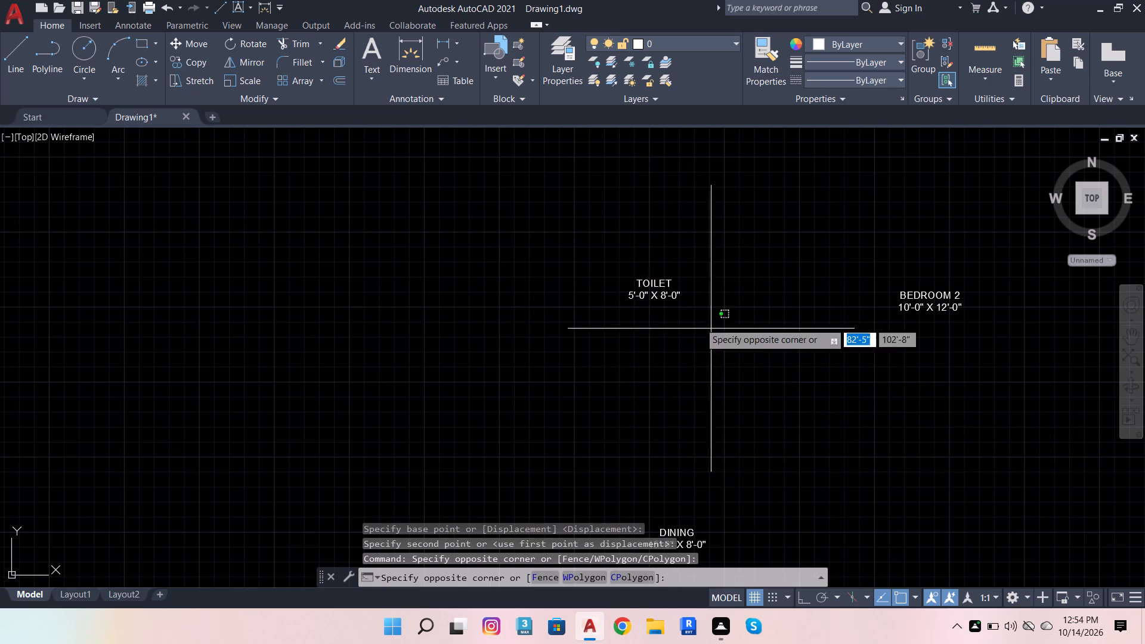
pyautogui.click(628, 274)
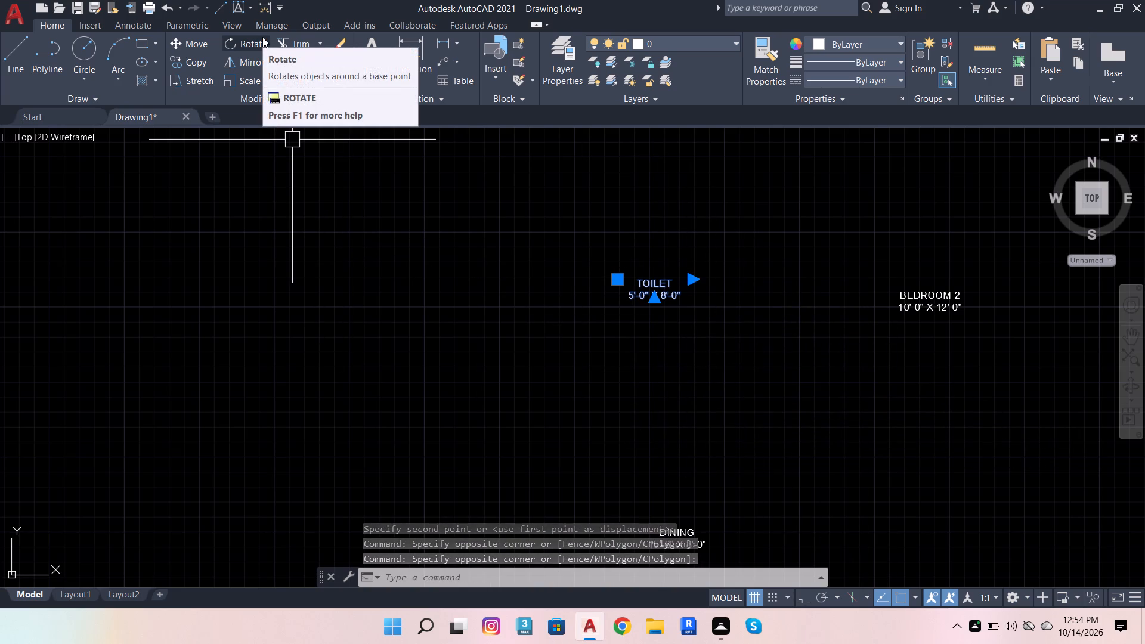
pyautogui.click(200, 59)
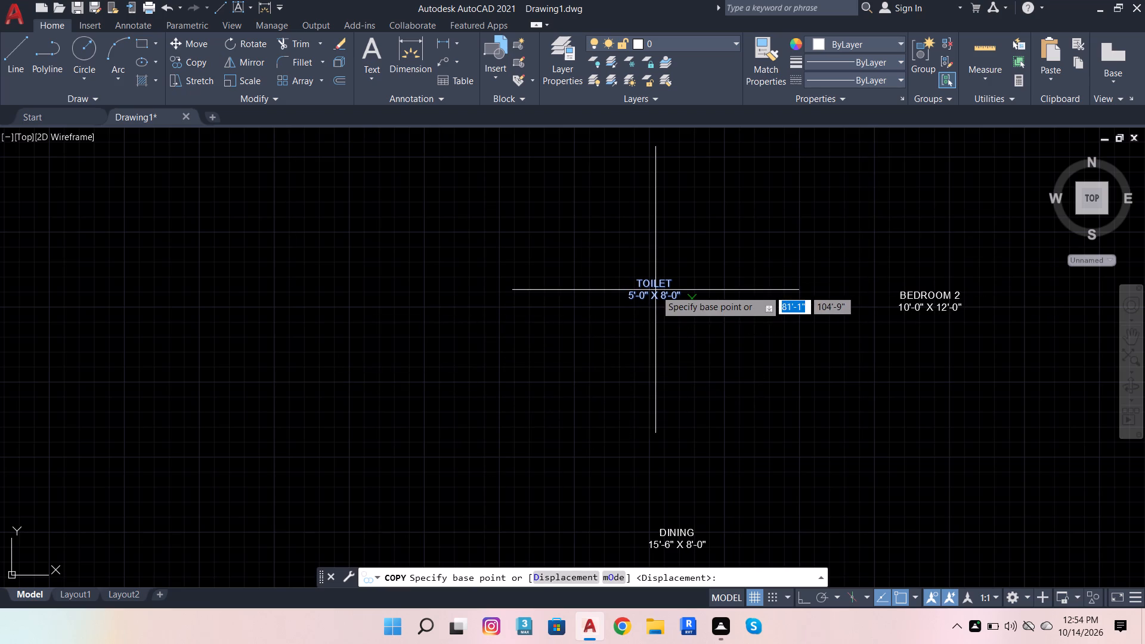
pyautogui.click(655, 290)
pyautogui.scroll(-3, 887, 287)
pyautogui.scroll(4, 594, 260)
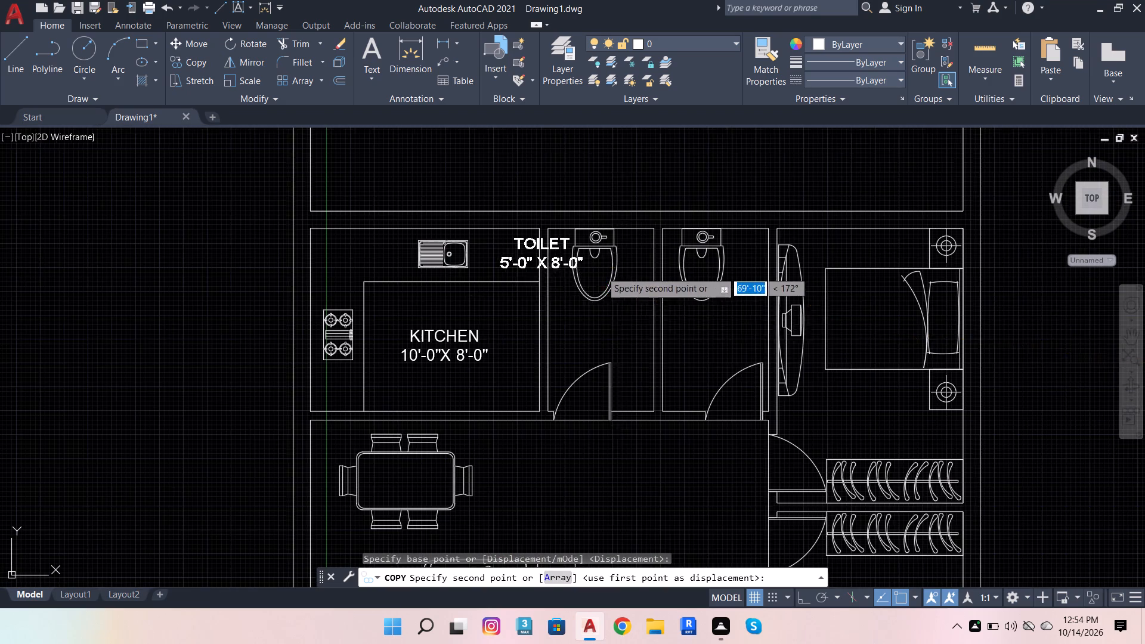
pyautogui.scroll(2, 645, 350)
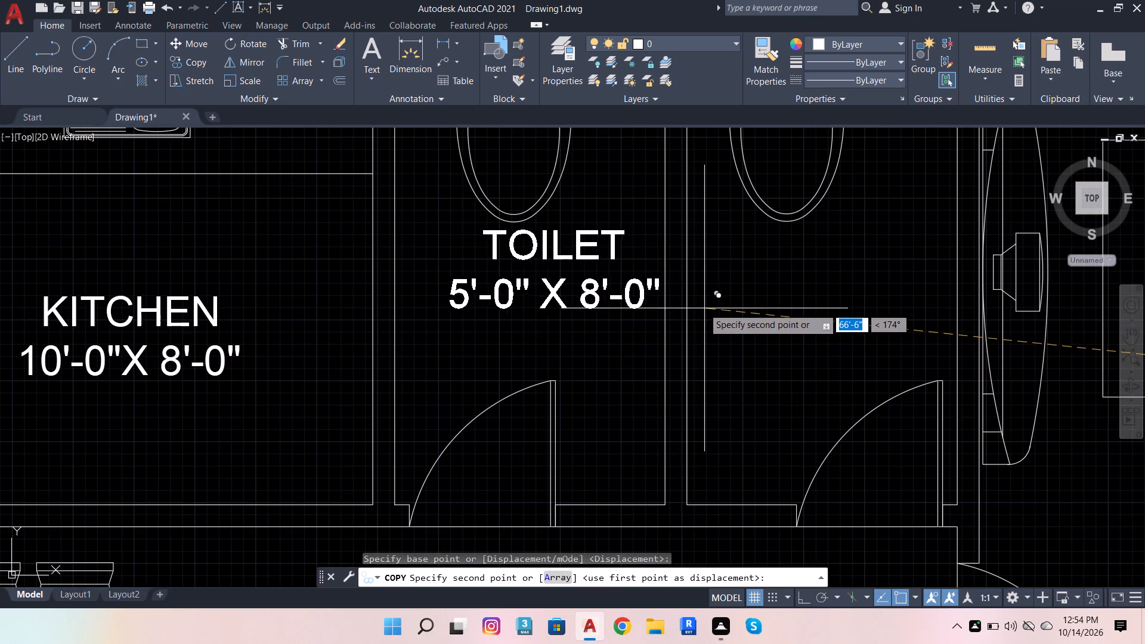
pyautogui.click(697, 306)
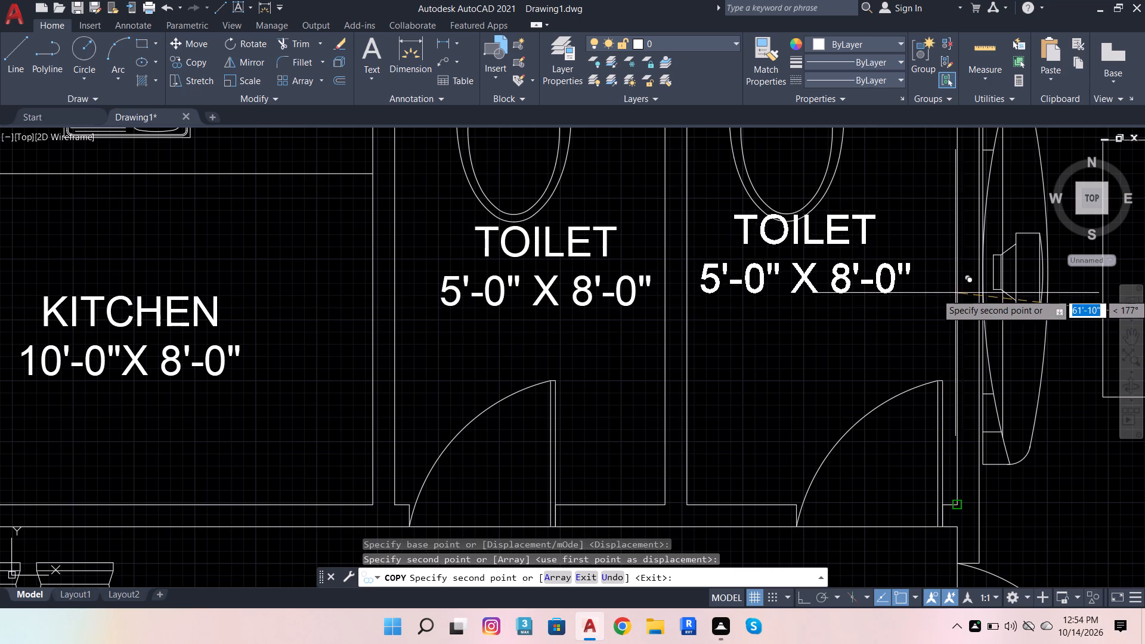
pyautogui.scroll(2, 958, 293)
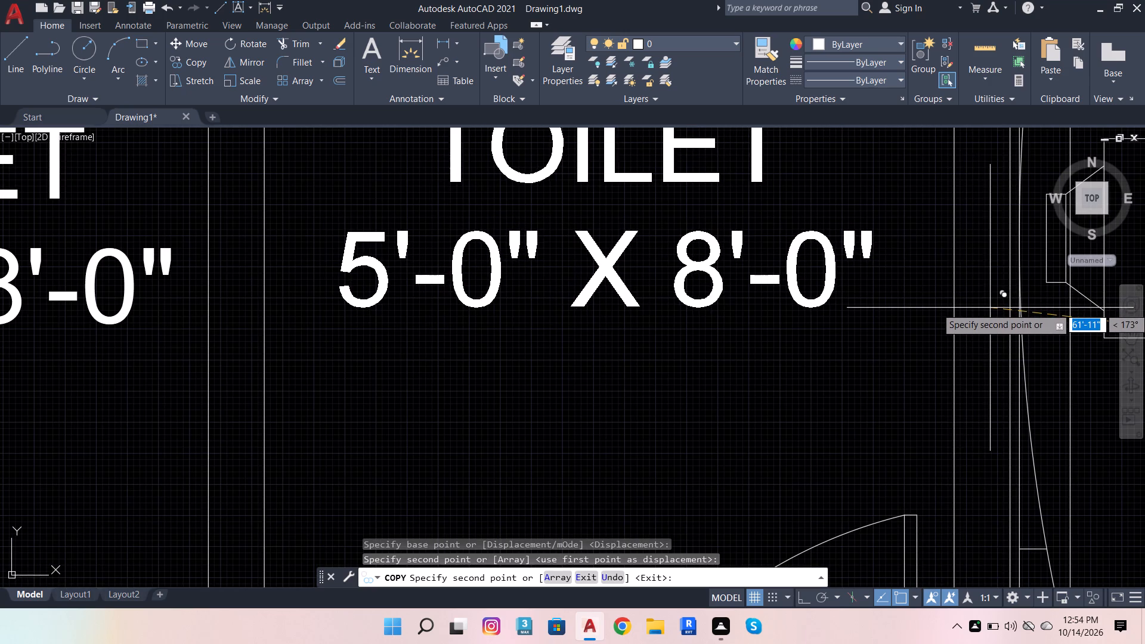
pyautogui.click(990, 308)
pyautogui.scroll(-4, 890, 372)
pyautogui.press('Escape')
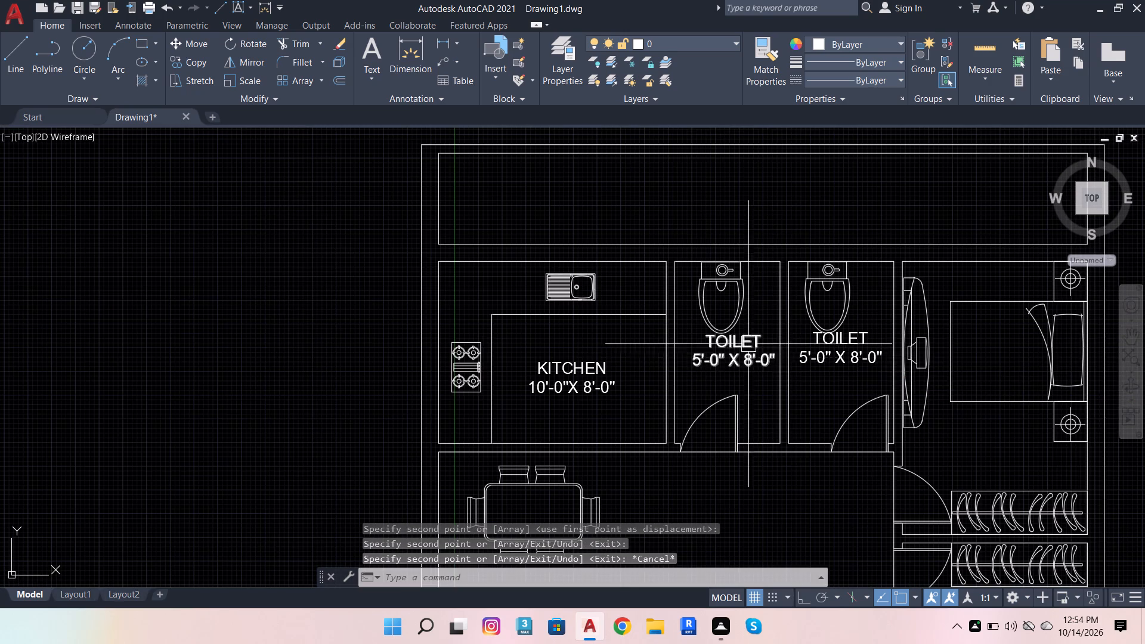
# Copy the BEDROOM 2 label into the upper bedroom below the bed and into the lower bedroom below the wardrobe.
pyautogui.scroll(-6, 748, 343)
pyautogui.scroll(3, 871, 348)
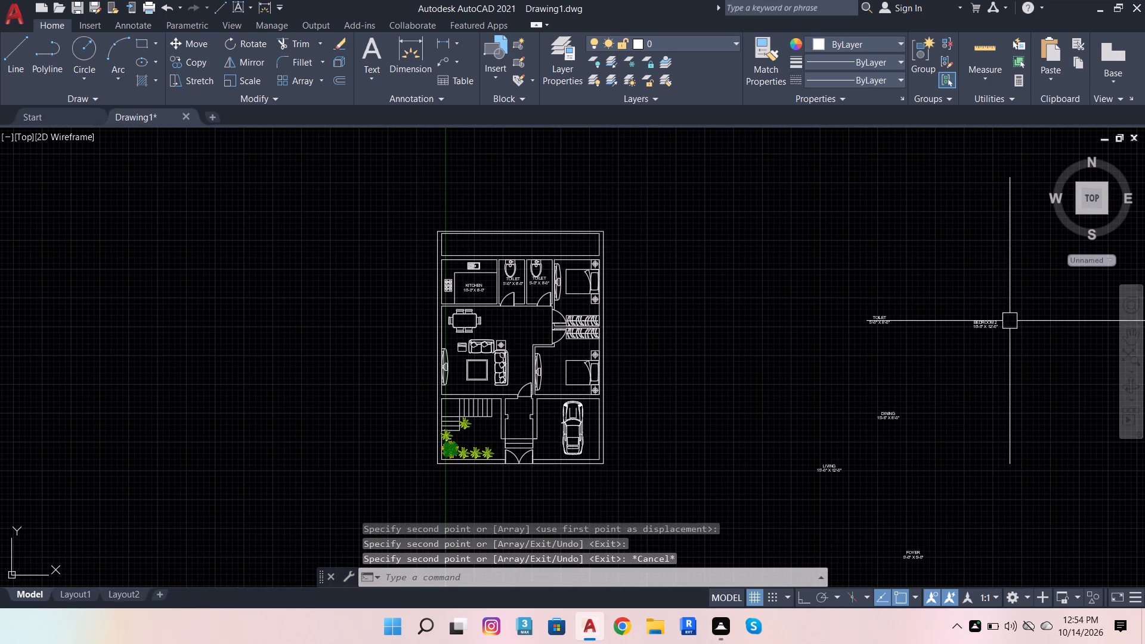
pyautogui.click(990, 321)
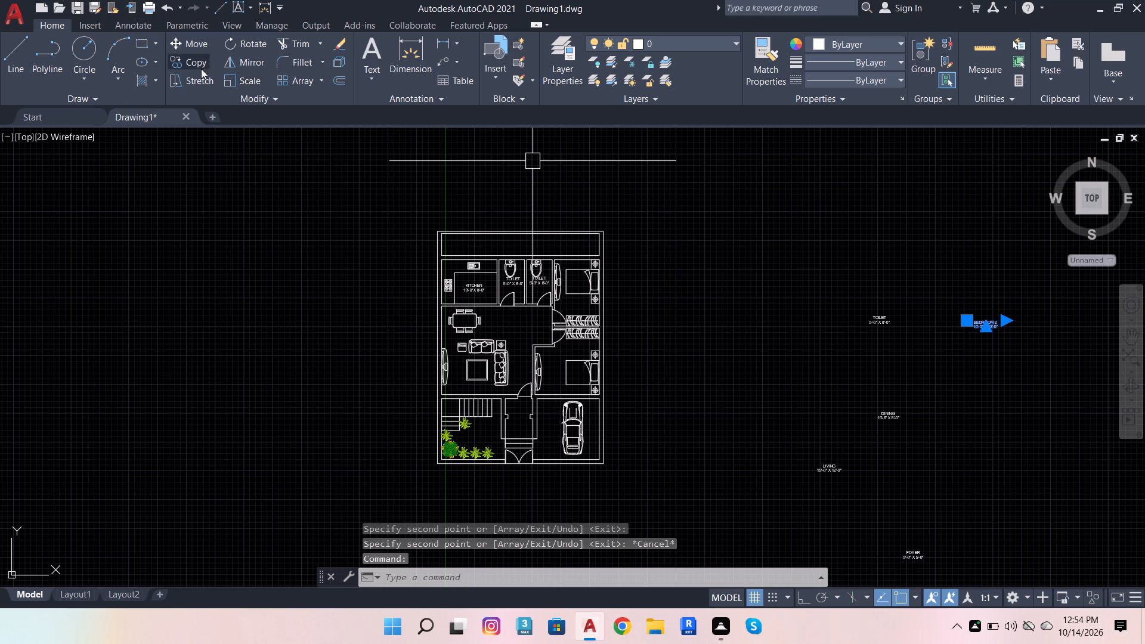
pyautogui.click(197, 64)
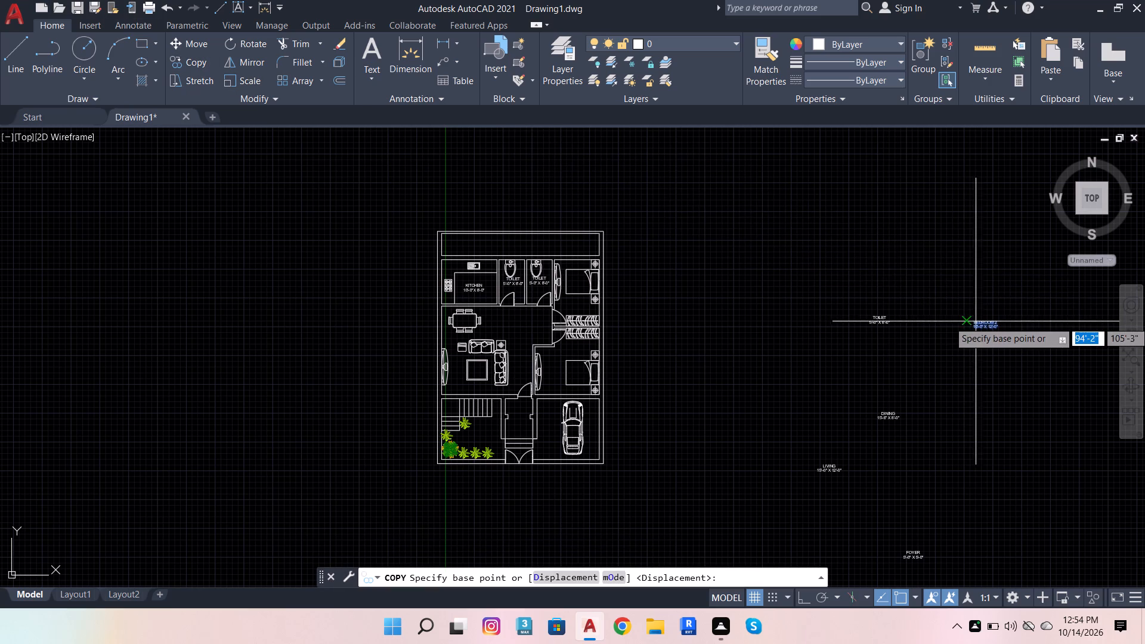
pyautogui.scroll(9, 979, 321)
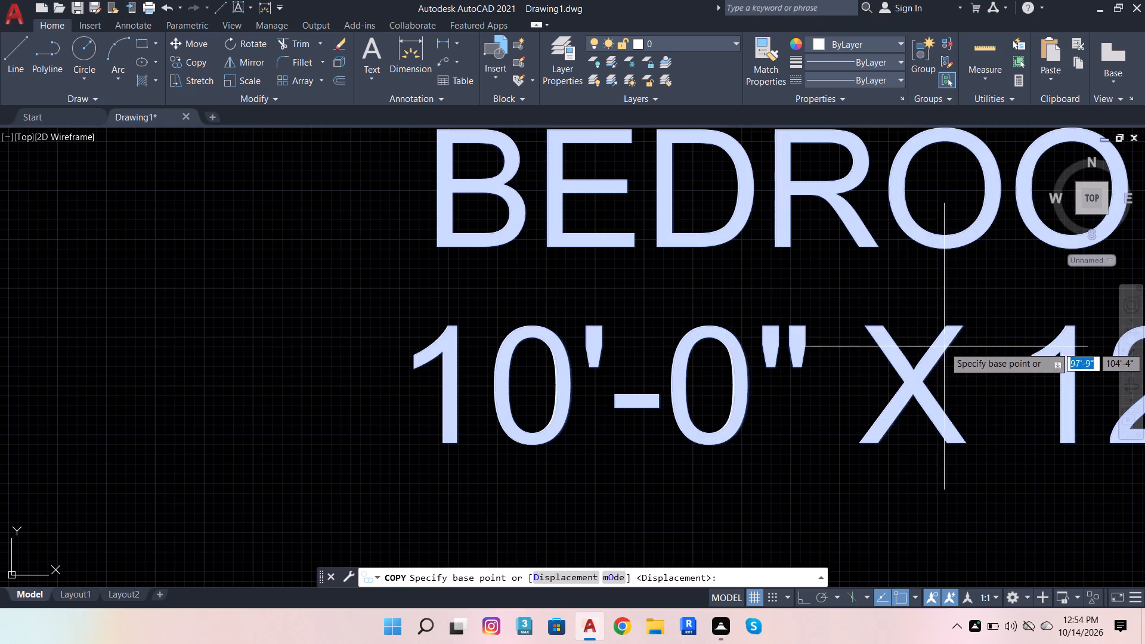
pyautogui.click(900, 352)
pyautogui.scroll(-7, 1010, 270)
pyautogui.scroll(-4, 796, 356)
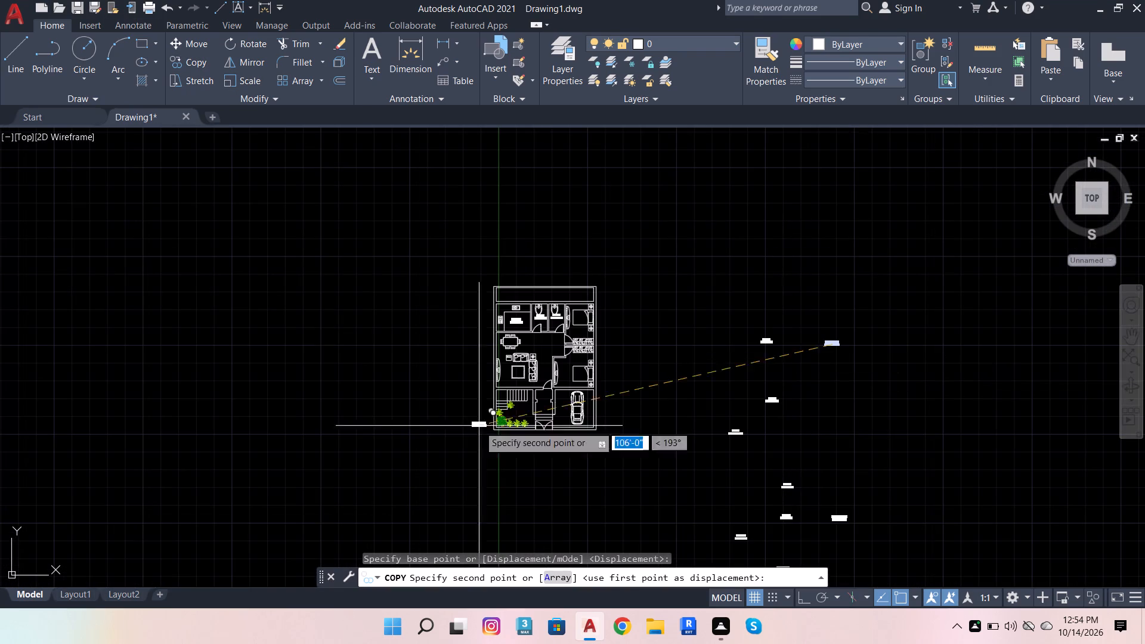
pyautogui.scroll(3, 628, 324)
pyautogui.scroll(1, 516, 320)
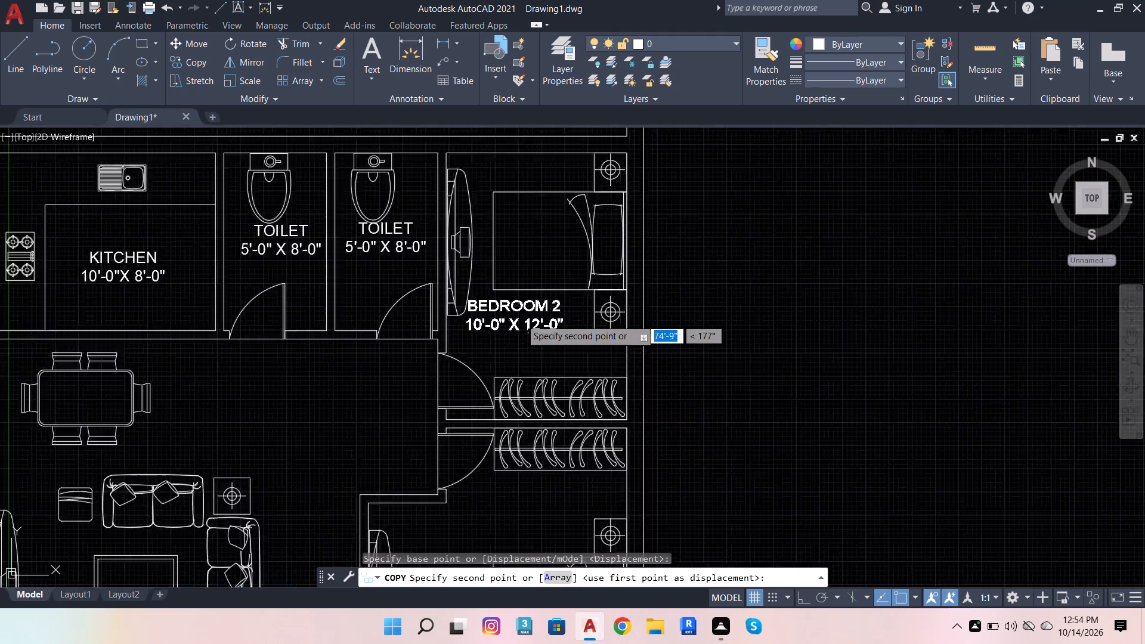
pyautogui.scroll(2, 522, 319)
pyautogui.click(541, 342)
pyautogui.scroll(-4, 576, 303)
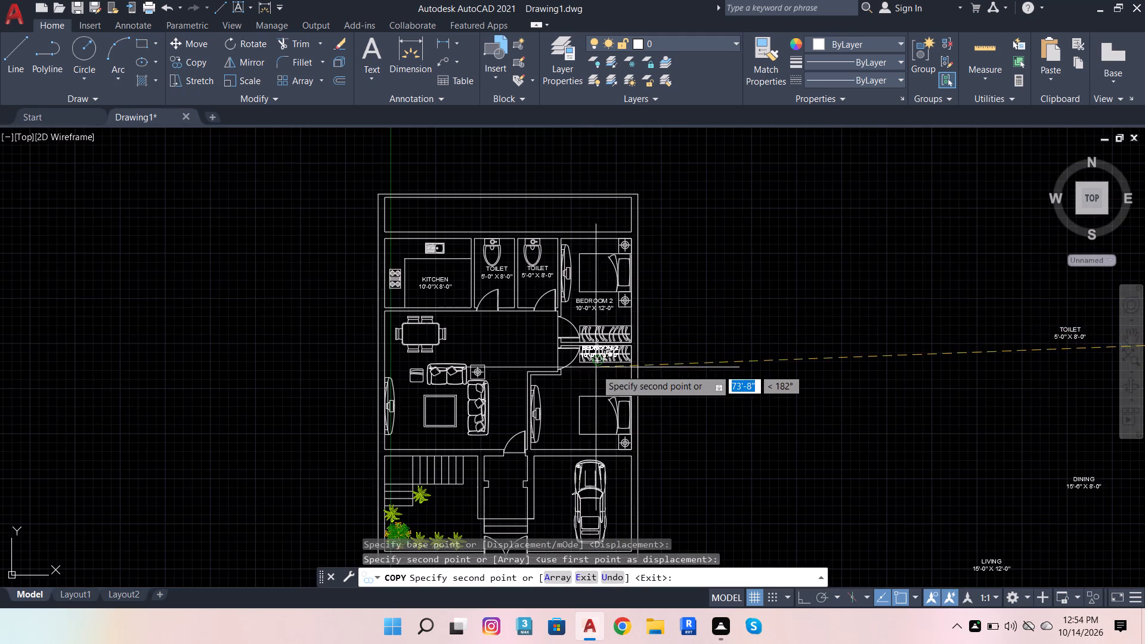
pyautogui.scroll(3, 595, 374)
pyautogui.click(577, 392)
pyautogui.press('Escape')
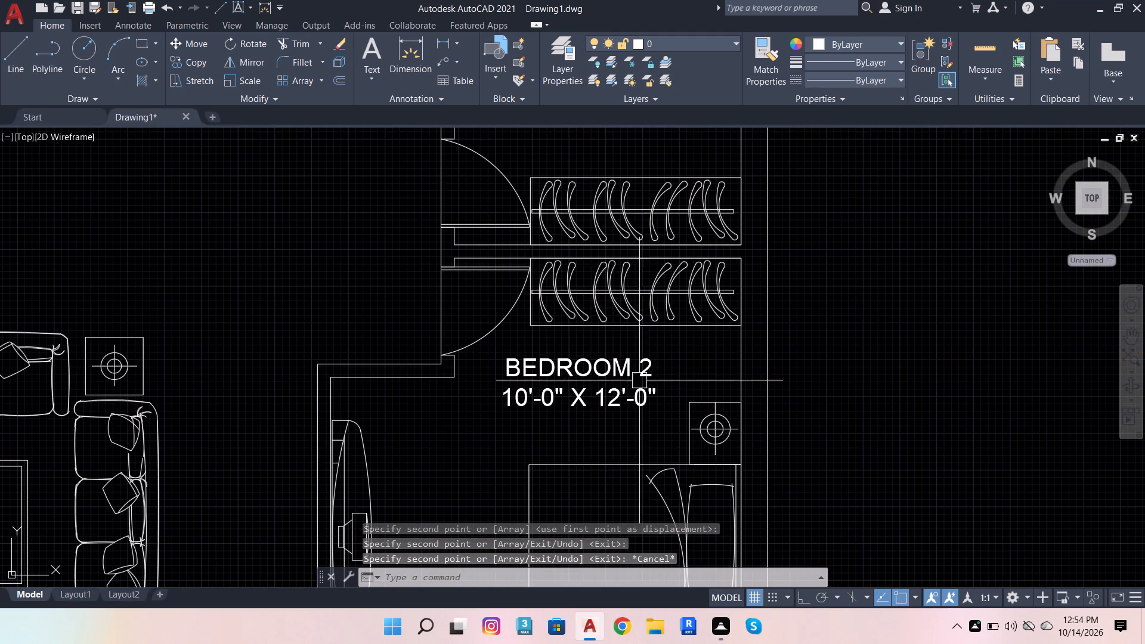
# Edit the lower bedroom's label so its first line reads BEDROOM 1.
pyautogui.doubleClick(643, 378)
pyautogui.scroll(3, 659, 366)
pyautogui.click(660, 366)
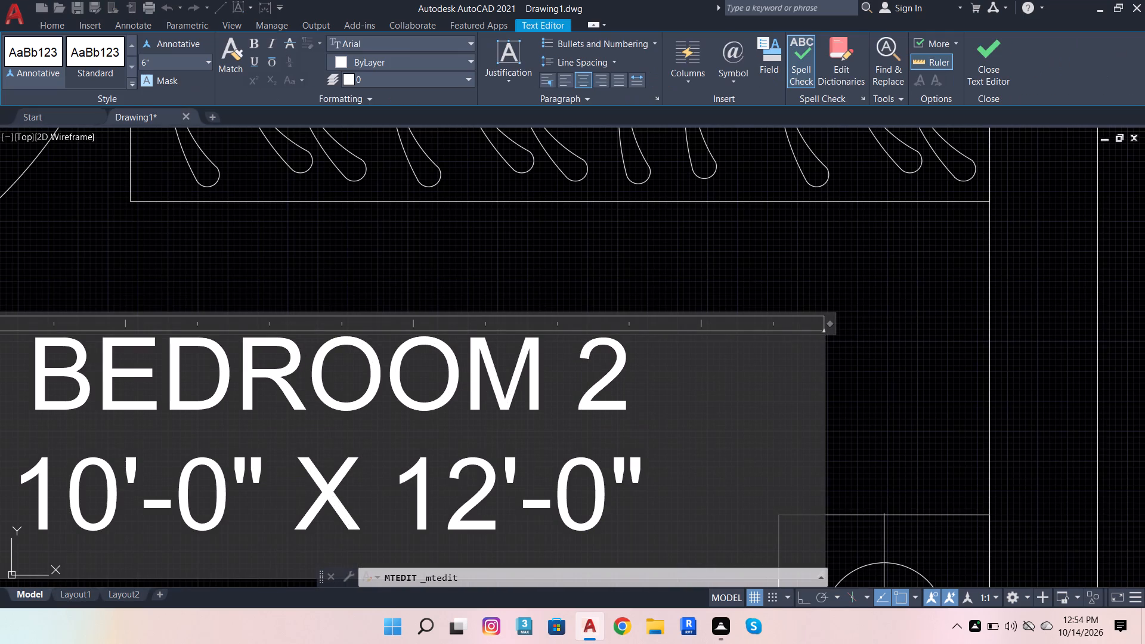
pyautogui.press('BackSpace')
pyautogui.press('1')
pyautogui.scroll(-4, 847, 254)
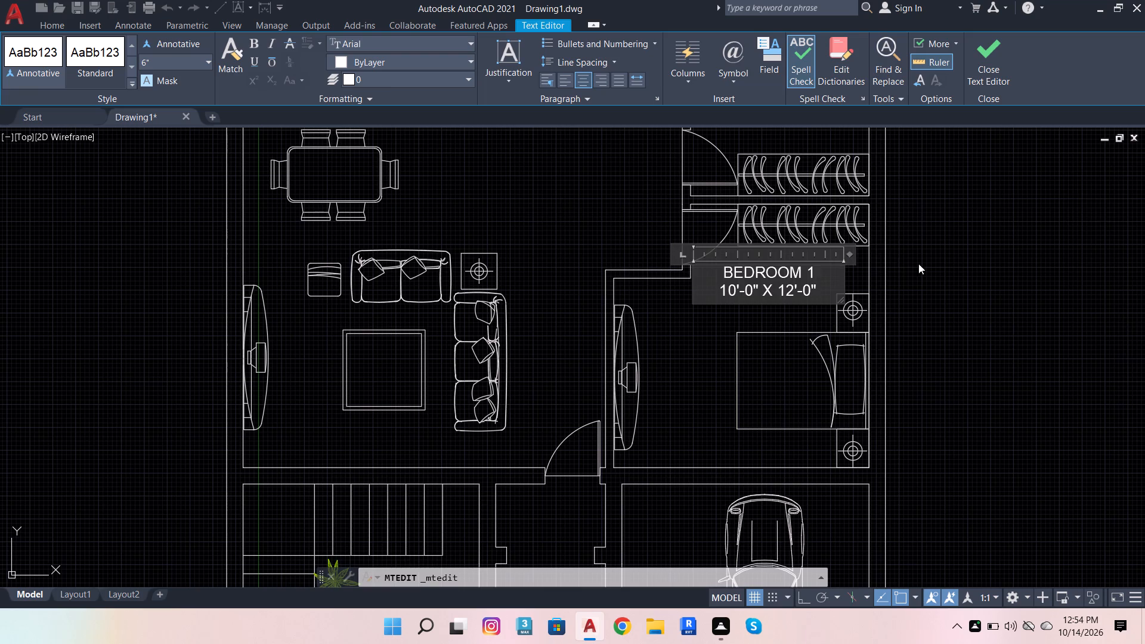
pyautogui.click(920, 264)
# Delete the original TOILET and BEDROOM 2 labels left outside the plan.
pyautogui.scroll(-4, 397, 394)
pyautogui.scroll(2, 772, 345)
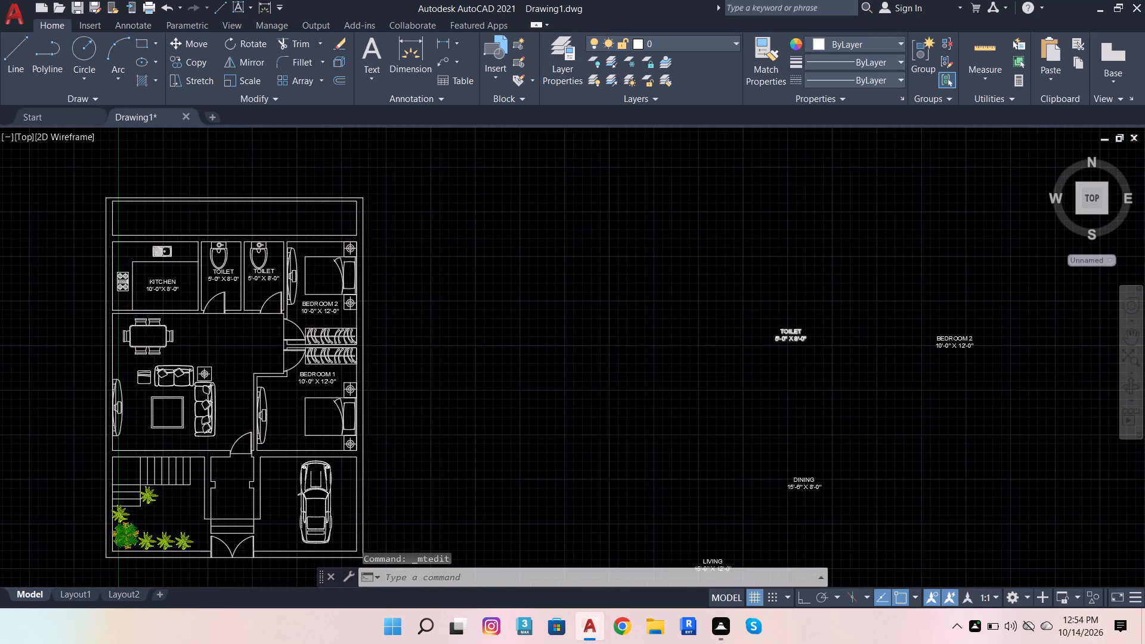
pyautogui.click(782, 338)
pyautogui.click(1059, 344)
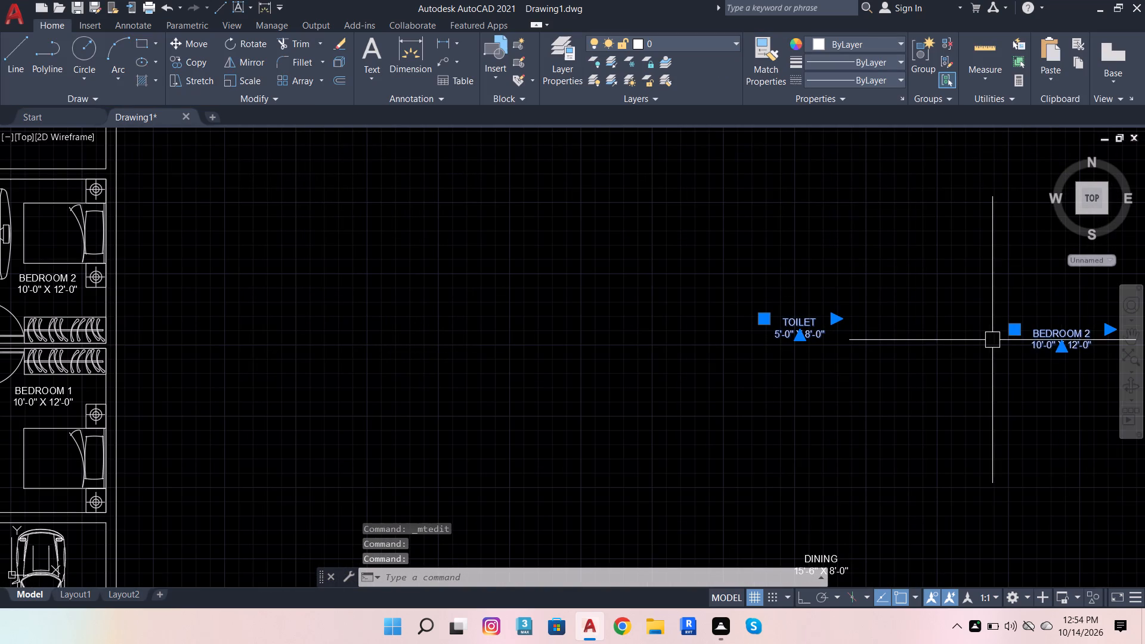
pyautogui.press('Delete')
# Move the DINING label from beside the plan onto the dining table.
pyautogui.scroll(-3, 943, 381)
pyautogui.scroll(2, 929, 420)
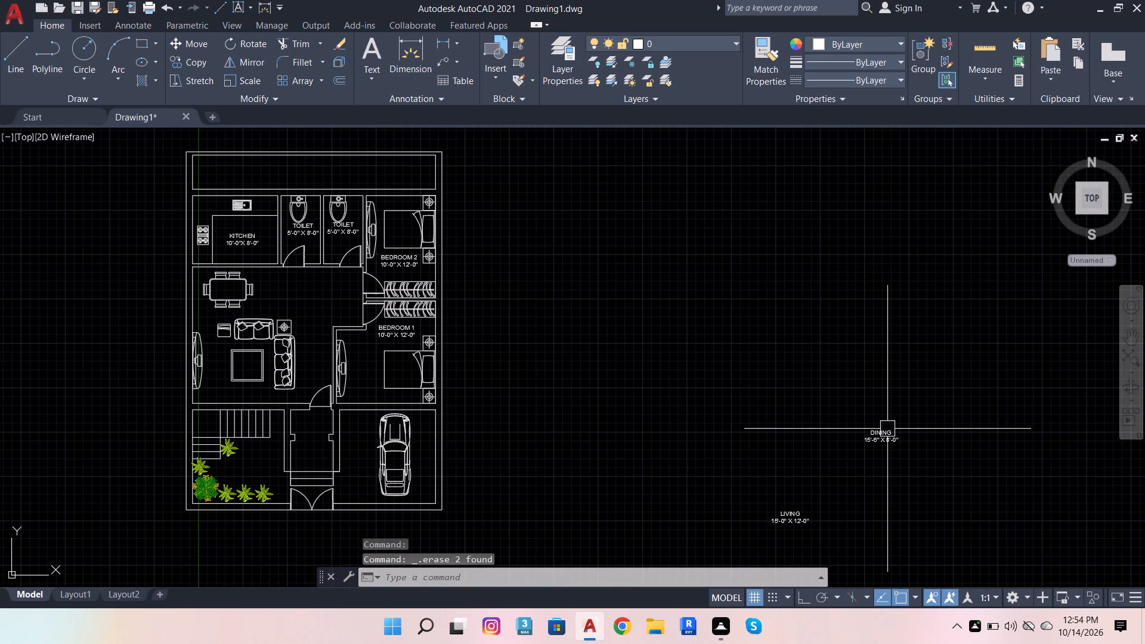
pyautogui.click(887, 429)
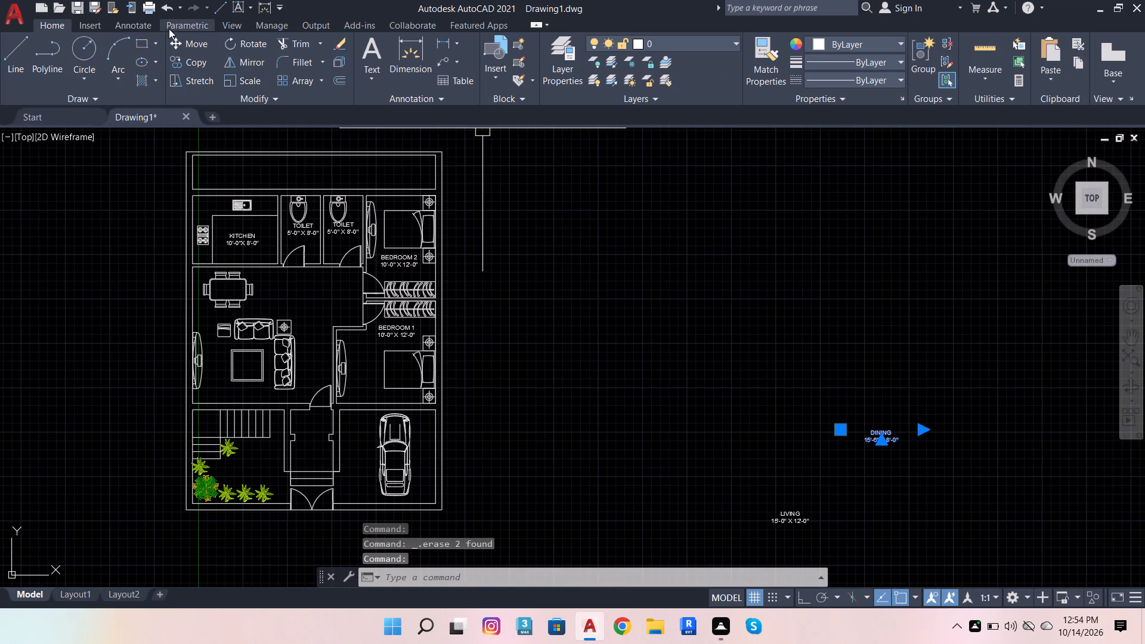
pyautogui.click(184, 36)
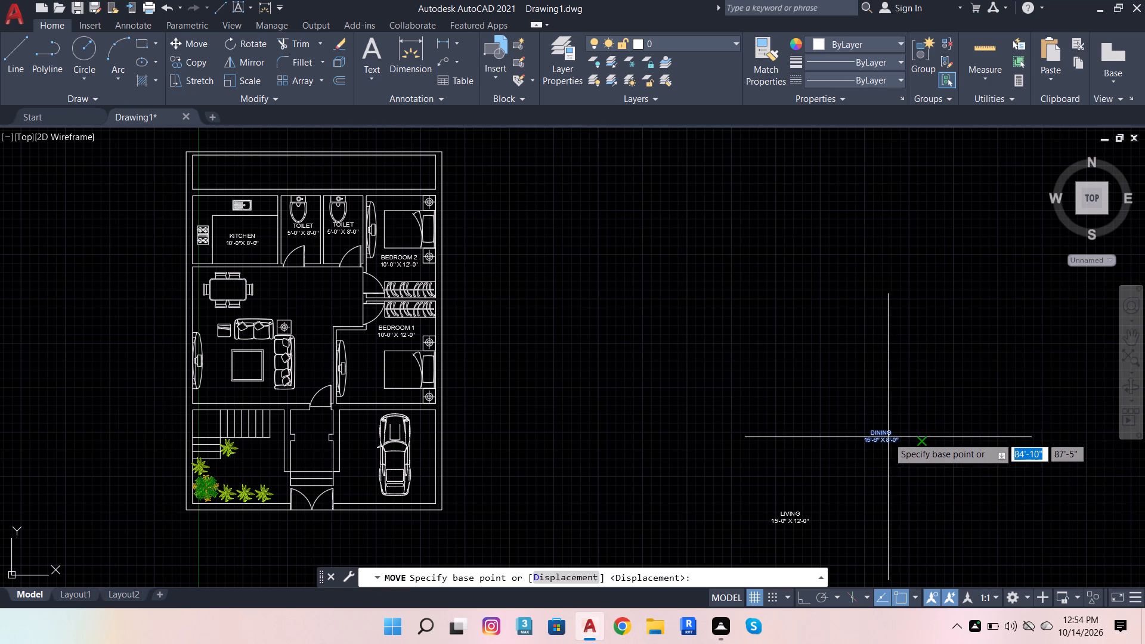
pyautogui.scroll(7, 884, 437)
pyautogui.click(818, 426)
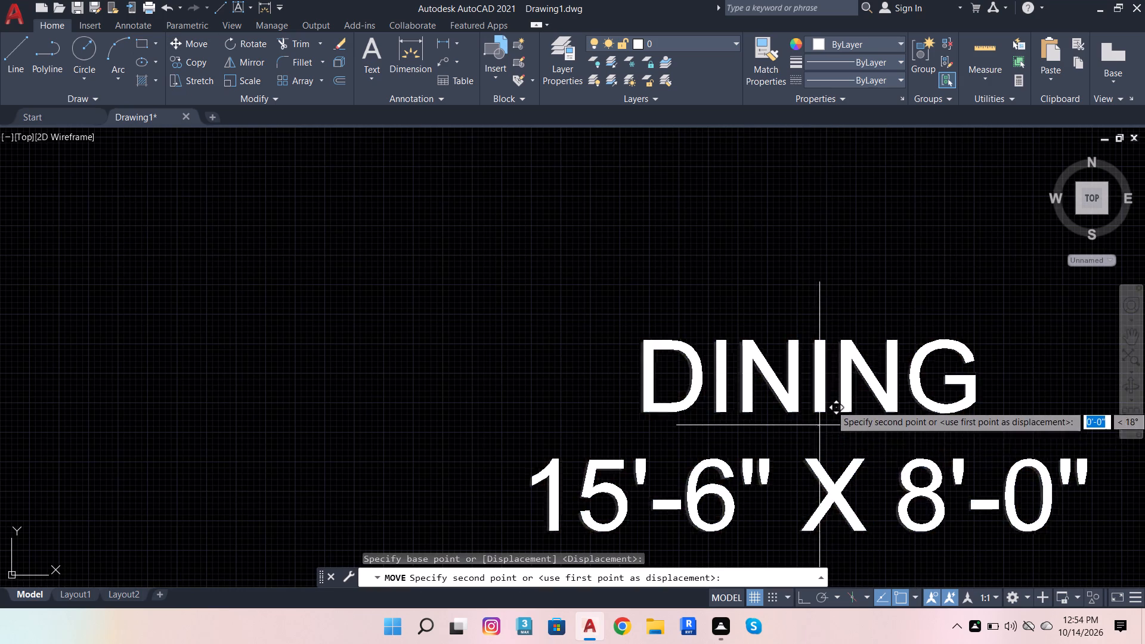
pyautogui.scroll(-8, 949, 348)
pyautogui.scroll(-3, 990, 400)
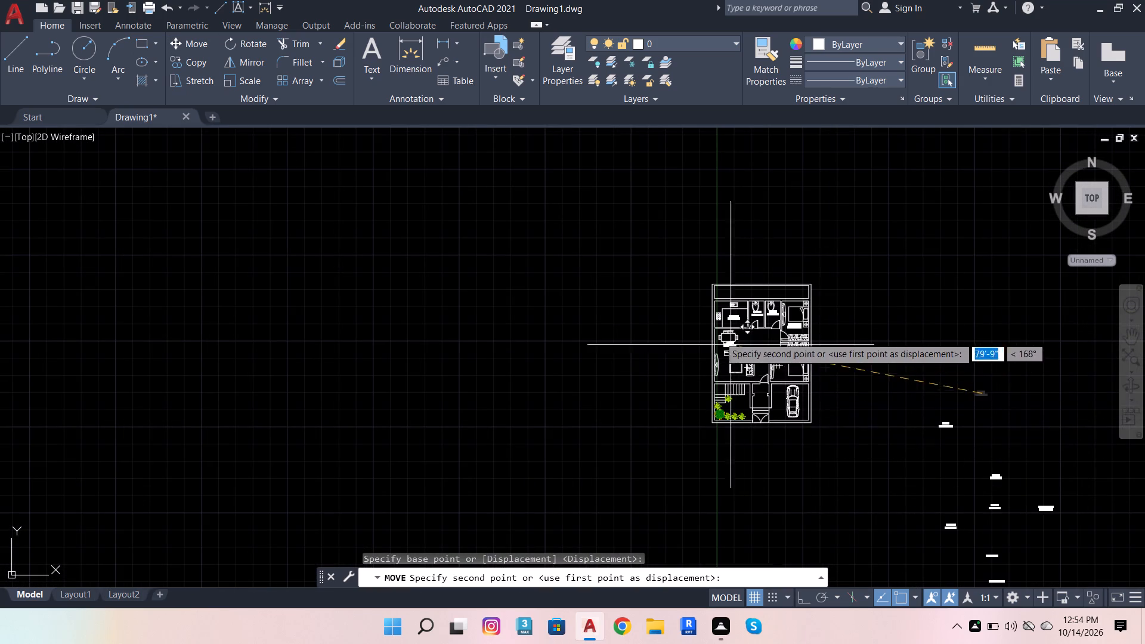
pyautogui.scroll(3, 714, 333)
pyautogui.scroll(2, 859, 363)
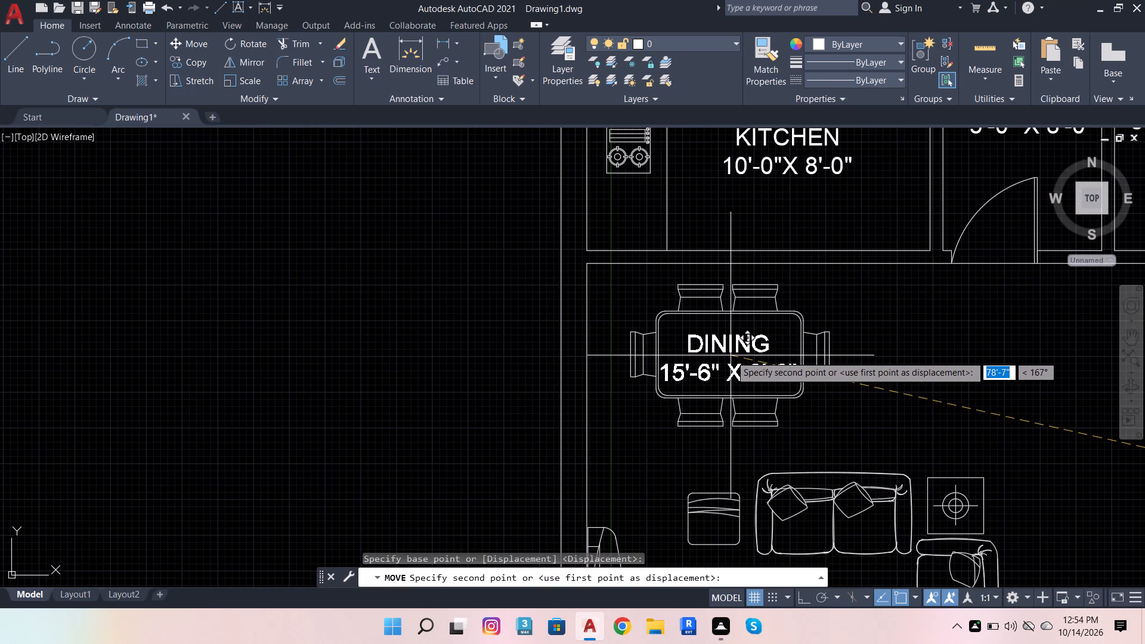
pyautogui.click(731, 355)
pyautogui.scroll(-4, 801, 333)
pyautogui.scroll(-3, 663, 411)
pyautogui.scroll(2, 759, 459)
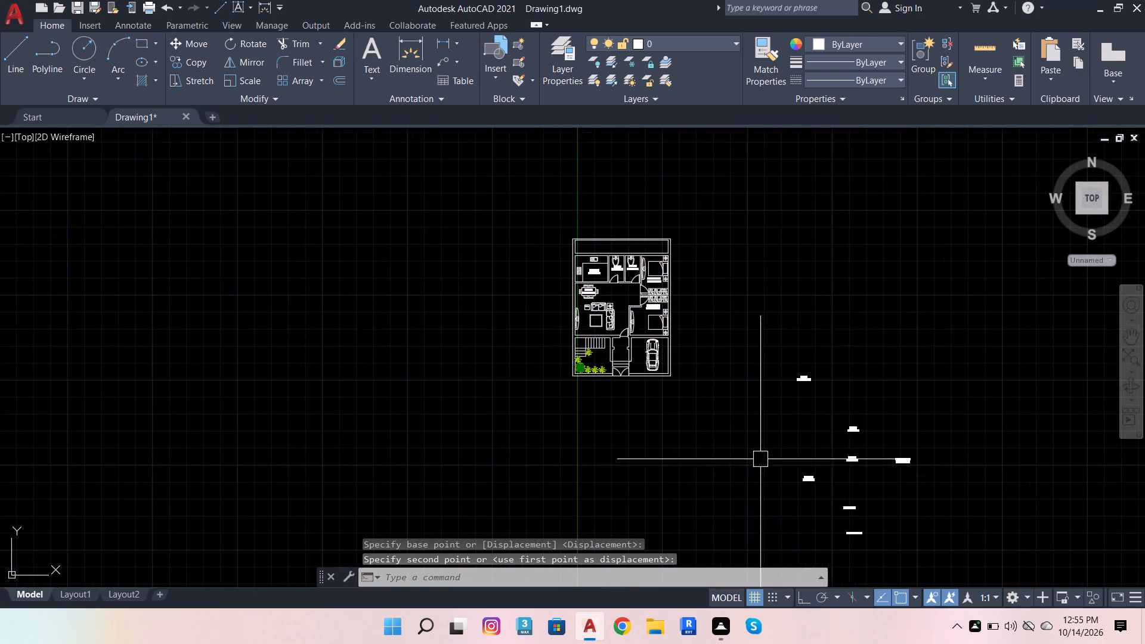
# Move the LIVING label from beside the plan onto the centre table in the living room.
pyautogui.scroll(2, 872, 436)
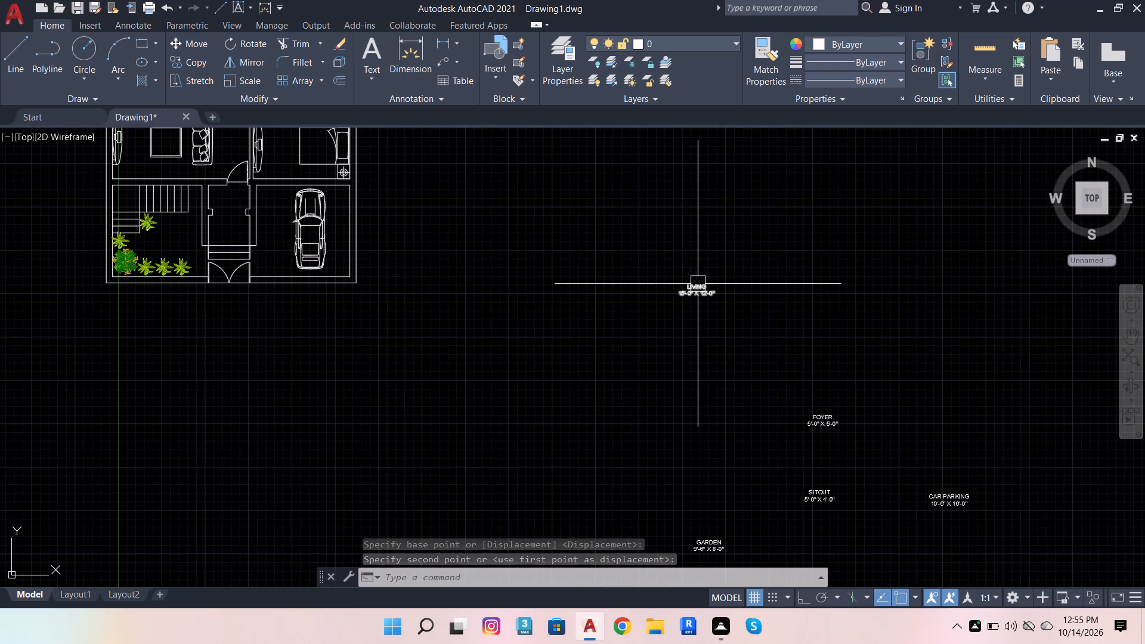
pyautogui.click(702, 289)
pyautogui.click(194, 44)
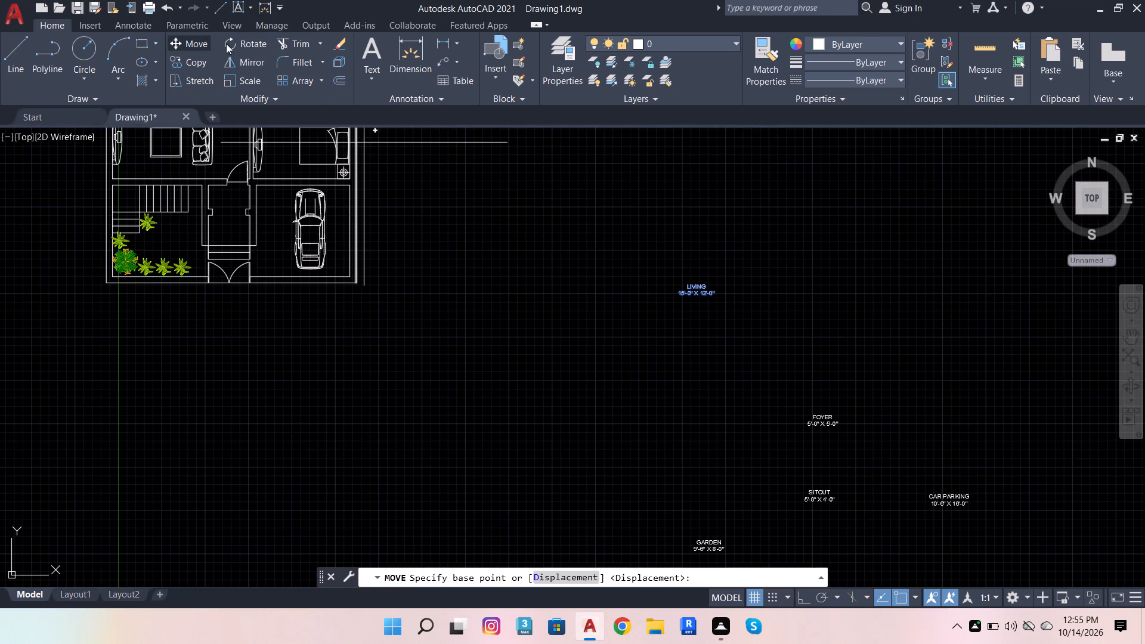
pyautogui.click(705, 292)
pyautogui.scroll(-3, 967, 302)
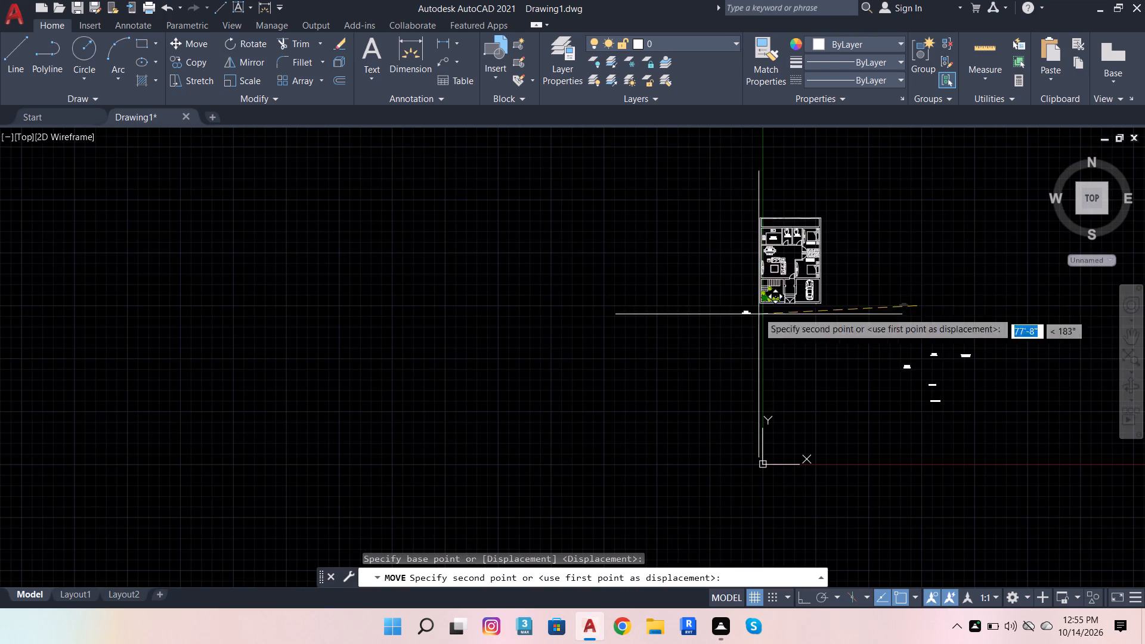
pyautogui.scroll(3, 810, 251)
pyautogui.scroll(2, 704, 343)
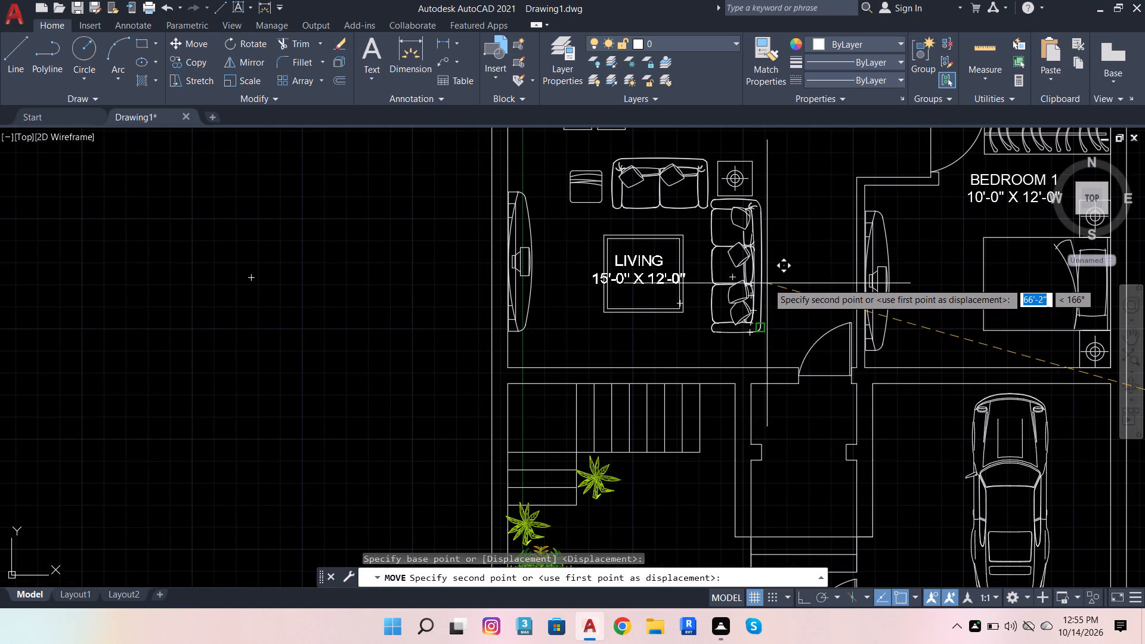
pyautogui.scroll(3, 775, 281)
pyautogui.click(775, 281)
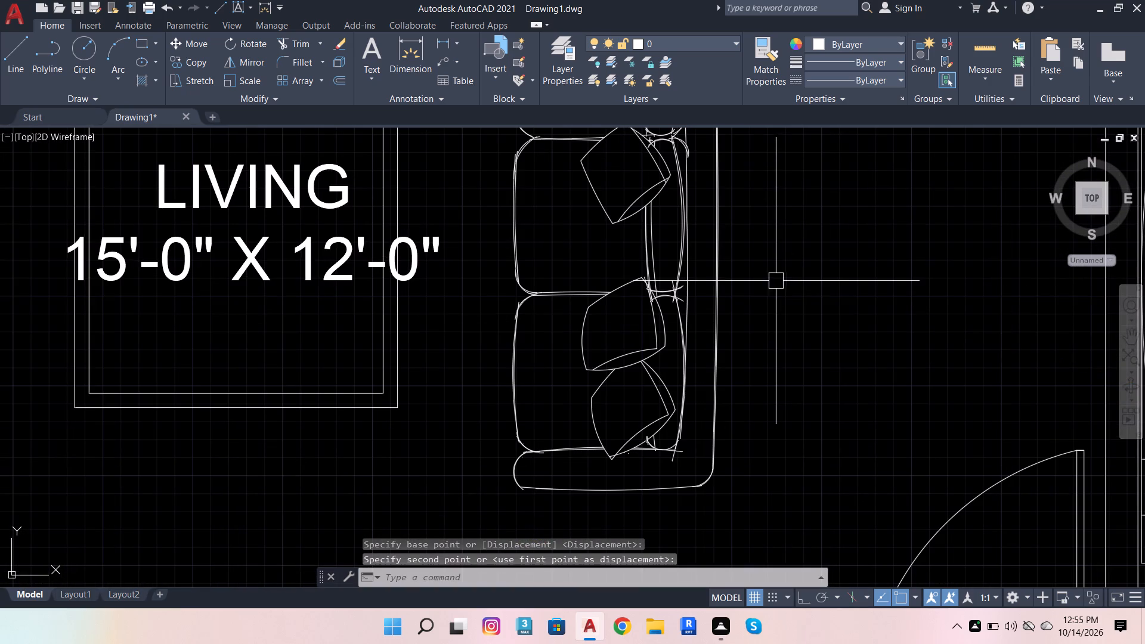
# Move the FOYER label from beside the plan into the foyer, just inside the entrance door below the living room.
pyautogui.scroll(-6, 825, 296)
pyautogui.scroll(-2, 719, 359)
pyautogui.scroll(-2, 809, 429)
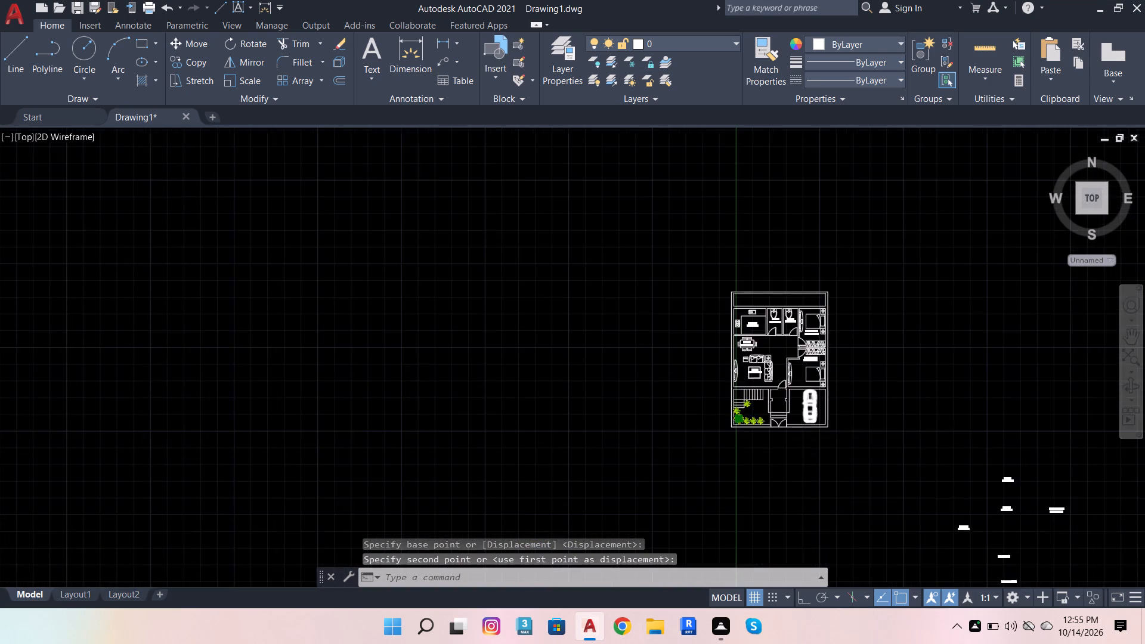
pyautogui.scroll(3, 977, 515)
pyautogui.scroll(1, 785, 308)
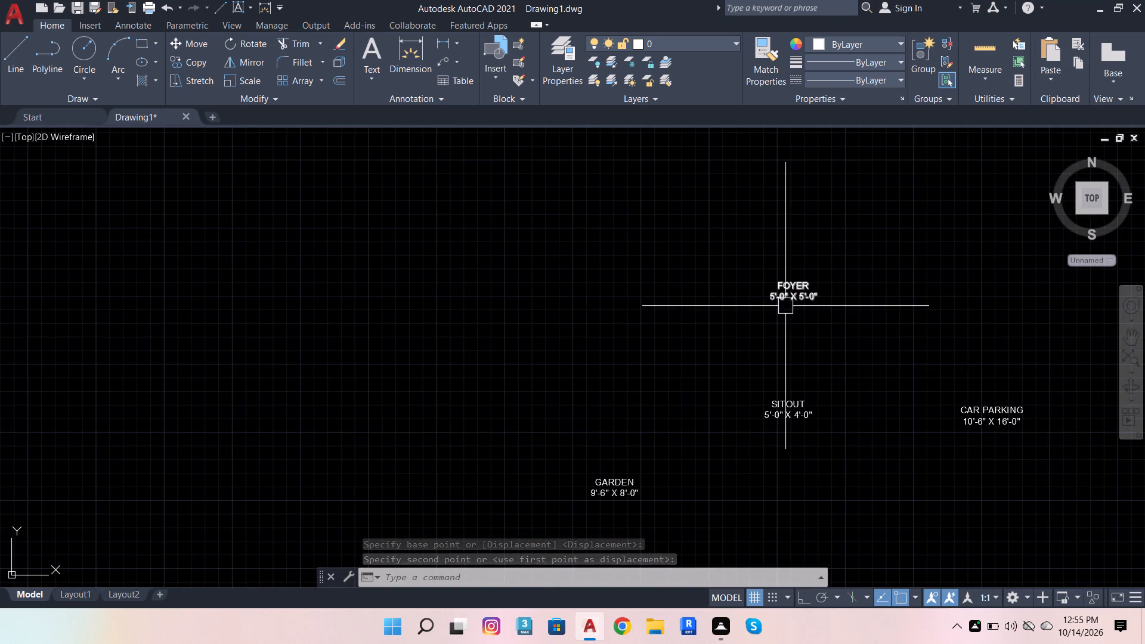
pyautogui.click(788, 298)
pyautogui.write('M')
pyautogui.press('space')
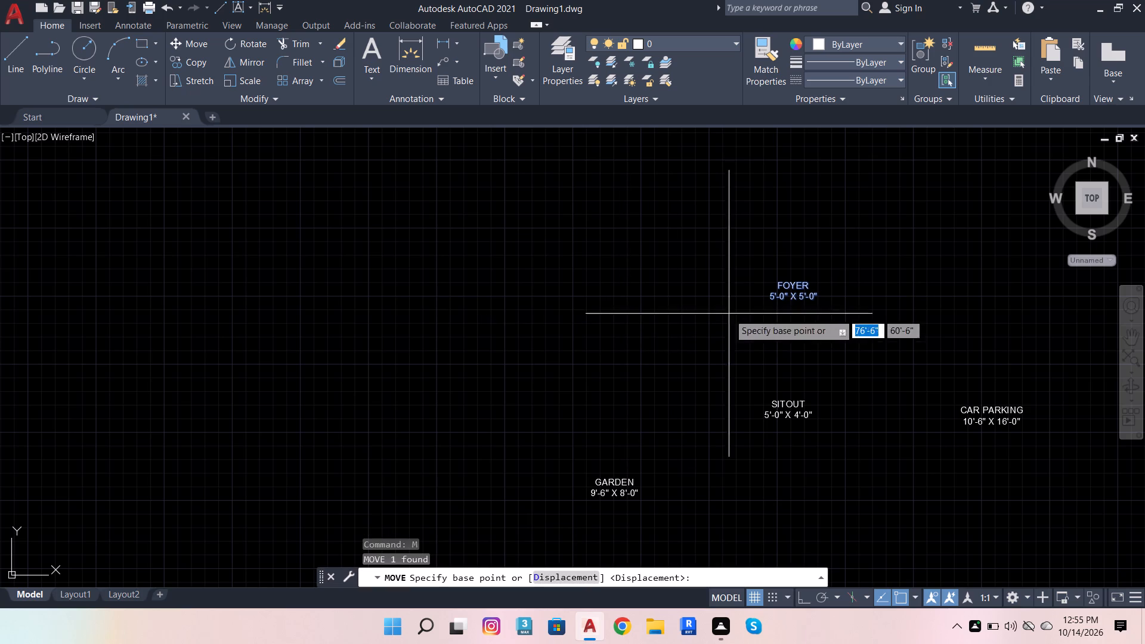
pyautogui.scroll(5, 787, 290)
pyautogui.scroll(3, 835, 281)
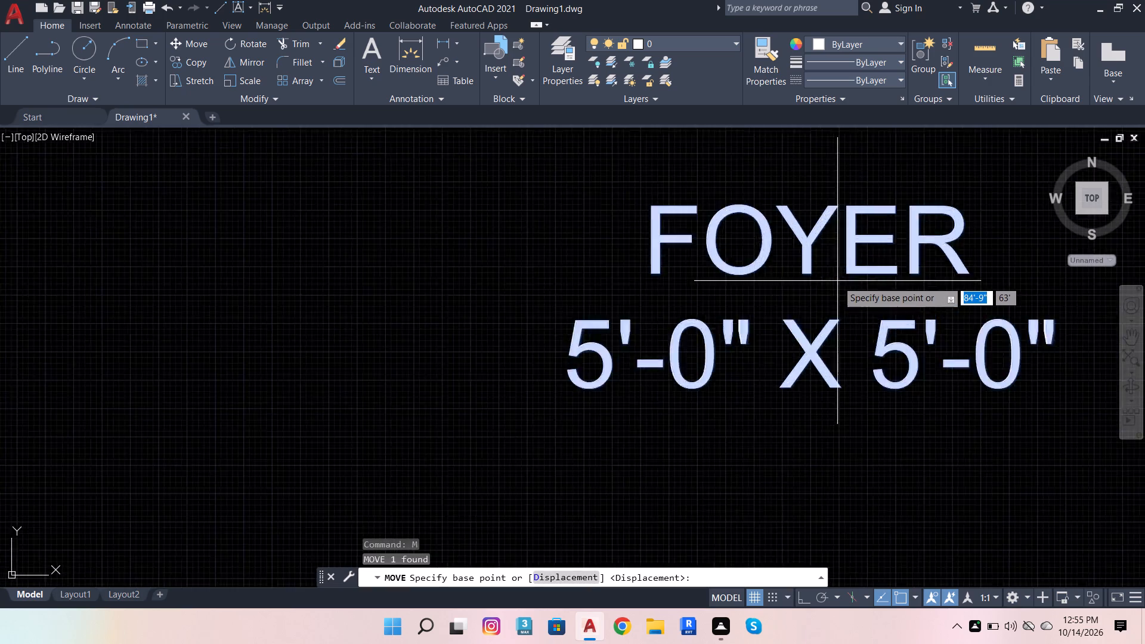
pyautogui.click(821, 252)
pyautogui.scroll(-11, 849, 242)
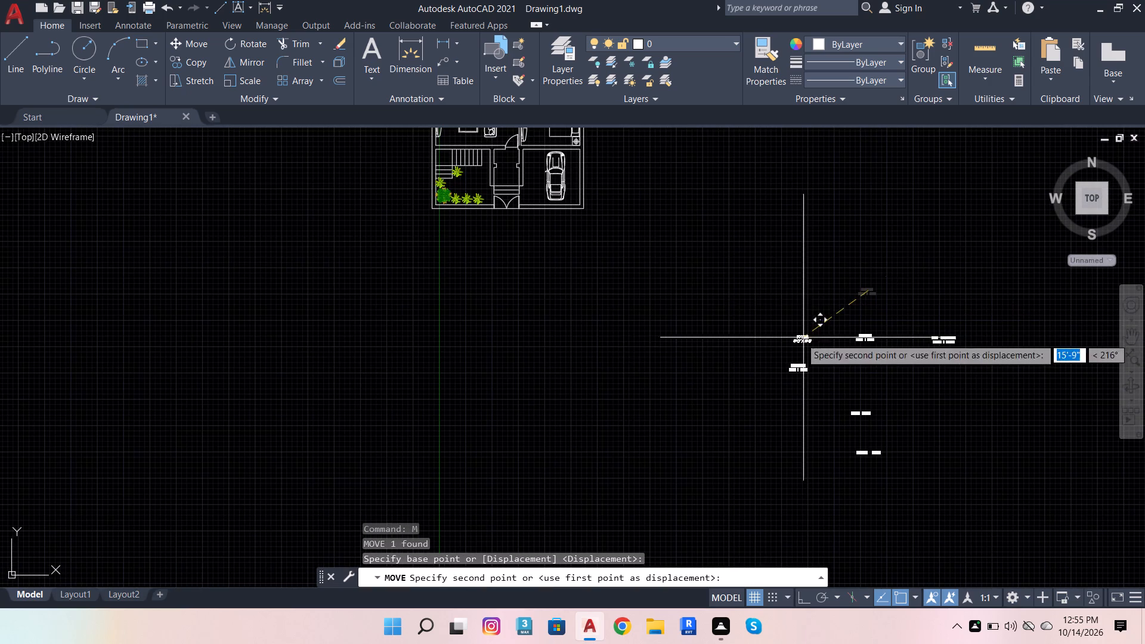
pyautogui.scroll(3, 450, 175)
pyautogui.scroll(-3, 525, 256)
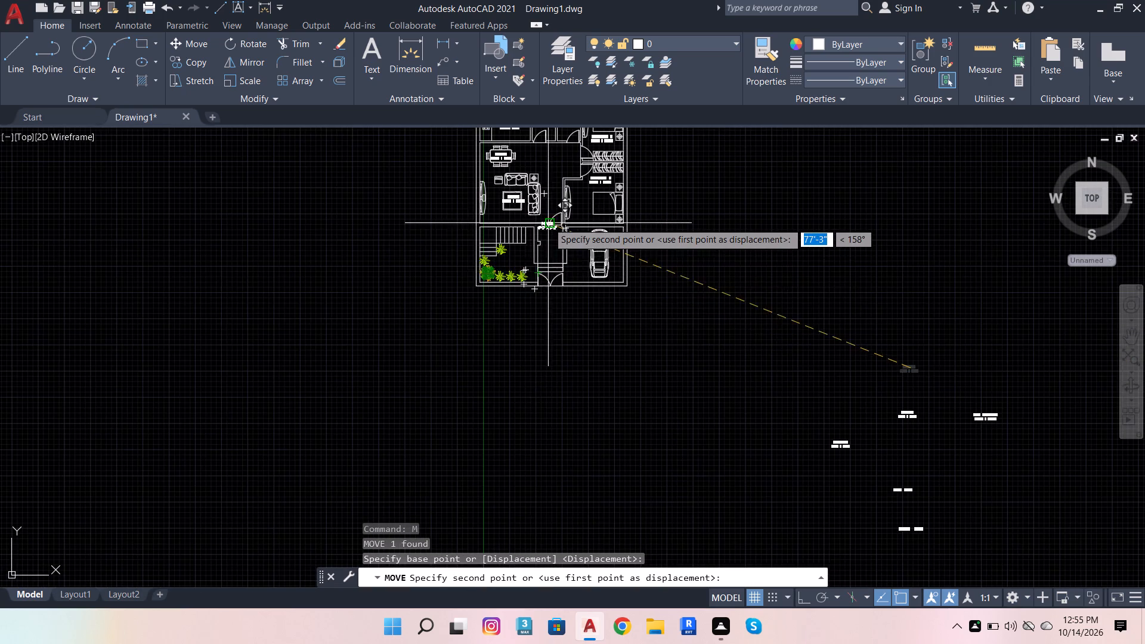
pyautogui.scroll(5, 548, 222)
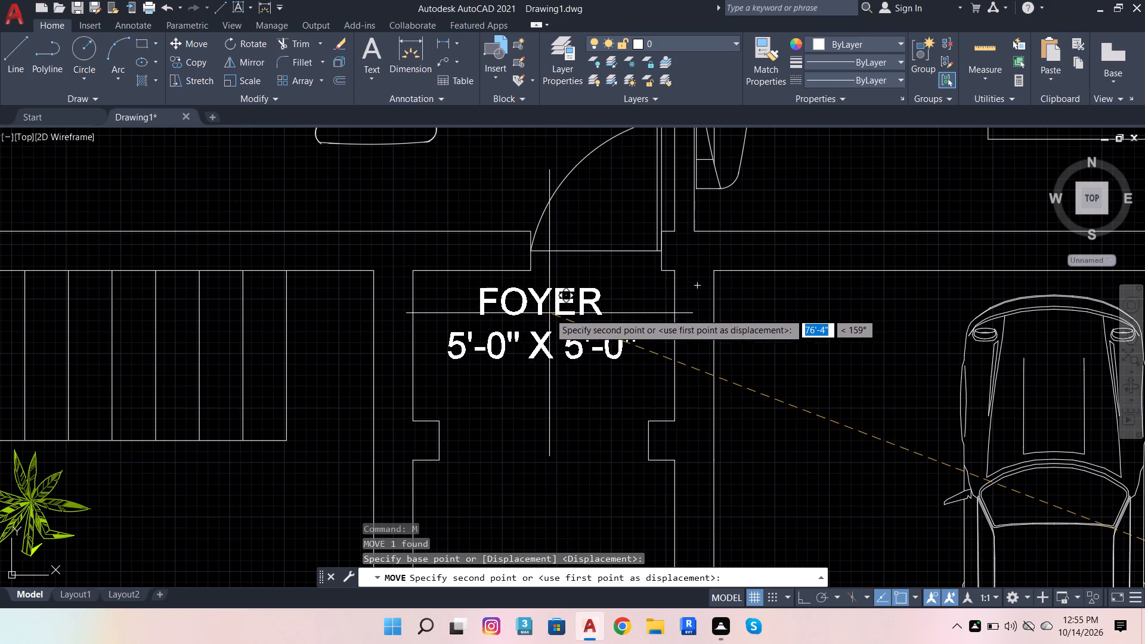
pyautogui.click(549, 313)
# Move the SITOUT label from beside the plan into the sitout, directly below the FOYER label.
pyautogui.scroll(-6, 515, 283)
pyautogui.scroll(2, 776, 425)
pyautogui.scroll(1, 708, 369)
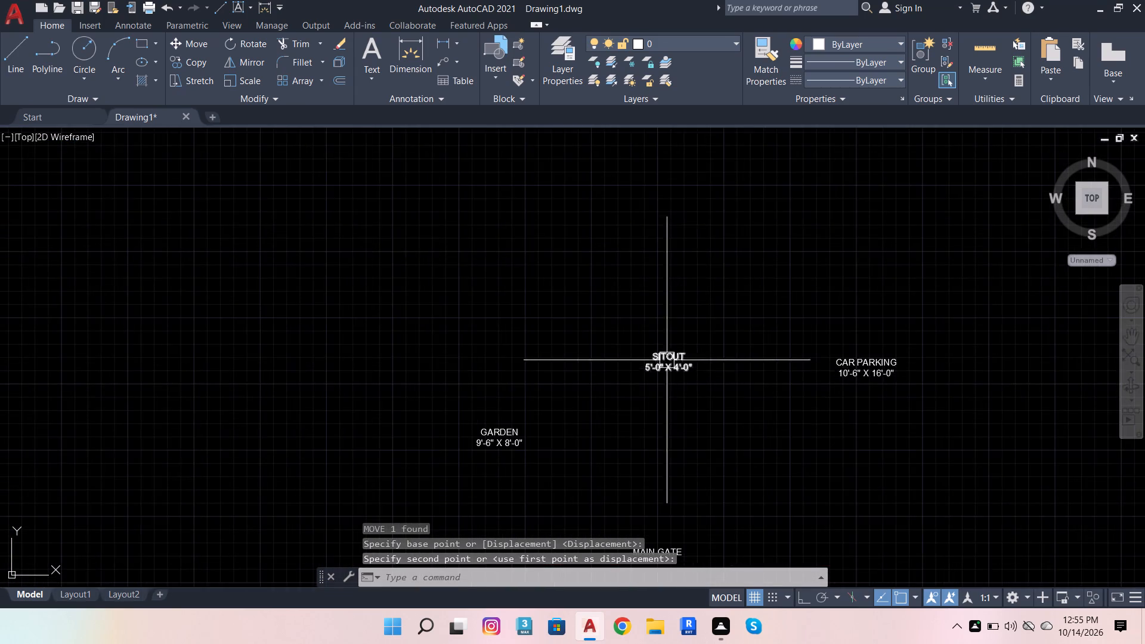
pyautogui.scroll(7, 667, 360)
pyautogui.click(695, 450)
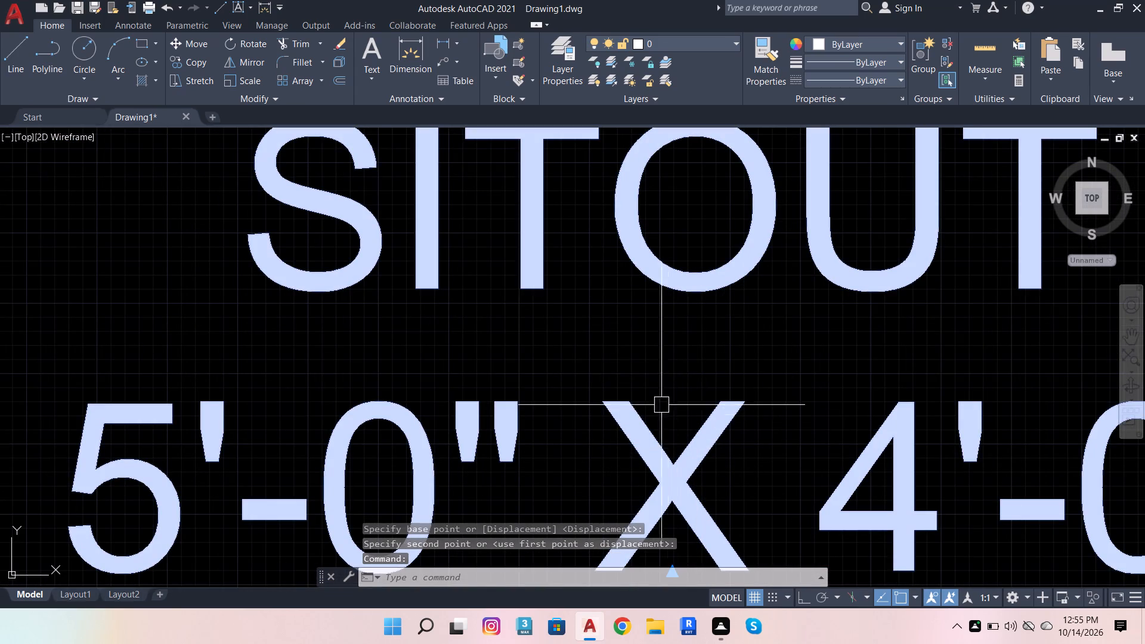
pyautogui.write('M')
pyautogui.press('space')
pyautogui.click(678, 481)
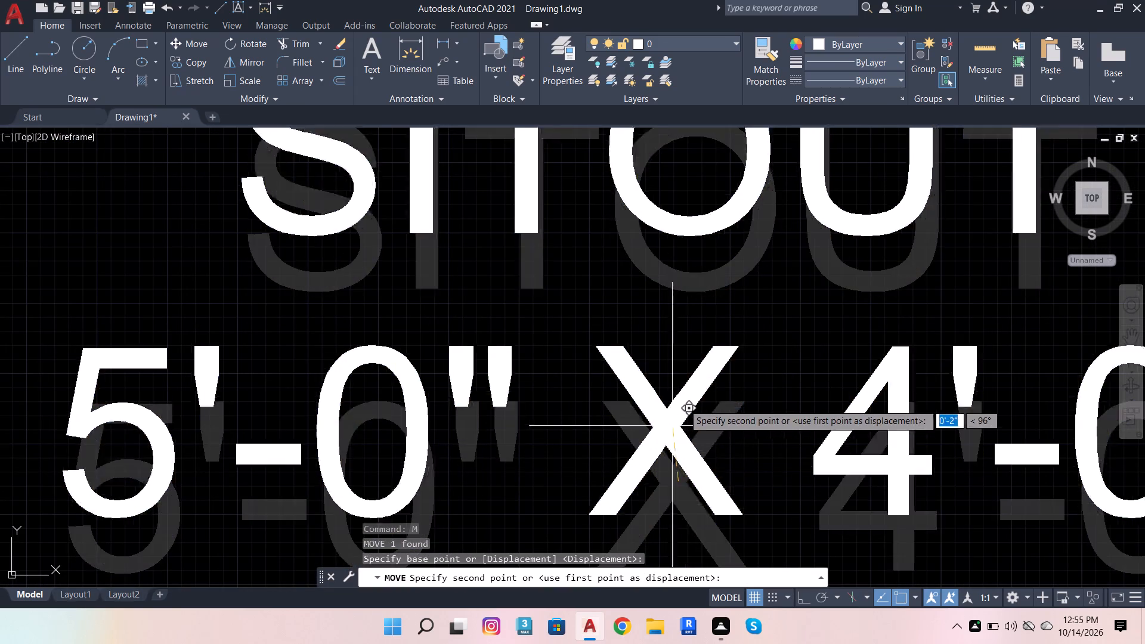
pyautogui.scroll(-14, 716, 381)
pyautogui.scroll(-3, 765, 380)
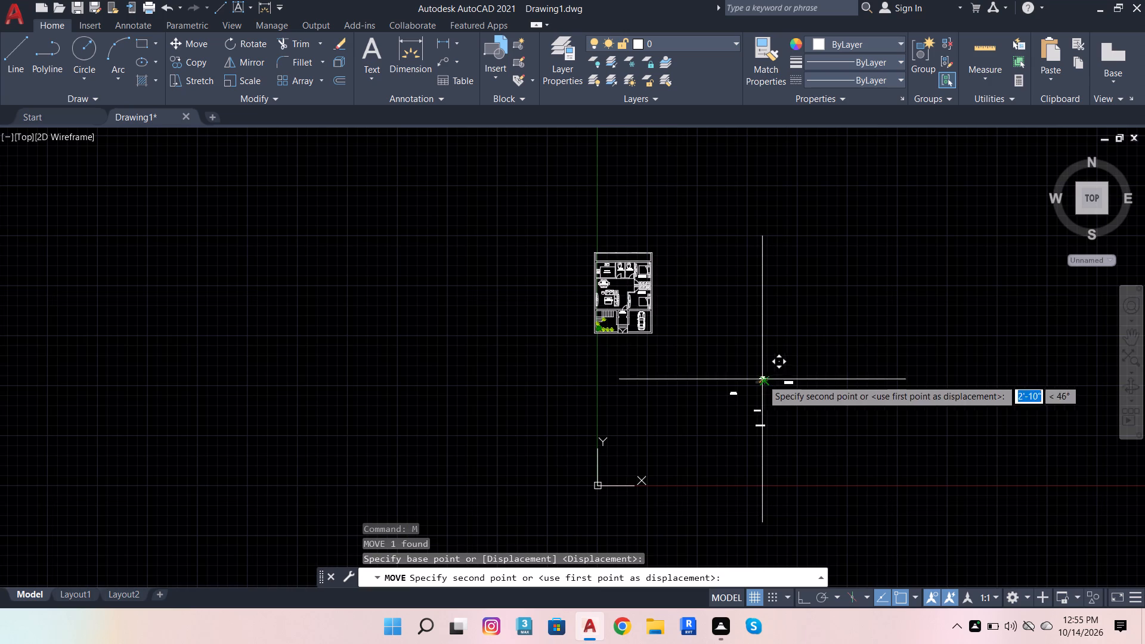
pyautogui.scroll(2, 541, 271)
pyautogui.scroll(3, 717, 379)
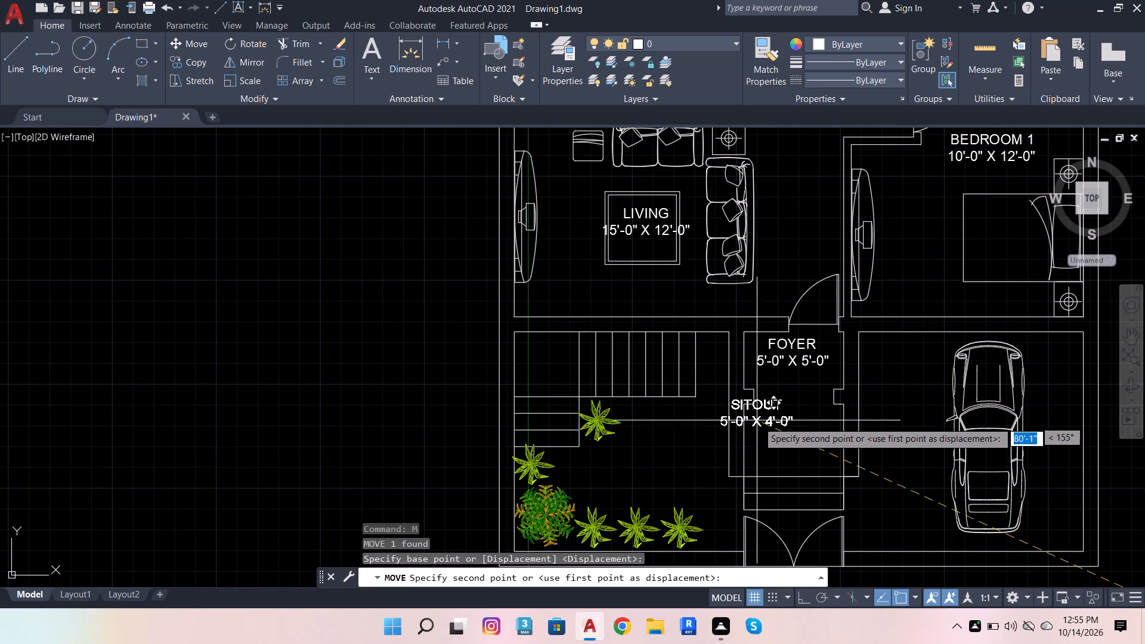
pyautogui.scroll(2, 786, 439)
pyautogui.click(802, 447)
# Move the GARDEN label from beside the plan into the garden area, above the row of plants.
pyautogui.scroll(-6, 667, 370)
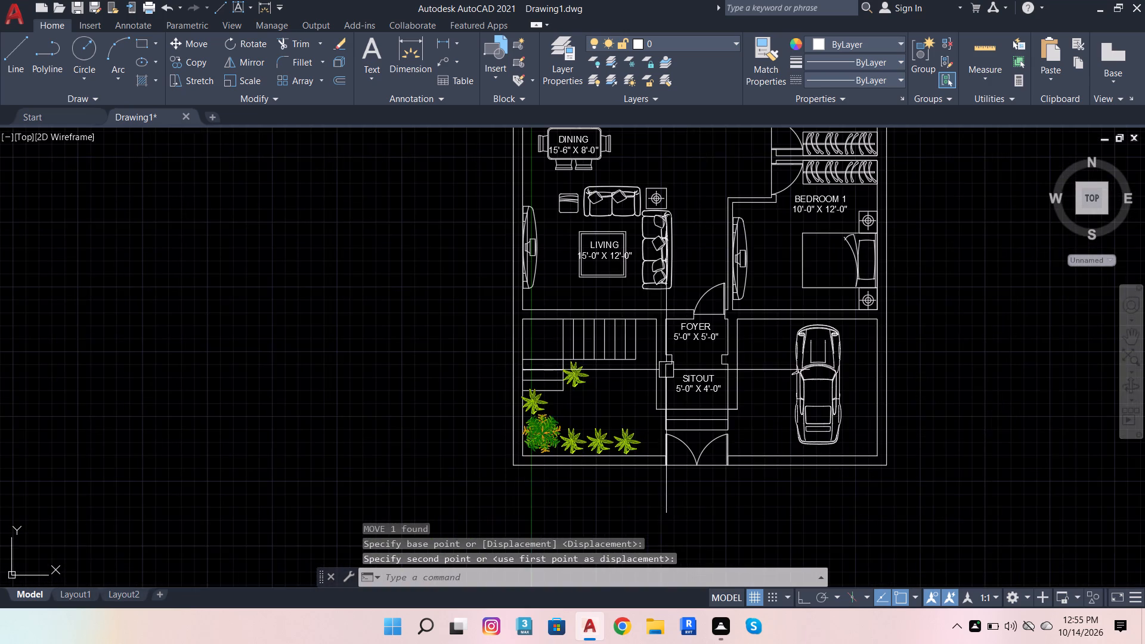
pyautogui.scroll(-4, 792, 472)
pyautogui.scroll(4, 996, 631)
pyautogui.scroll(-6, 902, 536)
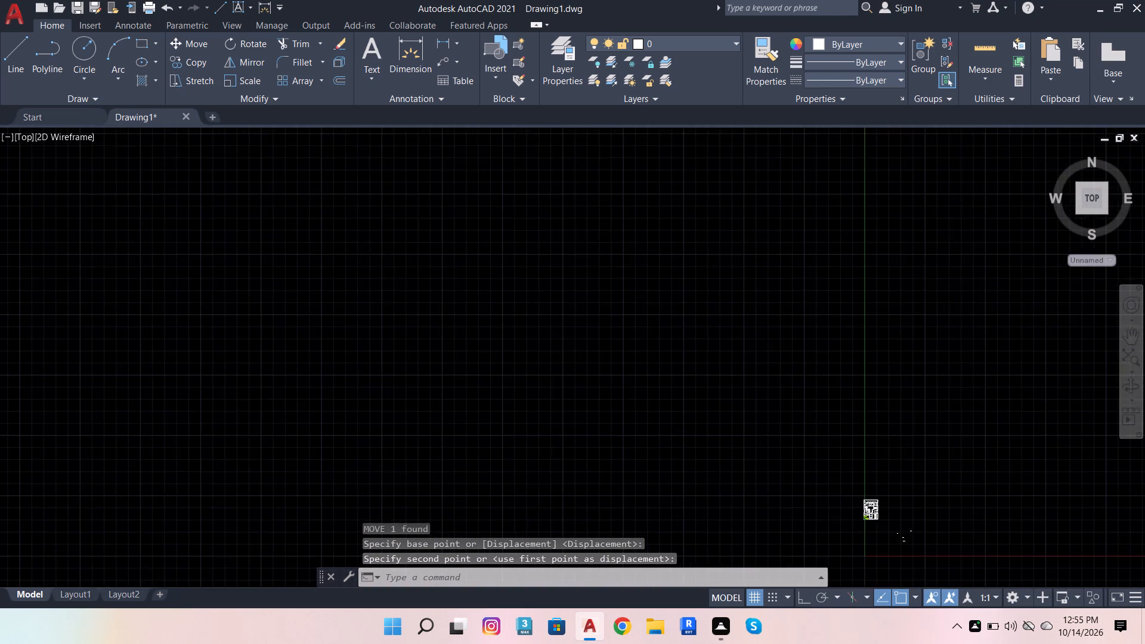
pyautogui.scroll(7, 909, 549)
pyautogui.scroll(-2, 756, 360)
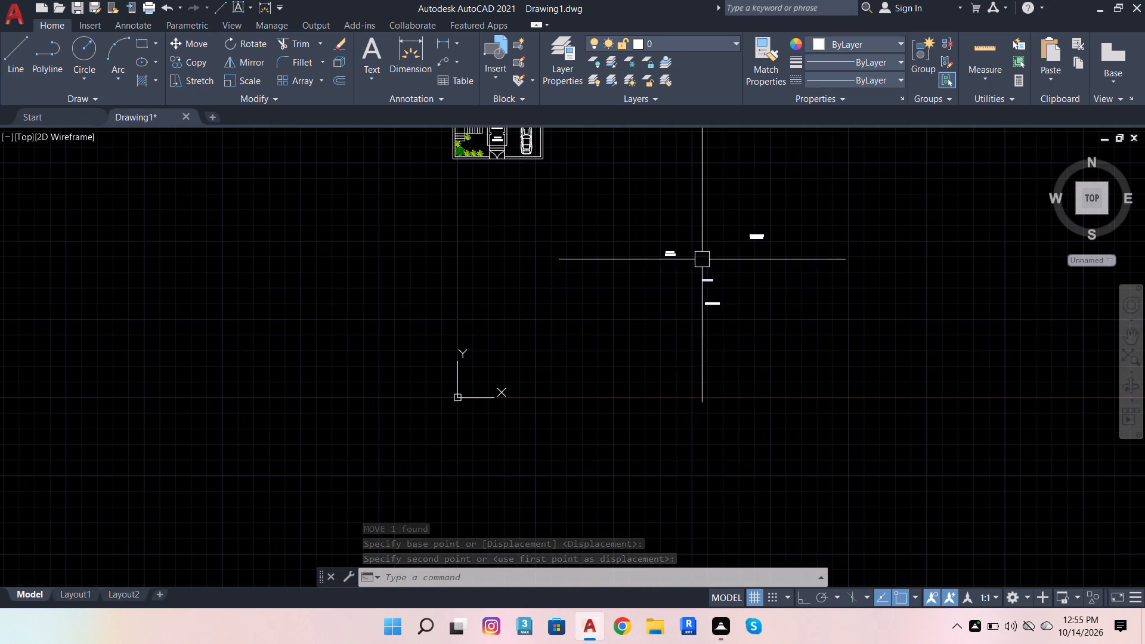
pyautogui.scroll(3, 702, 250)
pyautogui.scroll(2, 491, 275)
pyautogui.click(635, 251)
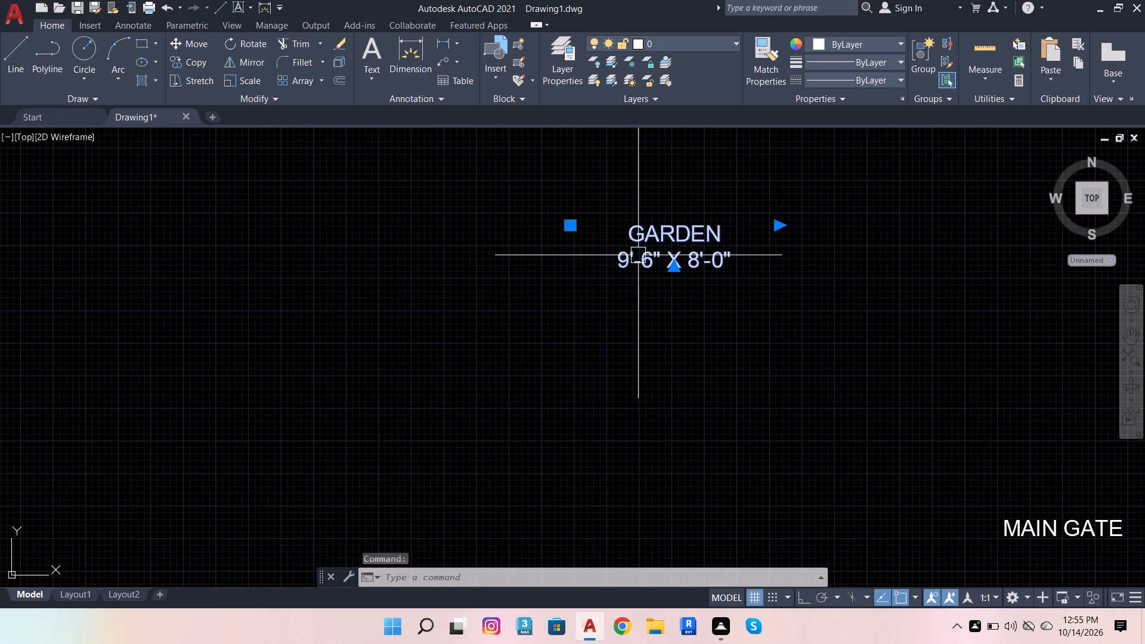
pyautogui.press('m')
pyautogui.press('space')
pyautogui.scroll(6, 682, 243)
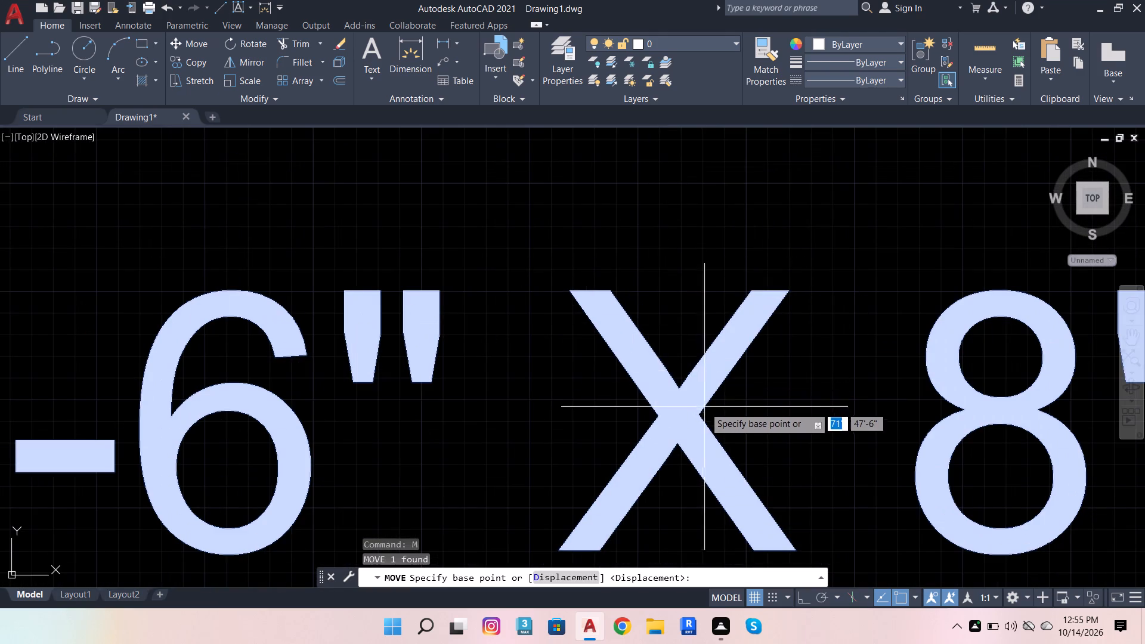
pyautogui.click(674, 423)
pyautogui.scroll(-7, 734, 343)
pyautogui.scroll(-3, 793, 352)
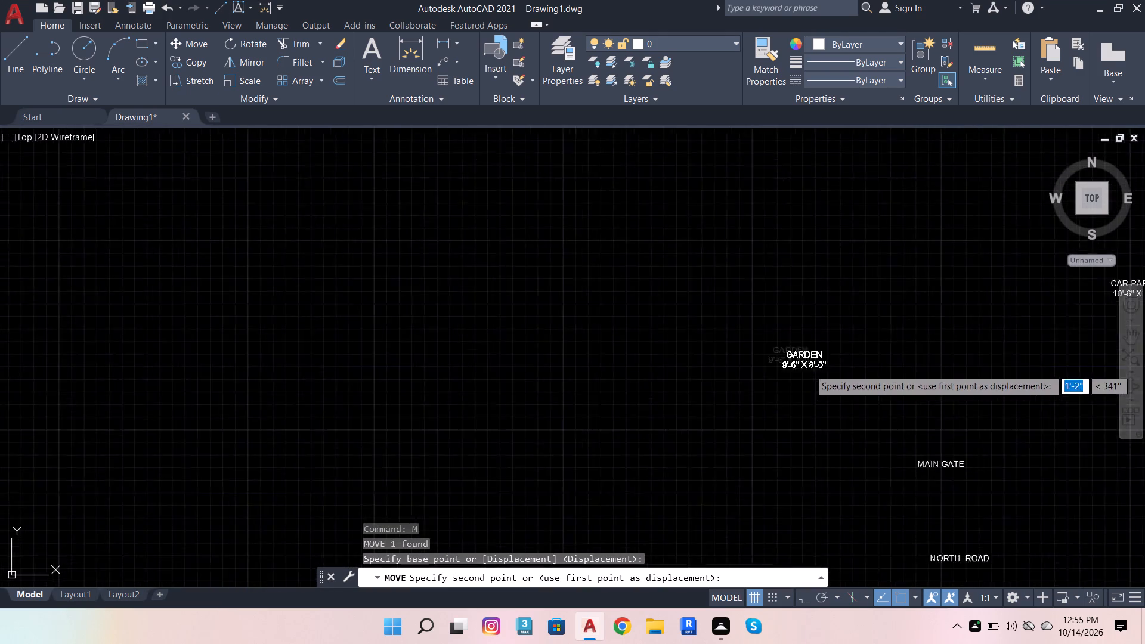
pyautogui.scroll(-3, 809, 369)
pyautogui.scroll(5, 480, 187)
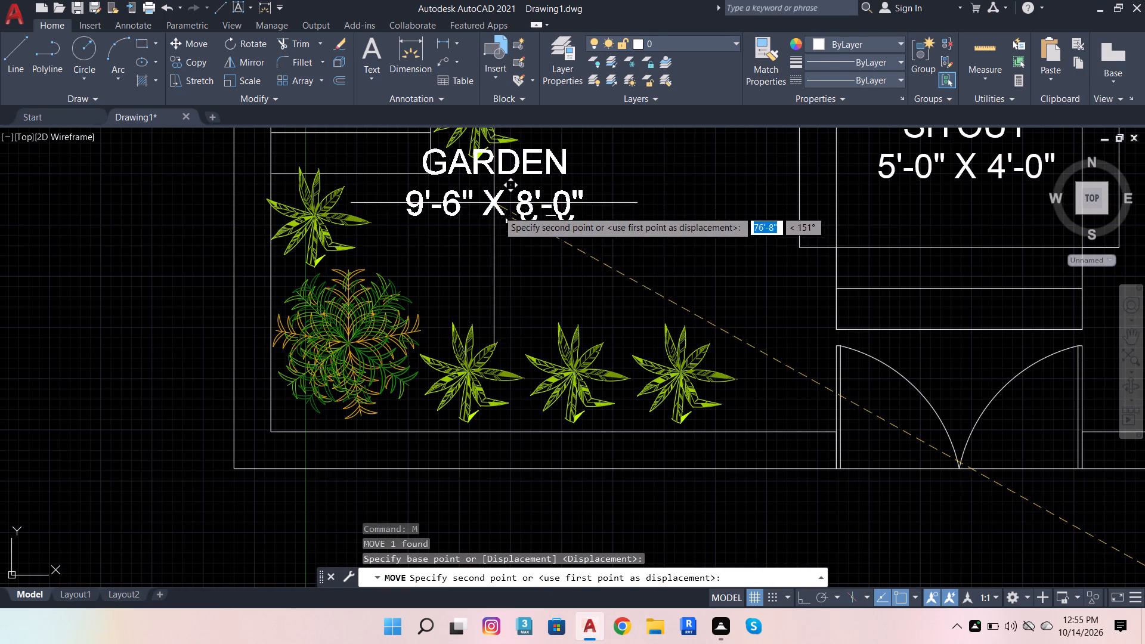
pyautogui.click(524, 243)
# Move the CAR PARKING label from beside the plan onto the car in the parking bay.
pyautogui.scroll(-4, 484, 264)
pyautogui.scroll(-4, 625, 333)
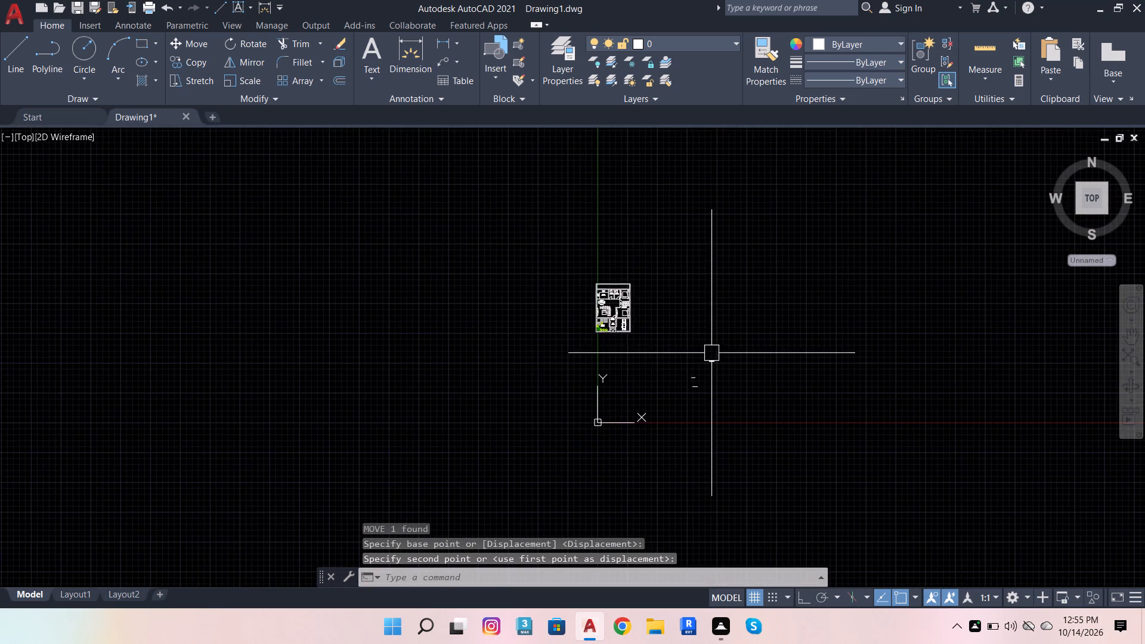
pyautogui.scroll(4, 715, 355)
pyautogui.click(663, 383)
pyautogui.press('space')
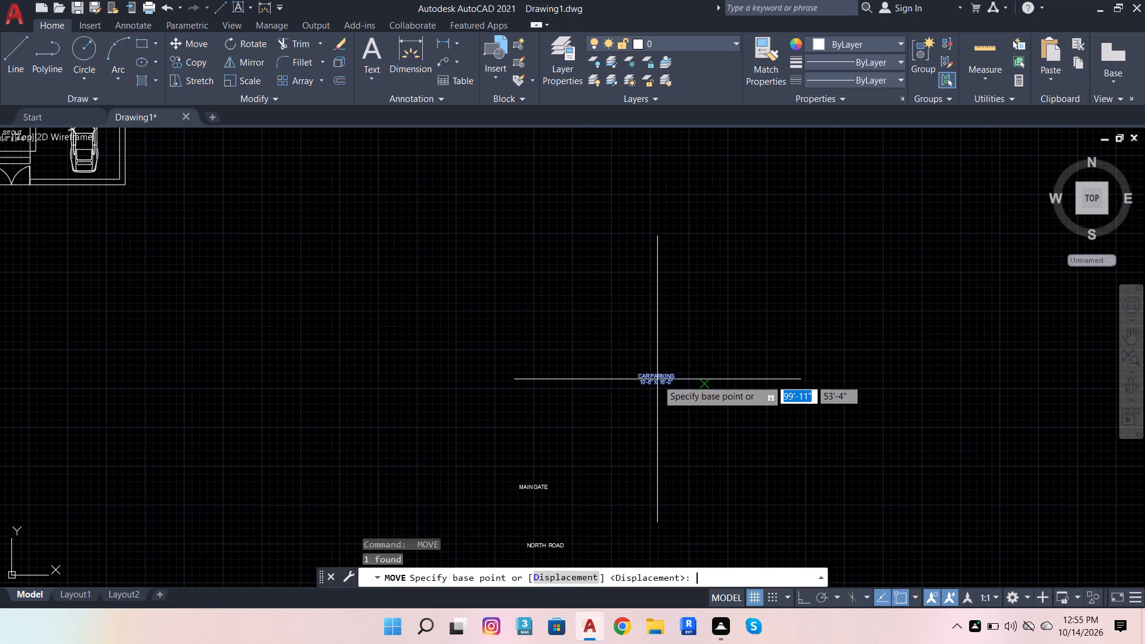
pyautogui.scroll(11, 657, 379)
pyautogui.click(650, 522)
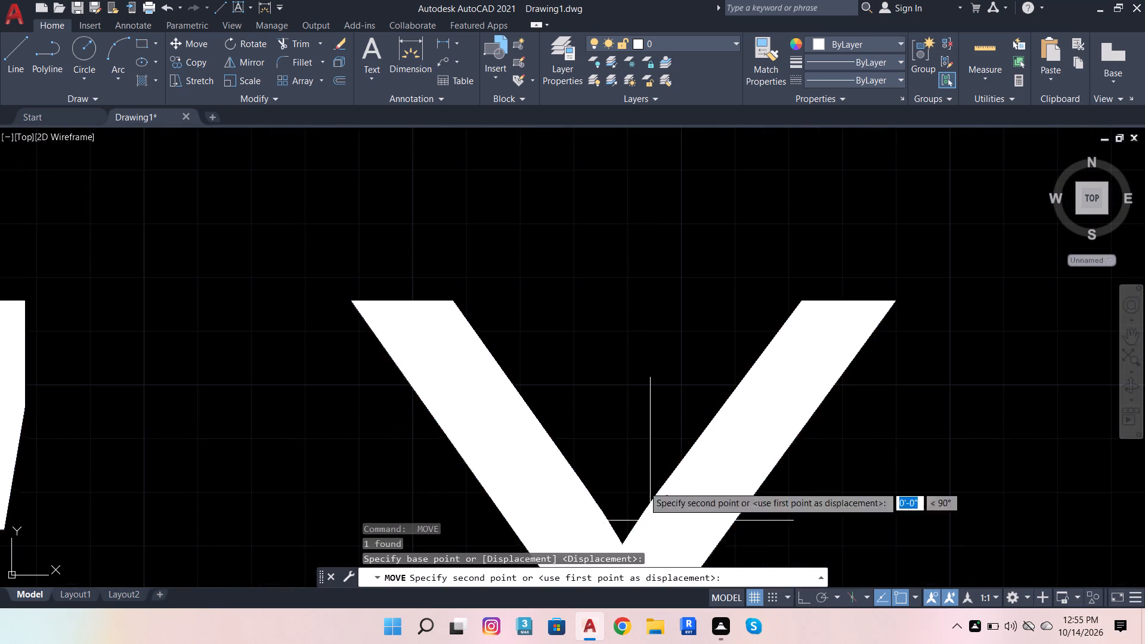
pyautogui.scroll(-6, 706, 382)
pyautogui.scroll(-12, 776, 394)
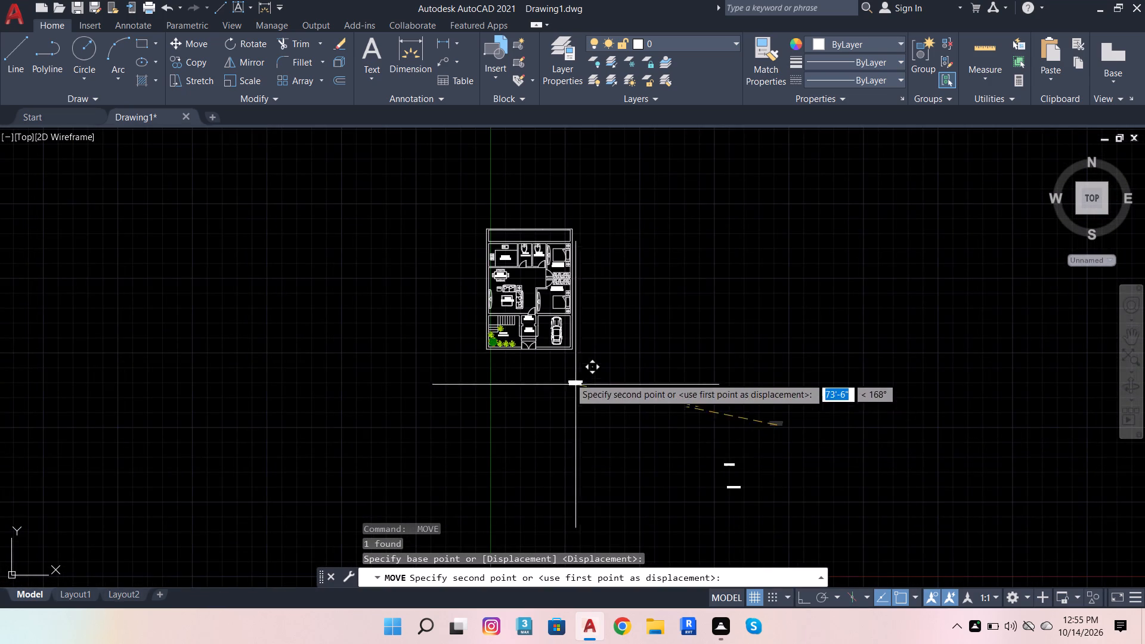
pyautogui.scroll(5, 546, 326)
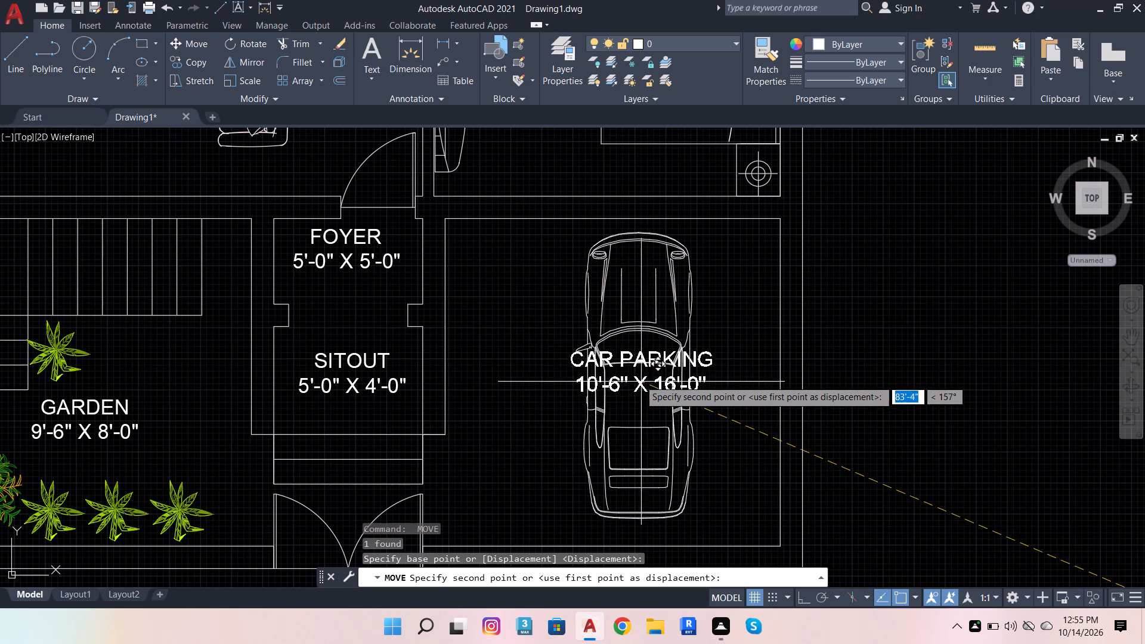
pyautogui.scroll(1, 639, 380)
pyautogui.click(643, 379)
# Move the MAIN GATE label from beside the plan to just below the double gate, centred on it.
pyautogui.scroll(-7, 671, 394)
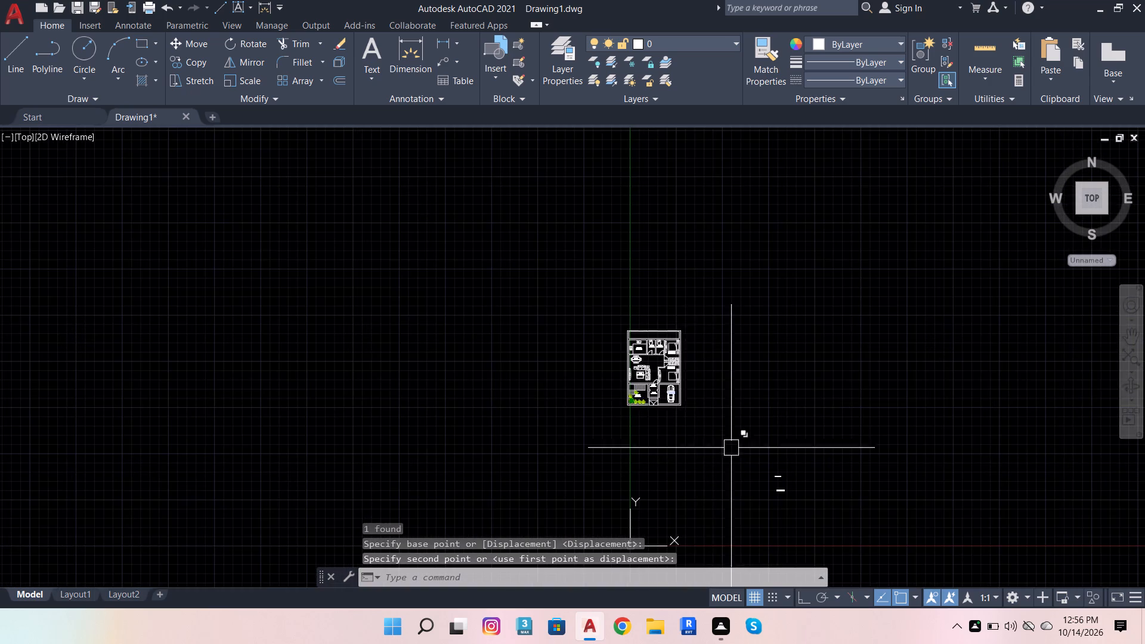
pyautogui.scroll(5, 751, 466)
pyautogui.scroll(-3, 809, 428)
pyautogui.click(825, 444)
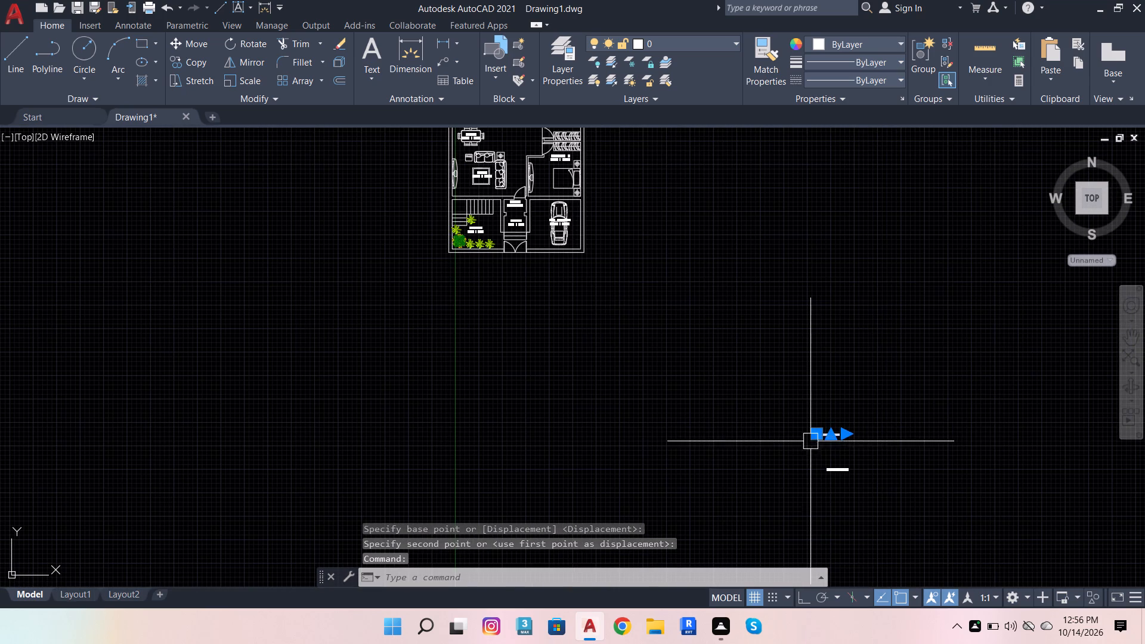
pyautogui.press('space')
pyautogui.scroll(12, 824, 442)
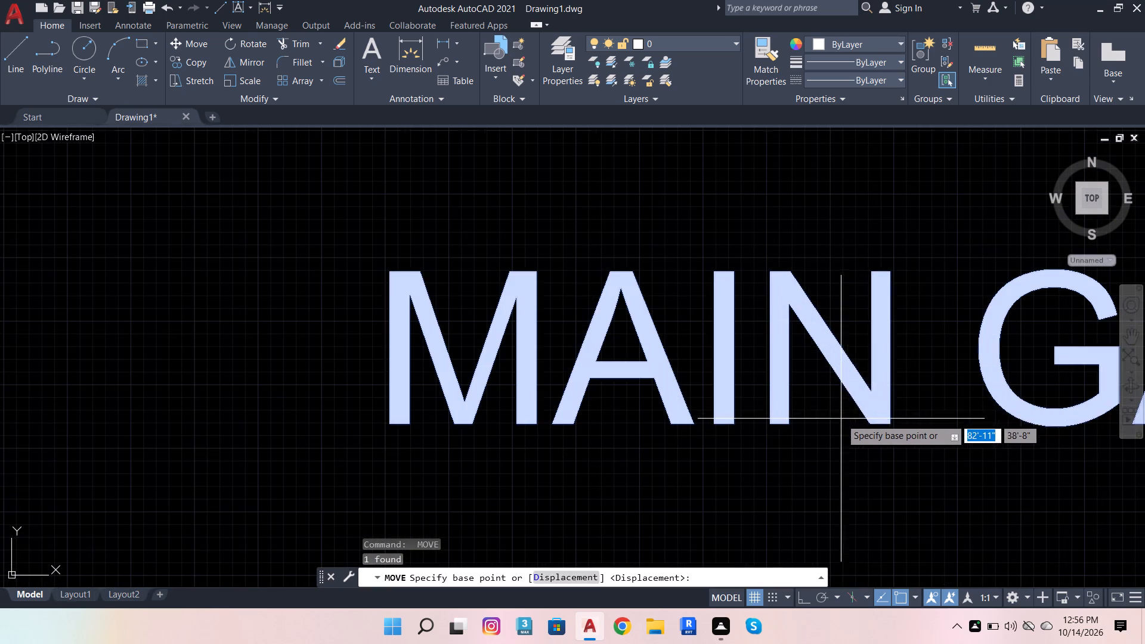
pyautogui.click(942, 405)
pyautogui.scroll(-14, 878, 382)
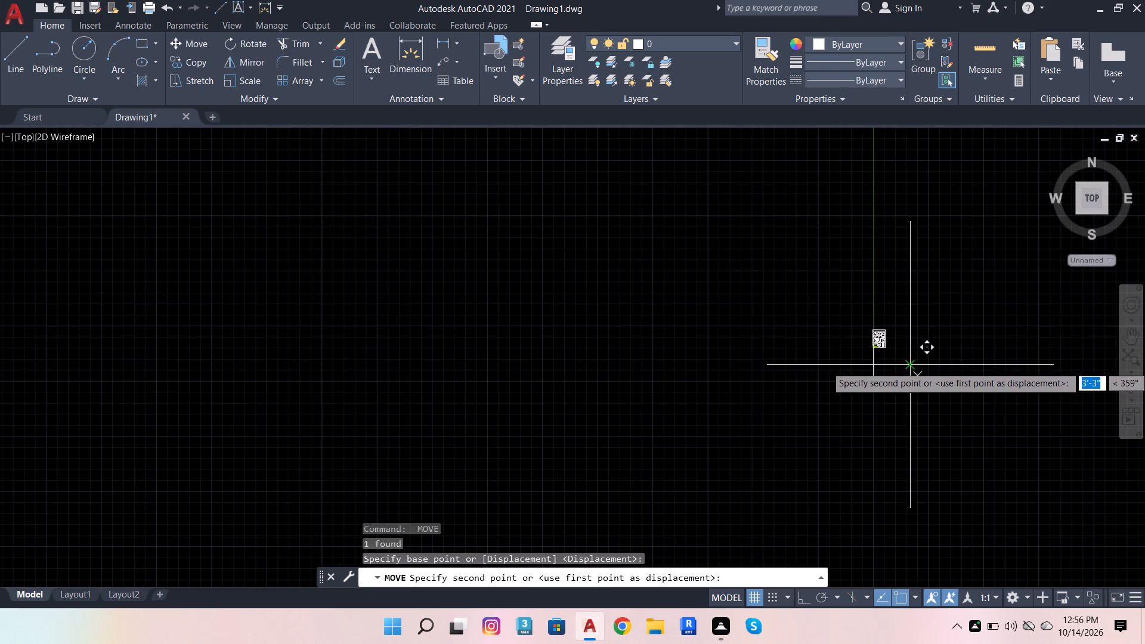
pyautogui.scroll(5, 875, 329)
pyautogui.scroll(1, 893, 408)
pyautogui.scroll(4, 795, 414)
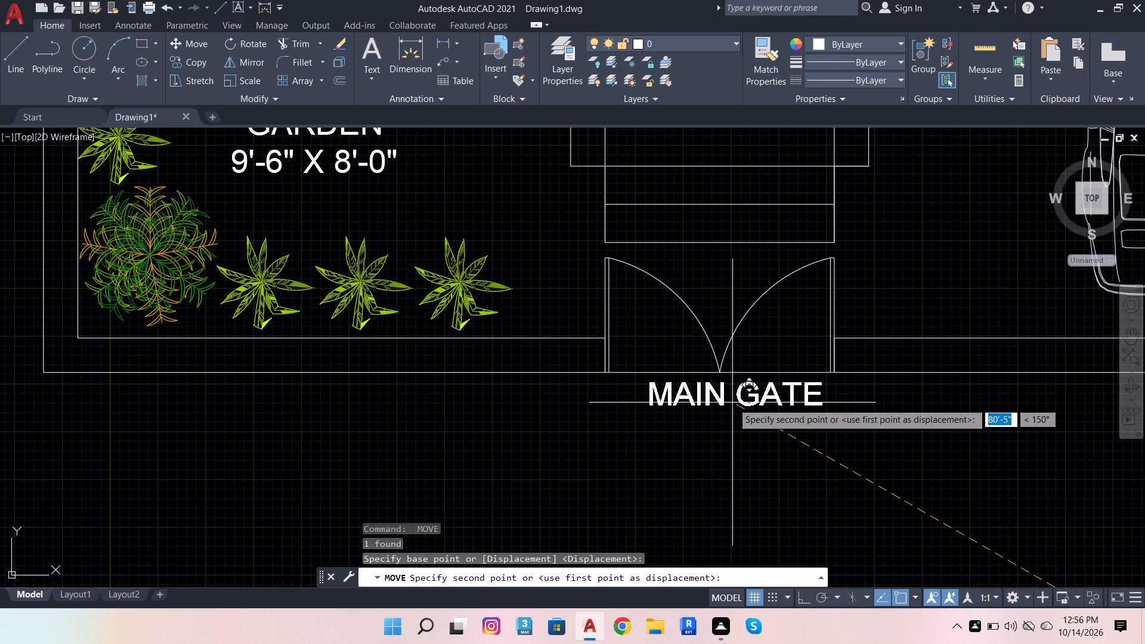
pyautogui.click(717, 401)
pyautogui.scroll(-5, 757, 376)
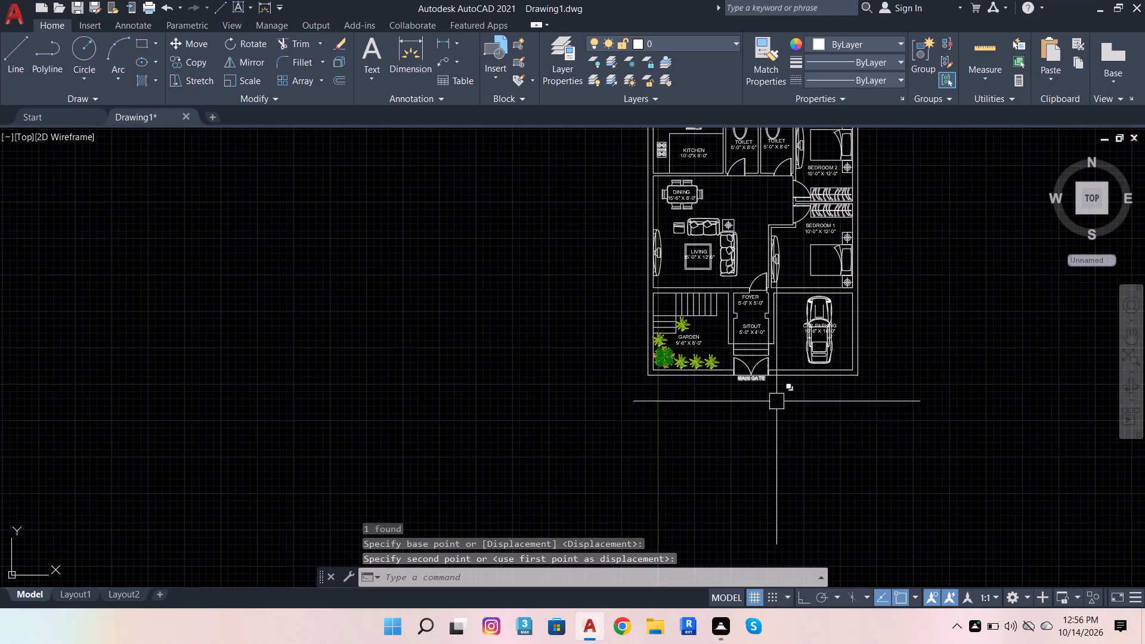
# Move the NORTH ROAD label from beside the plan to below the MAIN GATE label.
pyautogui.scroll(-5, 781, 405)
pyautogui.scroll(4, 838, 450)
pyautogui.scroll(4, 756, 346)
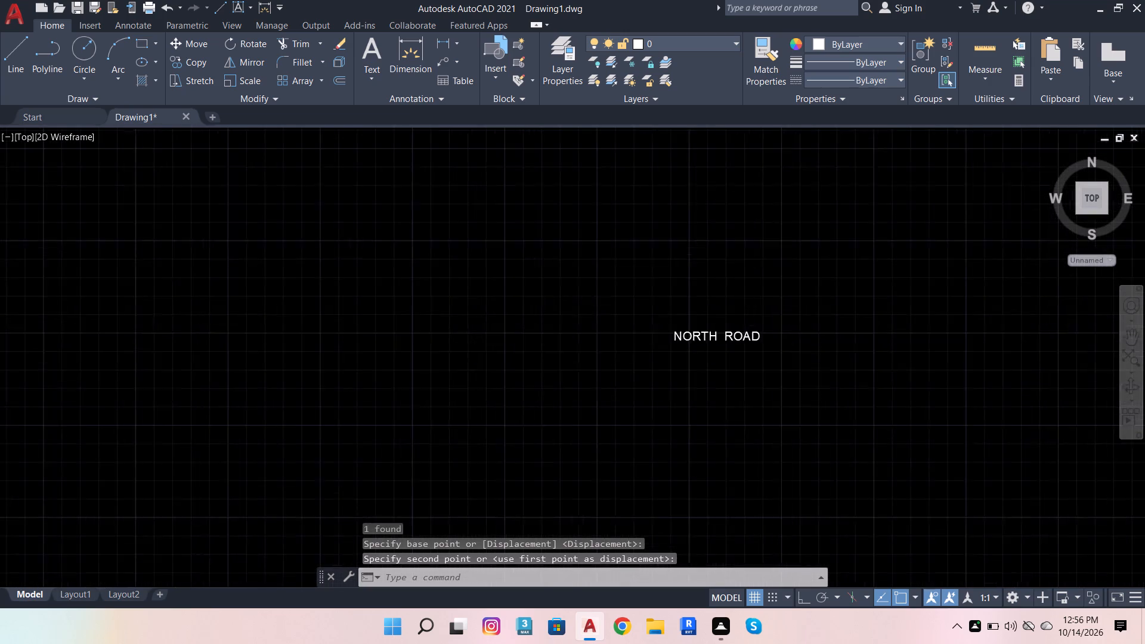
pyautogui.click(700, 334)
pyautogui.press('m')
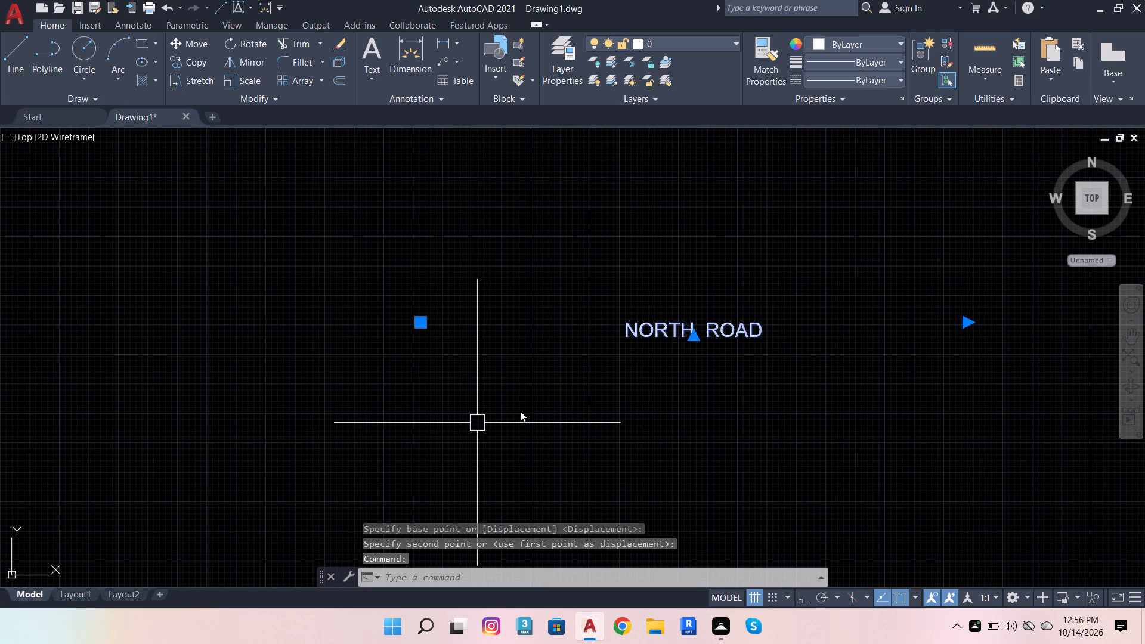
pyautogui.press('space')
pyautogui.click(666, 337)
pyautogui.scroll(-6, 770, 321)
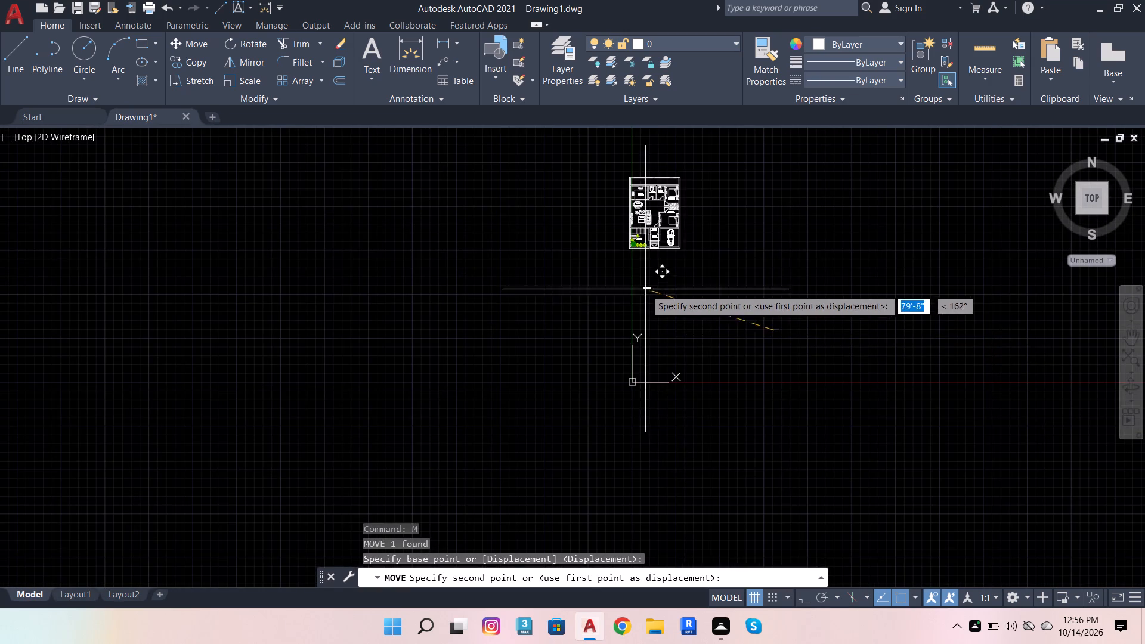
pyautogui.scroll(5, 661, 265)
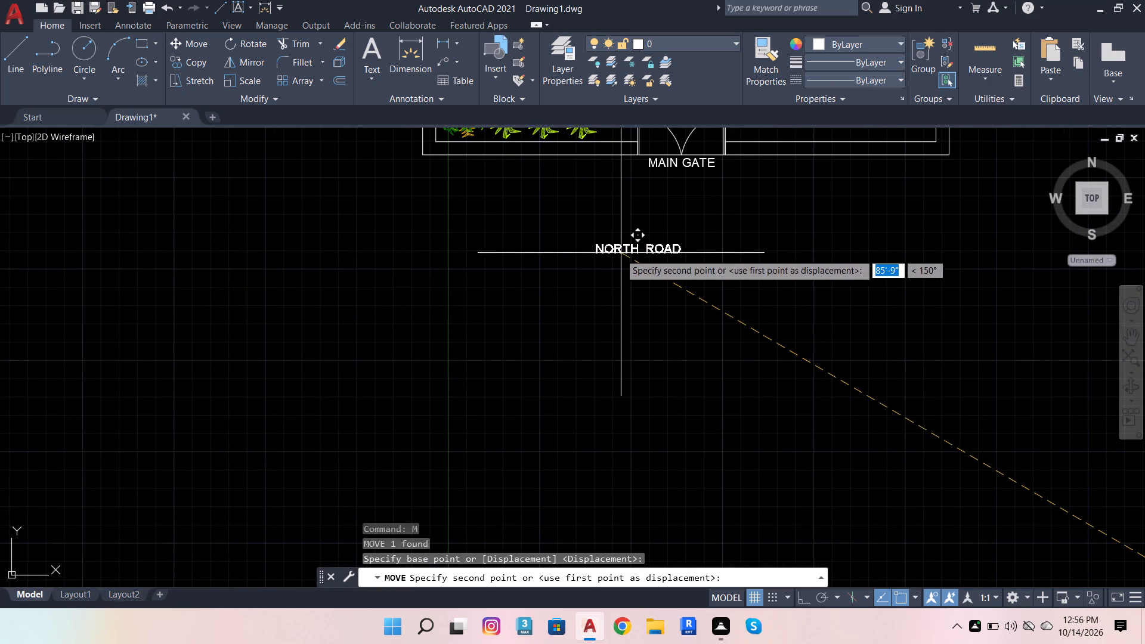
pyautogui.click(608, 264)
# Scale the NORTH ROAD label up from its lower-left corner to a little over twice its size.
pyautogui.click(618, 256)
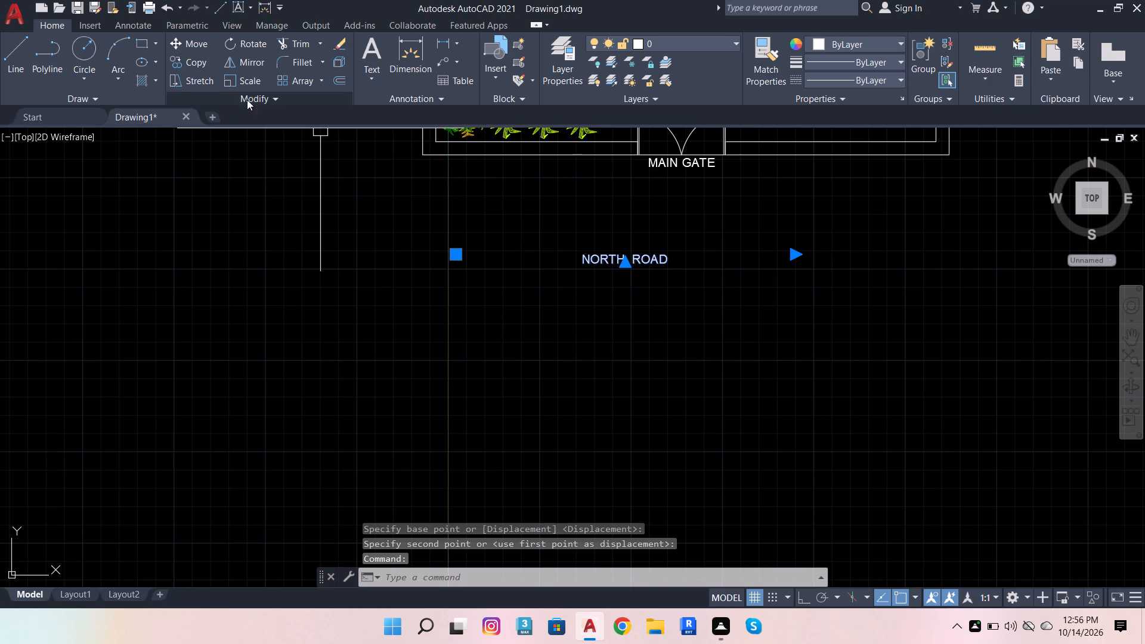
pyautogui.click(237, 83)
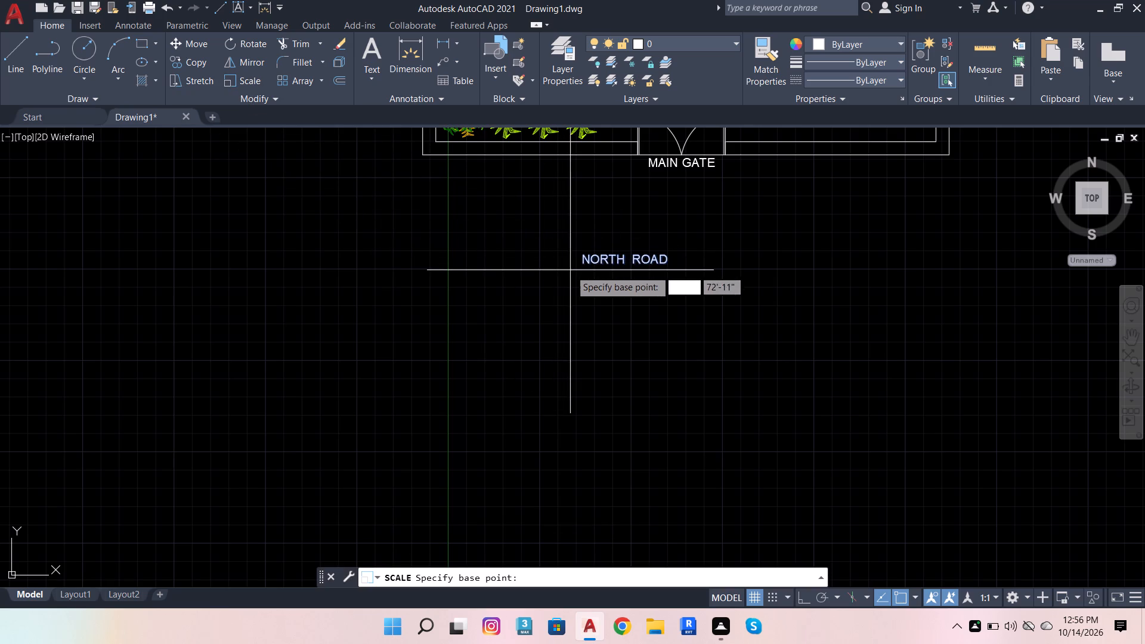
pyautogui.scroll(4, 590, 262)
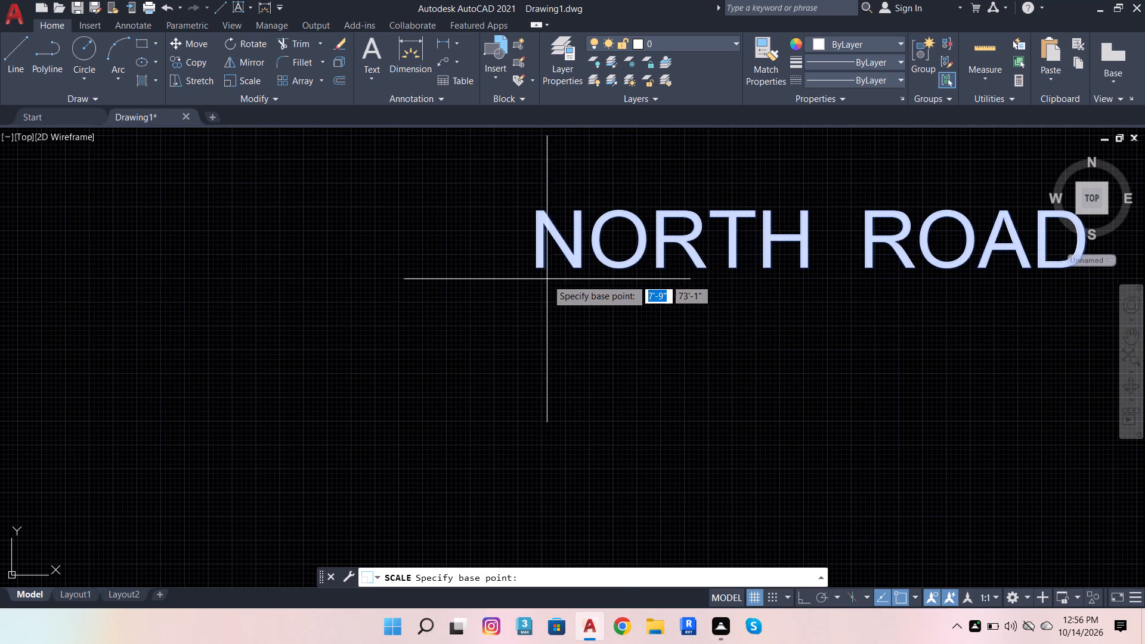
pyautogui.click(543, 279)
pyautogui.scroll(-2, 446, 340)
pyautogui.scroll(-3, 655, 329)
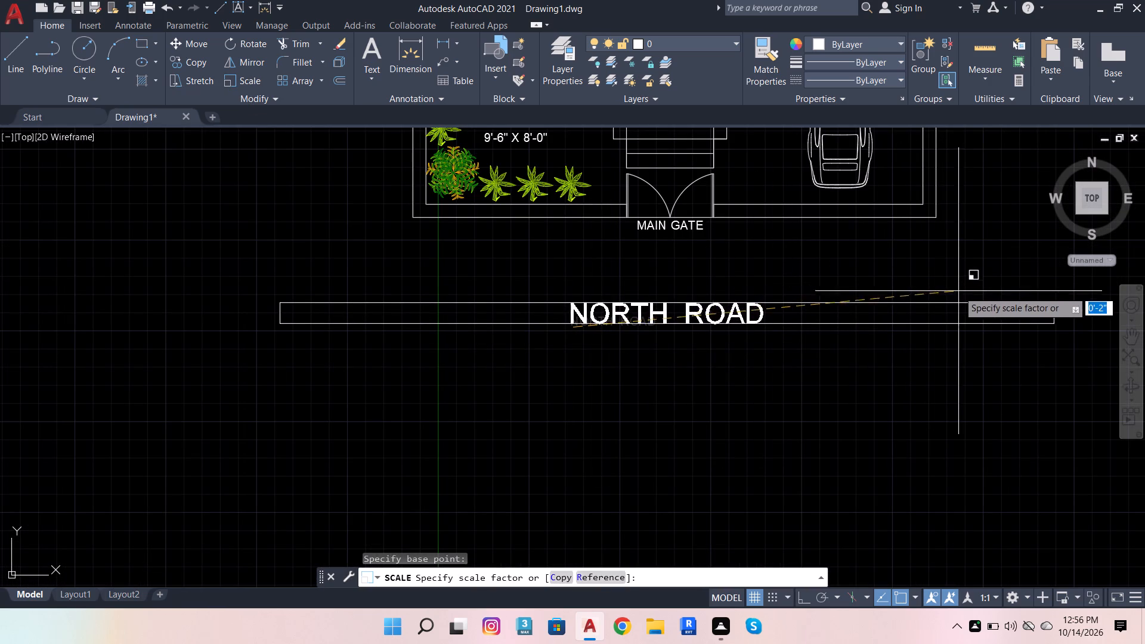
pyautogui.click(988, 298)
# Move the whole floor plan with all its labels down to just above and beside the drawing origin.
pyautogui.scroll(-4, 638, 315)
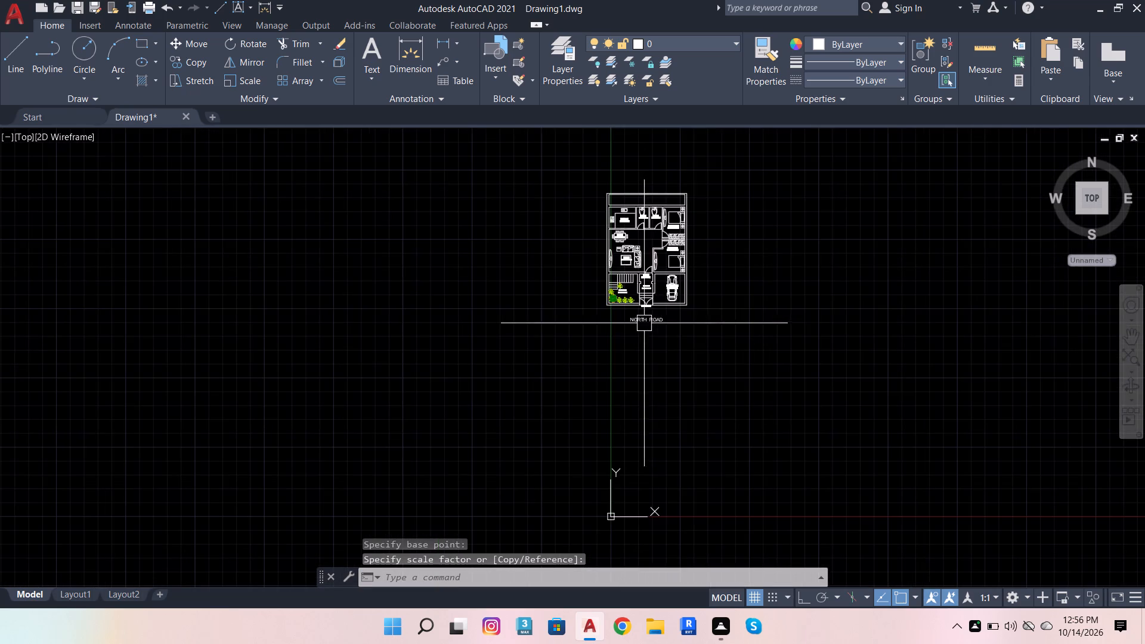
pyautogui.click(510, 161)
pyautogui.click(760, 379)
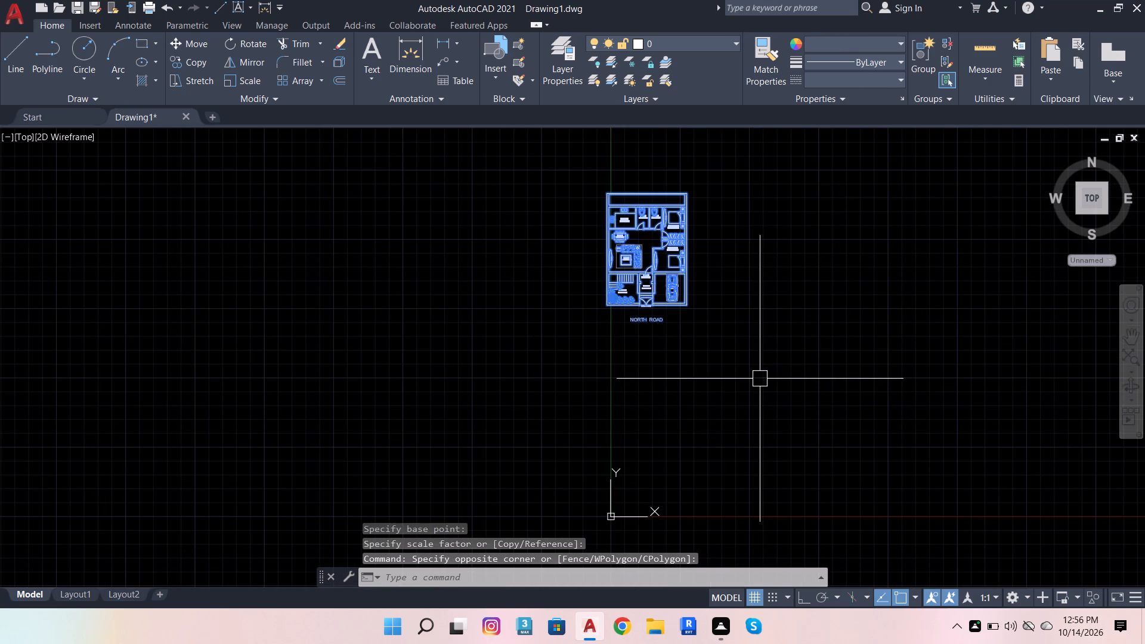
pyautogui.write('M')
pyautogui.press('space')
pyautogui.click(598, 305)
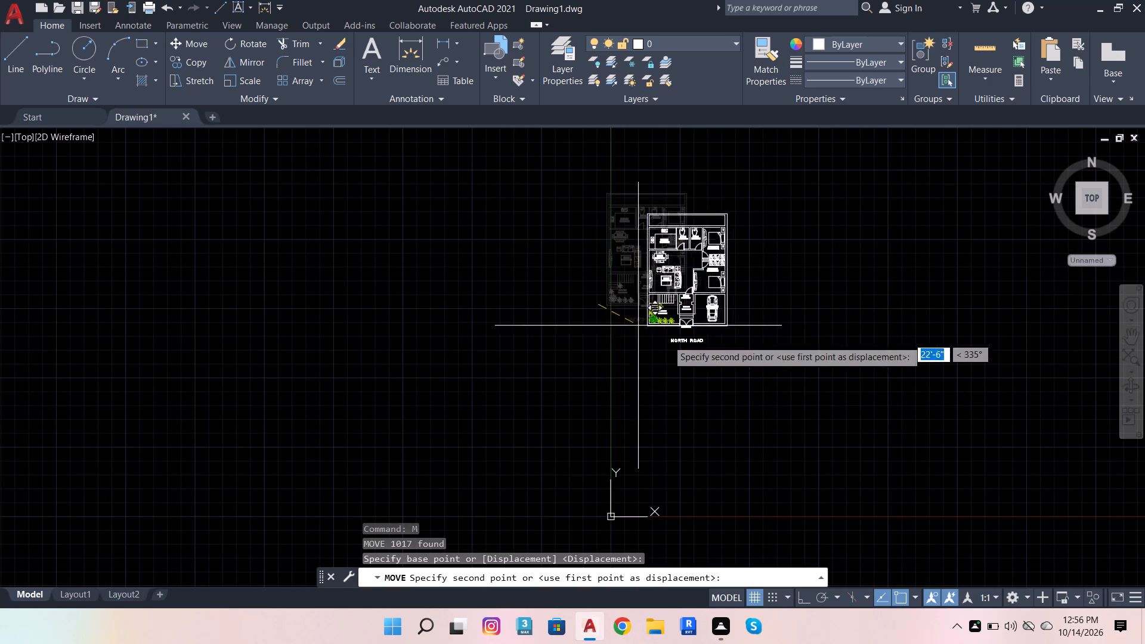
pyautogui.click(632, 493)
# Copy the reference ground floor plan image ending in (2) day06.00 from File Explorer's recent files and close the window.
pyautogui.scroll(3, 747, 524)
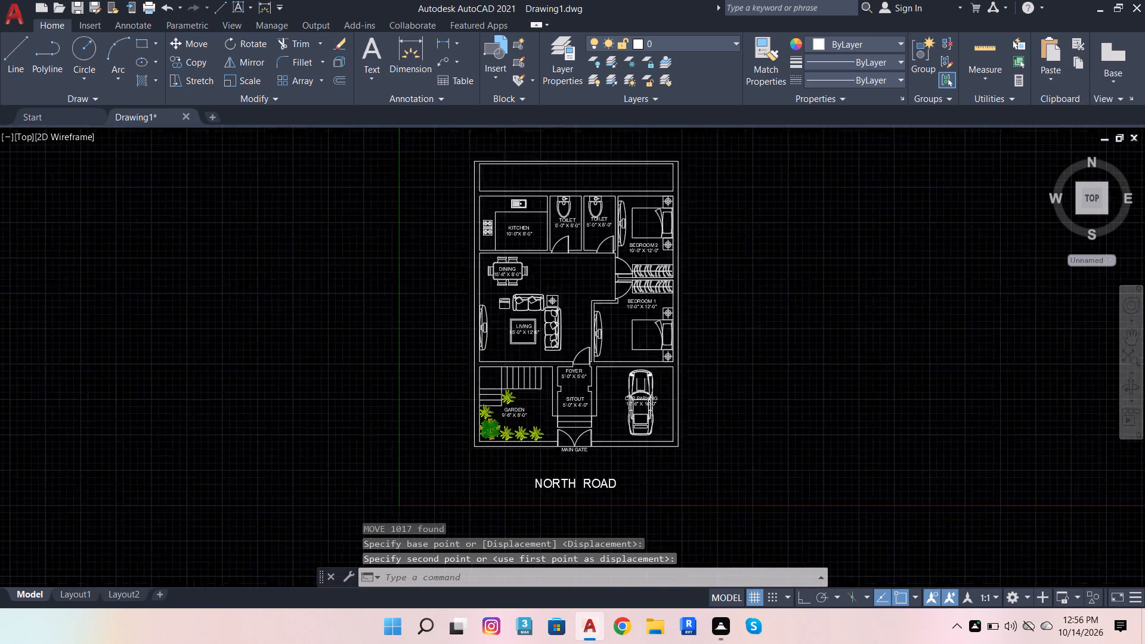
pyautogui.scroll(-2, 627, 537)
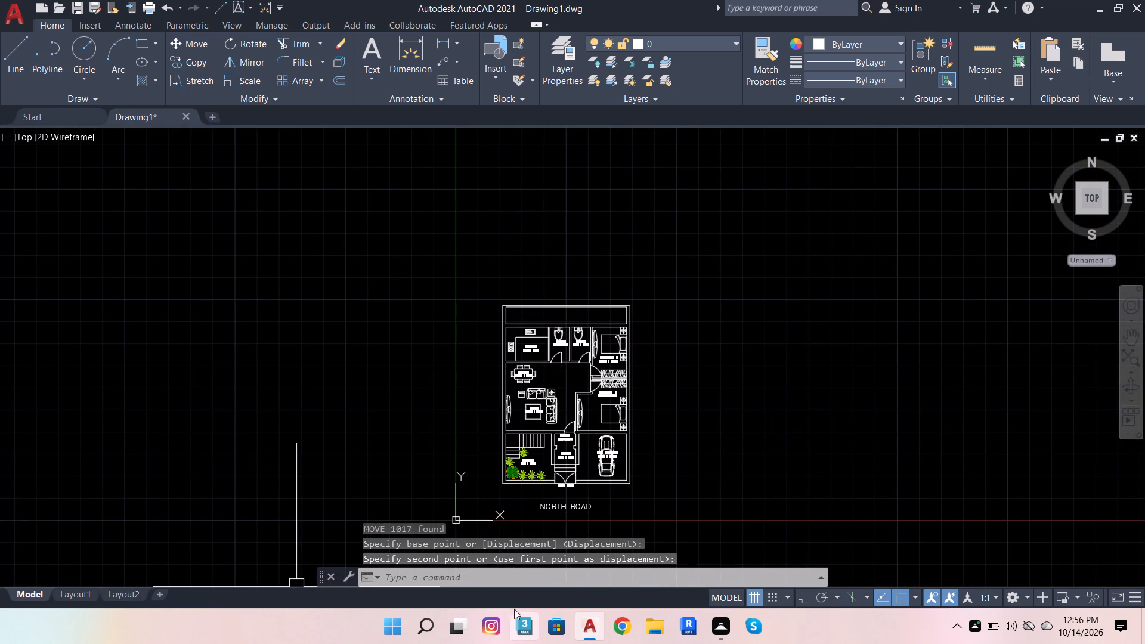
pyautogui.click(643, 626)
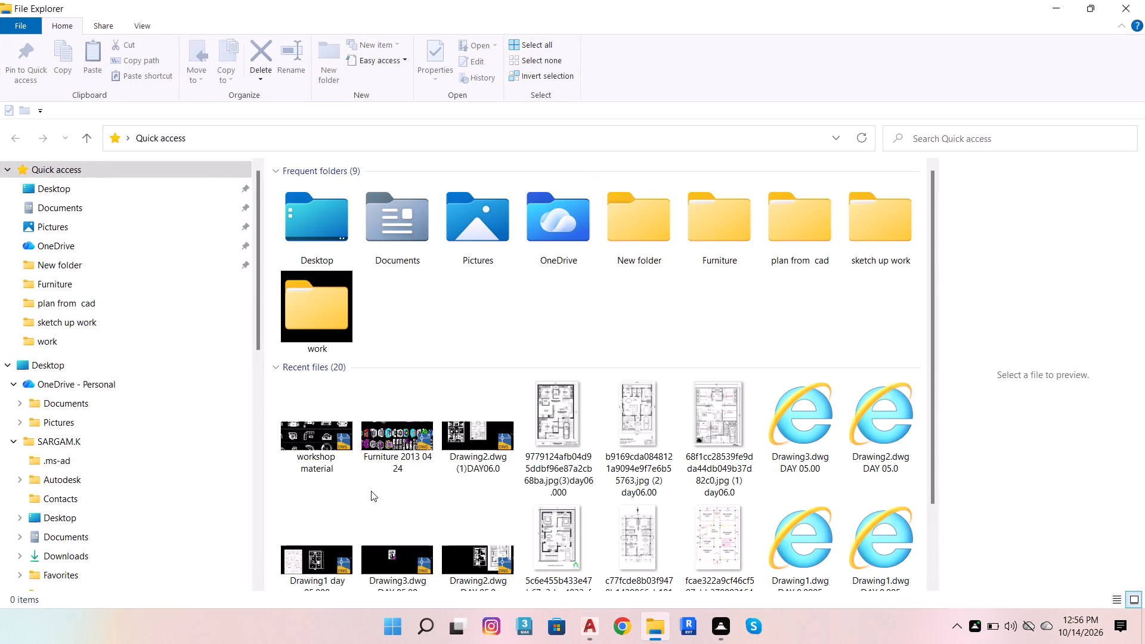
pyautogui.click(632, 451)
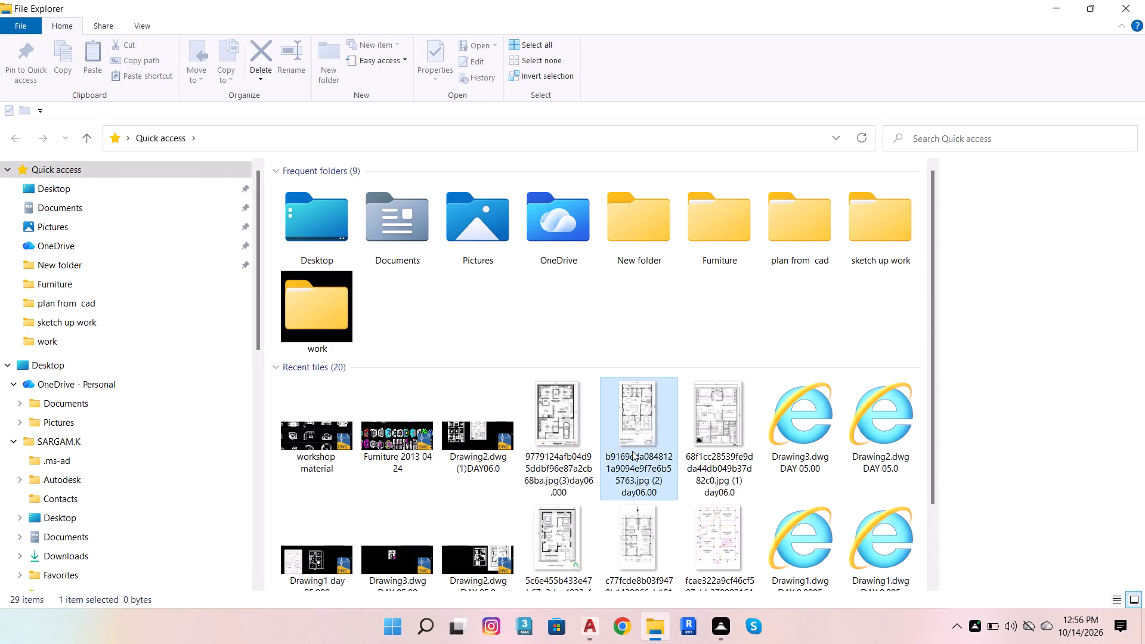
pyautogui.hotkey('ctrl', 'c')
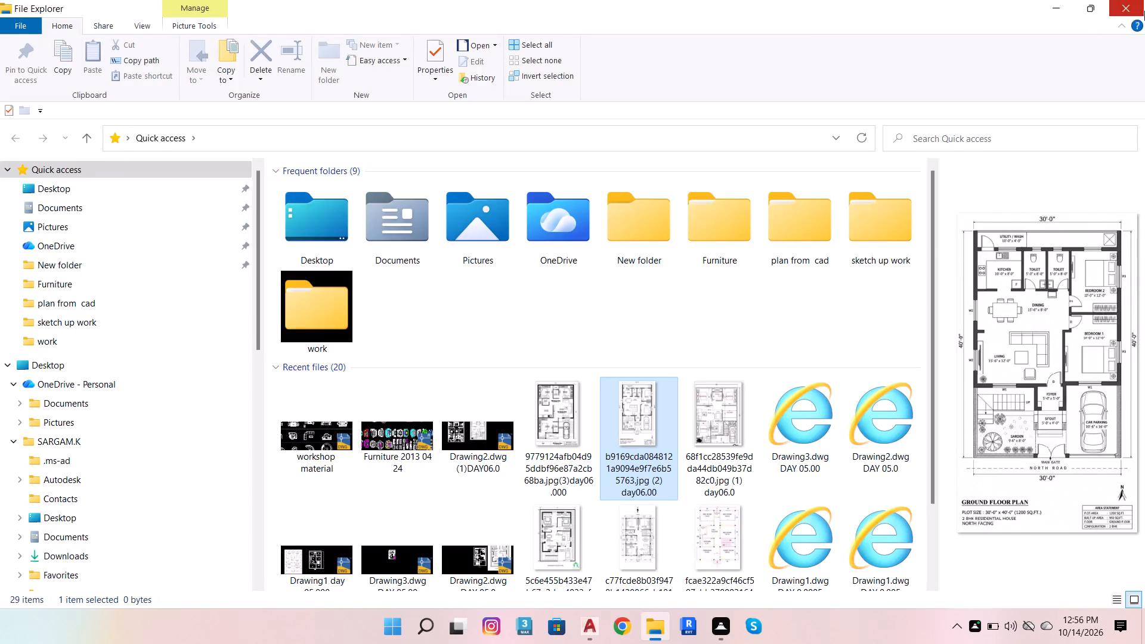
pyautogui.click(1144, 10)
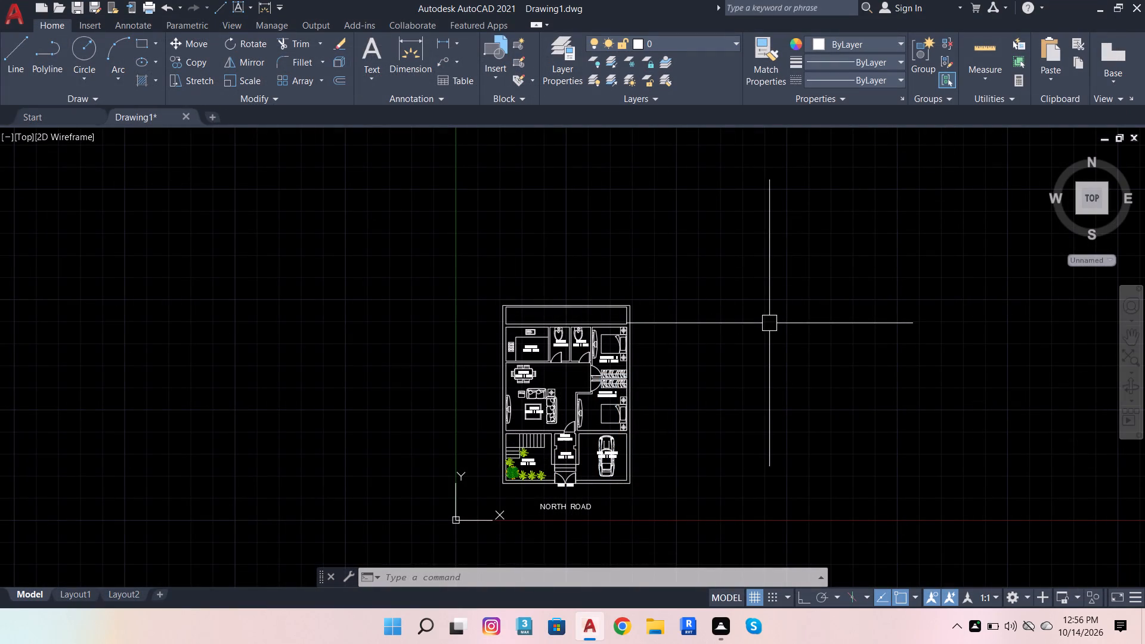
# Paste the copied reference image into Drawing1 to the right of the plan, scaled larger than the plan, unrotated with Ortho on.
pyautogui.hotkey('ctrl', 'v')
pyautogui.click(689, 487)
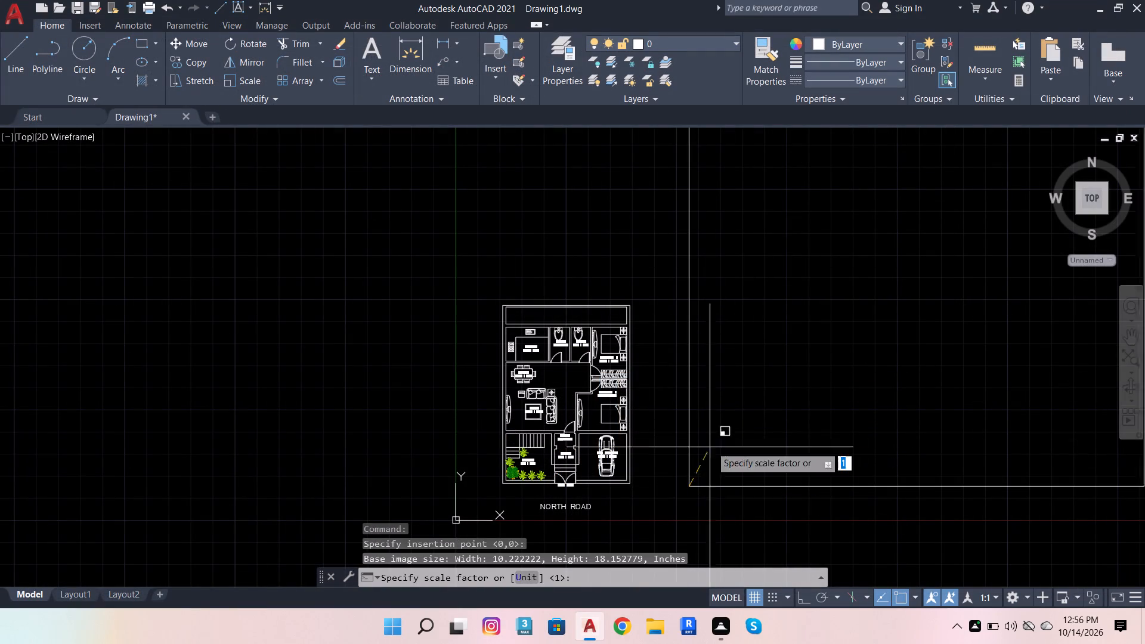
pyautogui.scroll(-4, 728, 452)
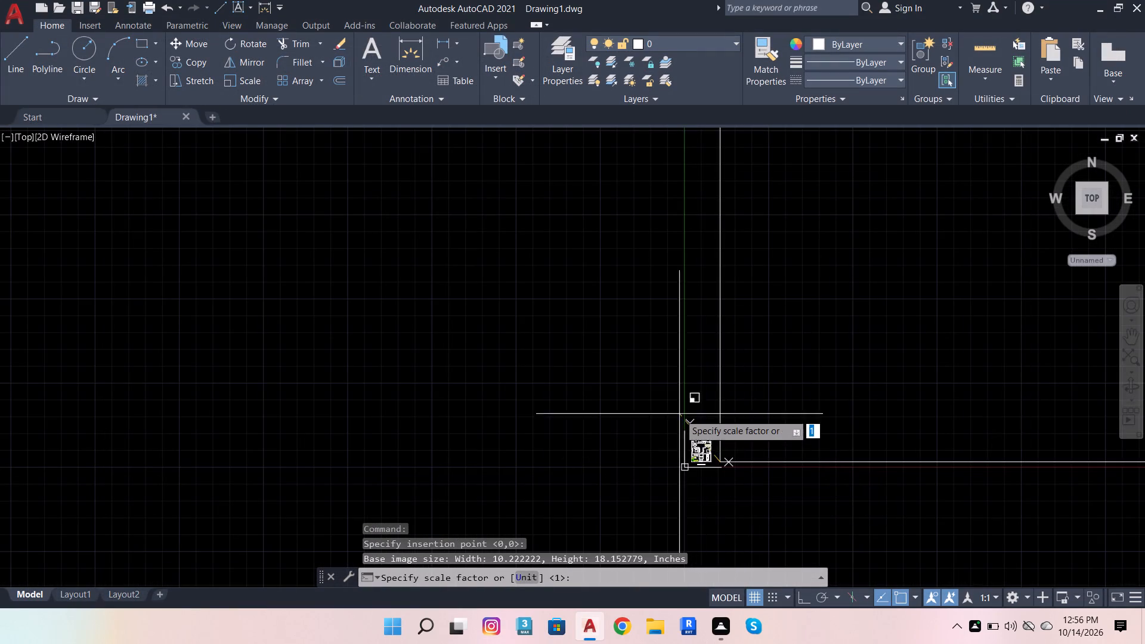
pyautogui.scroll(-3, 784, 463)
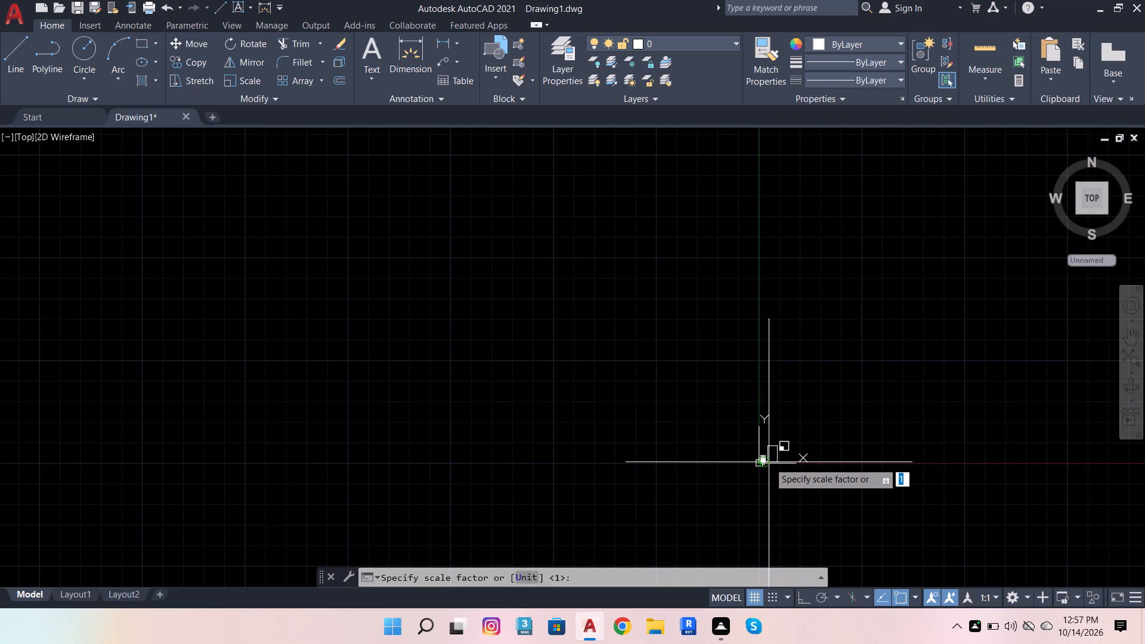
pyautogui.scroll(3, 769, 462)
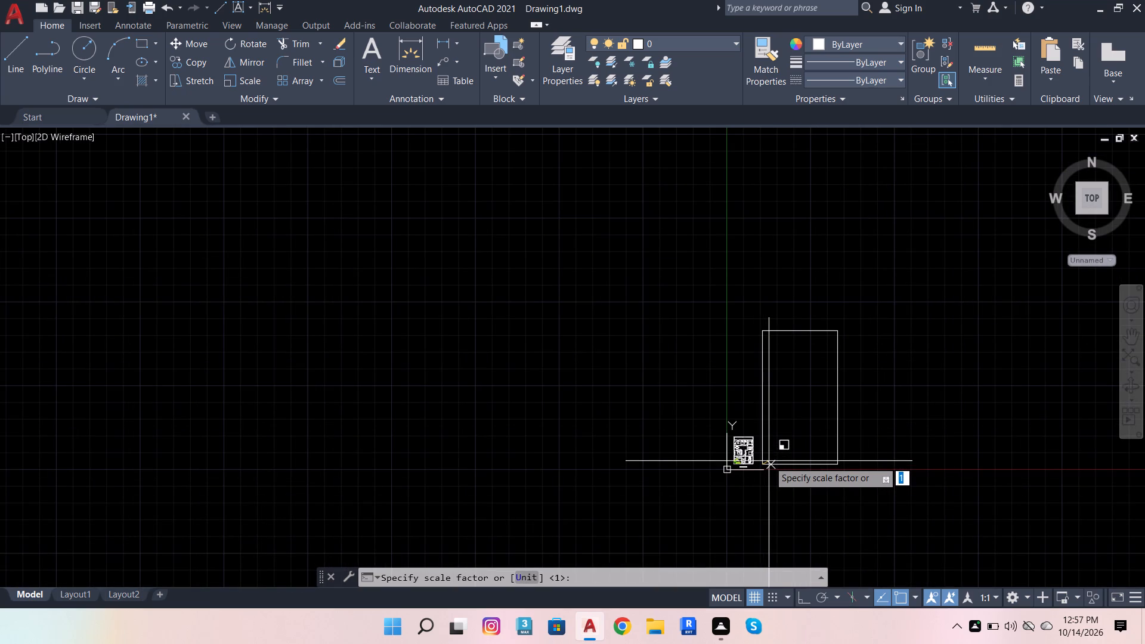
pyautogui.click(766, 462)
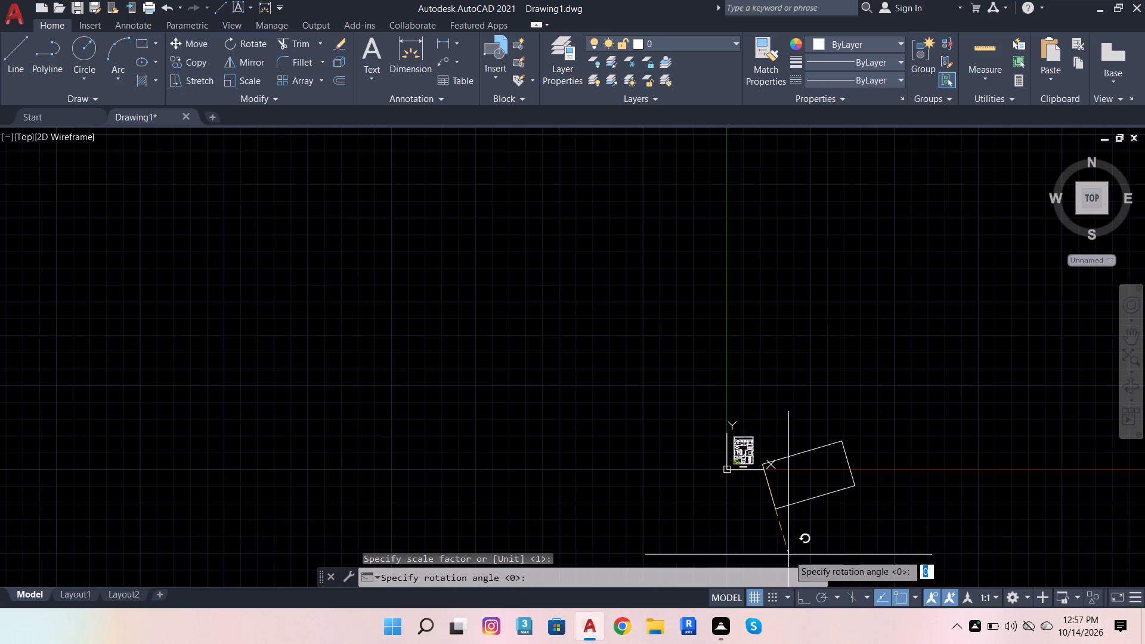
pyautogui.click(806, 598)
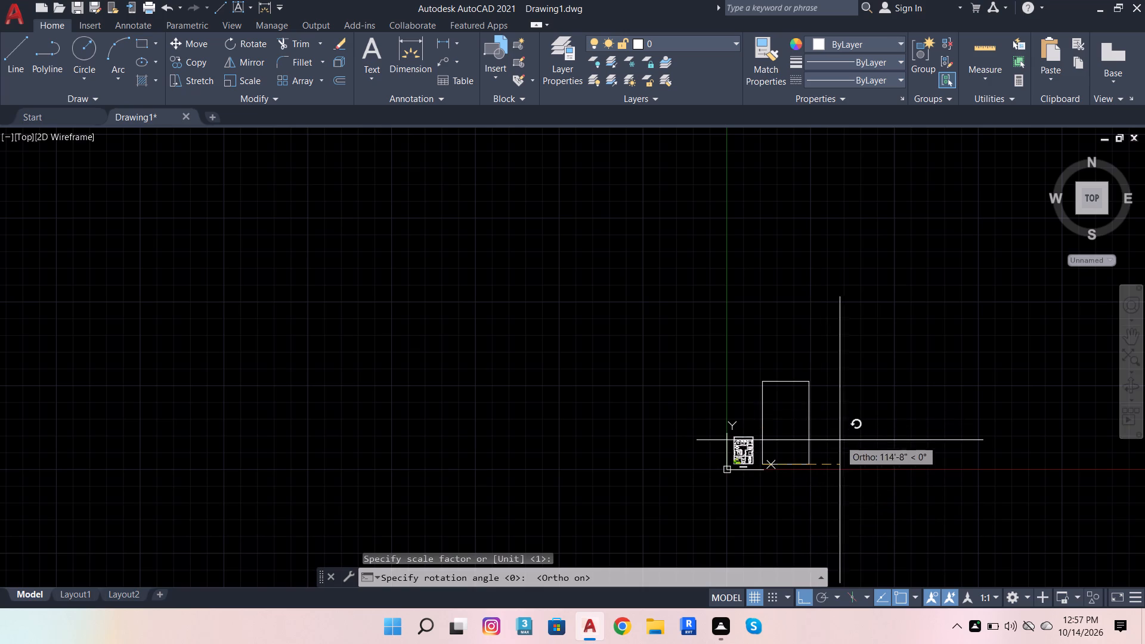
pyautogui.click(841, 445)
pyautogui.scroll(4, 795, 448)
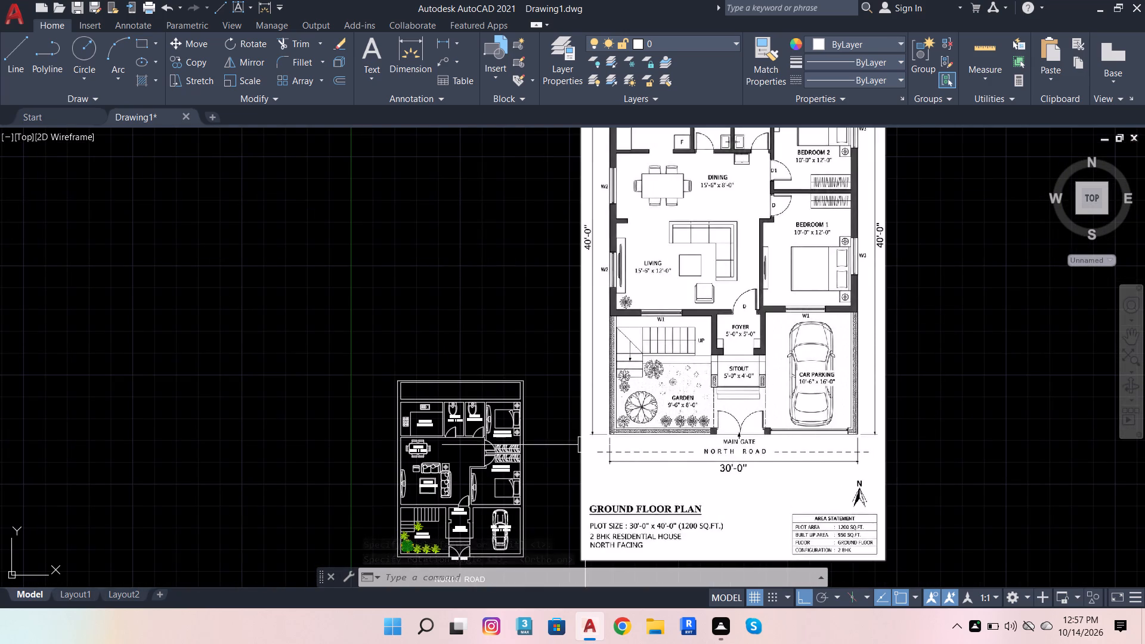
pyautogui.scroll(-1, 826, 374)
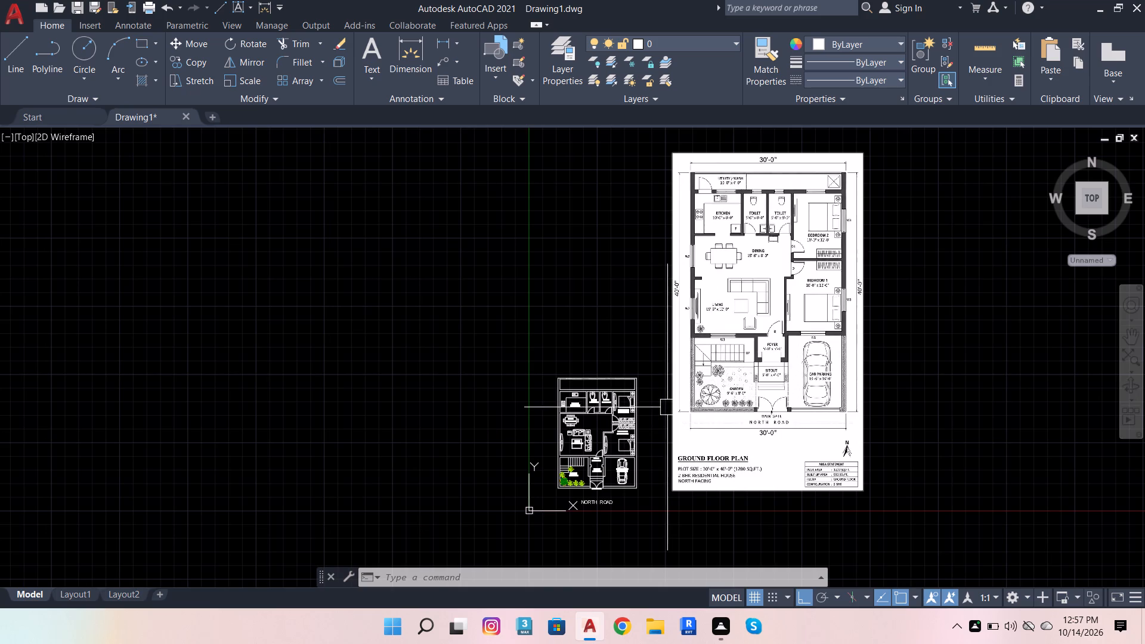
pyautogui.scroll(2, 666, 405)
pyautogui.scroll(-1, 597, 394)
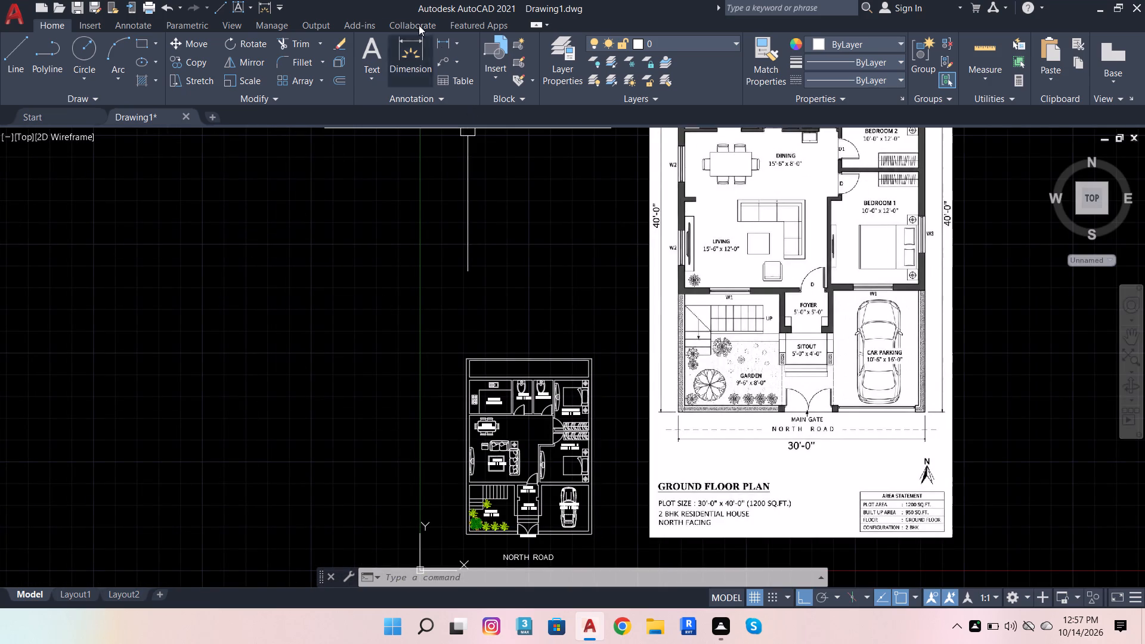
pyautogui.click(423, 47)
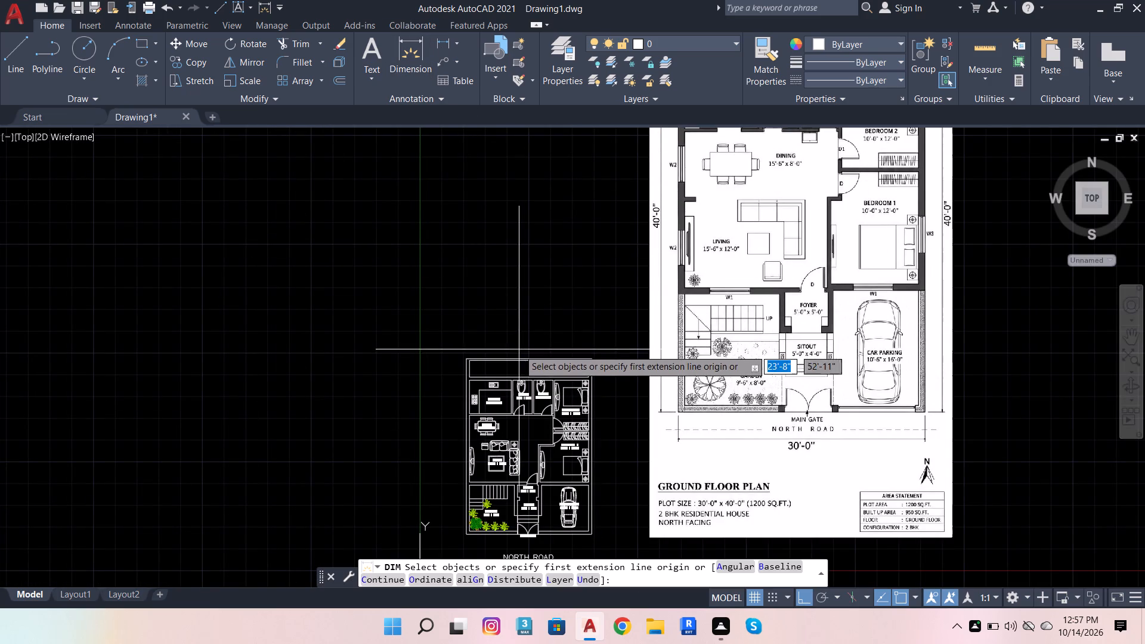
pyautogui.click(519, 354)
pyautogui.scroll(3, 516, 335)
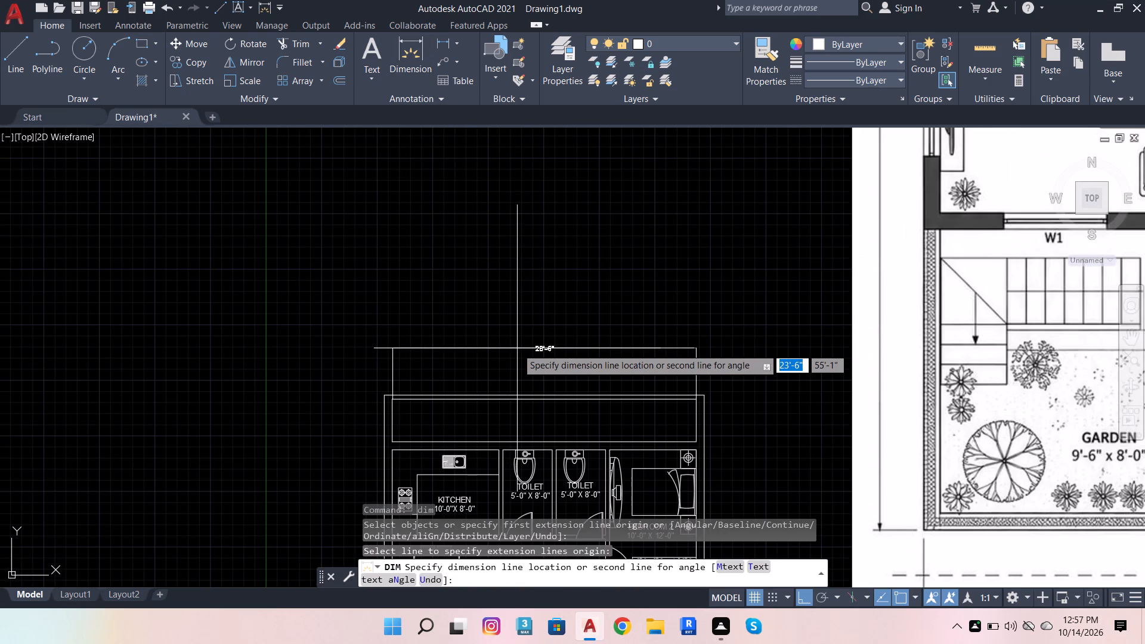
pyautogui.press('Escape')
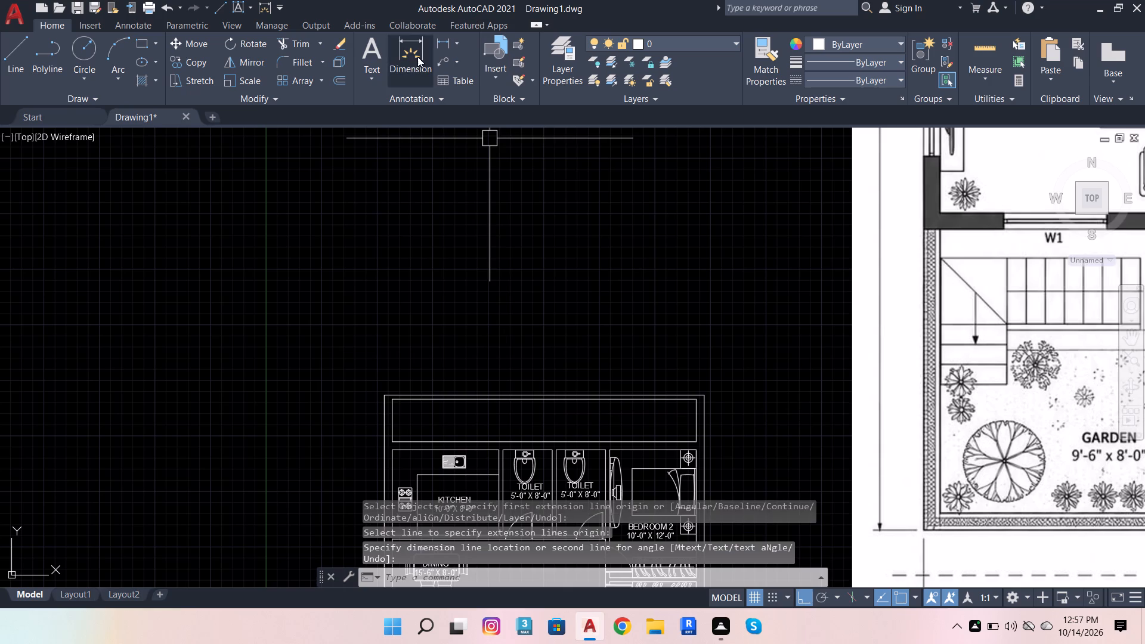
# Dimension the overall width of the plan along its top outer boundary line, placing the dimension above the plan.
pyautogui.click(417, 57)
pyautogui.scroll(3, 494, 378)
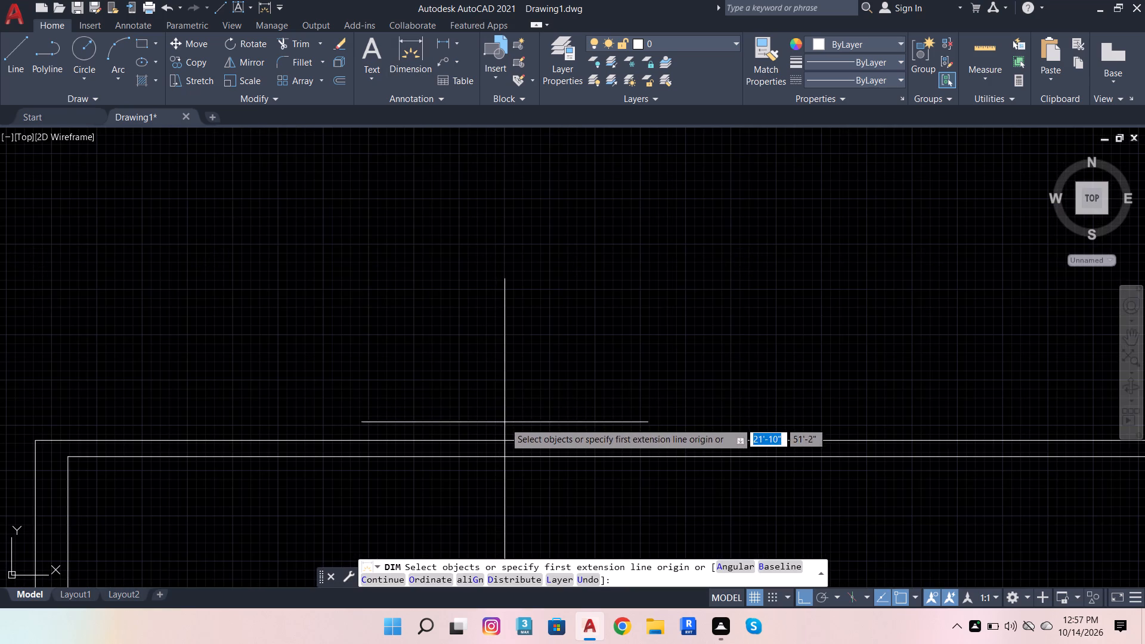
pyautogui.click(506, 435)
pyautogui.click(508, 346)
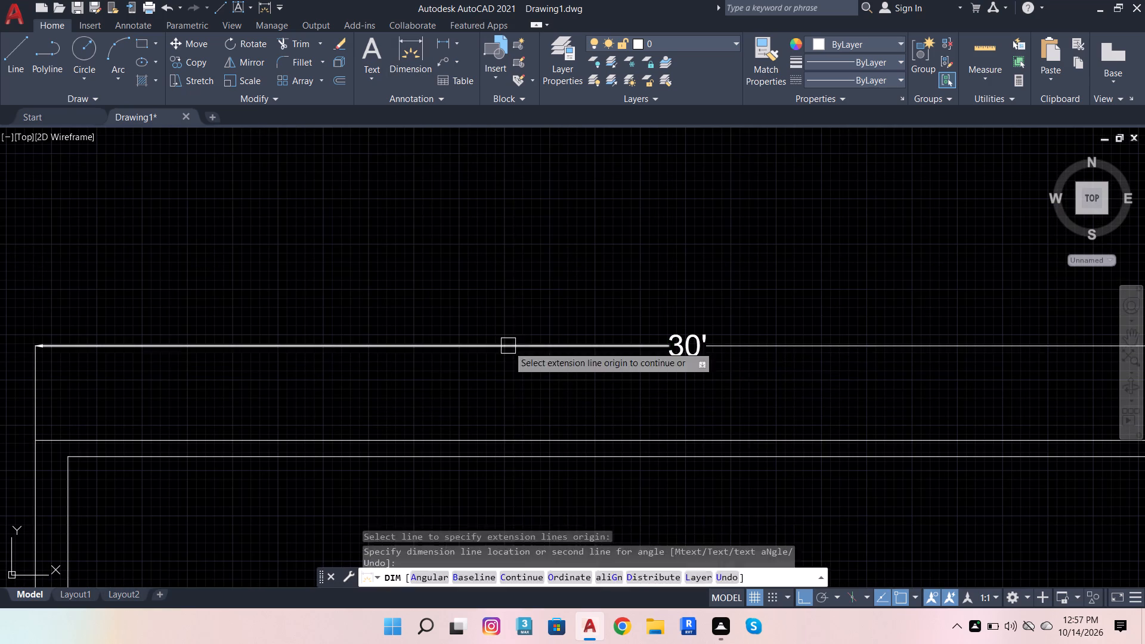
# Dimension the overall depth of the plan along its left outer boundary line, placing the dimension outside the wall.
pyautogui.scroll(-7, 510, 266)
pyautogui.scroll(5, 501, 297)
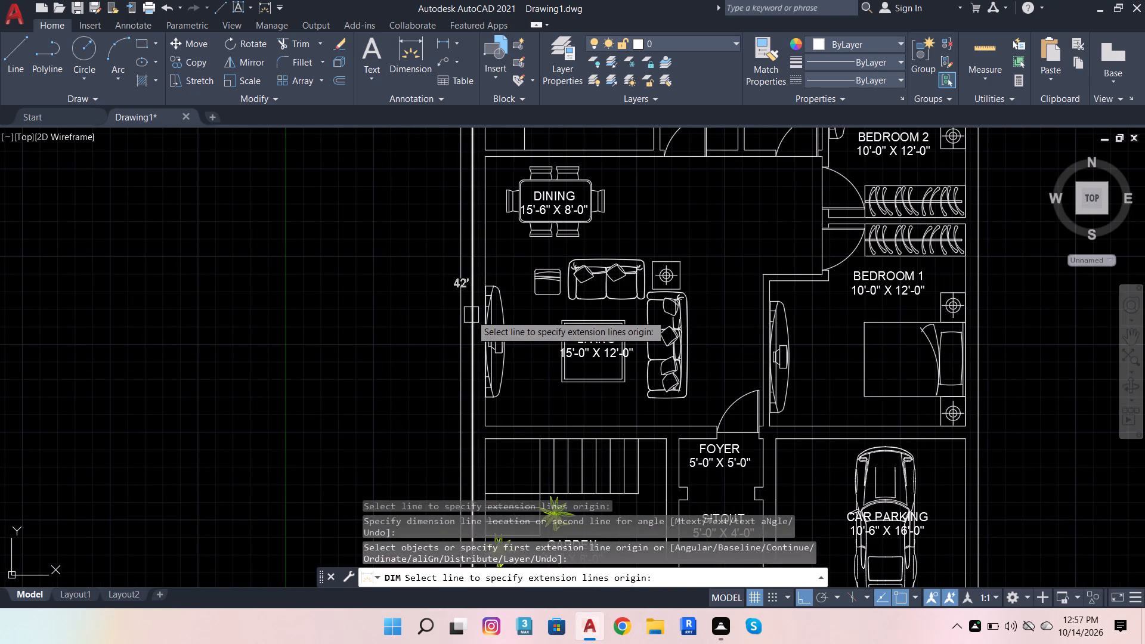
pyautogui.click(472, 315)
pyautogui.click(412, 305)
pyautogui.press('Escape')
# Override the text of the overall depth dimension beside the plan with 40' and finish text editing.
pyautogui.scroll(2, 410, 274)
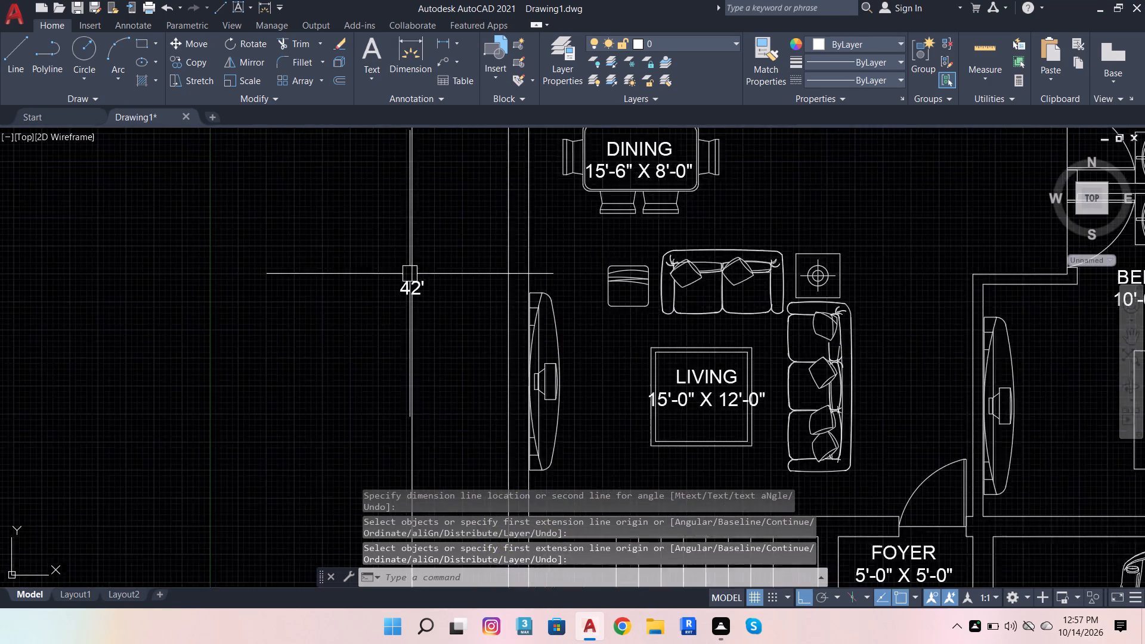
pyautogui.scroll(2, 410, 274)
pyautogui.doubleClick(434, 314)
pyautogui.scroll(3, 445, 324)
pyautogui.click(445, 324)
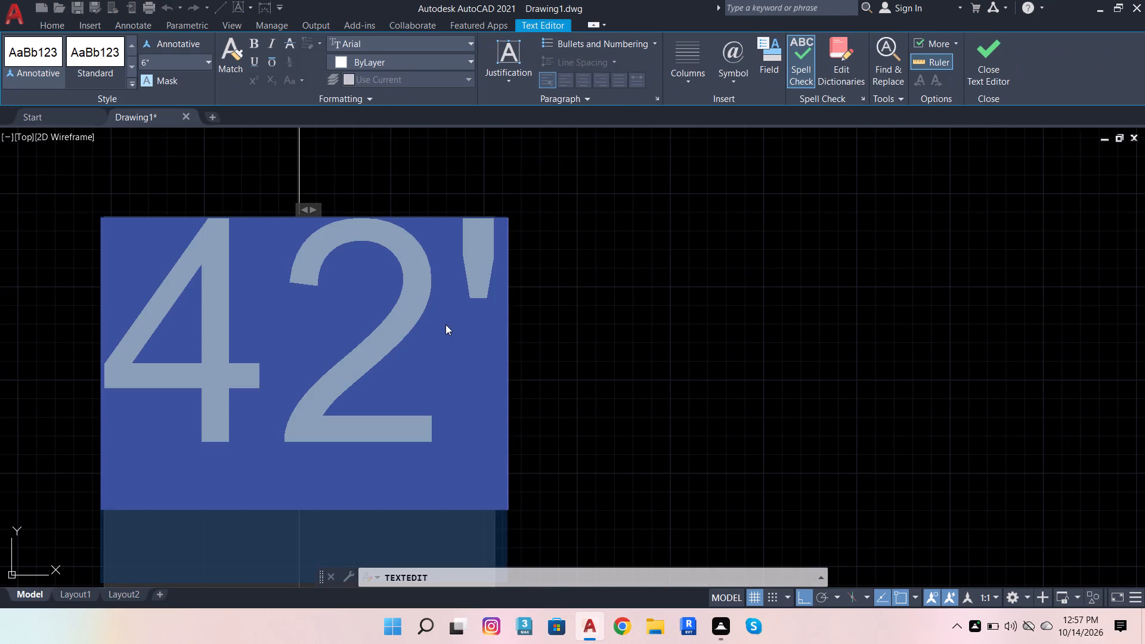
pyautogui.doubleClick(445, 324)
pyautogui.click(445, 324)
pyautogui.doubleClick(398, 293)
pyautogui.press('BackSpace')
pyautogui.write("40'")
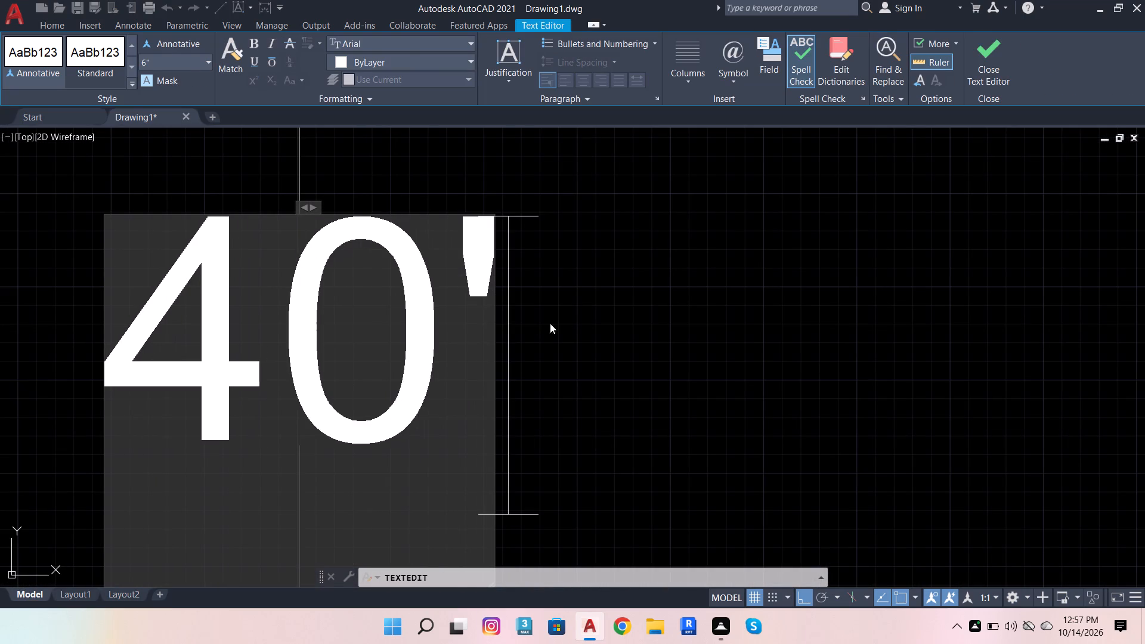
pyautogui.click(550, 324)
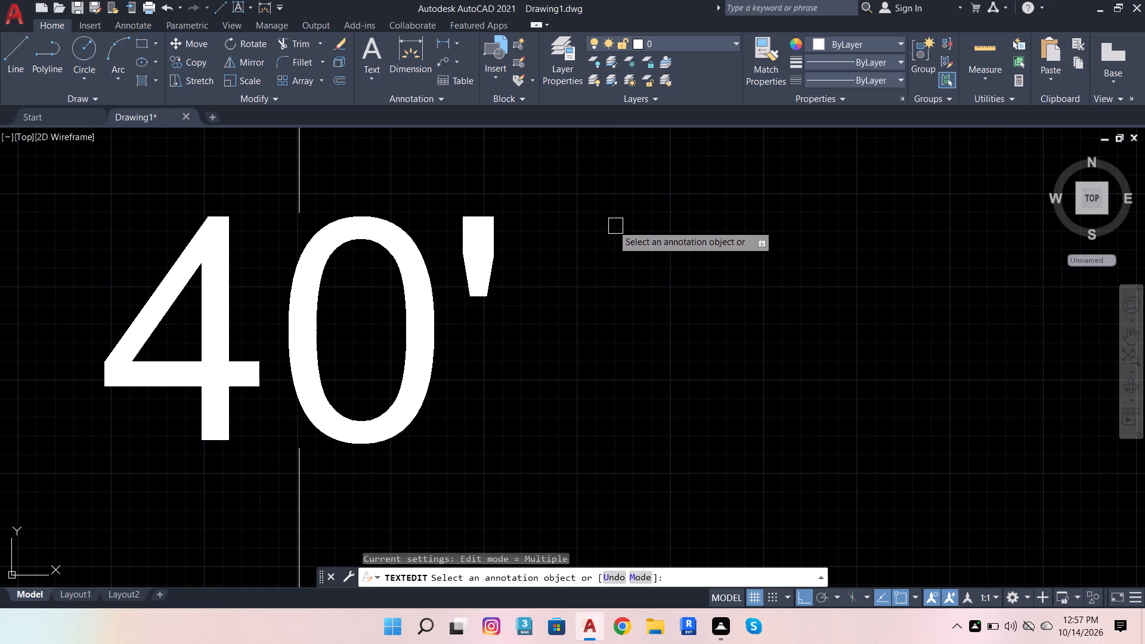
pyautogui.press('Escape')
pyautogui.press('Escape')
pyautogui.press('Escape')
pyautogui.press('Escape')
pyautogui.press('Escape')
pyautogui.press('Escape')
# Examine the drawn plan beside the pasted reference ground floor plan image.
pyautogui.scroll(-2, 541, 255)
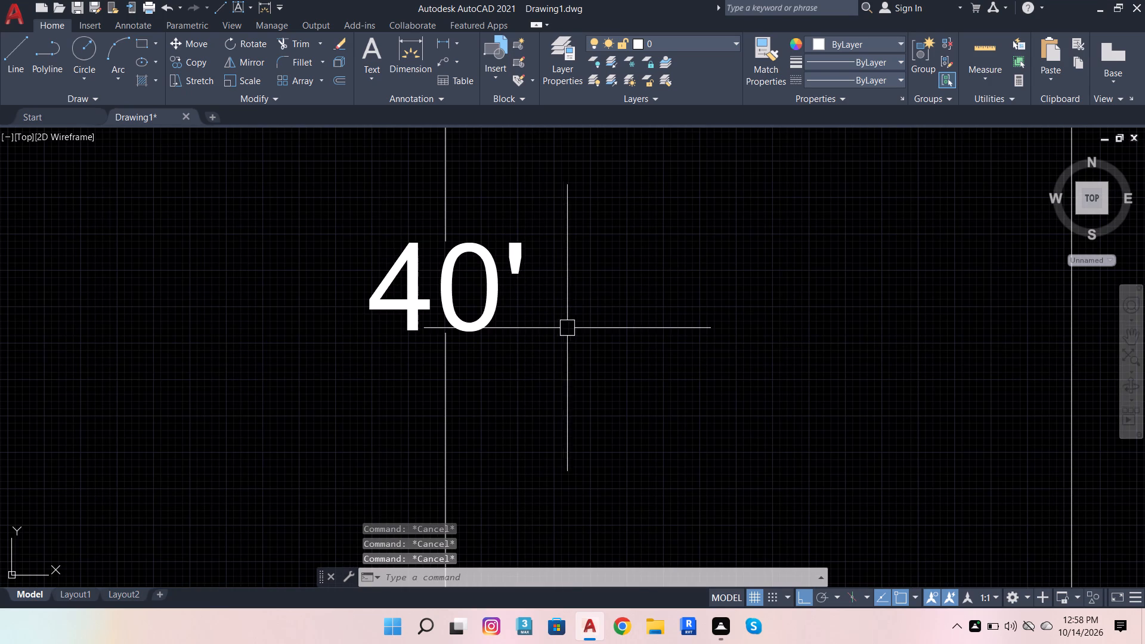
pyautogui.scroll(-7, 567, 328)
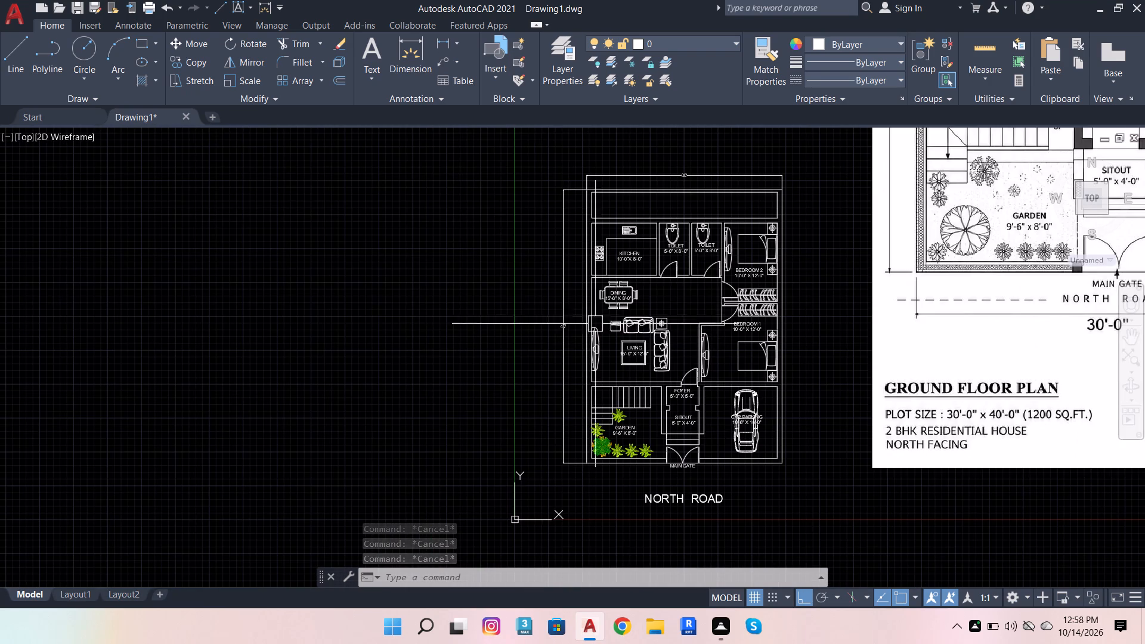
pyautogui.scroll(-2, 633, 351)
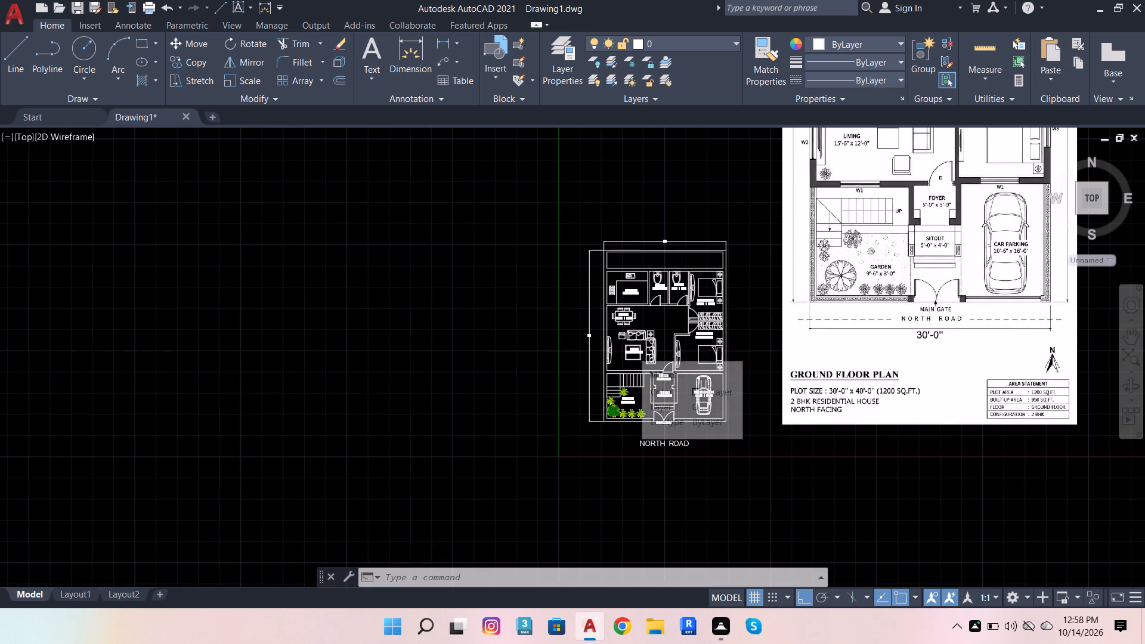
pyautogui.scroll(-1, 633, 351)
pyautogui.scroll(3, 725, 239)
pyautogui.scroll(-3, 701, 224)
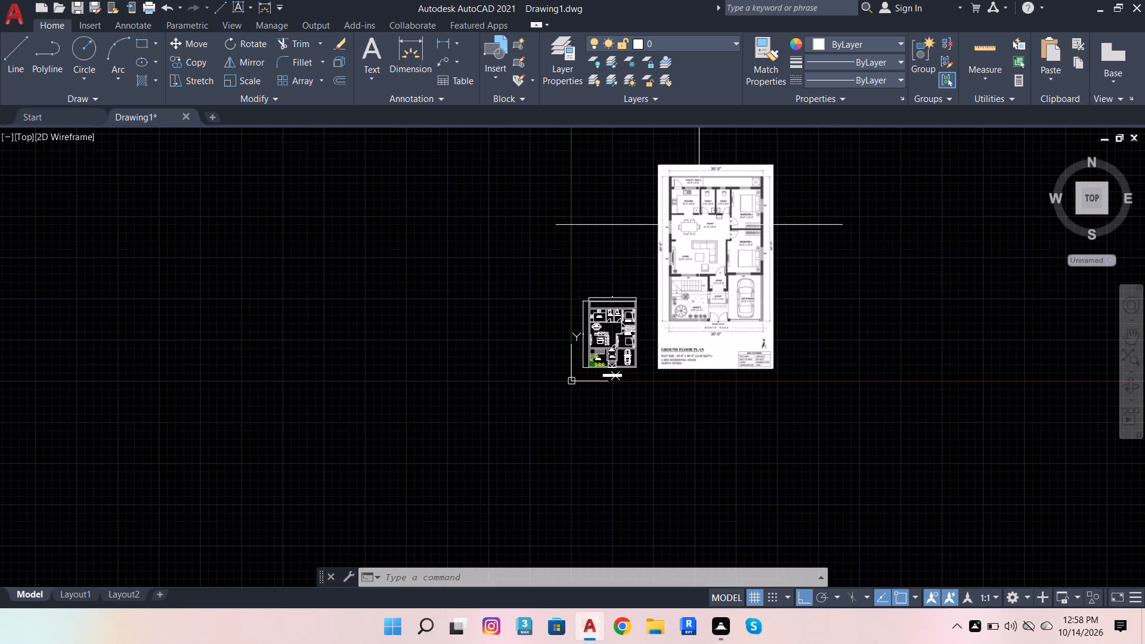
pyautogui.scroll(3, 699, 240)
pyautogui.scroll(-1, 699, 240)
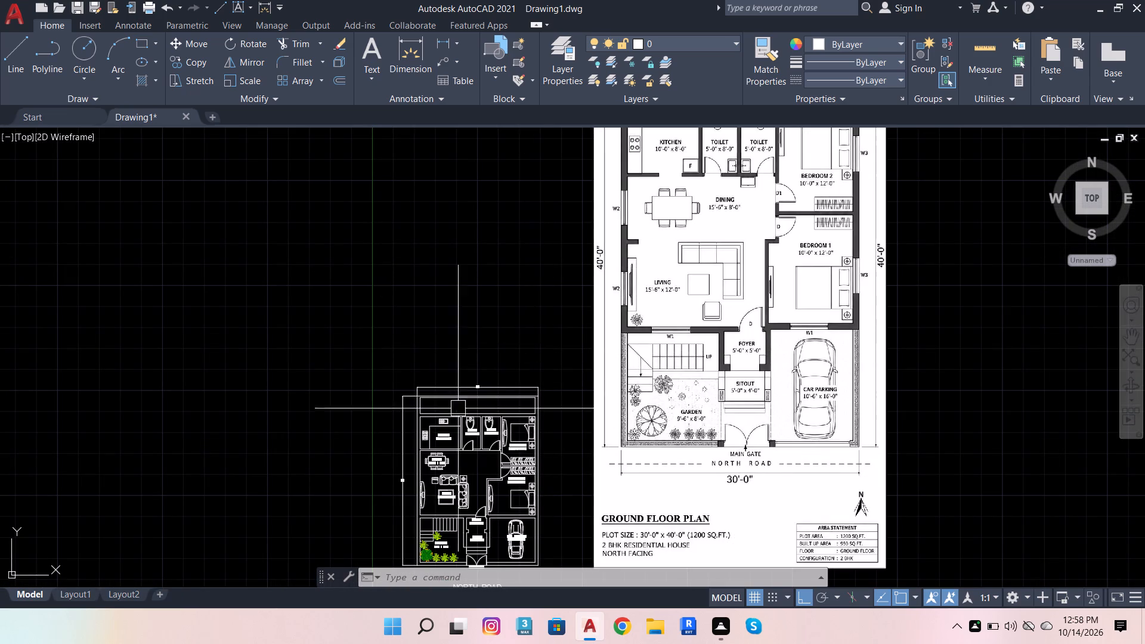
# Draw a closed 4' by 9" horizontal rectangle with lines in the empty space above the plan, beside the reference image.
pyautogui.click(9, 49)
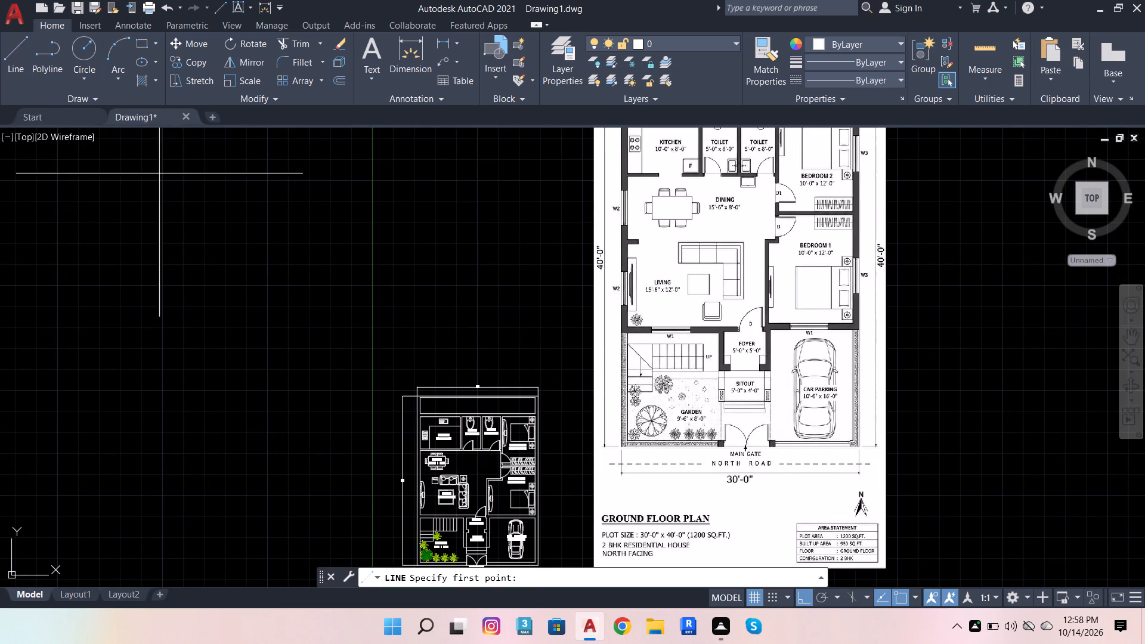
pyautogui.click(339, 260)
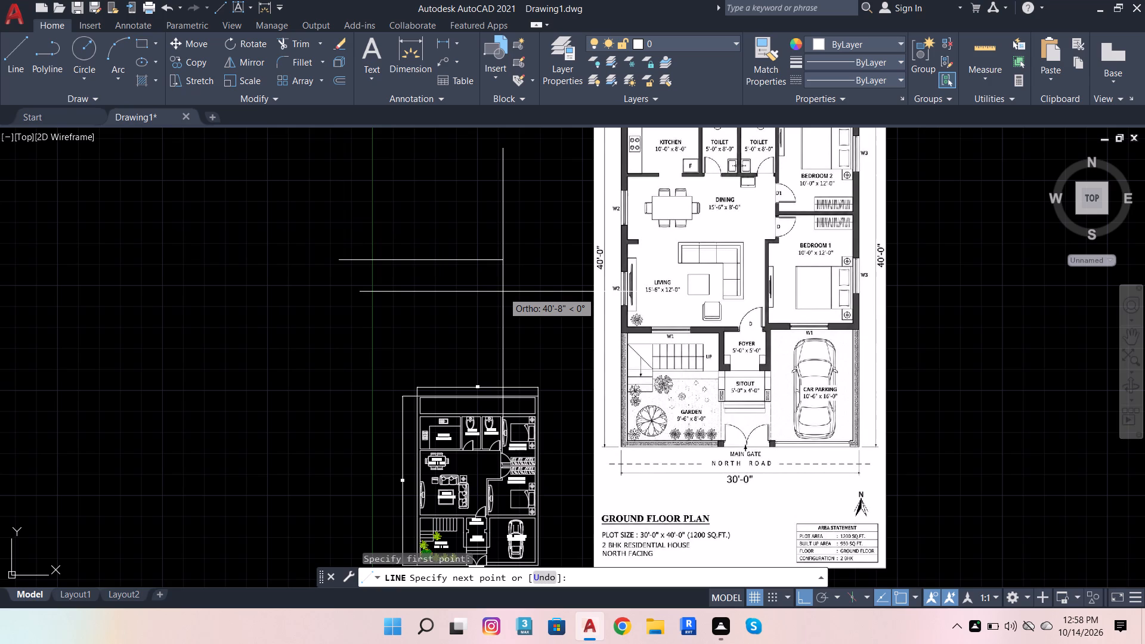
pyautogui.write("4'")
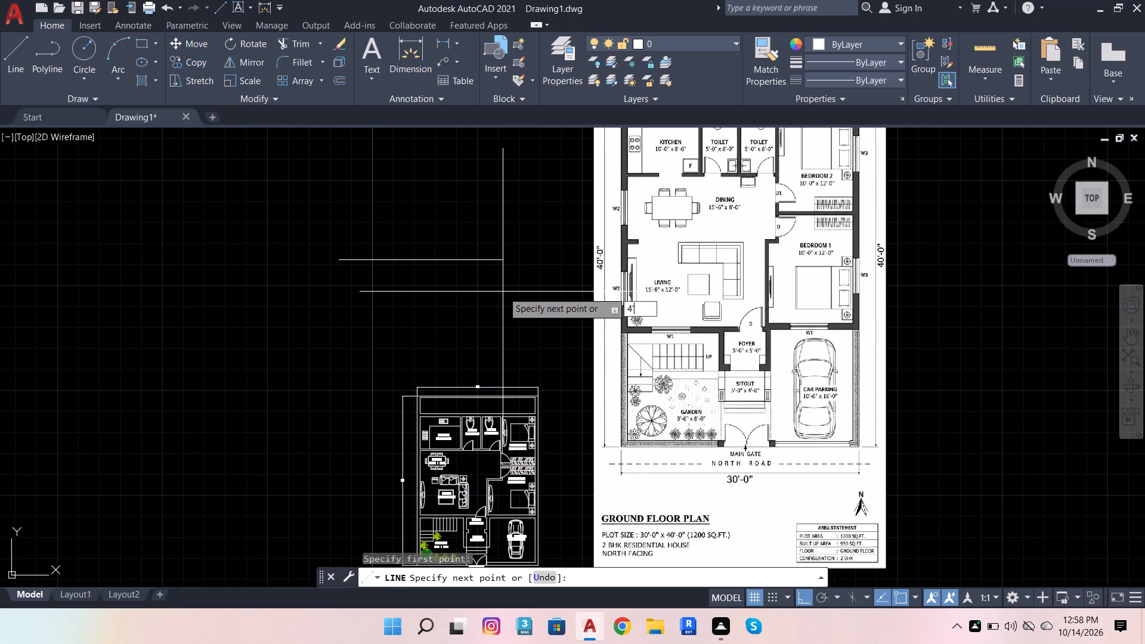
pyautogui.press('Return')
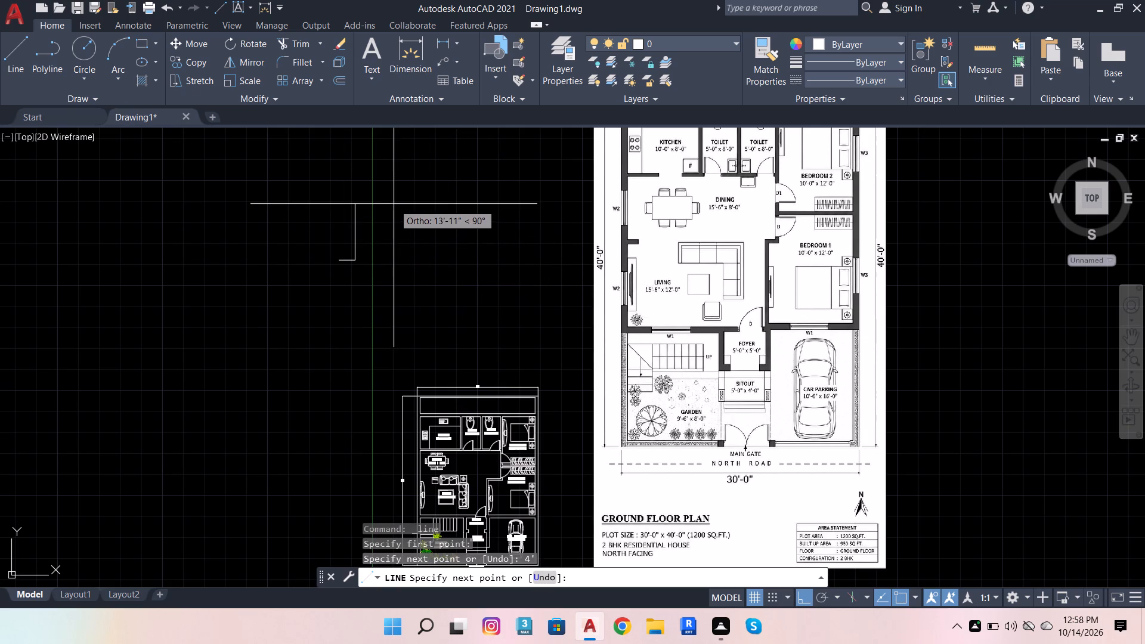
pyautogui.press('9')
pyautogui.press('Return')
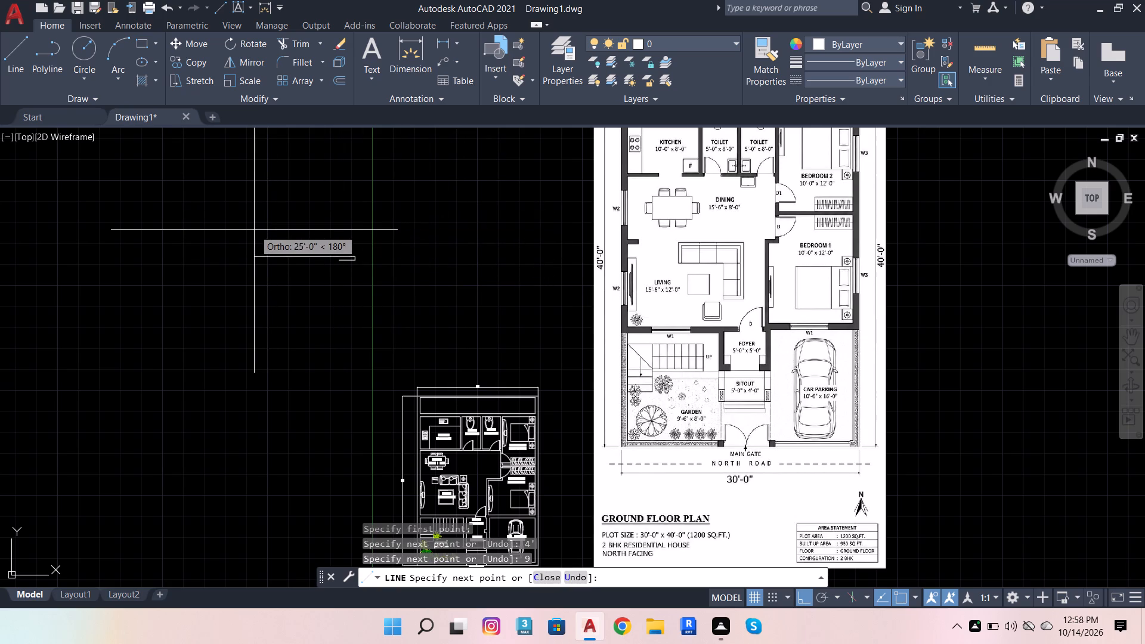
pyautogui.write("4'")
pyautogui.press('Return')
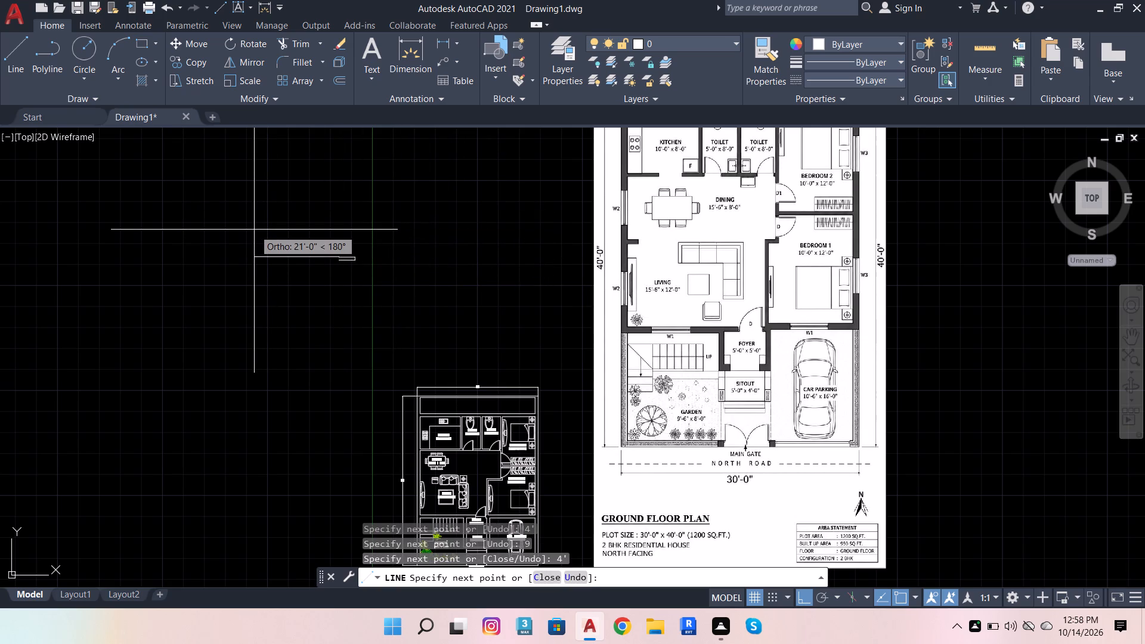
pyautogui.scroll(2, 400, 268)
pyautogui.scroll(2, 295, 255)
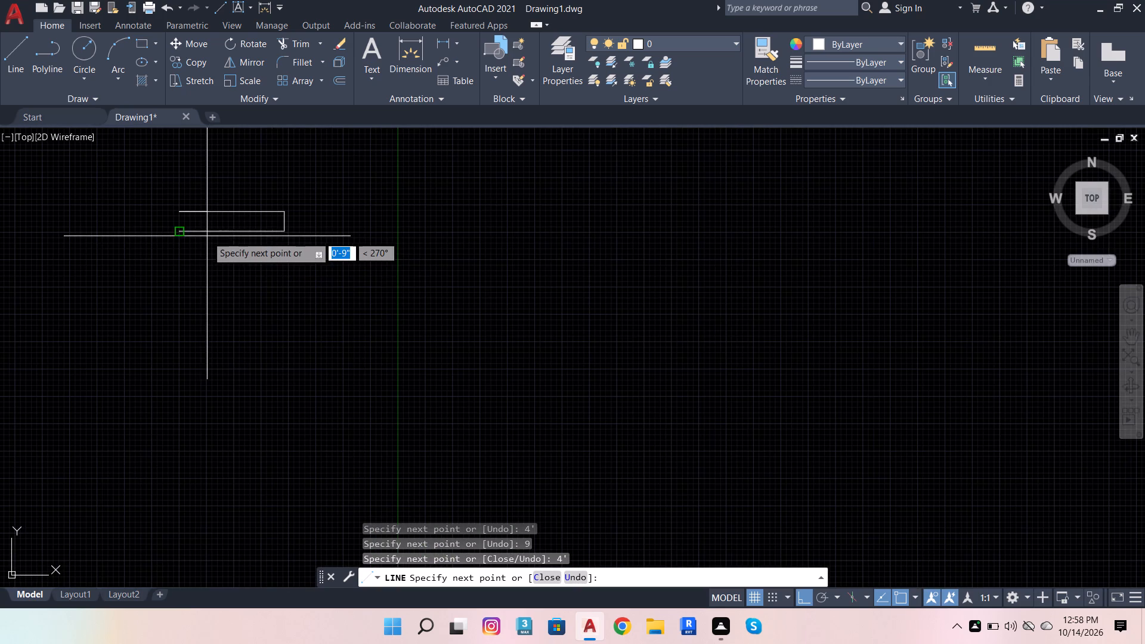
pyautogui.click(183, 225)
pyautogui.press('Escape')
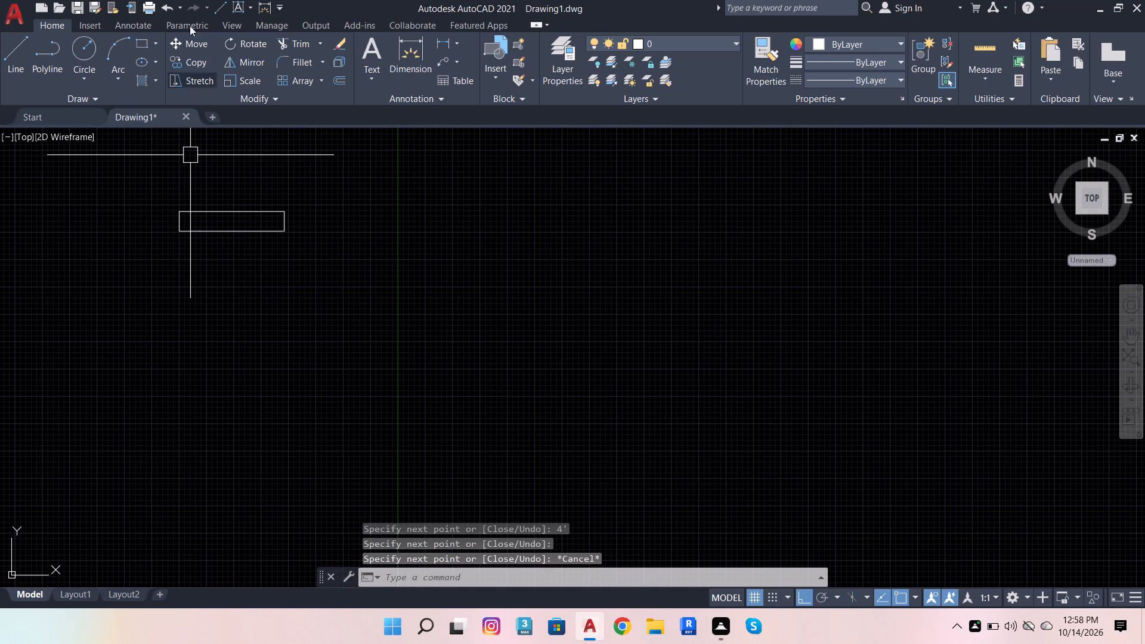
# Draw a horizontal centre line from the midpoint of the rectangle's left short side to beyond its right side.
pyautogui.click(7, 57)
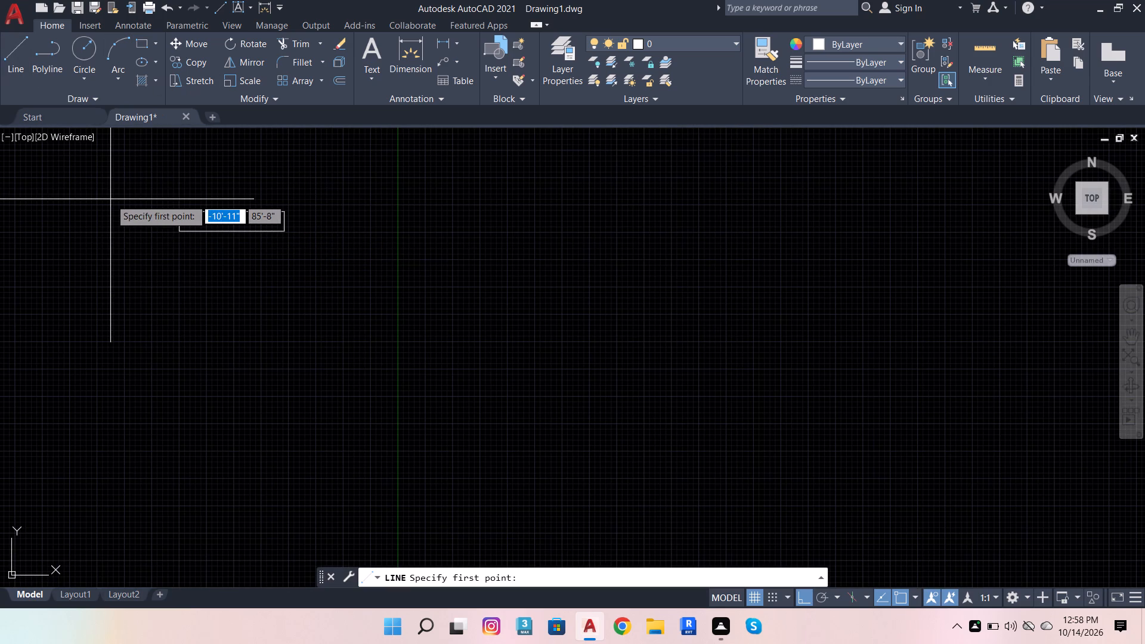
pyautogui.keyDown('shift'); pyautogui.rightClick(110, 199); pyautogui.keyUp('shift')
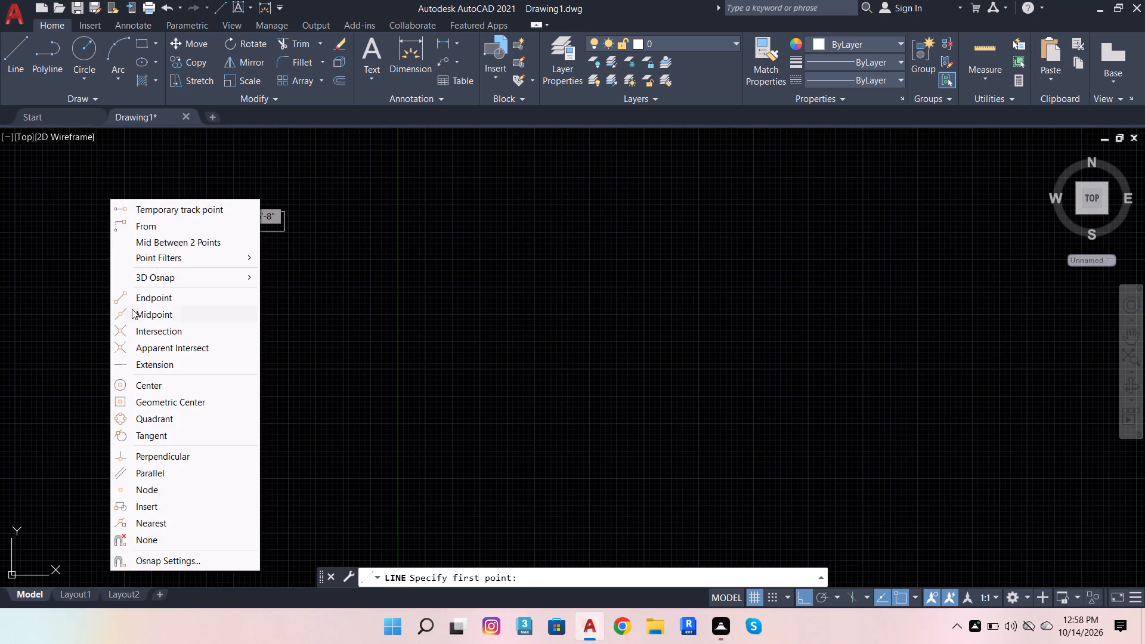
pyautogui.click(130, 311)
pyautogui.scroll(2, 152, 216)
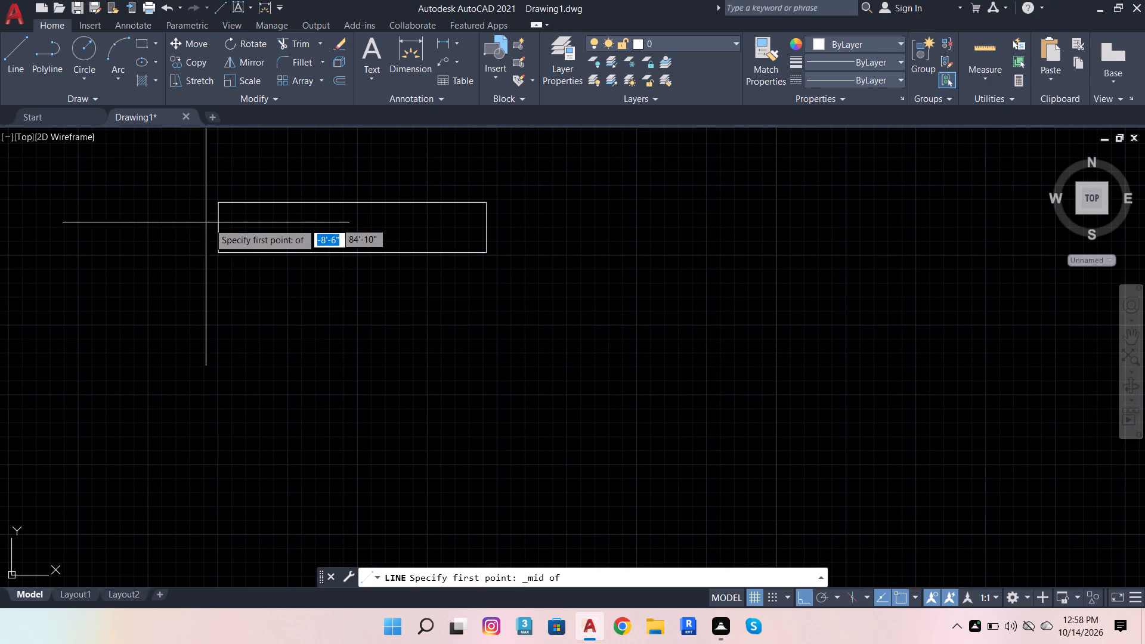
pyautogui.click(216, 225)
pyautogui.click(597, 228)
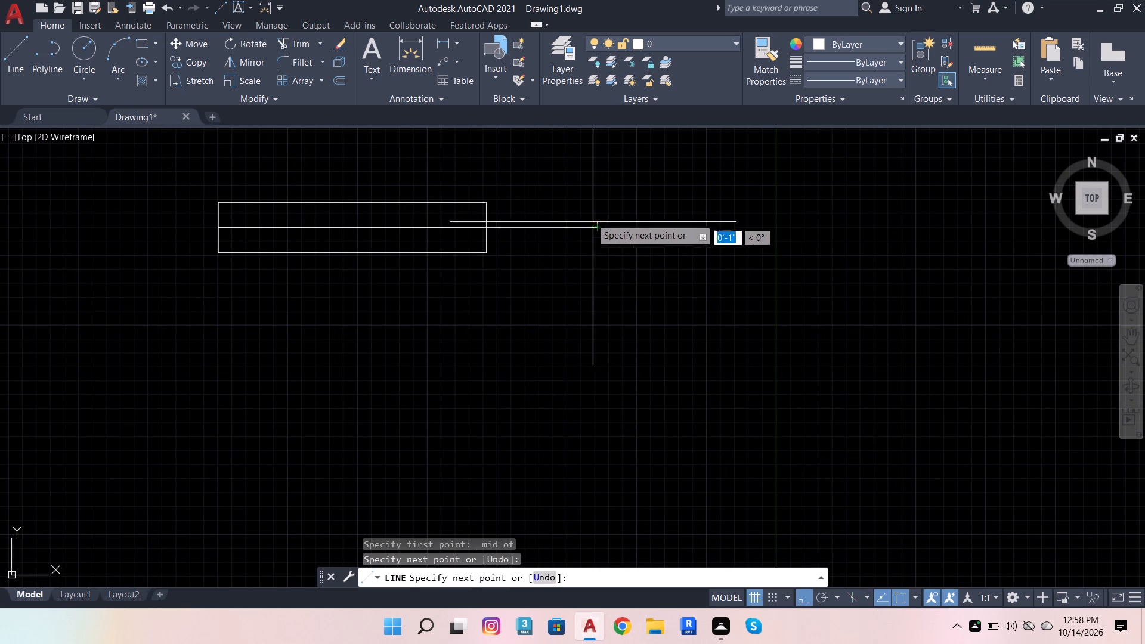
pyautogui.press('Escape')
# Offset the rectangle's right short side inward twice, each by 1".
pyautogui.click(343, 85)
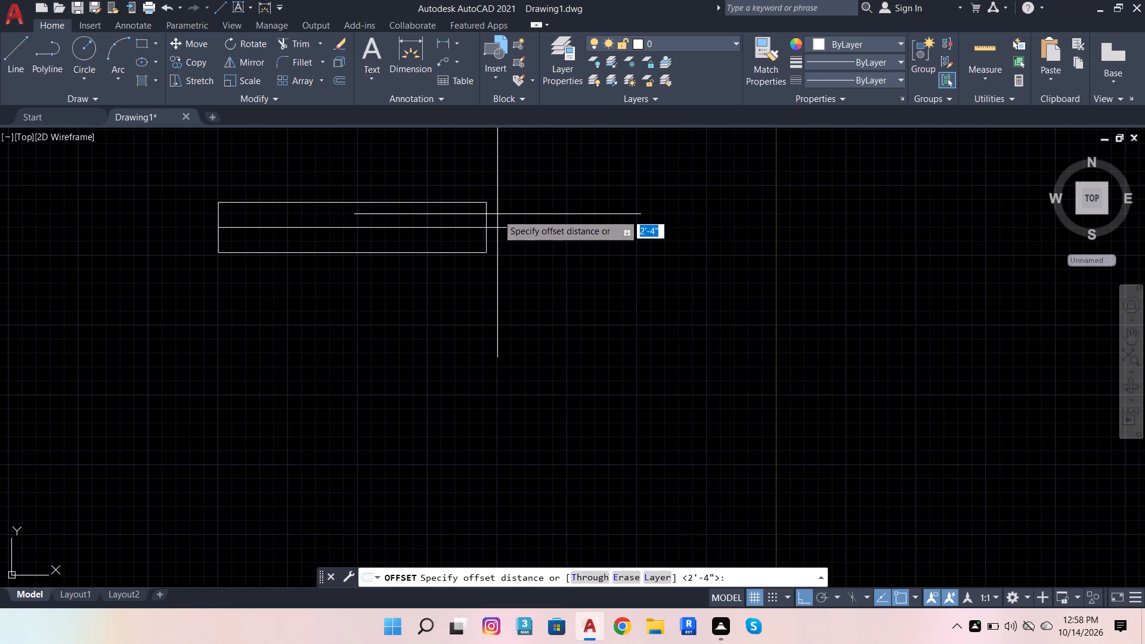
pyautogui.click(488, 205)
pyautogui.press('1')
pyautogui.press('Return')
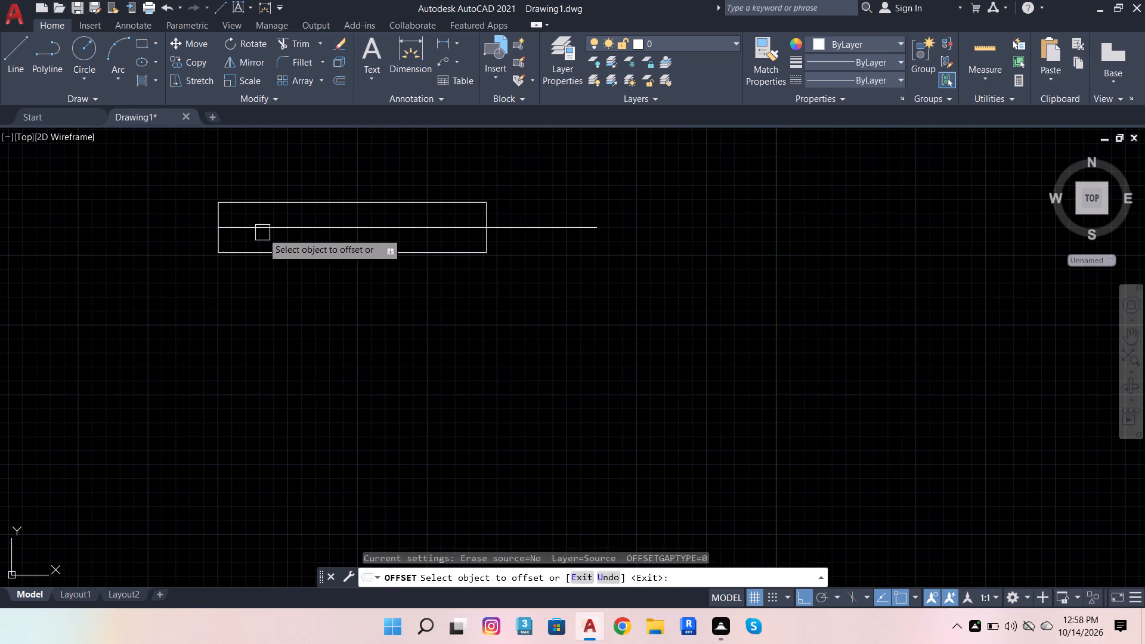
pyautogui.scroll(1, 490, 215)
pyautogui.click(489, 215)
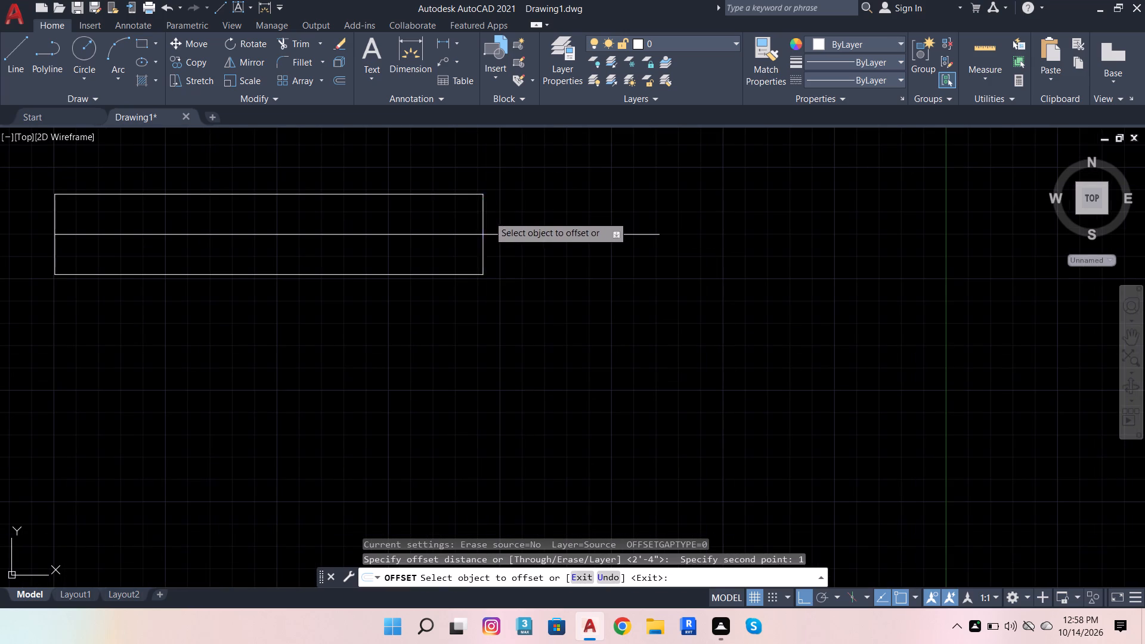
pyautogui.click(420, 221)
pyautogui.click(466, 212)
pyautogui.click(420, 219)
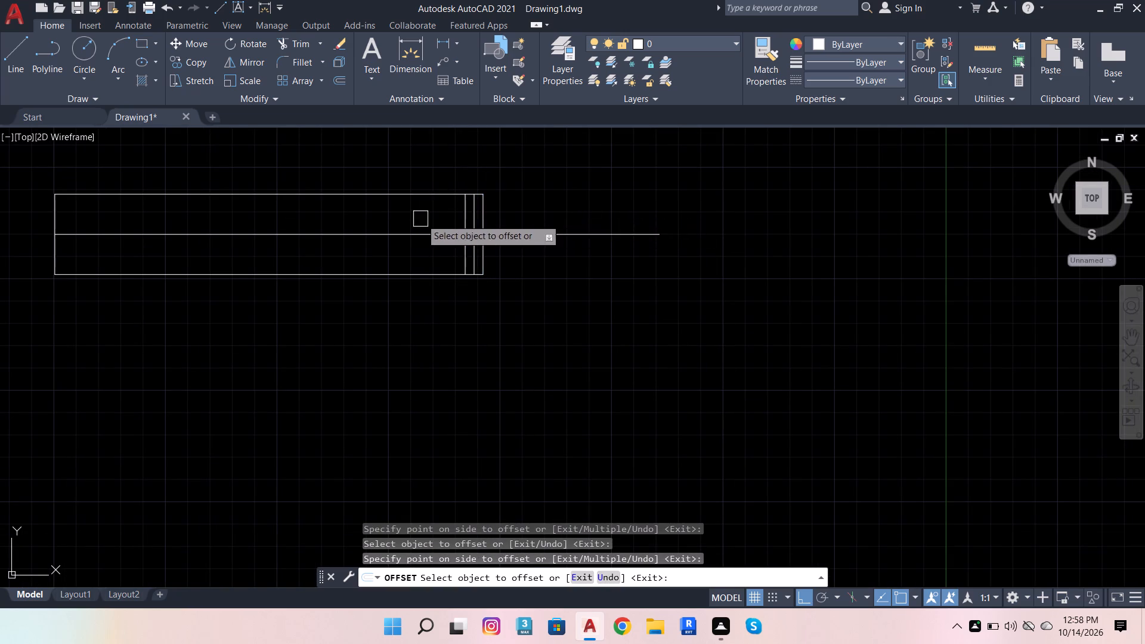
# Offset the horizontal centre line 1" above and 1" below.
pyautogui.click(556, 228)
pyautogui.click(560, 160)
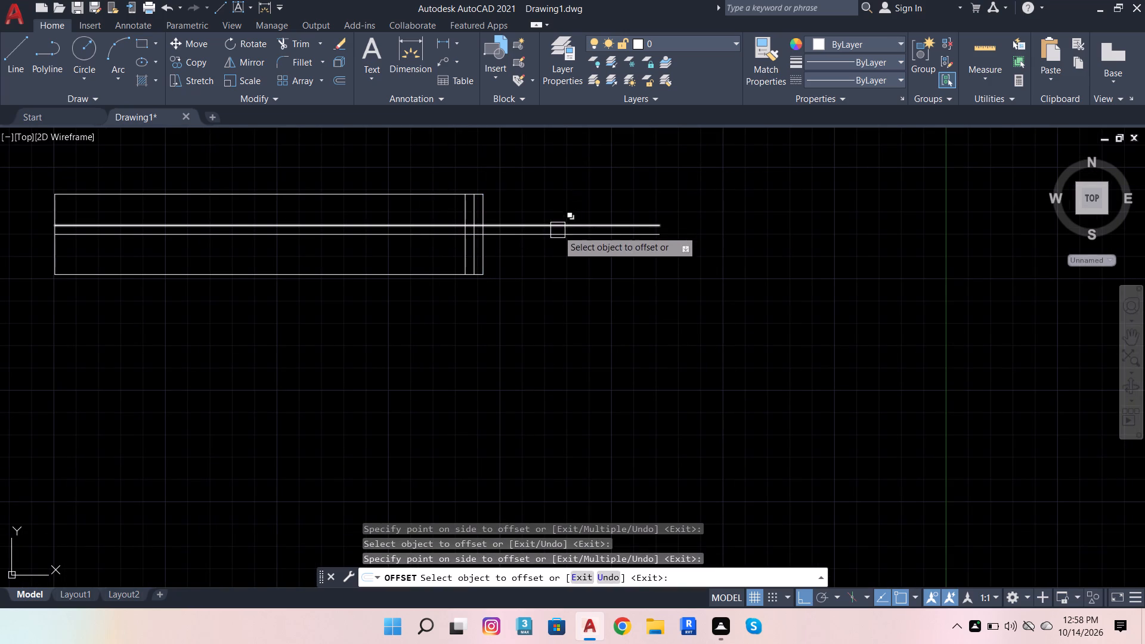
pyautogui.click(552, 235)
pyautogui.click(540, 278)
# Offset the rectangle's left short side inward twice, each by 1".
pyautogui.scroll(2, 14, 202)
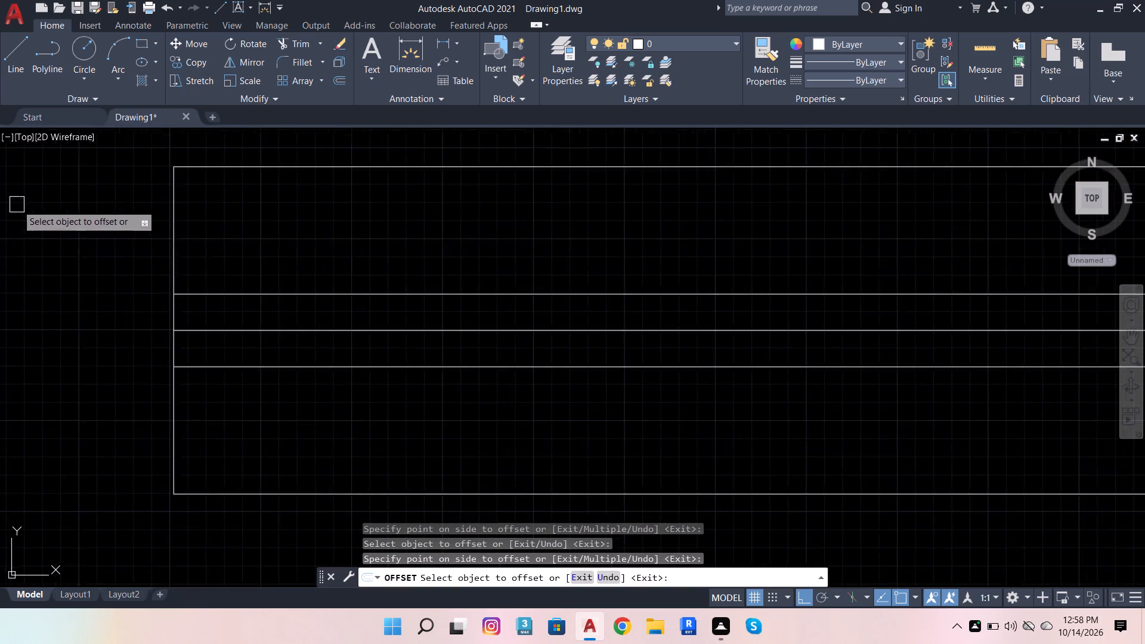
pyautogui.scroll(2, 17, 205)
pyautogui.click(265, 222)
pyautogui.click(373, 224)
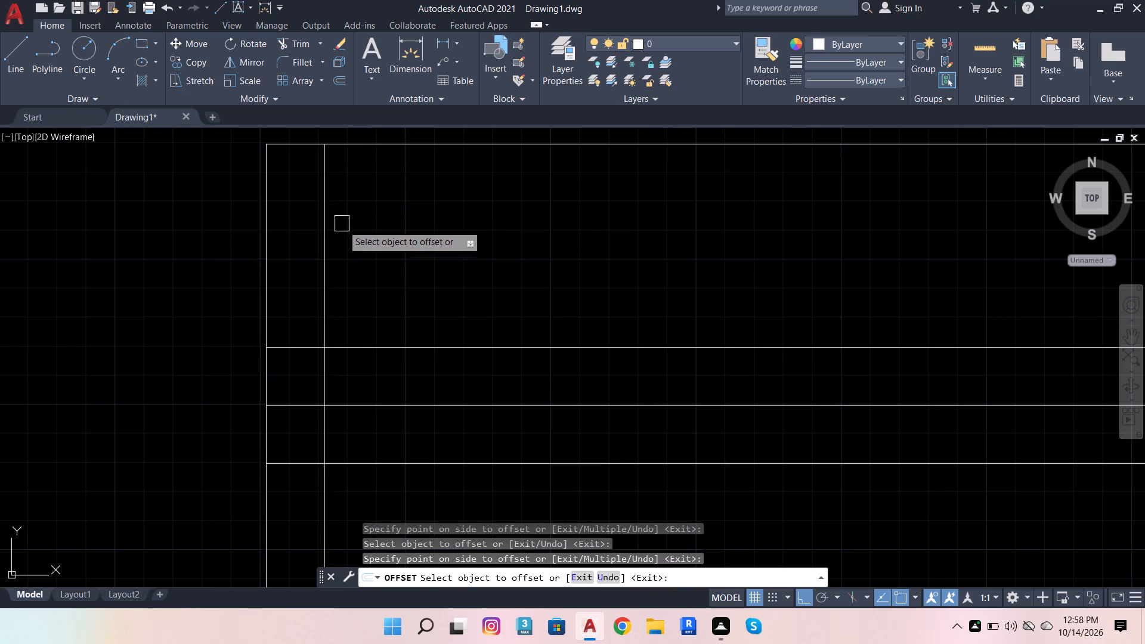
pyautogui.click(327, 215)
pyautogui.click(422, 196)
pyautogui.scroll(-3, 422, 196)
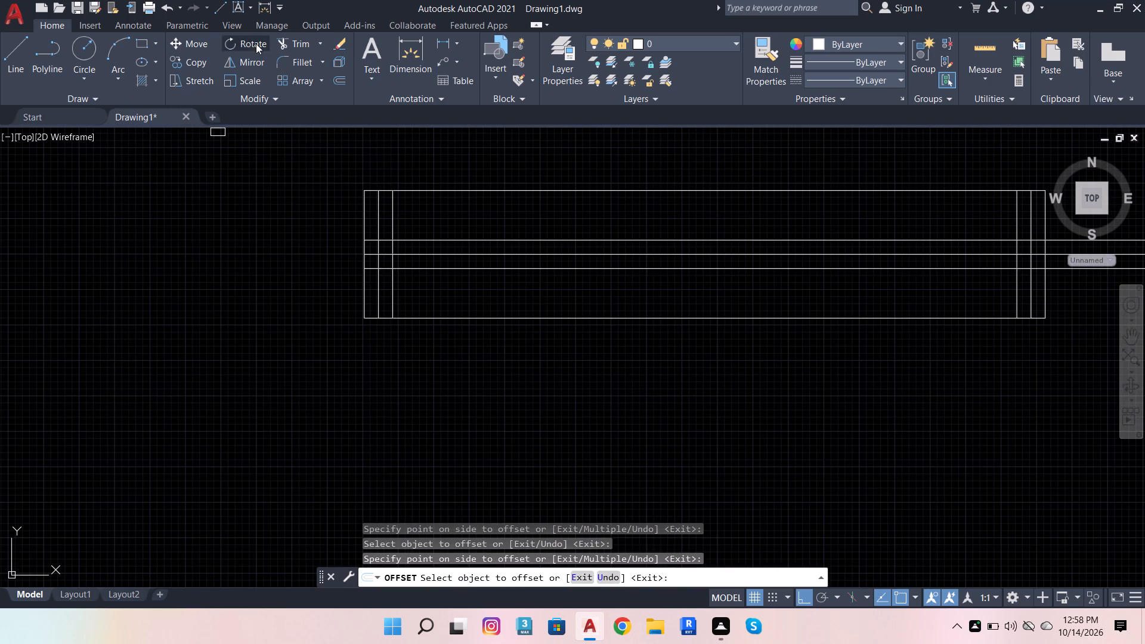
pyautogui.press('Escape')
# Trim the window symbol's left end so the horizontal lines stop at the frame lines and the innermost vertical spans only the outer horizontals.
pyautogui.click(293, 41)
pyautogui.scroll(1, 432, 272)
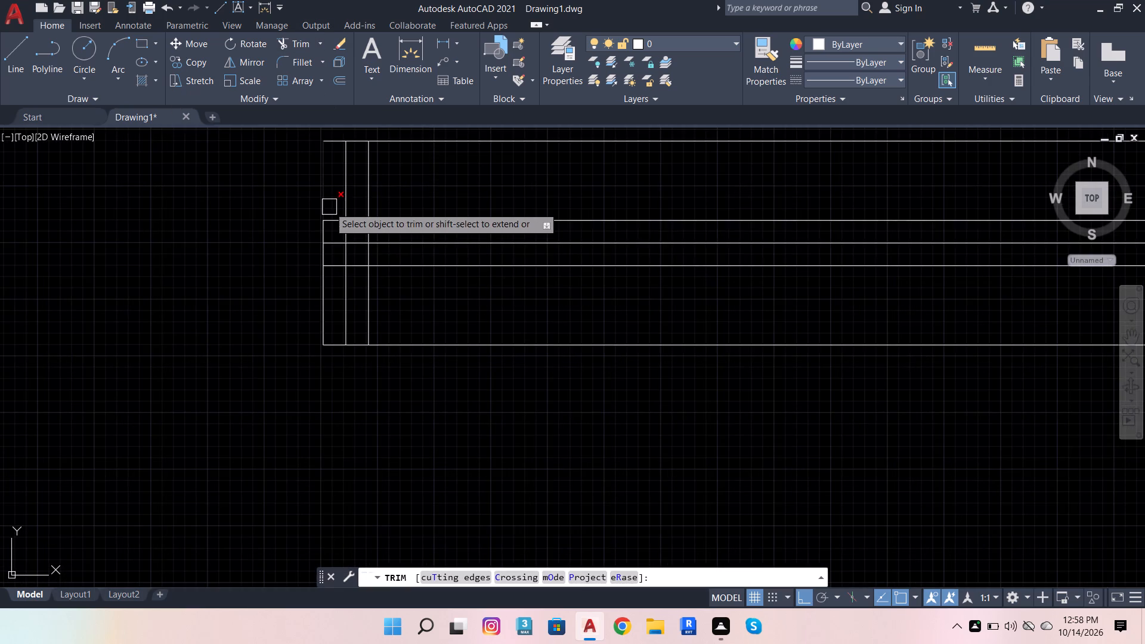
pyautogui.scroll(3, 330, 209)
pyautogui.click(336, 213)
pyautogui.click(321, 447)
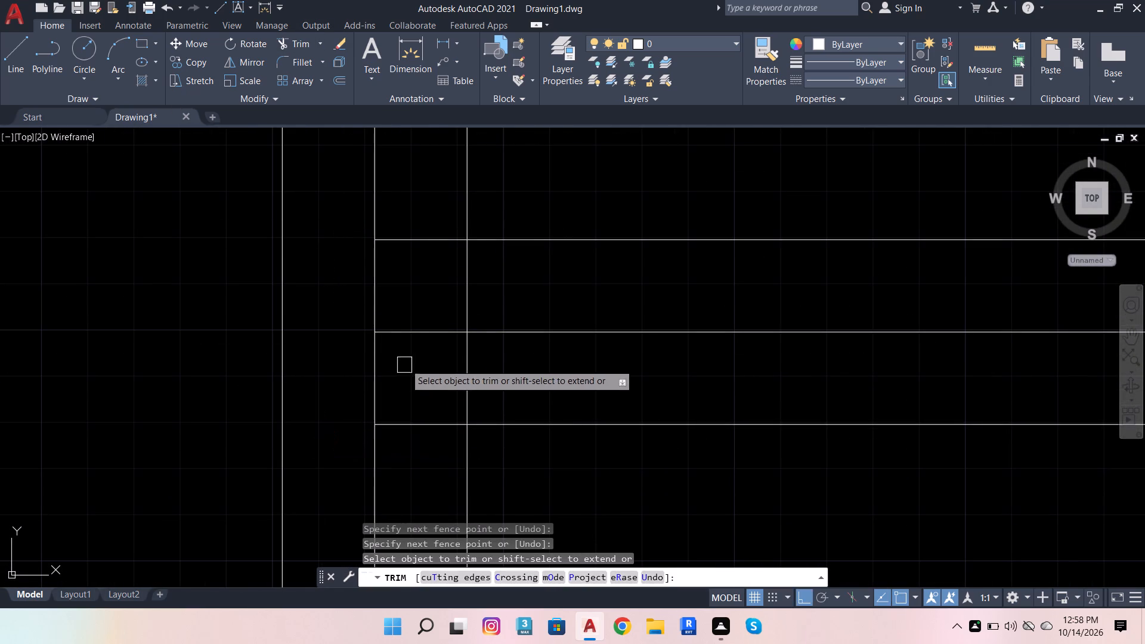
pyautogui.click(406, 340)
pyautogui.click(411, 313)
pyautogui.scroll(-1, 414, 397)
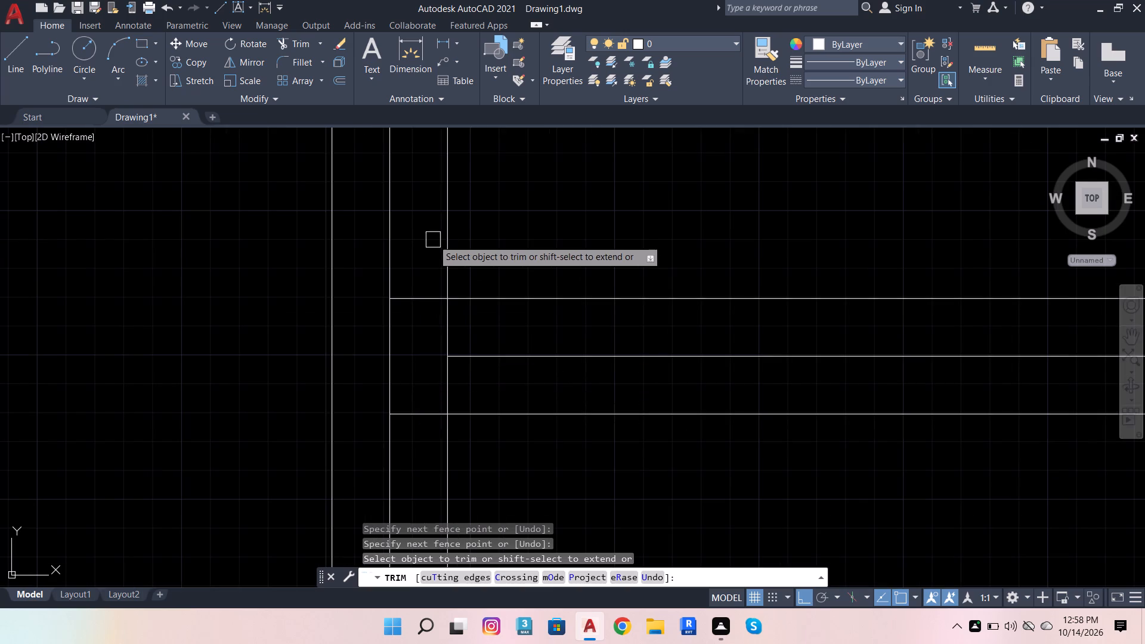
pyautogui.click(431, 234)
pyautogui.click(468, 226)
pyautogui.scroll(-2, 468, 226)
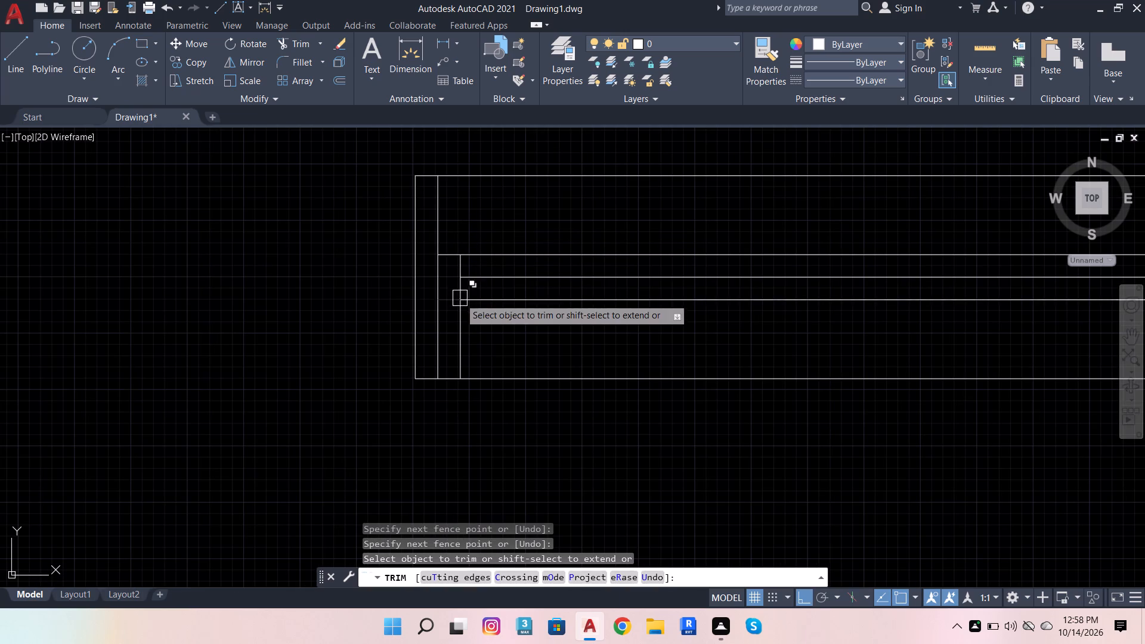
pyautogui.click(468, 312)
pyautogui.scroll(-3, 199, 284)
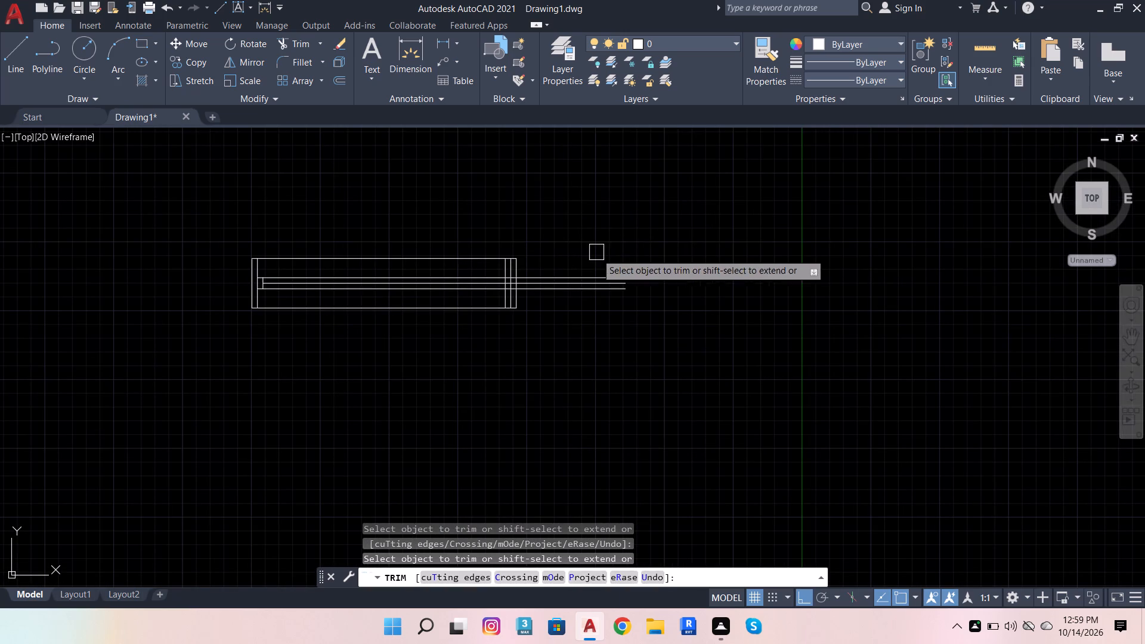
# Trim the horizontal lines extending beyond the rectangle's right side and clean up the right end's frame lines to match the left end.
pyautogui.click(593, 245)
pyautogui.click(576, 297)
pyautogui.scroll(4, 503, 273)
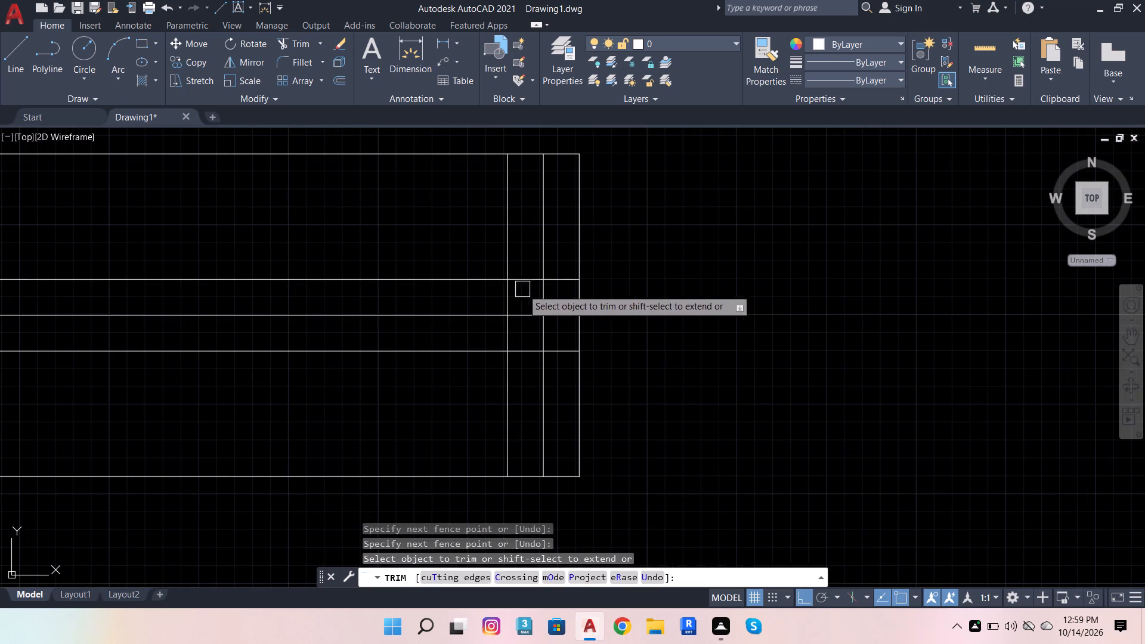
pyautogui.scroll(1, 565, 268)
pyautogui.click(562, 249)
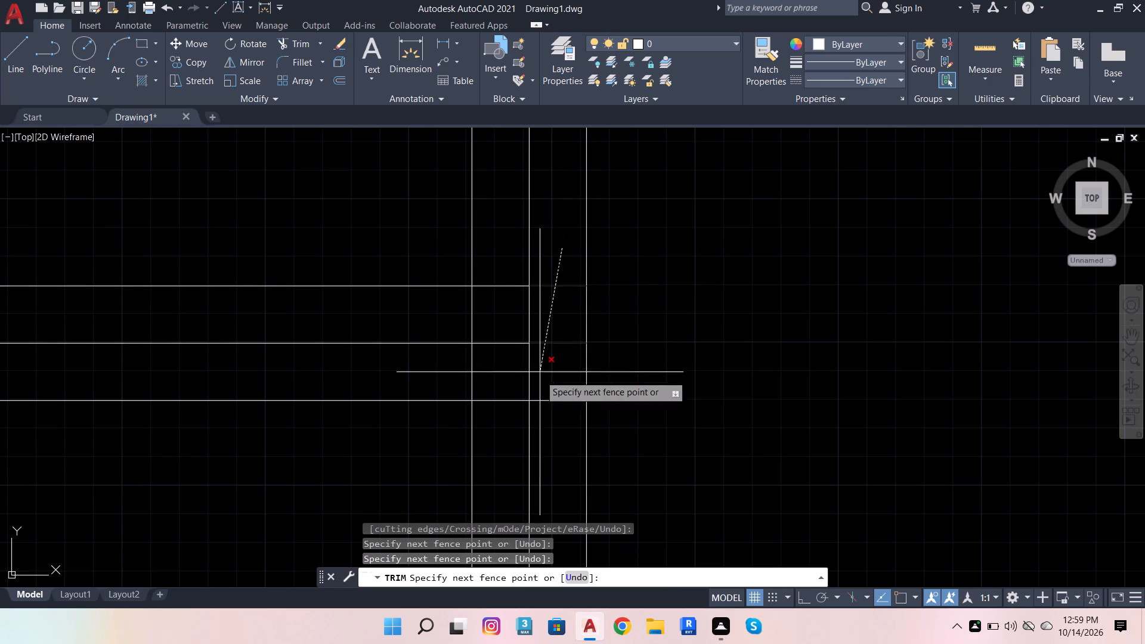
pyautogui.click(558, 449)
pyautogui.click(477, 239)
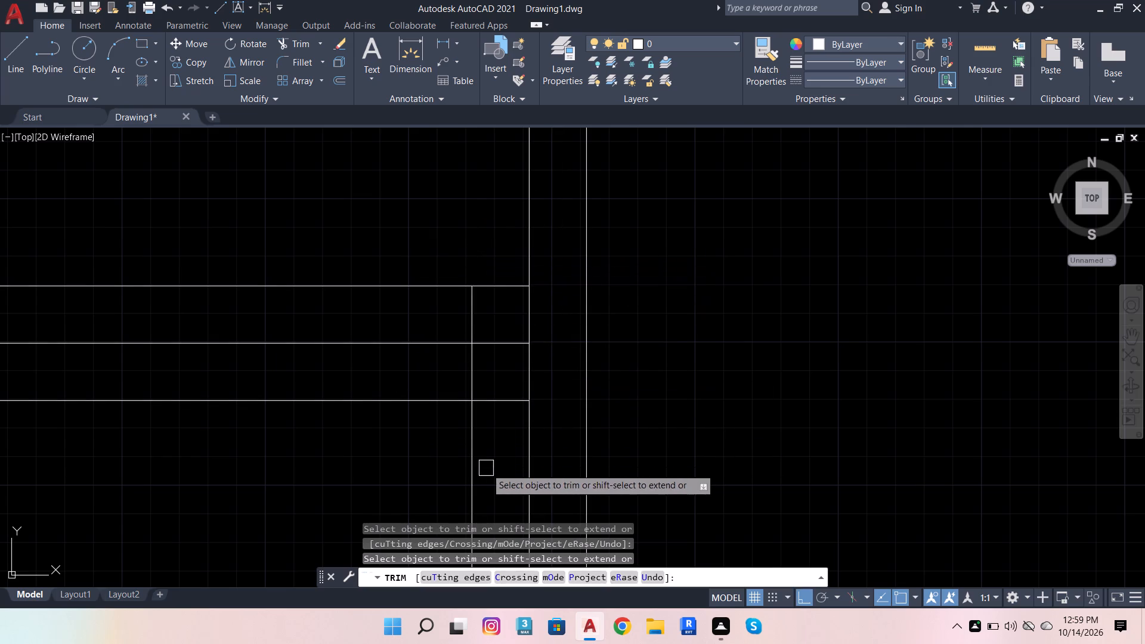
pyautogui.click(471, 463)
pyautogui.click(514, 339)
pyautogui.scroll(-2, 605, 312)
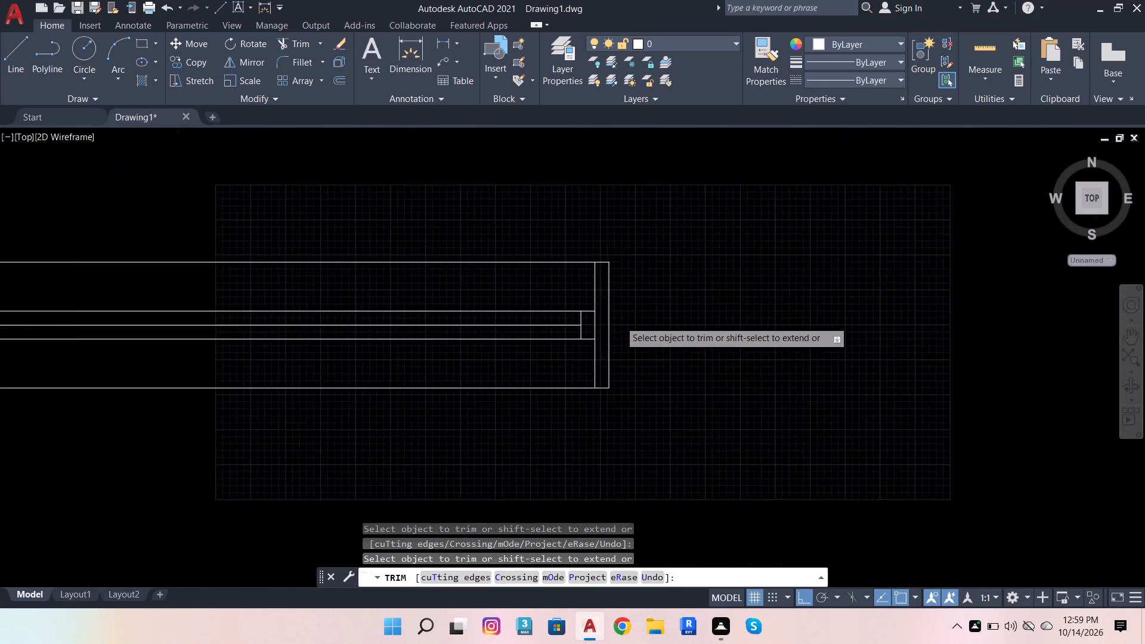
pyautogui.scroll(-2, 621, 321)
pyautogui.press('Escape')
pyautogui.press('Escape')
pyautogui.press('Escape')
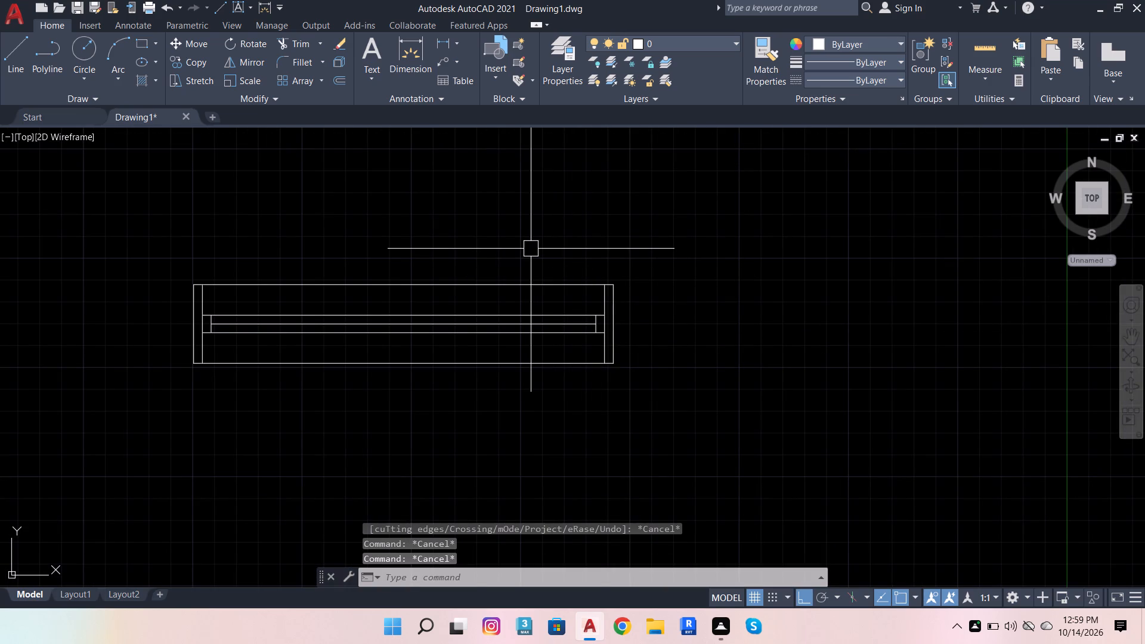
# Define a block named WIND from all the window symbol's lines.
pyautogui.scroll(-4, 457, 244)
pyautogui.scroll(2, 480, 281)
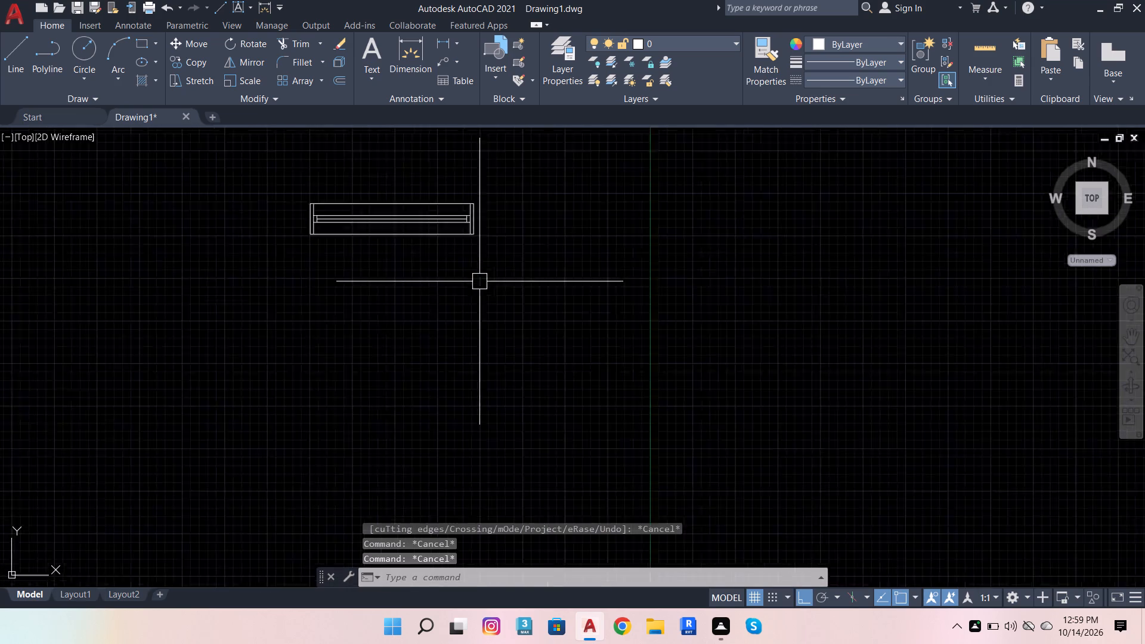
pyautogui.scroll(-5, 475, 278)
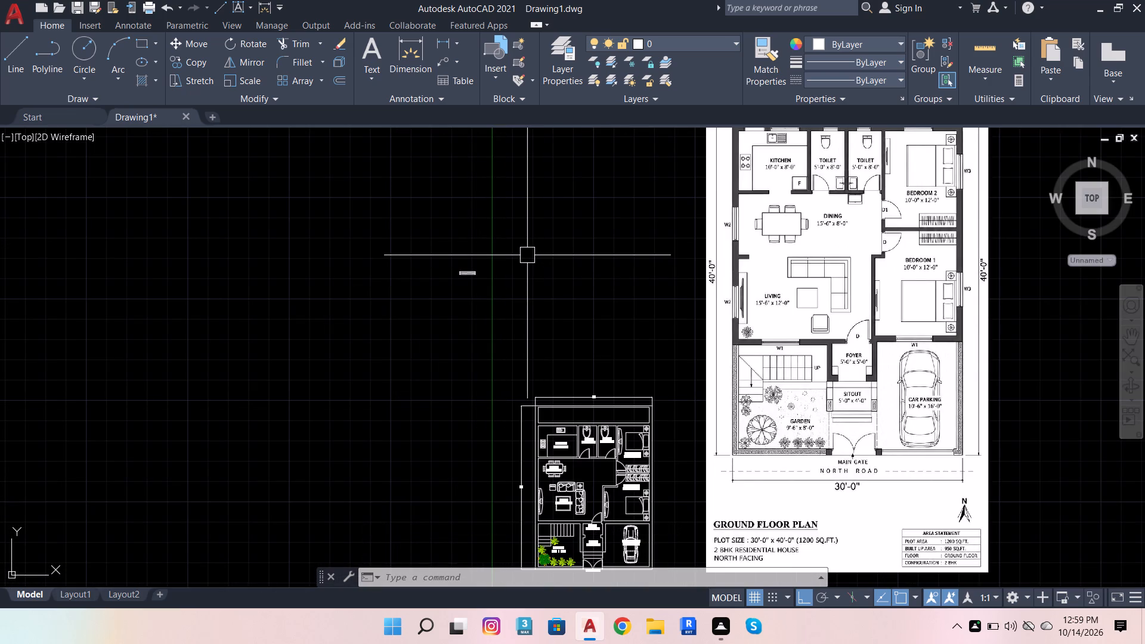
pyautogui.scroll(1, 416, 256)
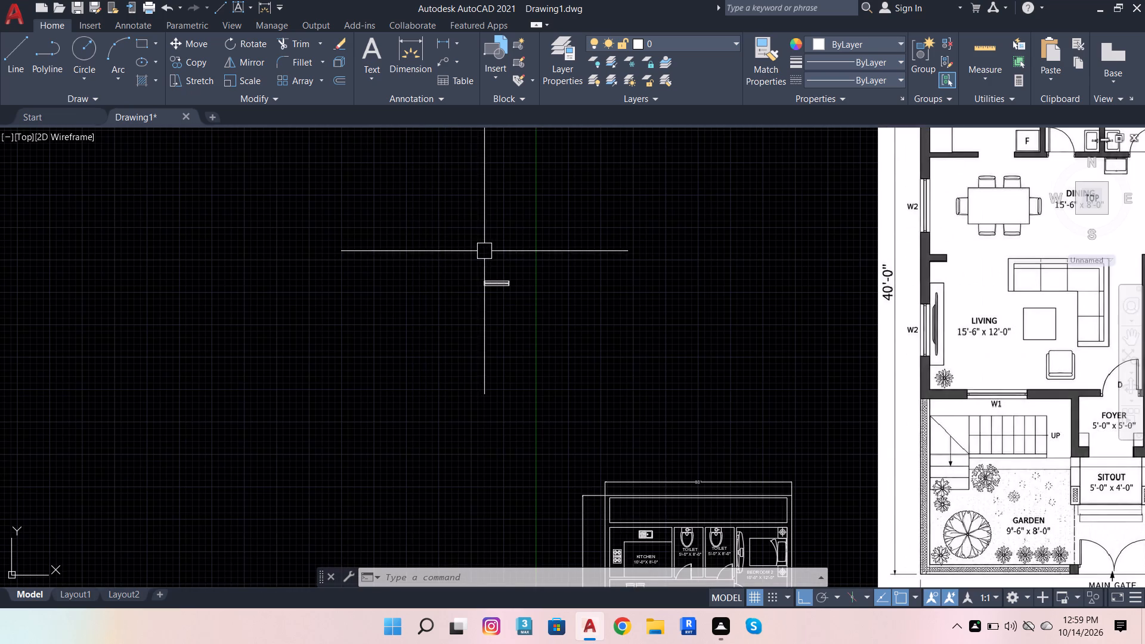
pyautogui.click(455, 249)
pyautogui.click(601, 331)
pyautogui.press('b')
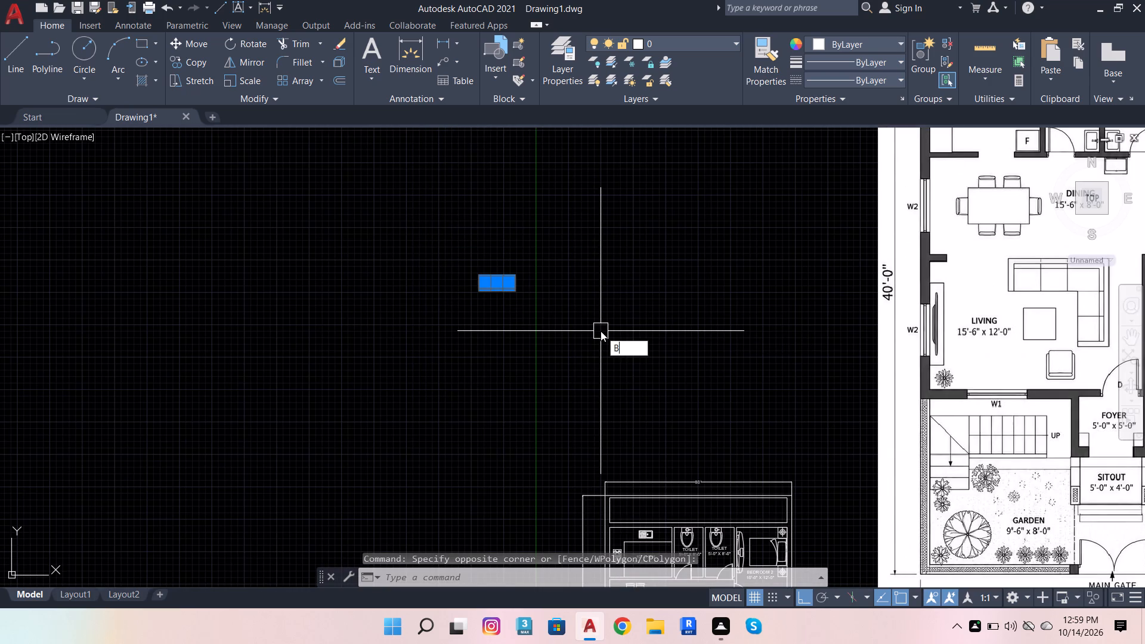
pyautogui.click(694, 359)
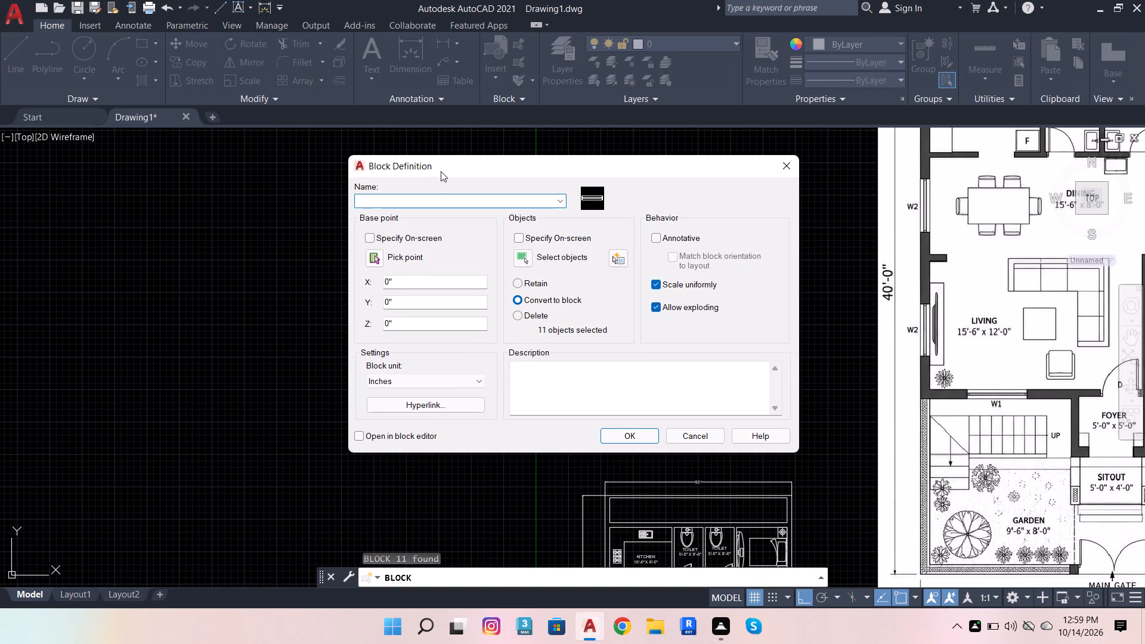
pyautogui.write('WIND')
pyautogui.click(633, 439)
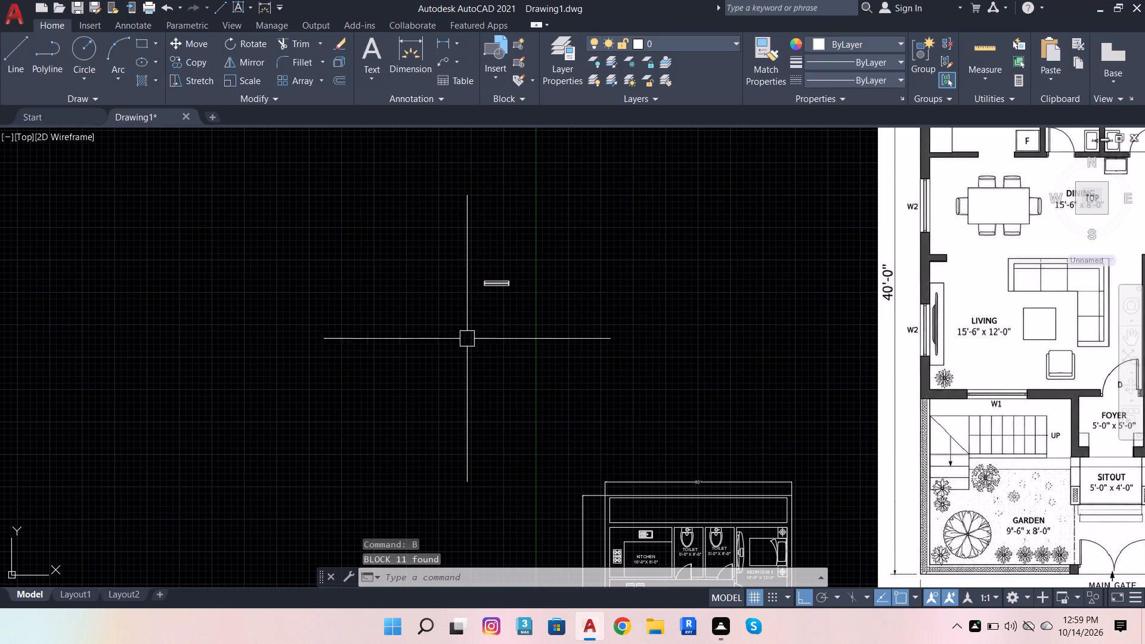
# Copy the window block horizontally to the empty space on its right.
pyautogui.scroll(3, 505, 280)
pyautogui.click(491, 283)
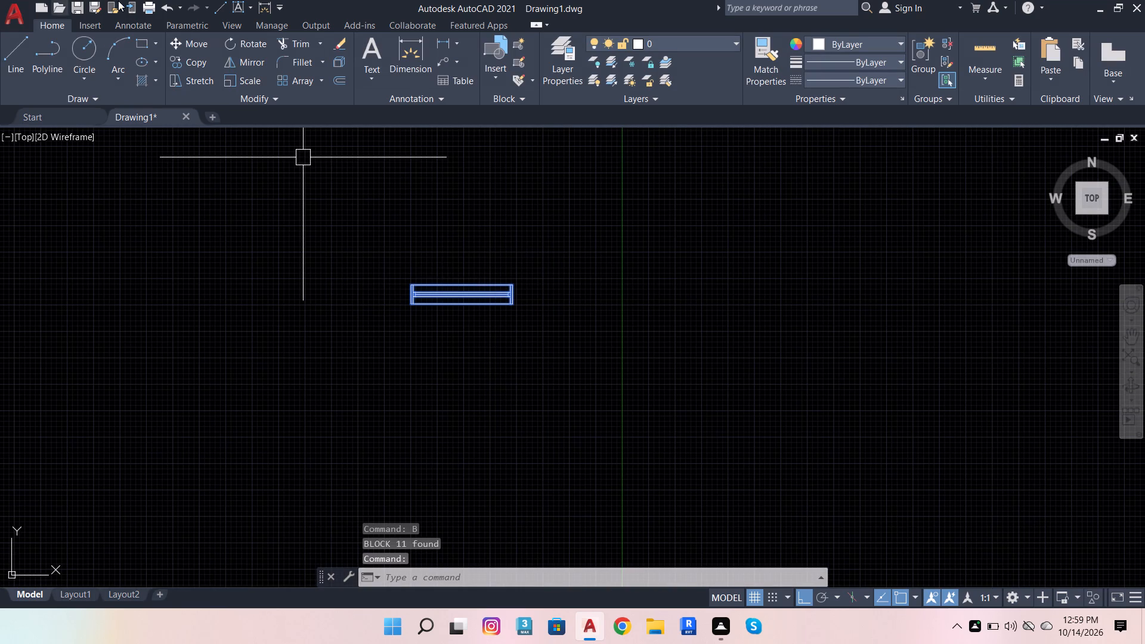
pyautogui.click(191, 64)
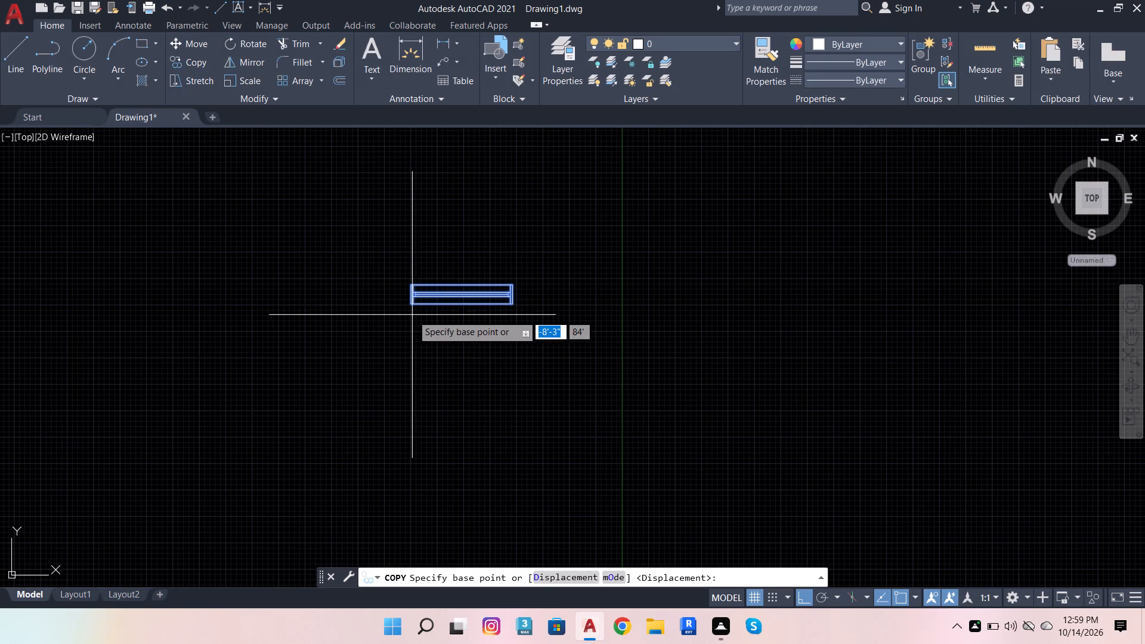
pyautogui.click(404, 309)
pyautogui.click(657, 305)
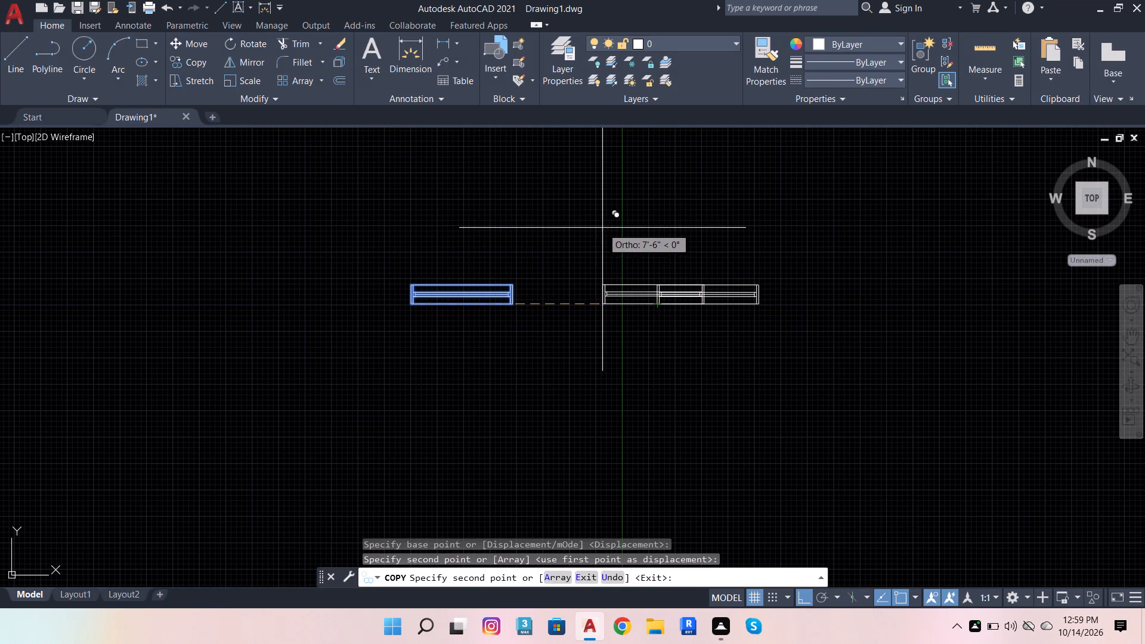
pyautogui.press('Escape')
# Rotate the copied window block 90° clockwise about its upper-left corner so it stands vertically.
pyautogui.click(652, 251)
pyautogui.click(796, 377)
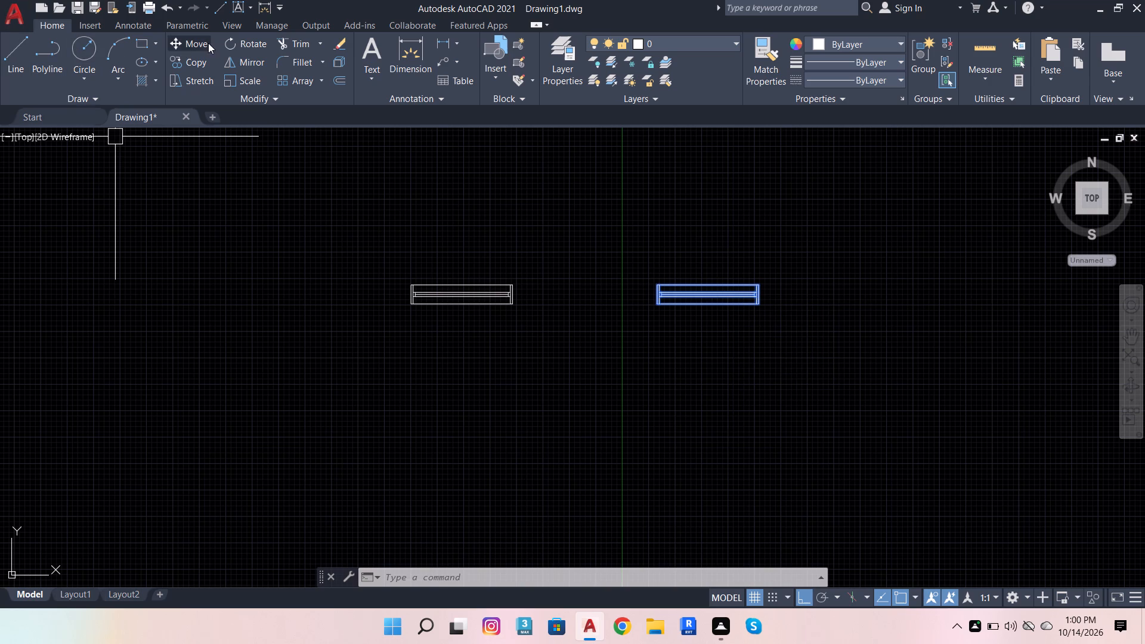
pyautogui.click(227, 42)
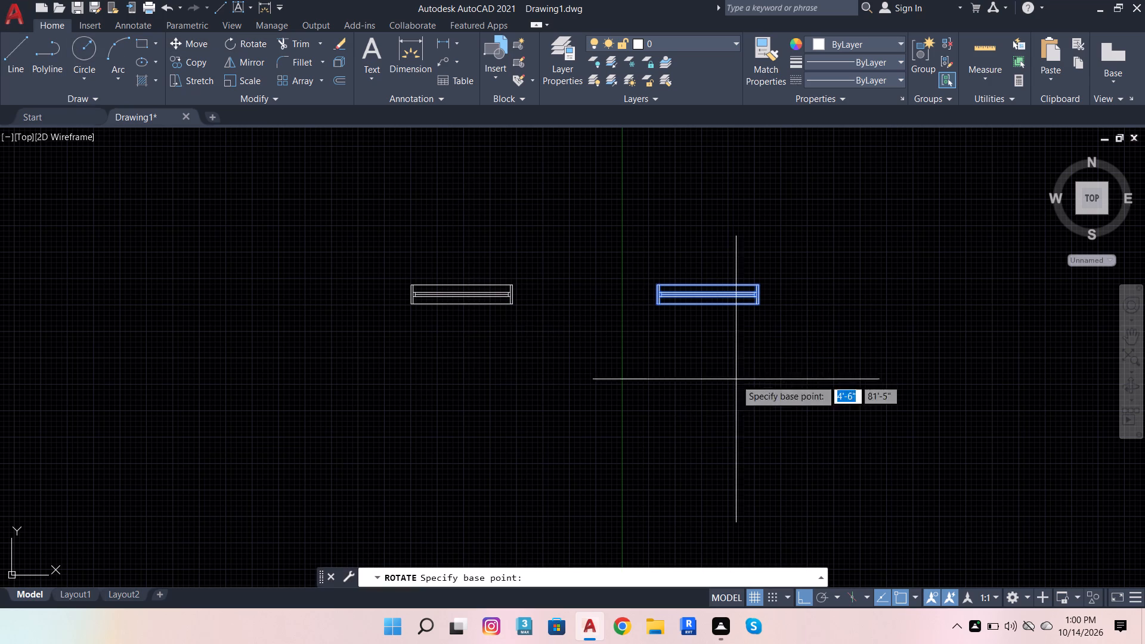
pyautogui.click(660, 285)
pyautogui.click(632, 457)
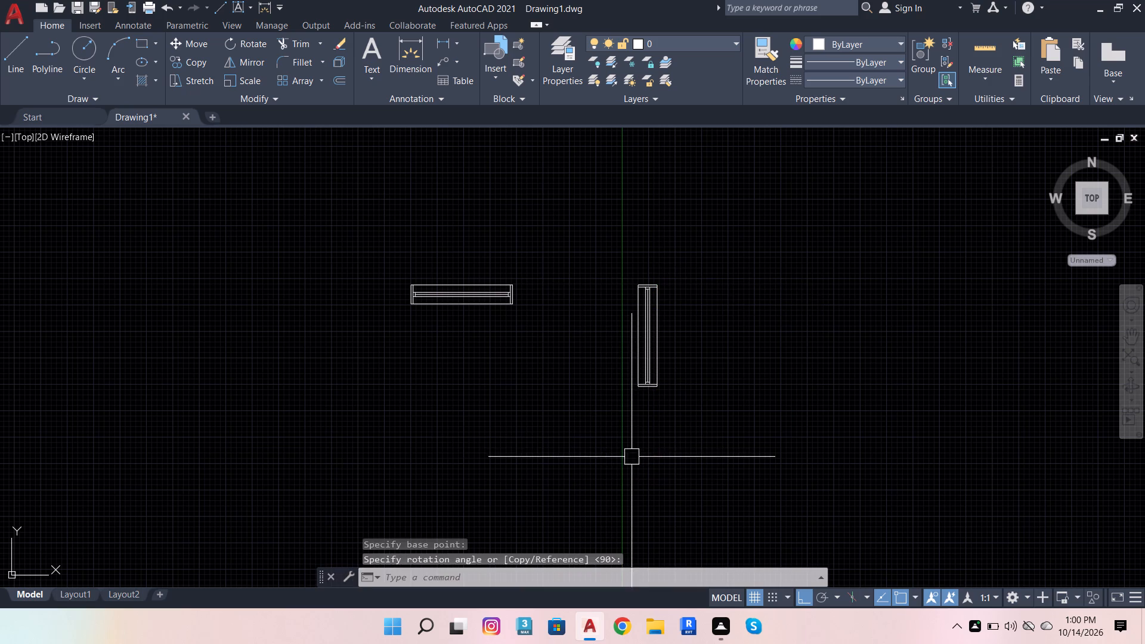
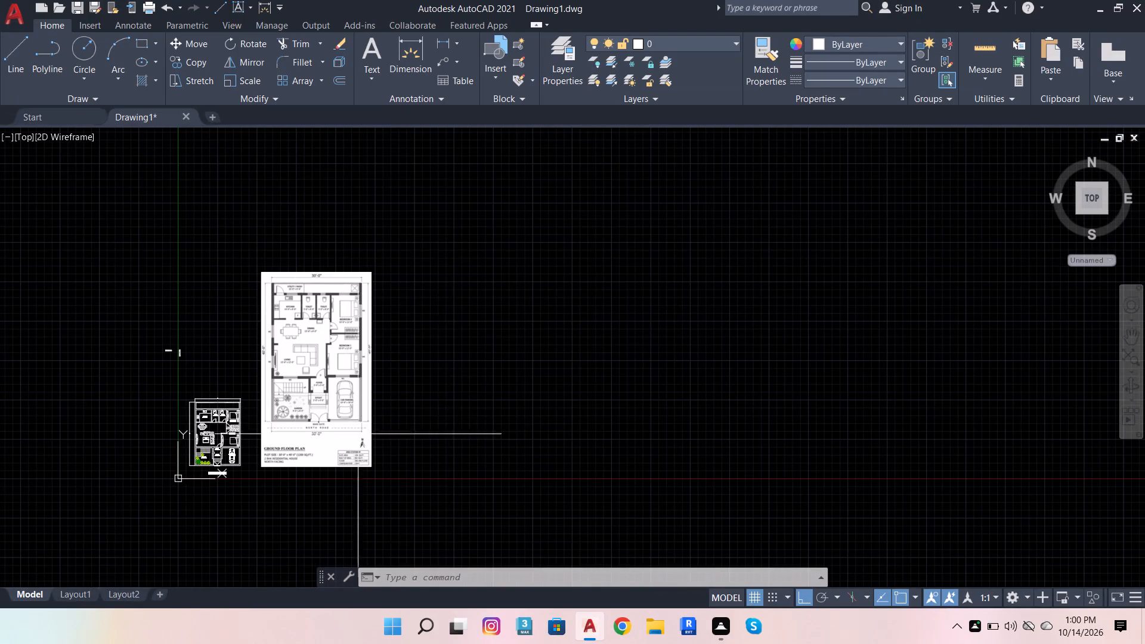
# Draw a short vertical line across the wall between Bedroom 1 and the car parking, above the car.
pyautogui.scroll(2, 338, 407)
pyautogui.scroll(-3, 523, 331)
pyautogui.scroll(3, 376, 385)
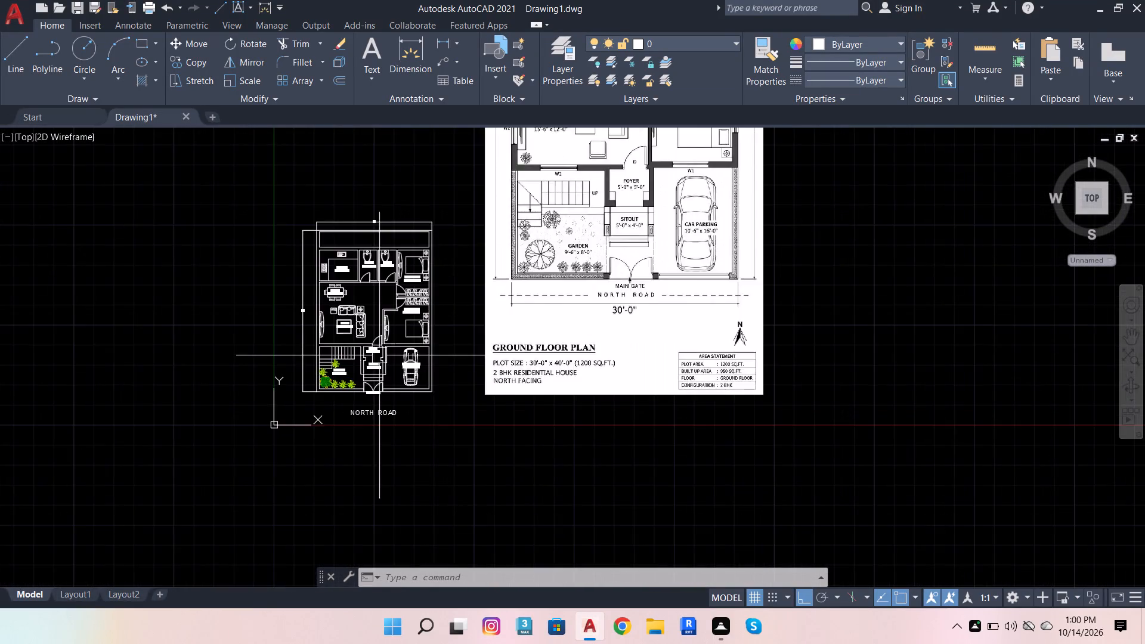
pyautogui.scroll(2, 379, 355)
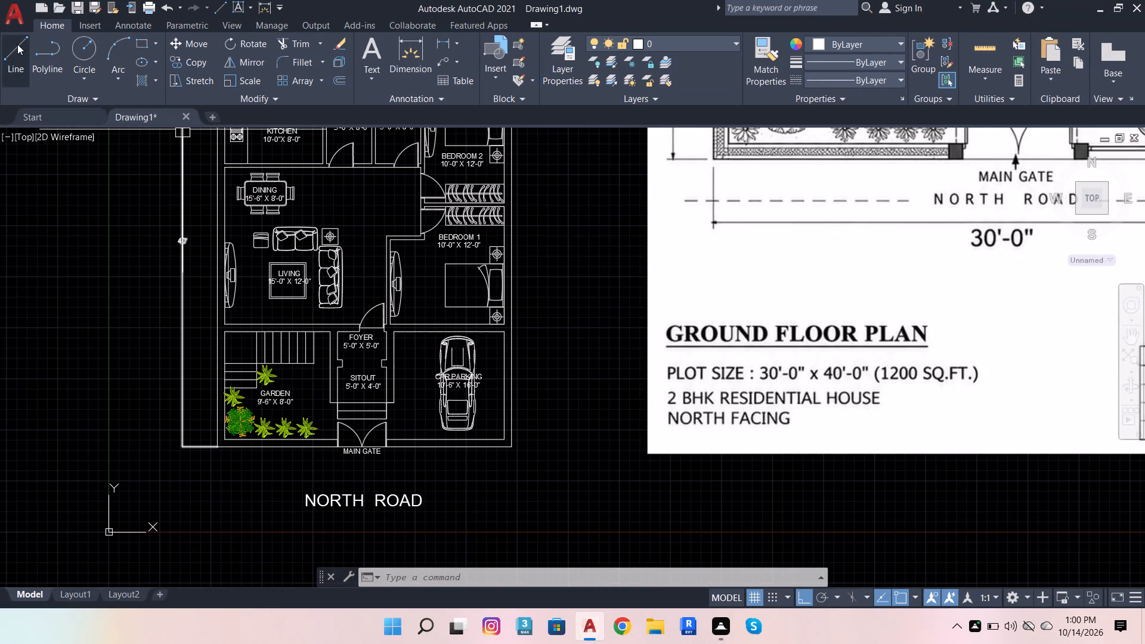
pyautogui.click(17, 44)
pyautogui.scroll(4, 420, 308)
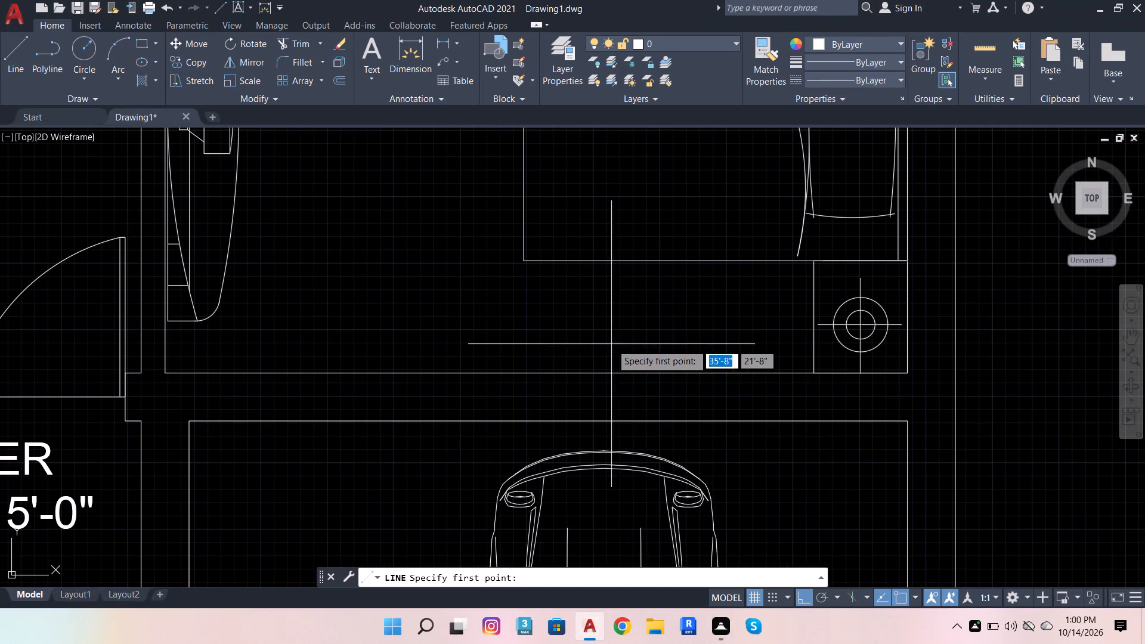
pyautogui.click(680, 346)
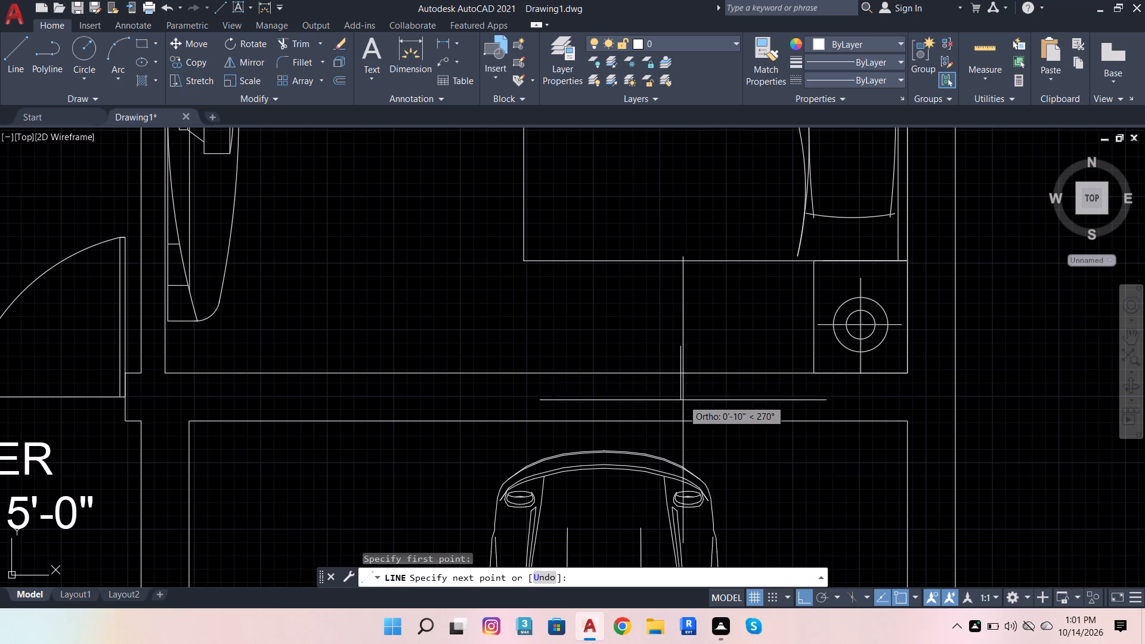
pyautogui.scroll(3, 682, 428)
pyautogui.click(676, 441)
pyautogui.scroll(-6, 712, 370)
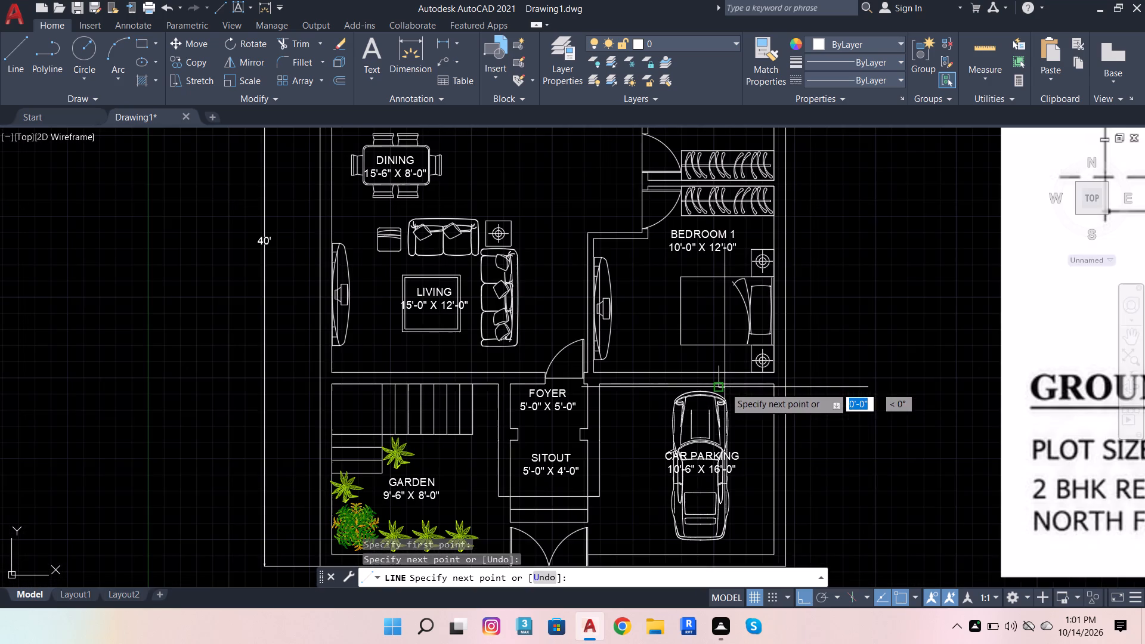
pyautogui.press('space')
# Draw a short horizontal line across Bedroom 1's outer side wall, beside the bed.
pyautogui.scroll(-3, 558, 374)
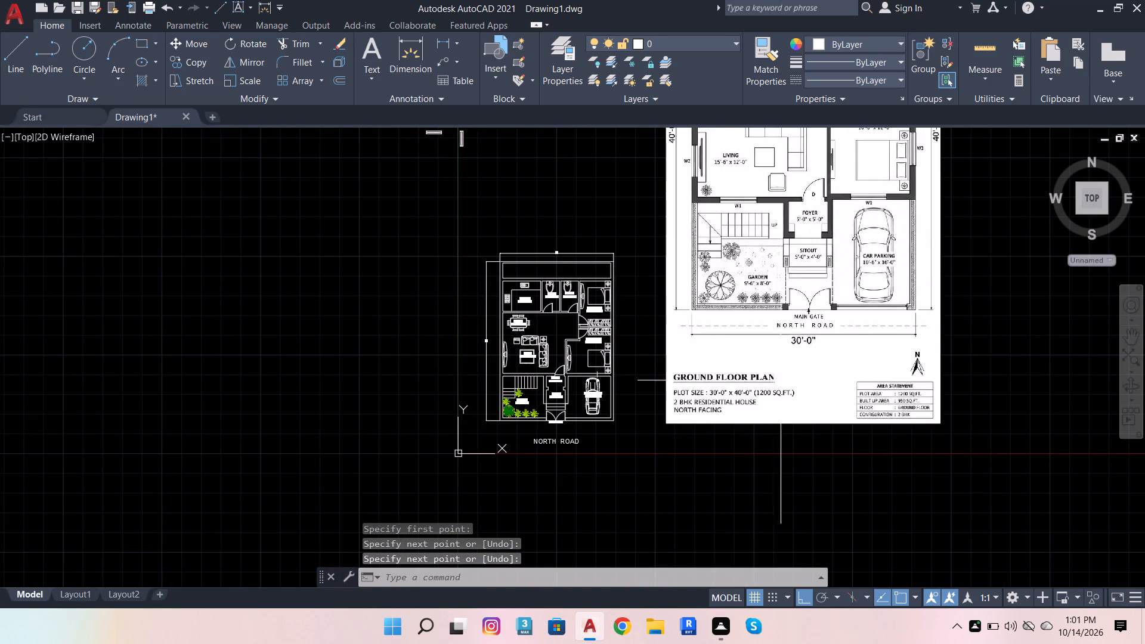
pyautogui.scroll(-1, 773, 377)
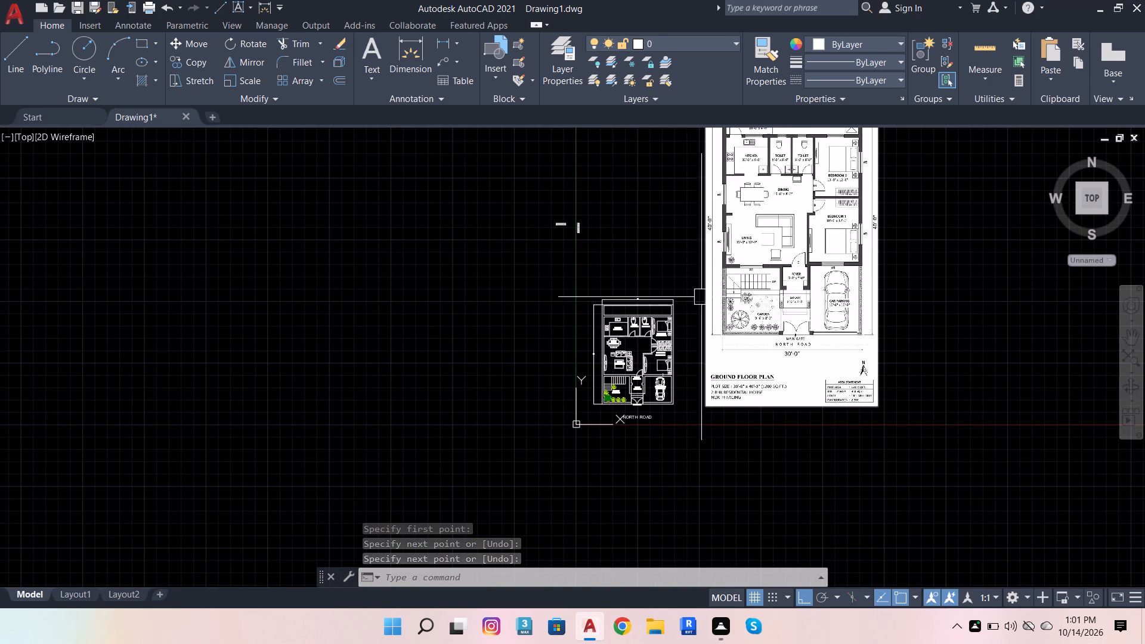
pyautogui.scroll(4, 686, 327)
pyautogui.scroll(-2, 669, 311)
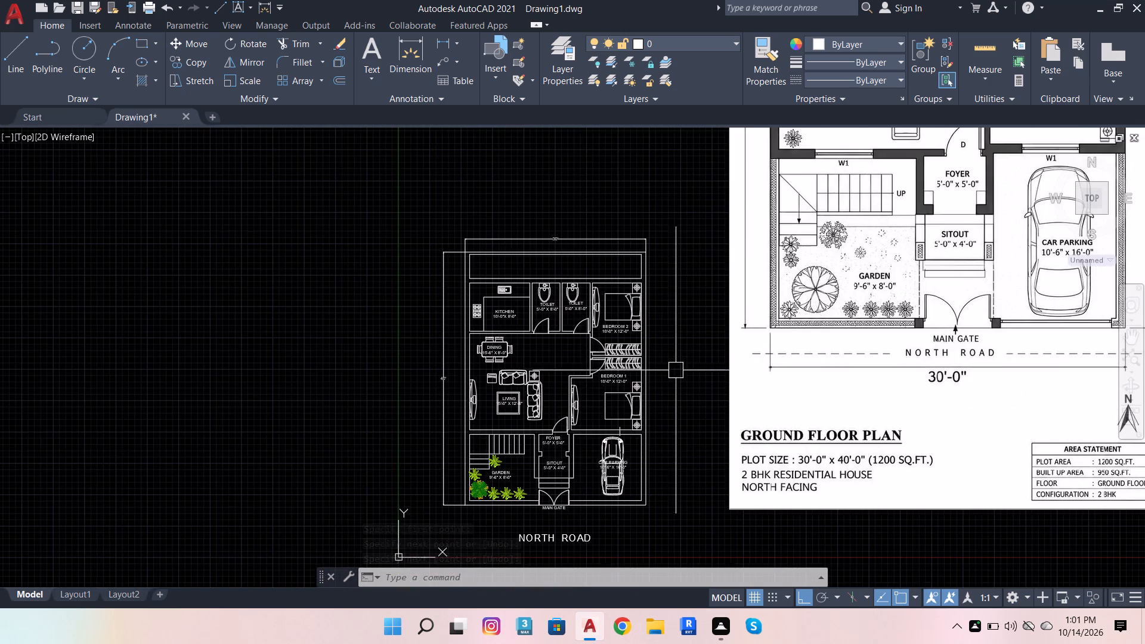
pyautogui.press('space')
pyautogui.scroll(4, 667, 404)
pyautogui.scroll(2, 581, 338)
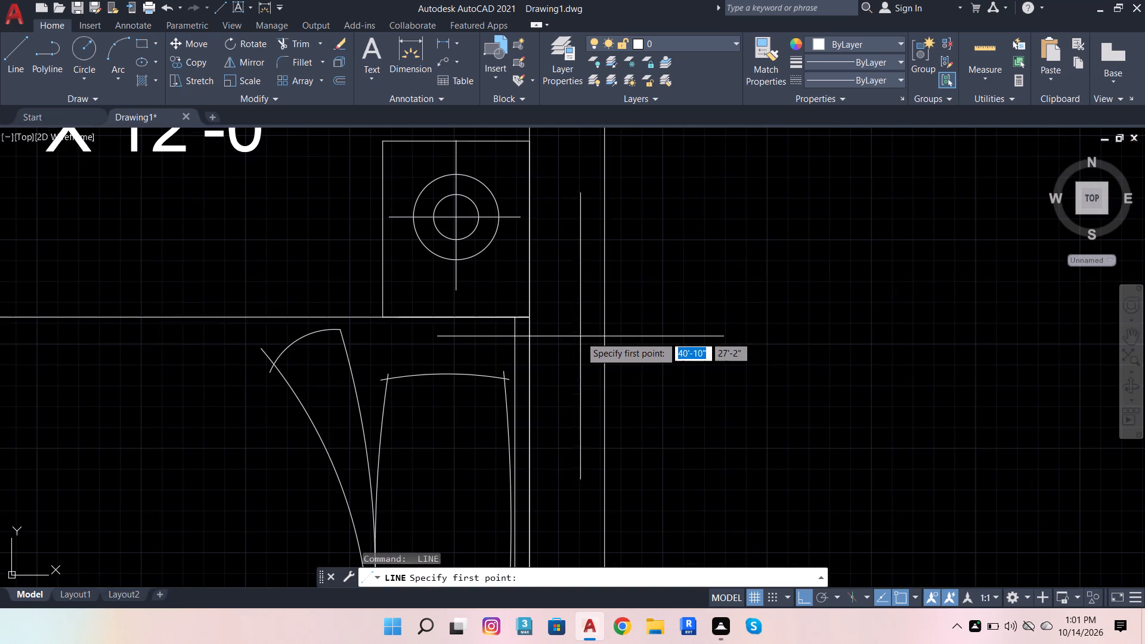
pyautogui.scroll(2, 531, 343)
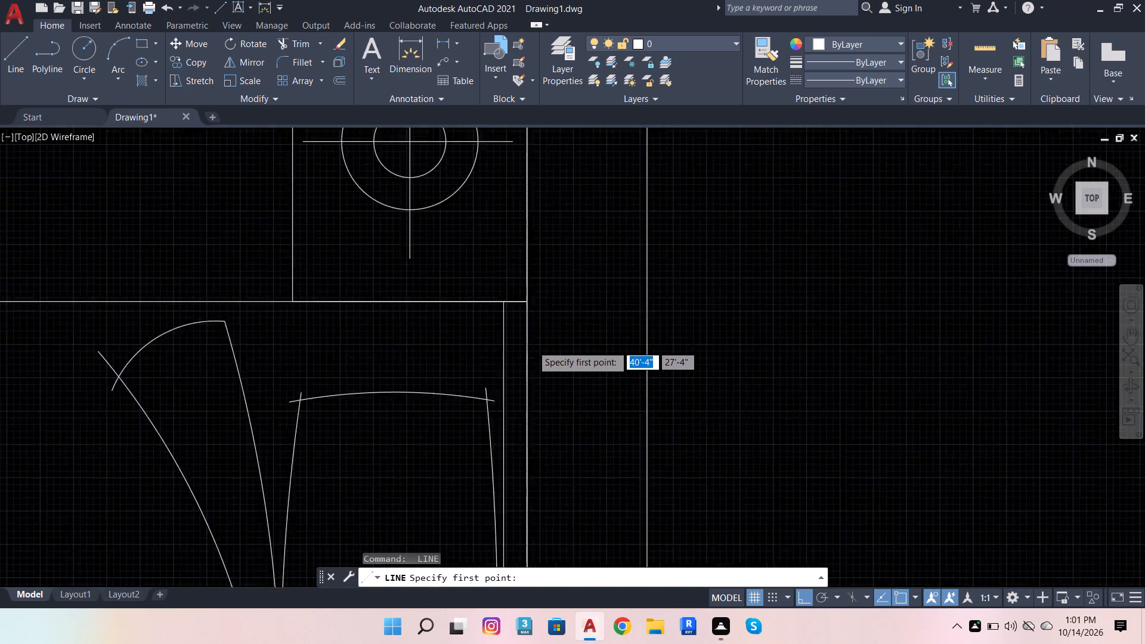
pyautogui.scroll(1, 532, 345)
pyautogui.click(486, 365)
pyautogui.scroll(-1, 811, 299)
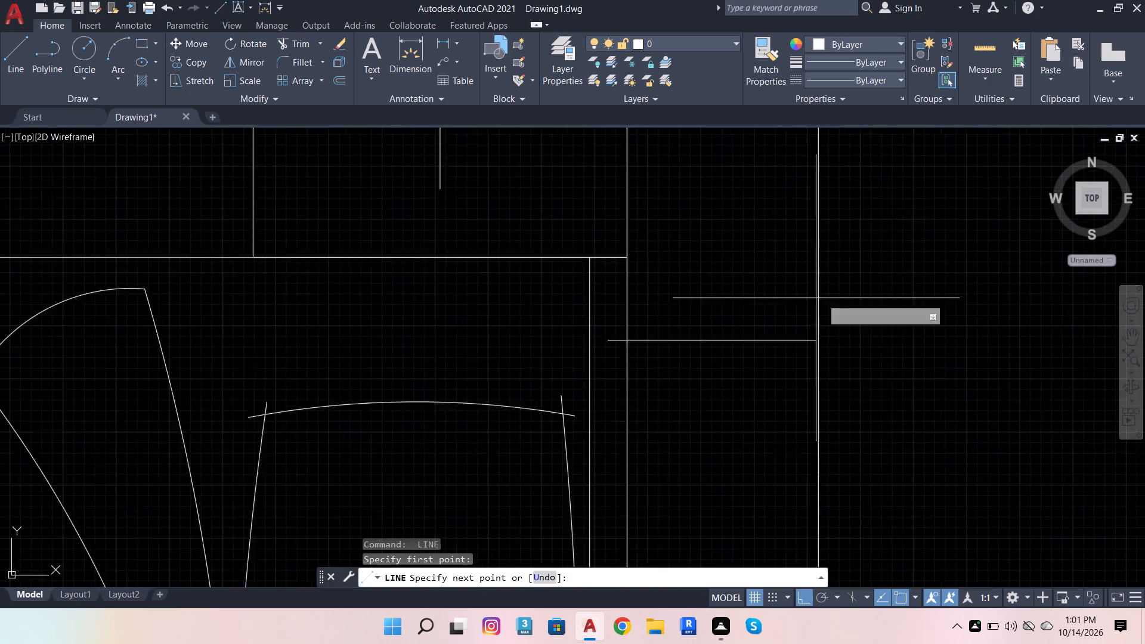
pyautogui.scroll(-2, 826, 297)
pyautogui.click(887, 333)
pyautogui.scroll(-5, 701, 224)
pyautogui.press('space')
# Draw a horizontal line about 1'-2" long across Bedroom 2's outer side wall, beside the bed.
pyautogui.scroll(-2, 726, 307)
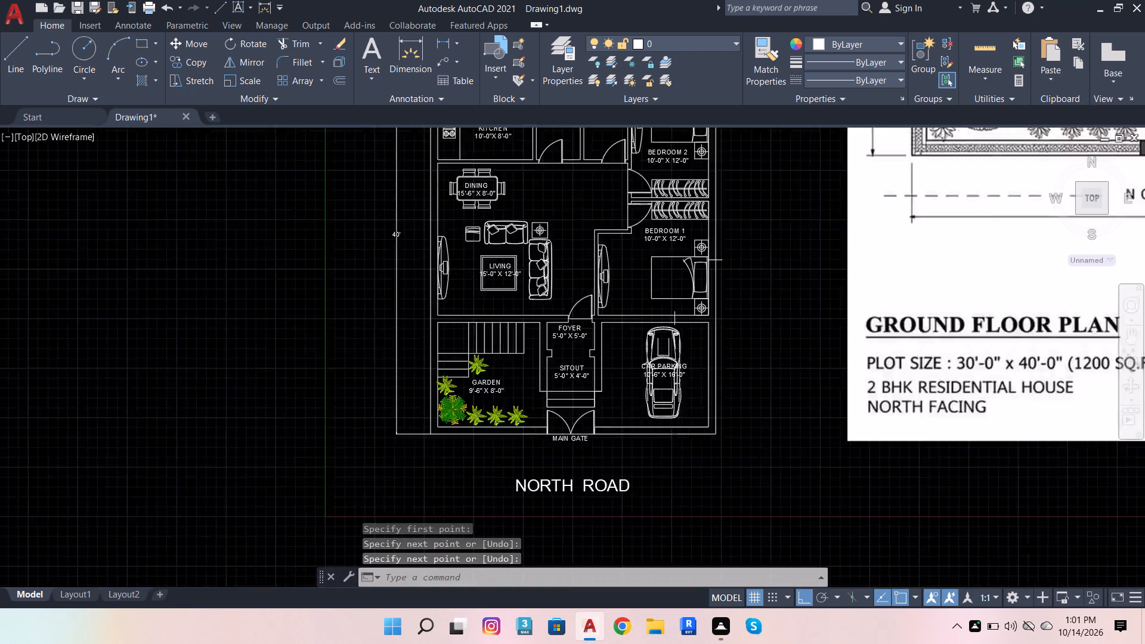
pyautogui.scroll(-1, 726, 315)
pyautogui.scroll(3, 753, 159)
pyautogui.press('space')
pyautogui.scroll(1, 626, 398)
pyautogui.scroll(-2, 635, 349)
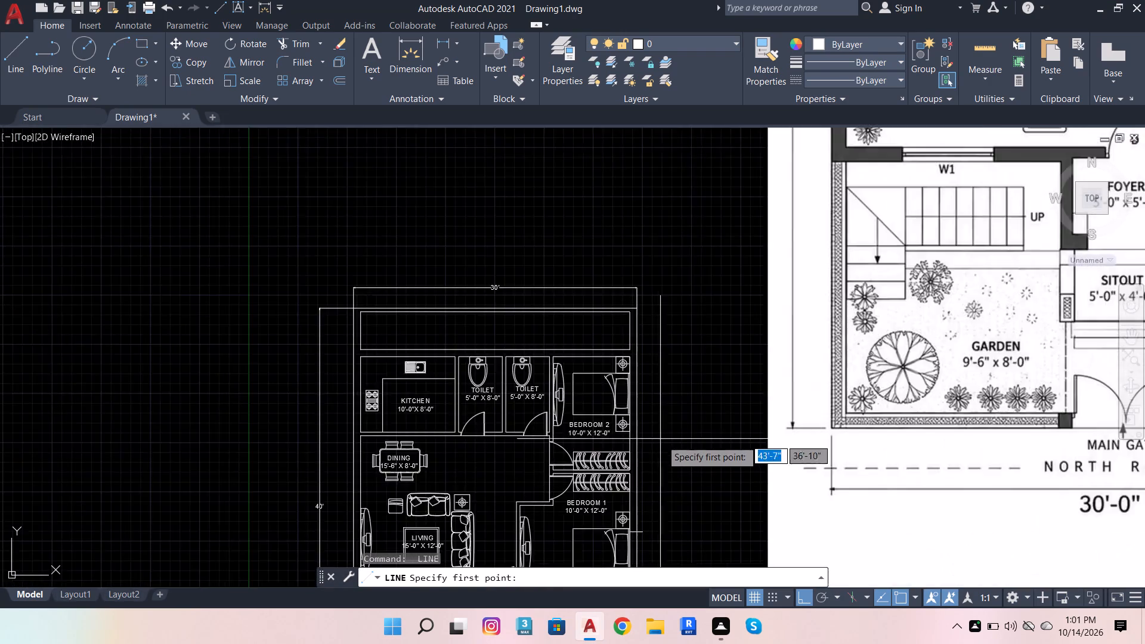
pyautogui.scroll(4, 661, 441)
pyautogui.scroll(-2, 583, 307)
pyautogui.scroll(2, 549, 221)
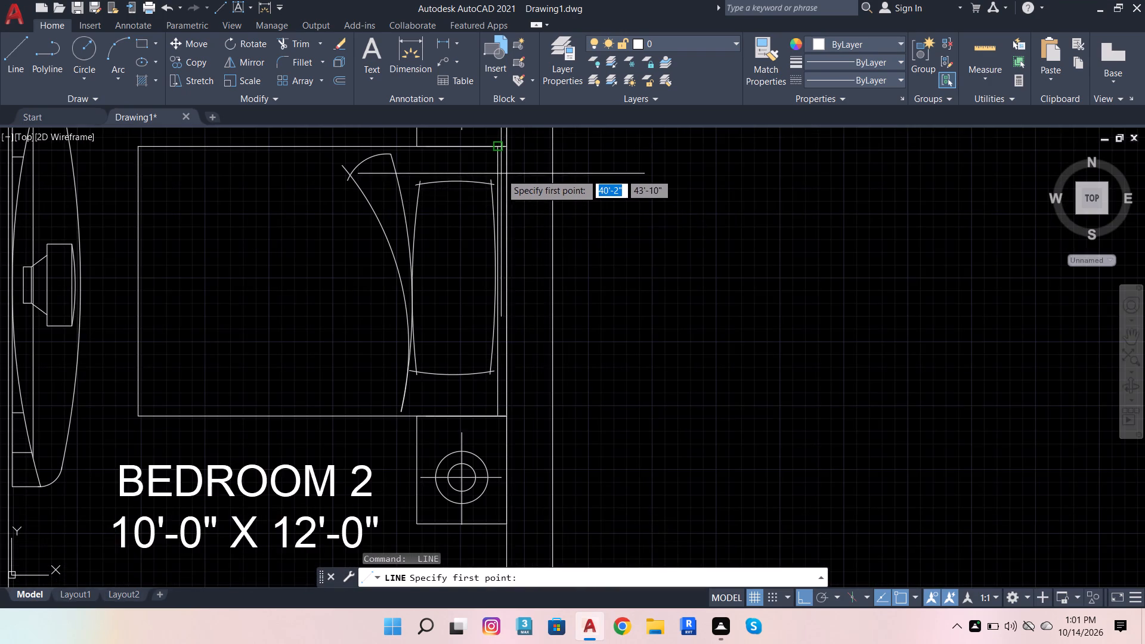
pyautogui.scroll(3, 500, 173)
pyautogui.click(511, 199)
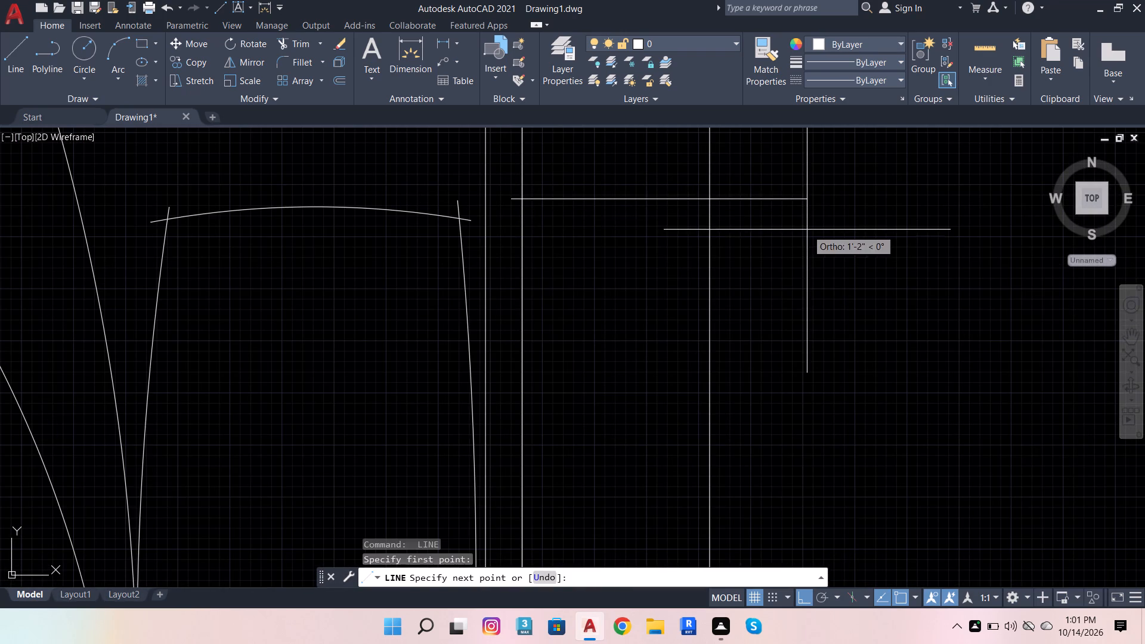
pyautogui.click(809, 230)
pyautogui.press('space')
# Draw a short vertical line across the wall between Bedroom 2 and the long utility strip behind it.
pyautogui.scroll(-3, 697, 273)
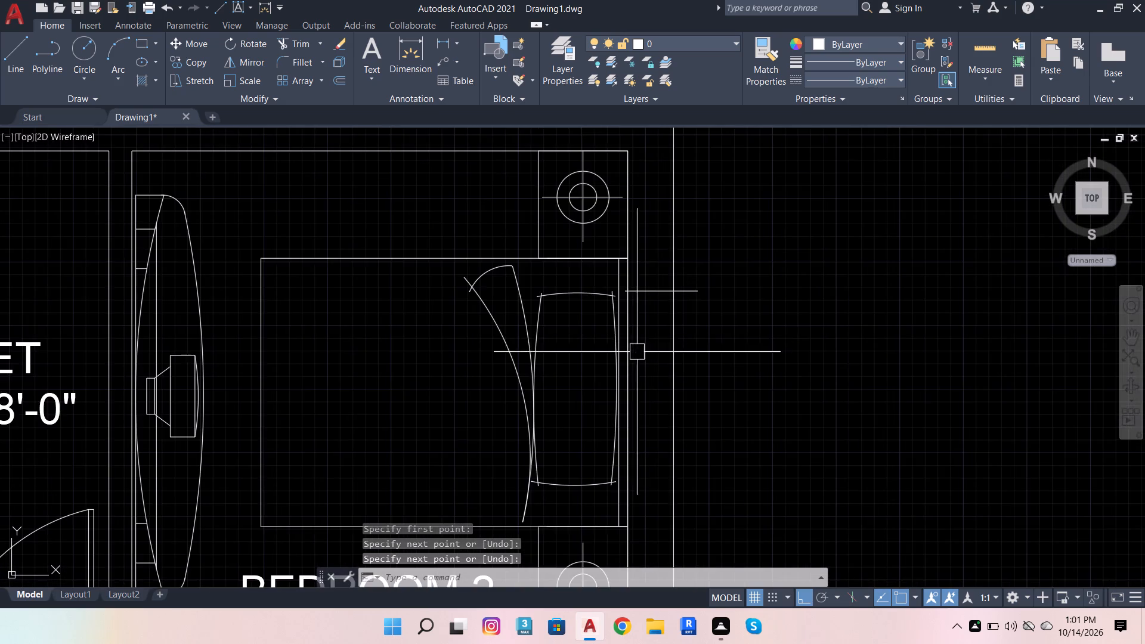
pyautogui.scroll(-4, 618, 386)
pyautogui.scroll(-3, 551, 358)
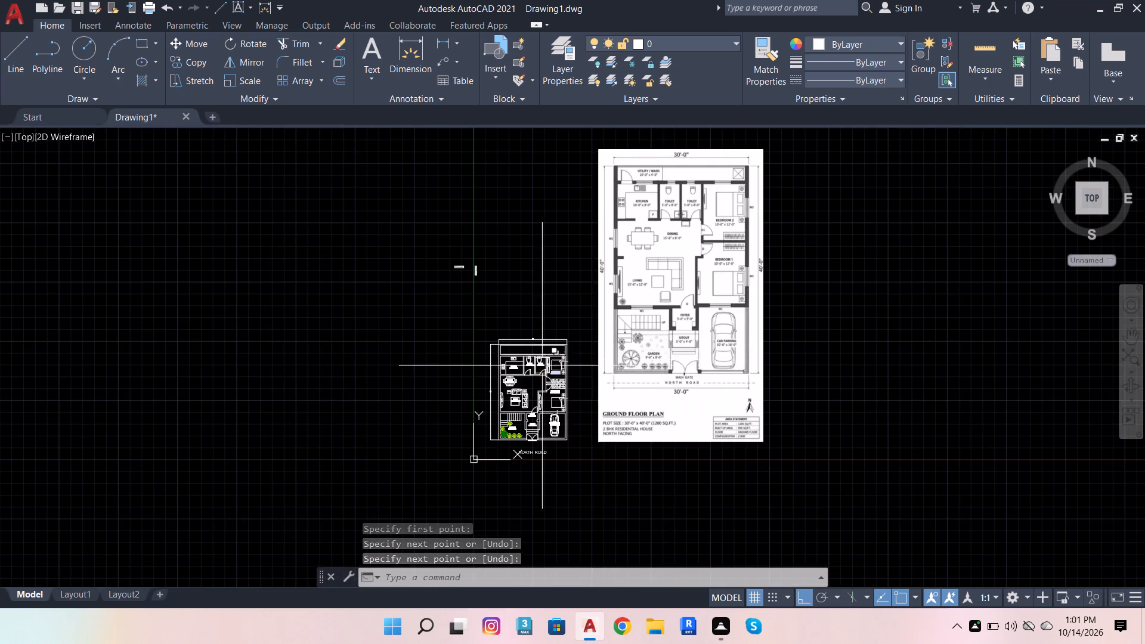
pyautogui.scroll(3, 507, 325)
pyautogui.scroll(2, 726, 456)
pyautogui.press('space')
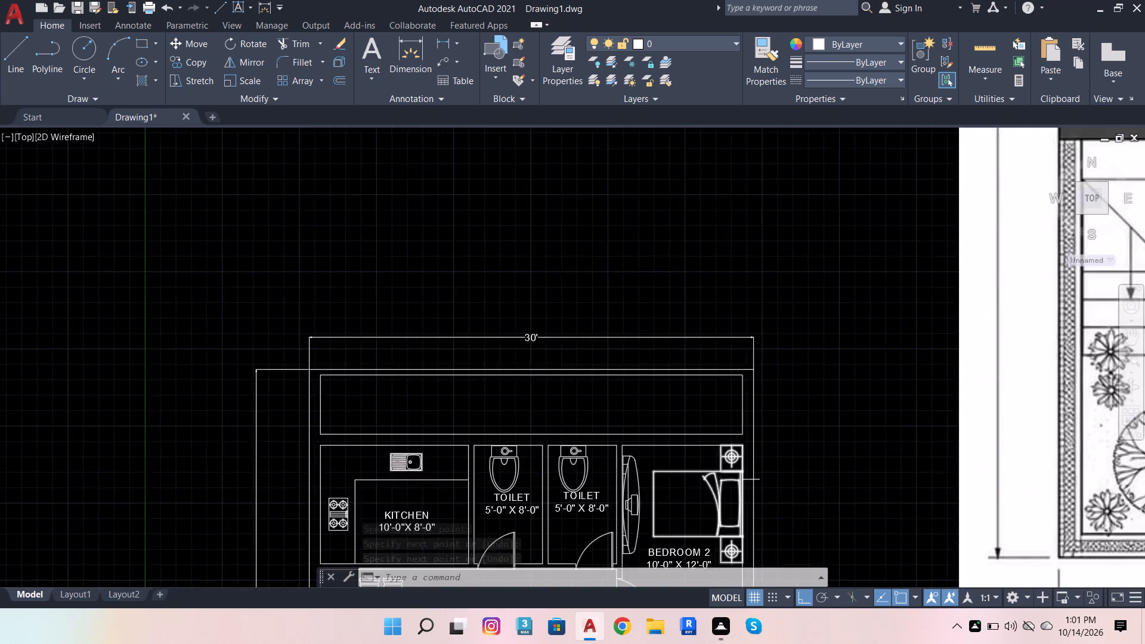
pyautogui.scroll(2, 700, 448)
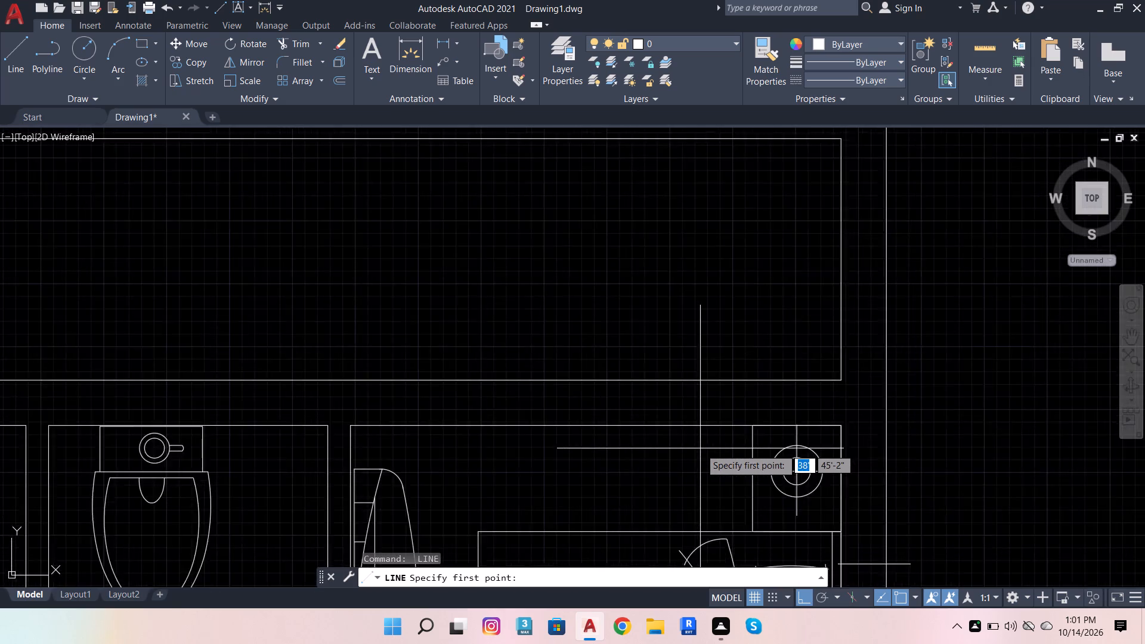
pyautogui.scroll(1, 700, 448)
pyautogui.click(700, 448)
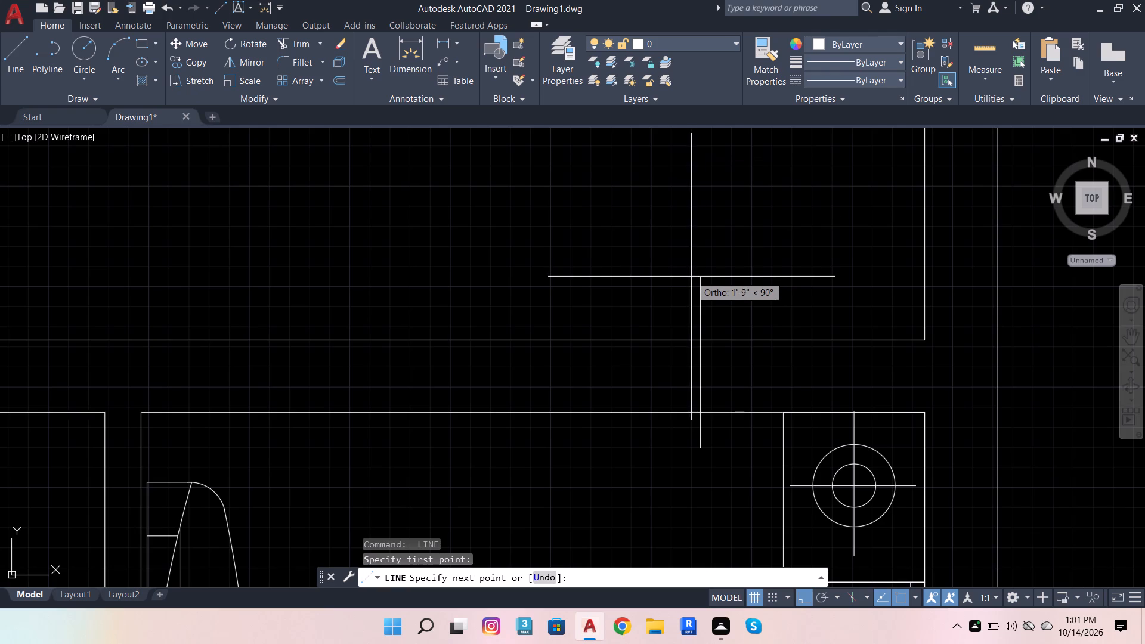
pyautogui.click(698, 290)
pyautogui.press('space')
# Draw a short vertical line across the wall between the kitchen and the utility strip, near the kitchen's outer corner.
pyautogui.scroll(-8, 759, 252)
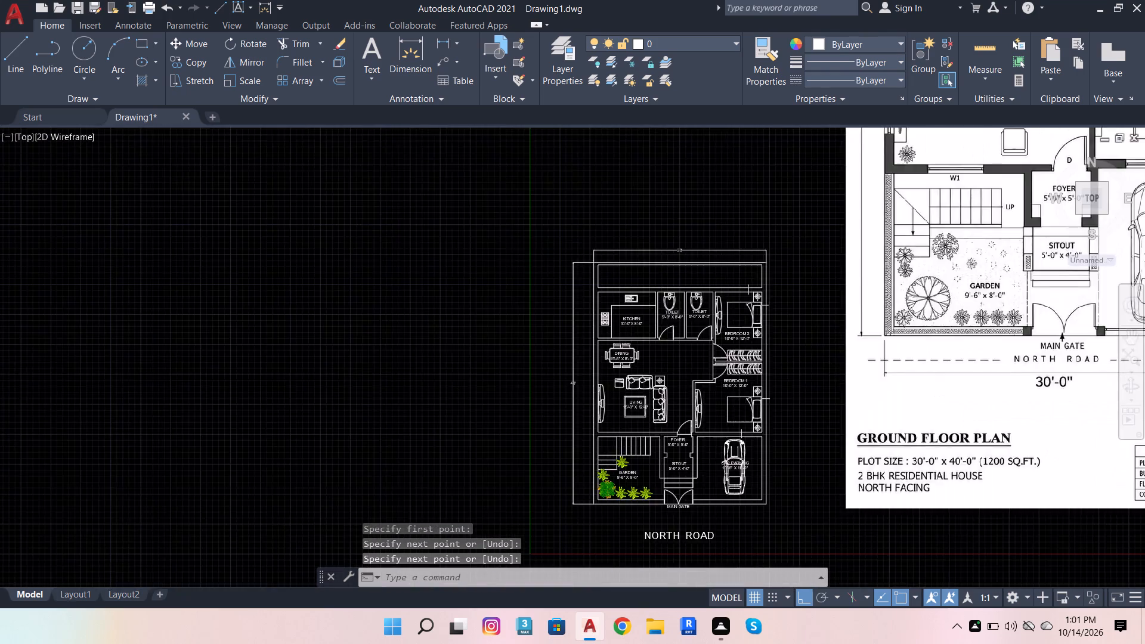
pyautogui.scroll(-2, 773, 330)
pyautogui.scroll(2, 744, 281)
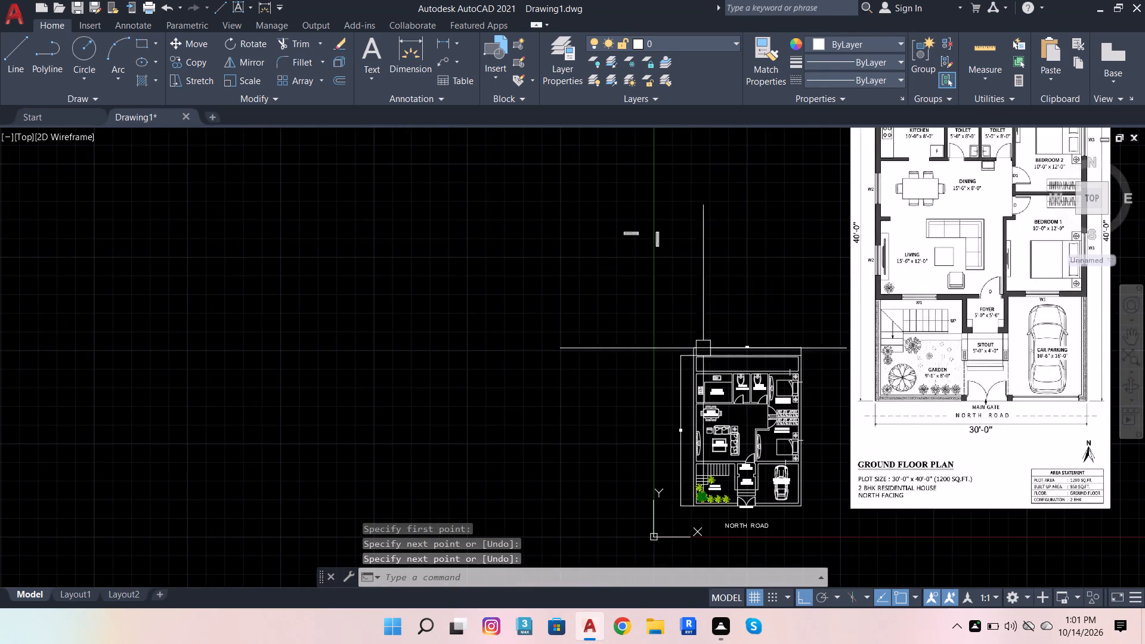
pyautogui.press('space')
pyautogui.scroll(5, 700, 361)
pyautogui.click(730, 405)
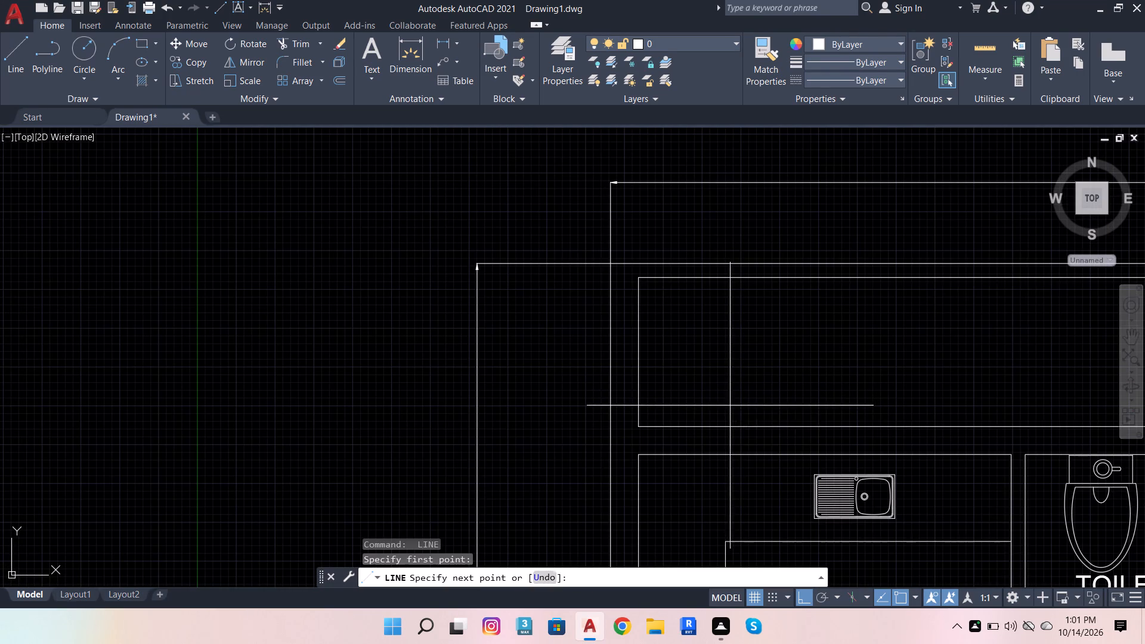
pyautogui.click(748, 477)
pyautogui.press('space')
# Draw a short horizontal line across the outer side wall of the dining area, beside the dining table.
pyautogui.scroll(-2, 739, 417)
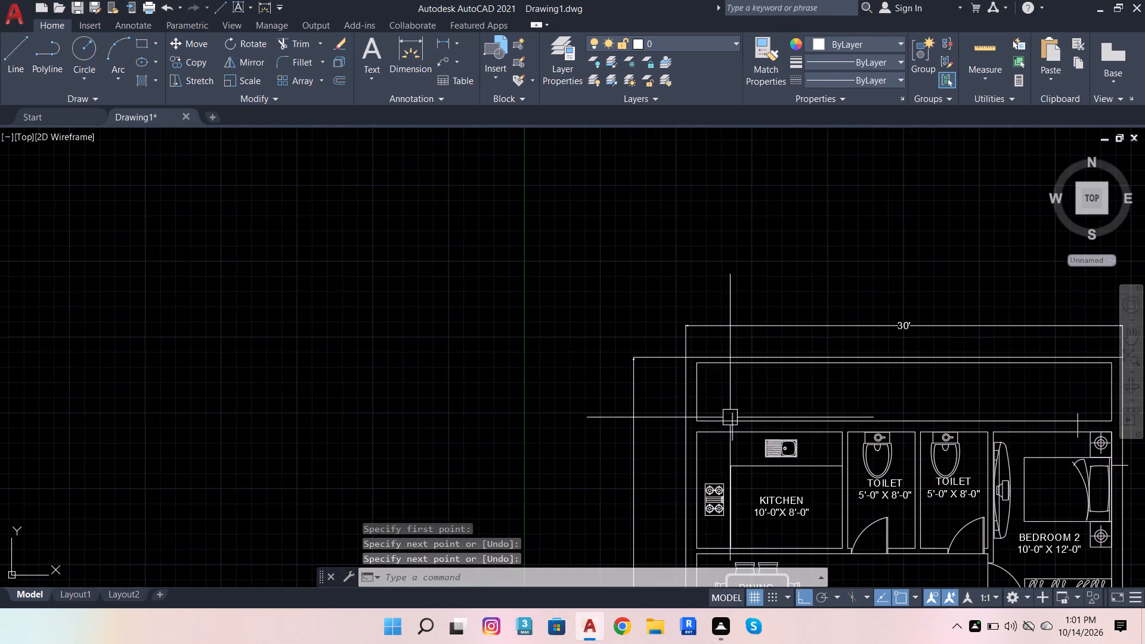
pyautogui.scroll(-5, 730, 417)
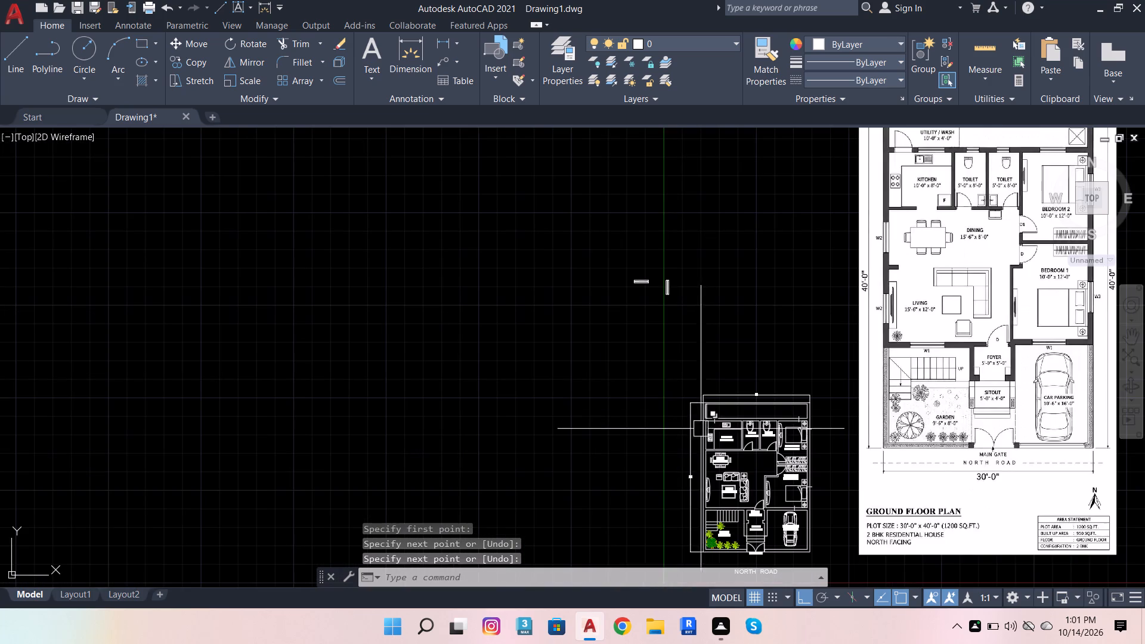
pyautogui.press('space')
pyautogui.scroll(4, 708, 463)
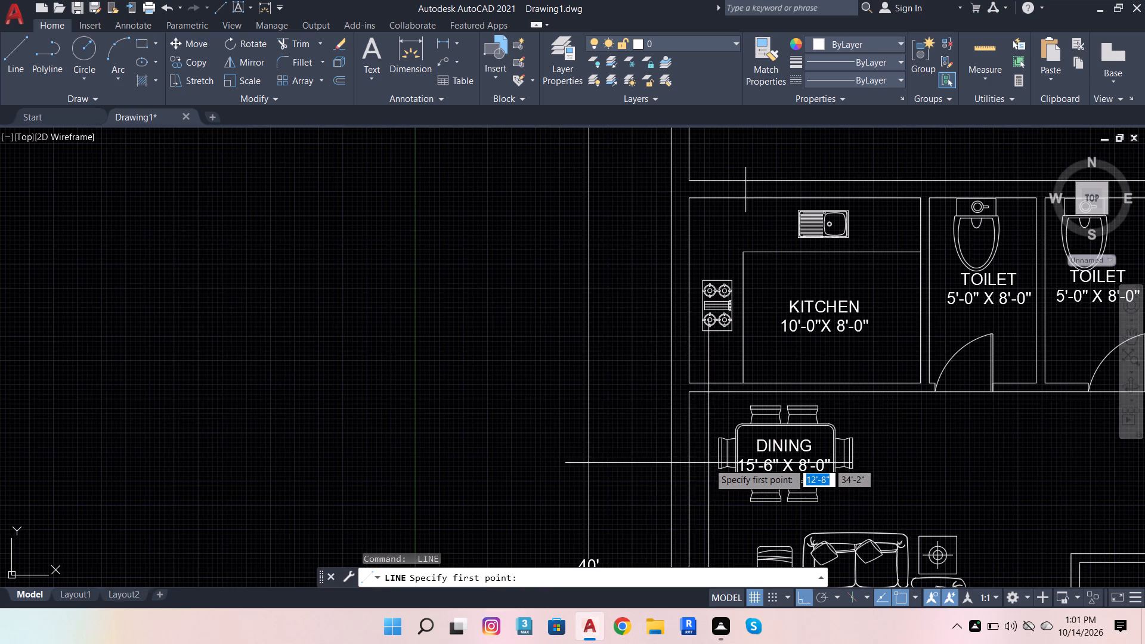
pyautogui.click(651, 441)
pyautogui.scroll(3, 713, 441)
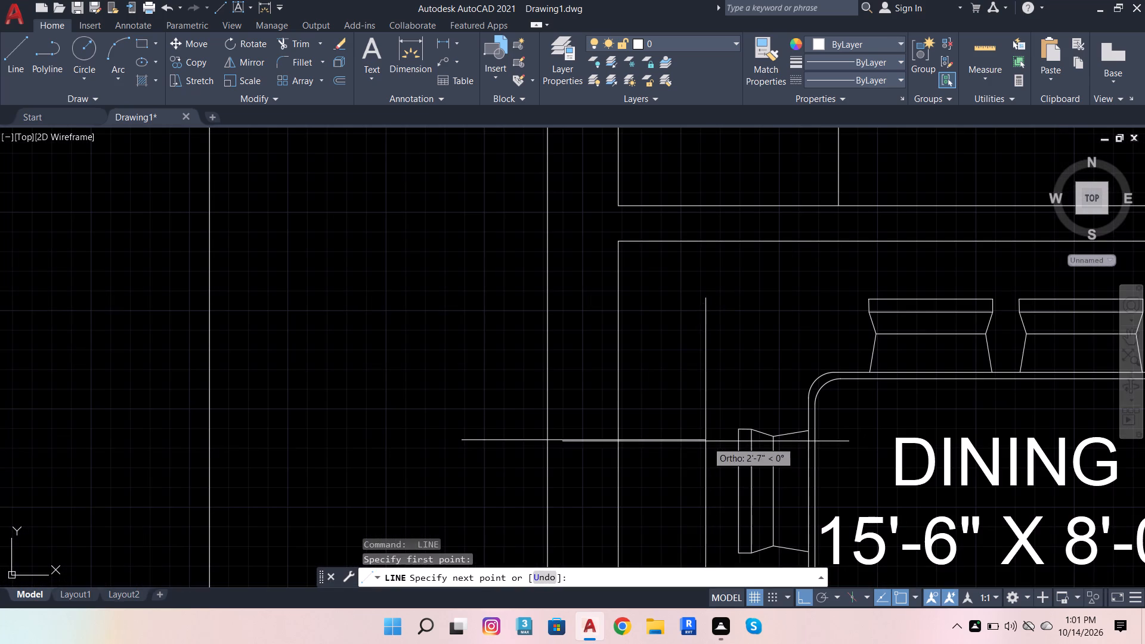
pyautogui.click(686, 442)
pyautogui.press('space')
# Draw a short horizontal line across the living room's outer side wall, near the upper end of the TV unit.
pyautogui.scroll(-7, 666, 388)
pyautogui.scroll(2, 647, 413)
pyautogui.scroll(-1, 647, 414)
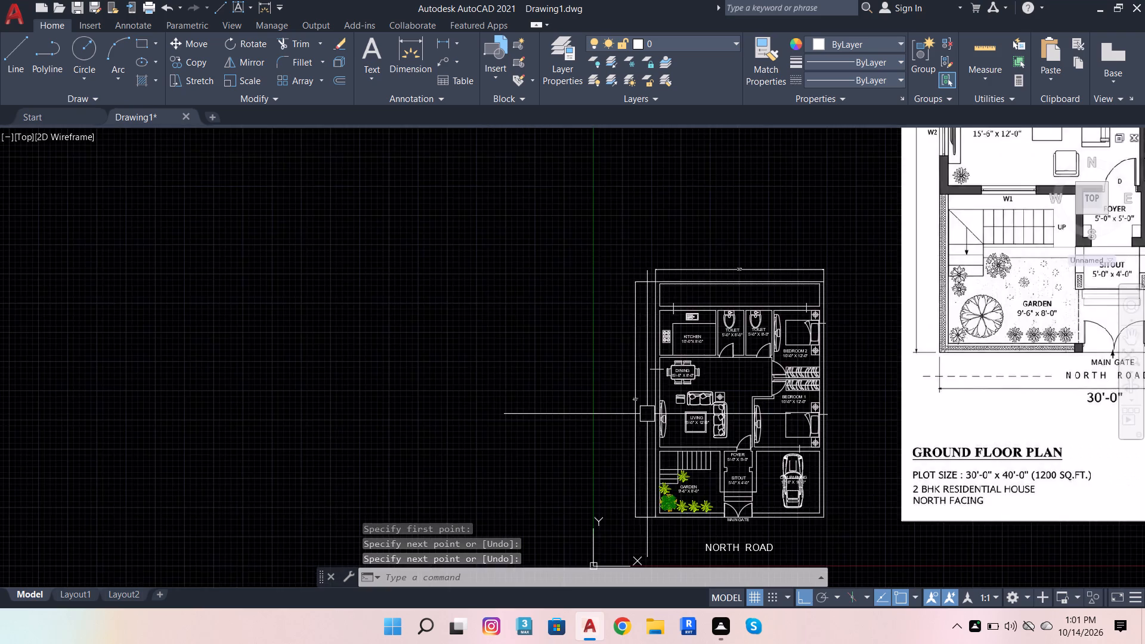
pyautogui.scroll(3, 648, 423)
pyautogui.press('space')
pyautogui.scroll(3, 671, 343)
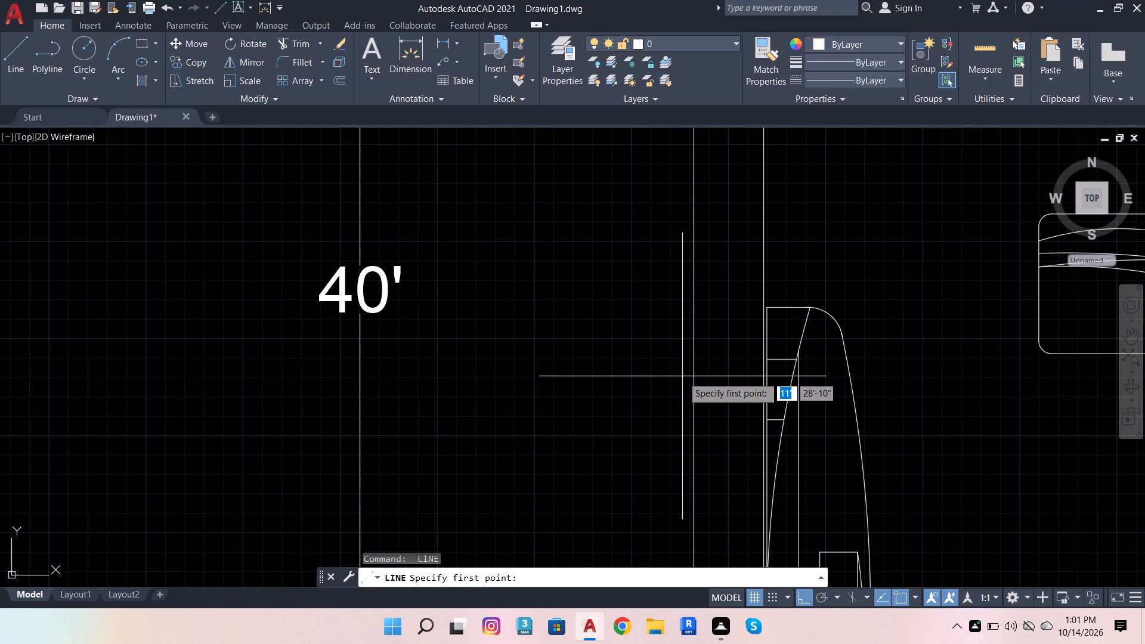
pyautogui.click(676, 376)
pyautogui.scroll(3, 749, 360)
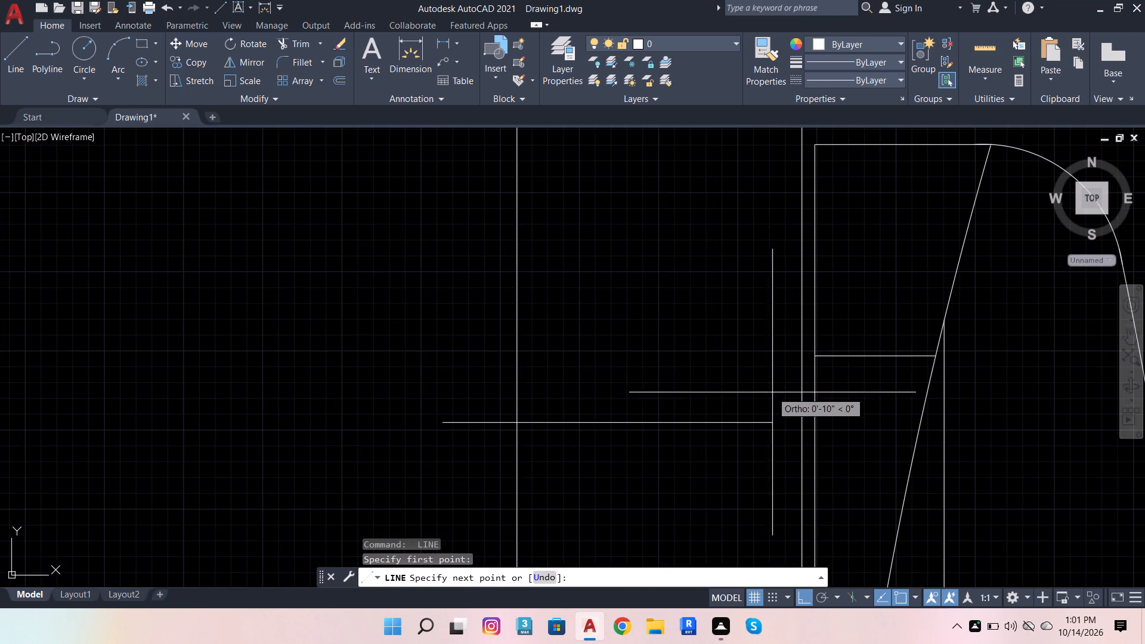
pyautogui.scroll(1, 796, 415)
pyautogui.click(873, 461)
pyautogui.press('space')
# Draw a short vertical line across the wall between the living room and the staircase.
pyautogui.scroll(-6, 641, 353)
pyautogui.scroll(-3, 673, 264)
pyautogui.scroll(-2, 648, 338)
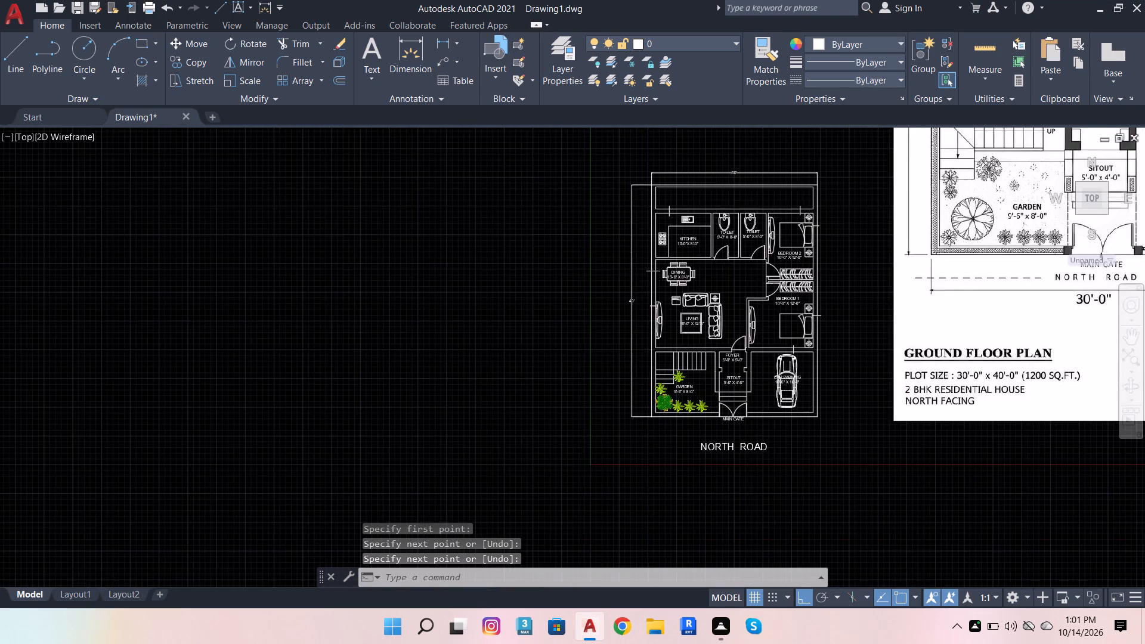
pyautogui.scroll(5, 713, 357)
pyautogui.press('space')
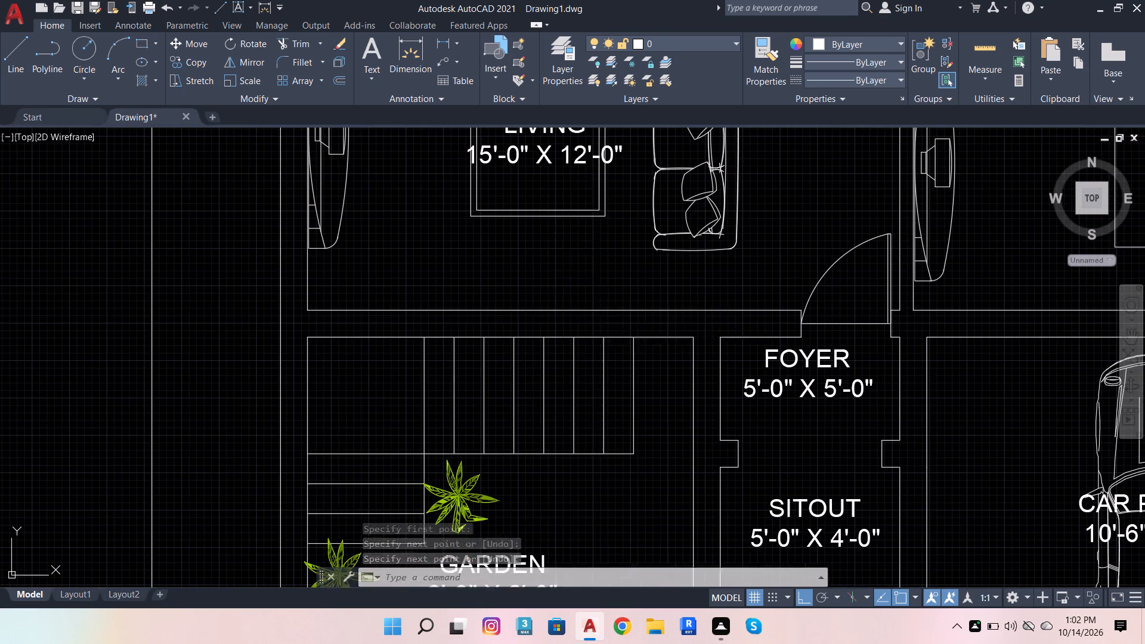
pyautogui.click(476, 284)
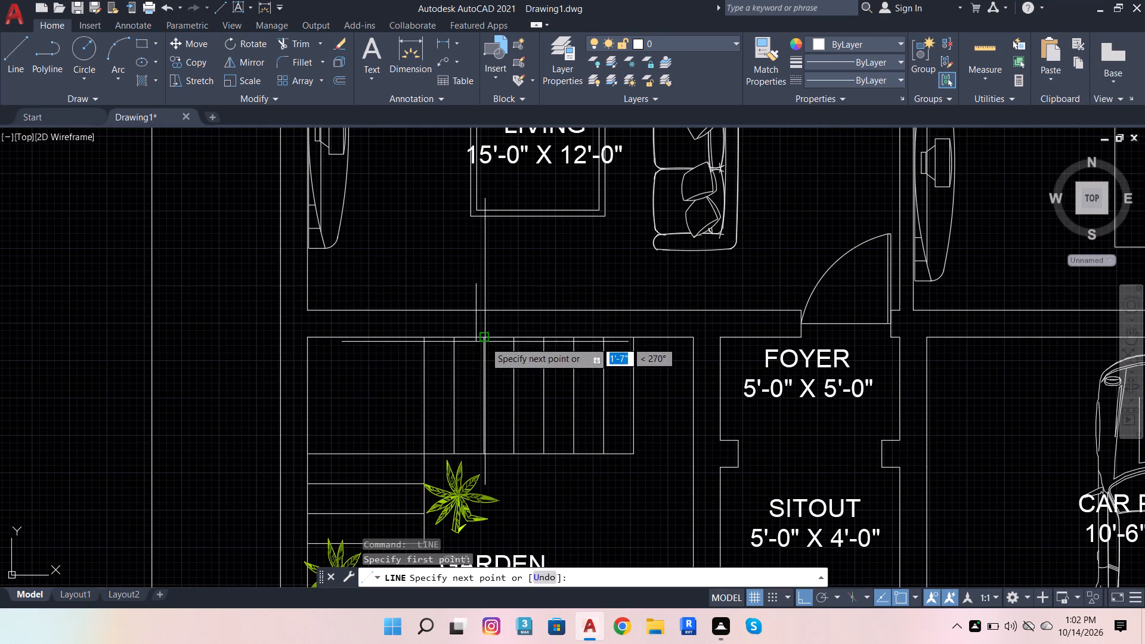
pyautogui.click(475, 357)
pyautogui.press('space')
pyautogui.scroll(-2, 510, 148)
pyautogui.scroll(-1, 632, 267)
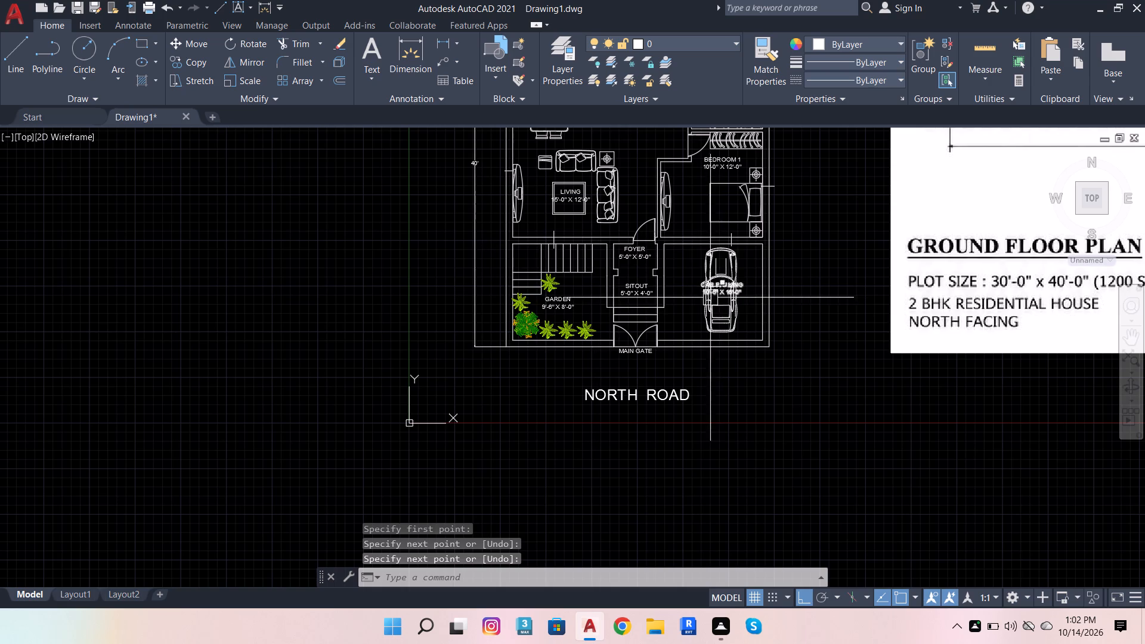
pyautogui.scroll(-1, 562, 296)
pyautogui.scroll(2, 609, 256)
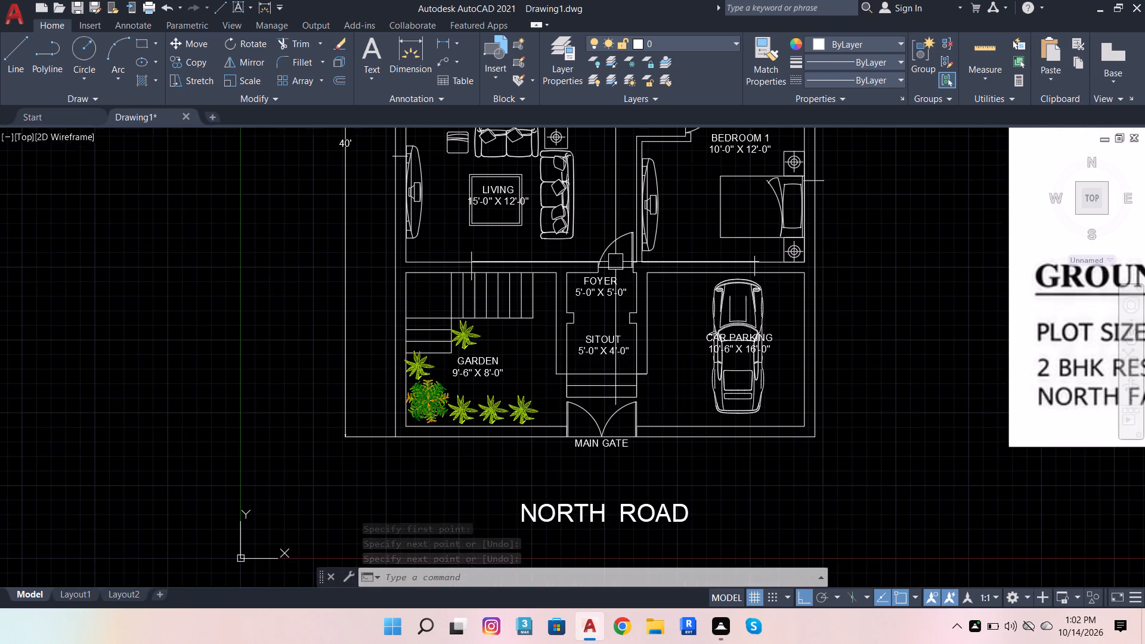
# Erase the short marker lines across the wall between bedroom 1 and the car parking and between bedroom 2 and the utility strip.
pyautogui.press('Escape')
pyautogui.scroll(2, 769, 254)
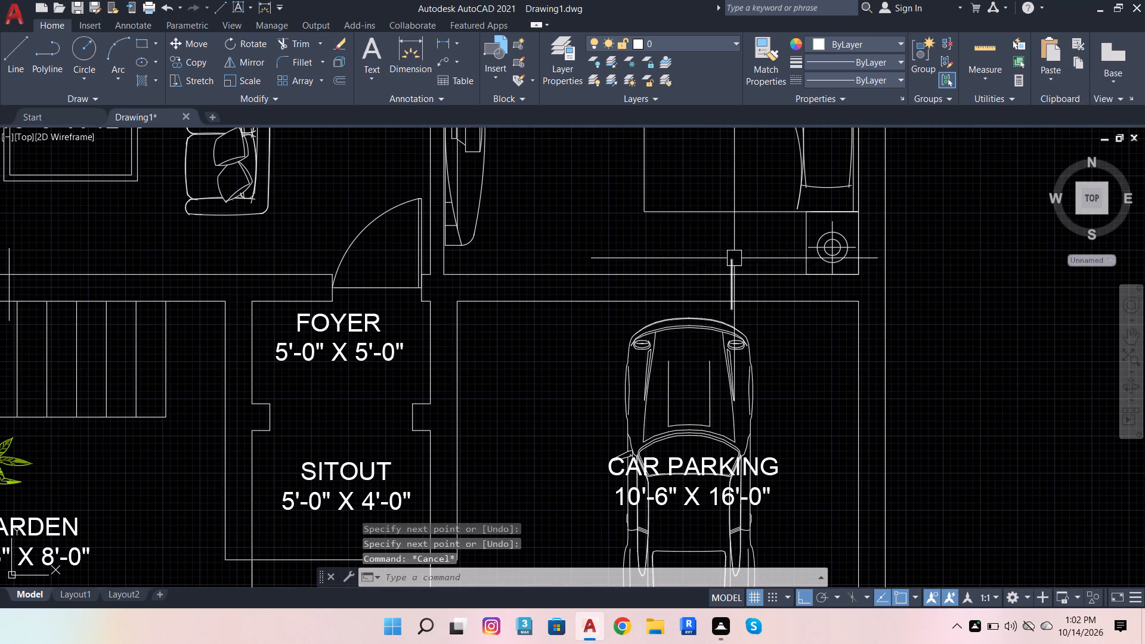
pyautogui.click(734, 258)
pyautogui.press('Delete')
pyautogui.scroll(-3, 781, 292)
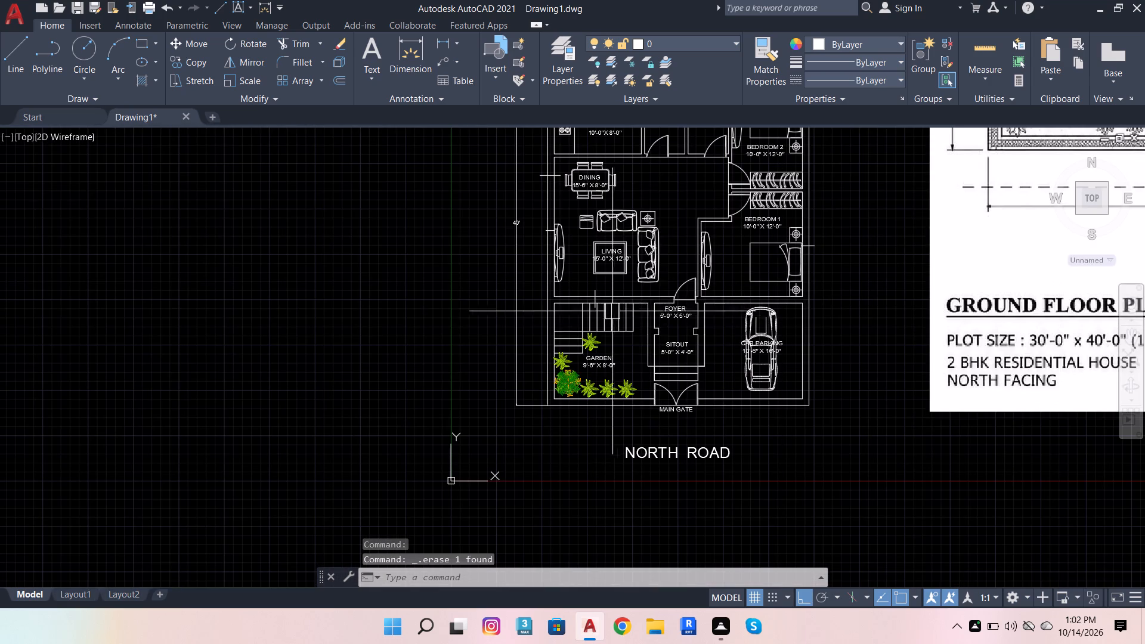
pyautogui.scroll(-2, 666, 385)
pyautogui.scroll(3, 711, 275)
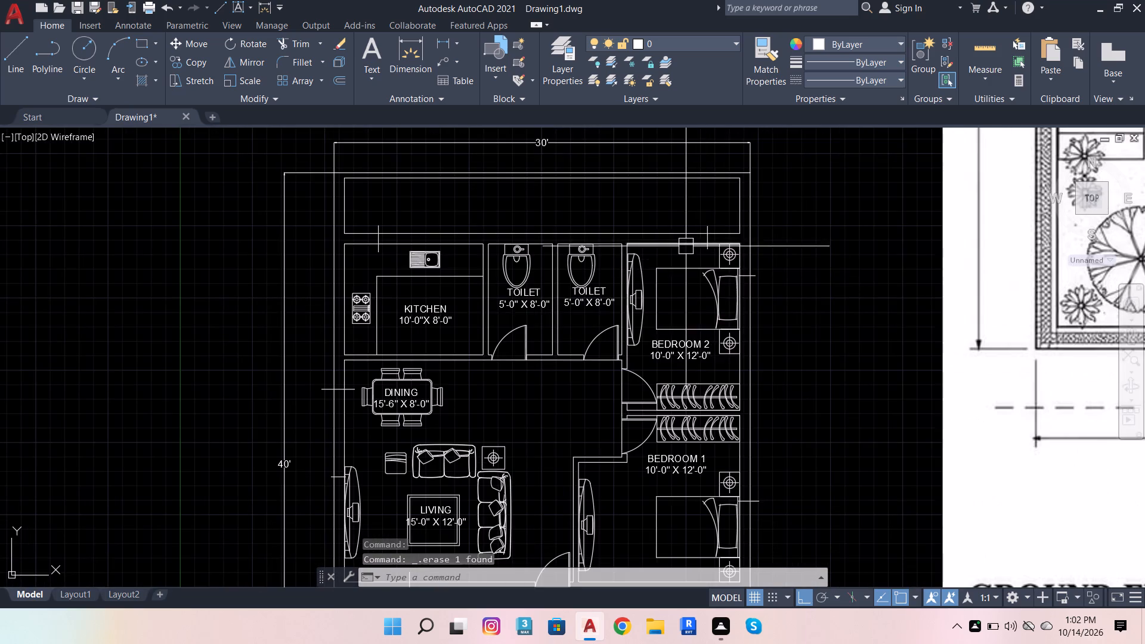
pyautogui.scroll(2, 704, 232)
pyautogui.click(719, 215)
pyautogui.press('Delete')
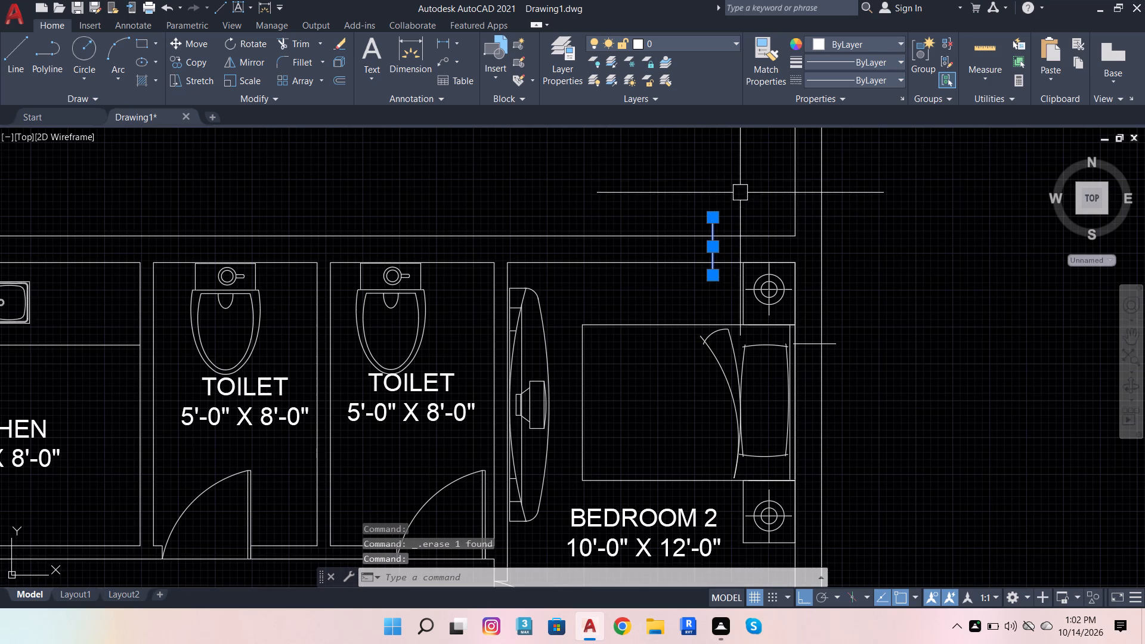
# Draw a short vertical line across the wall between bedroom 2 and the utility strip, between the TV unit and the bed.
pyautogui.scroll(-2, 747, 200)
pyautogui.click(24, 41)
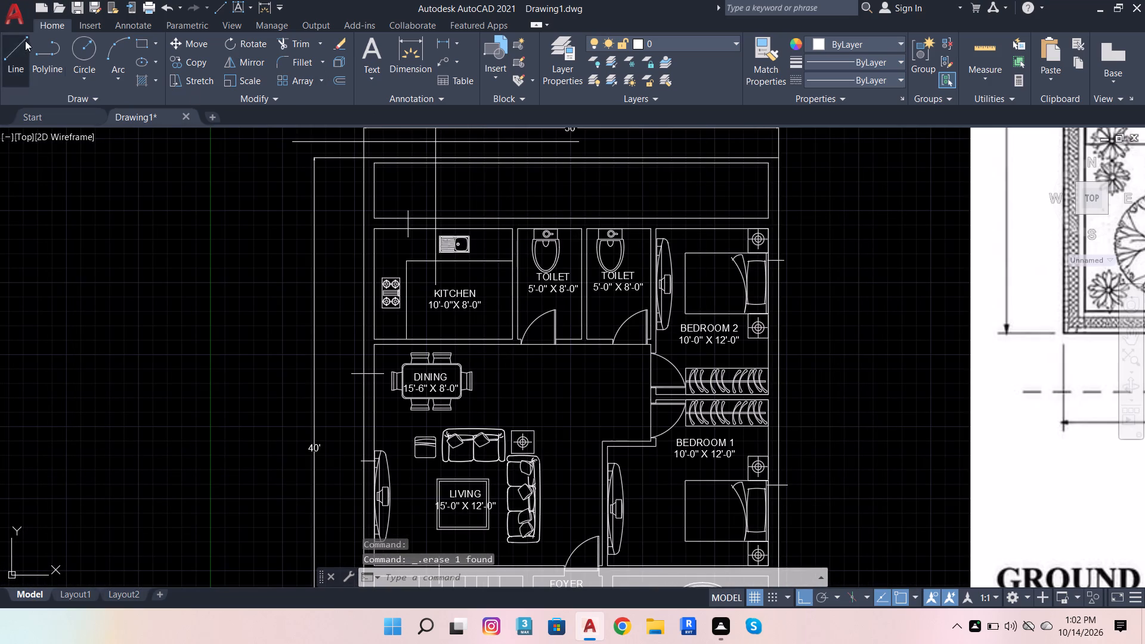
pyautogui.scroll(3, 703, 208)
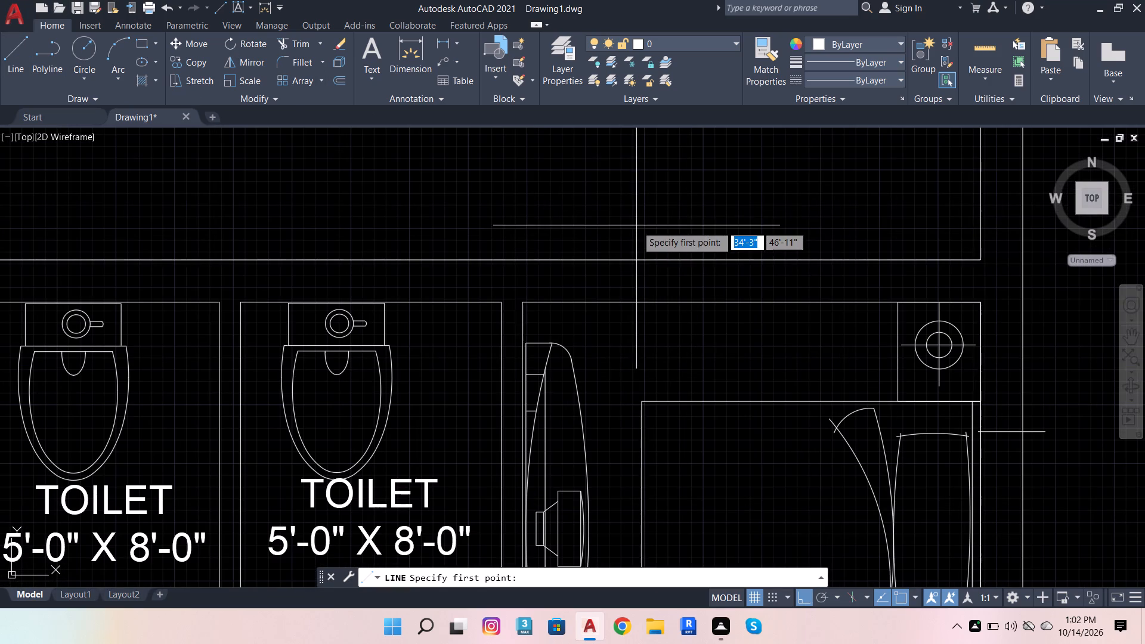
pyautogui.click(626, 243)
pyautogui.click(624, 333)
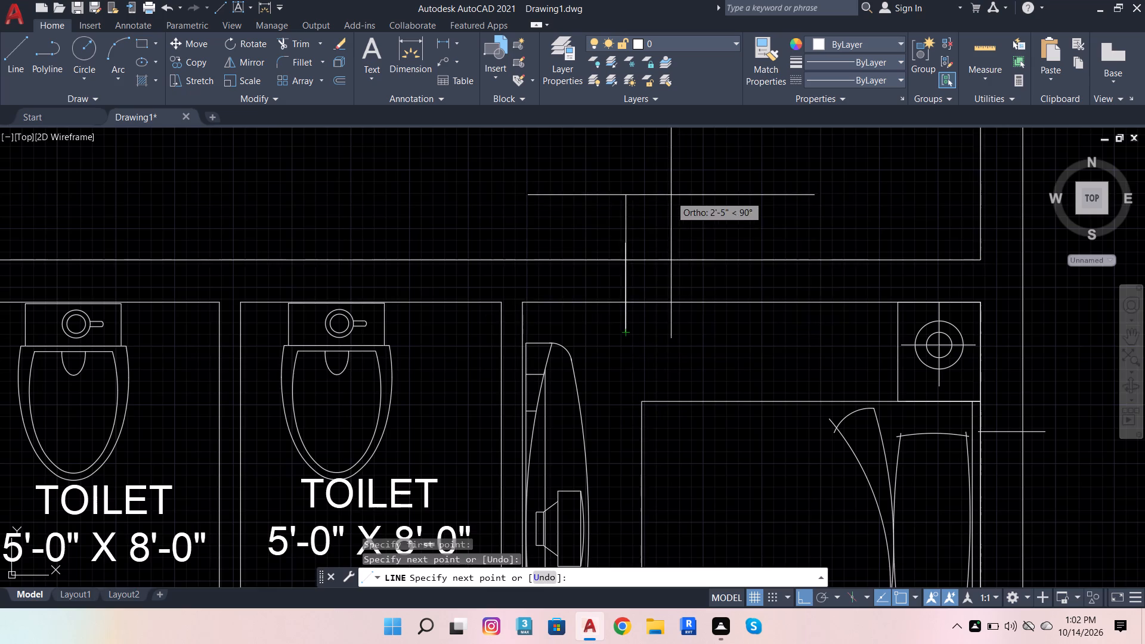
pyautogui.scroll(-5, 673, 190)
pyautogui.press('space')
# Draw a short vertical line across the wall between bedroom 1 and the car parking, just past the TV unit.
pyautogui.scroll(4, 667, 316)
pyautogui.press('space')
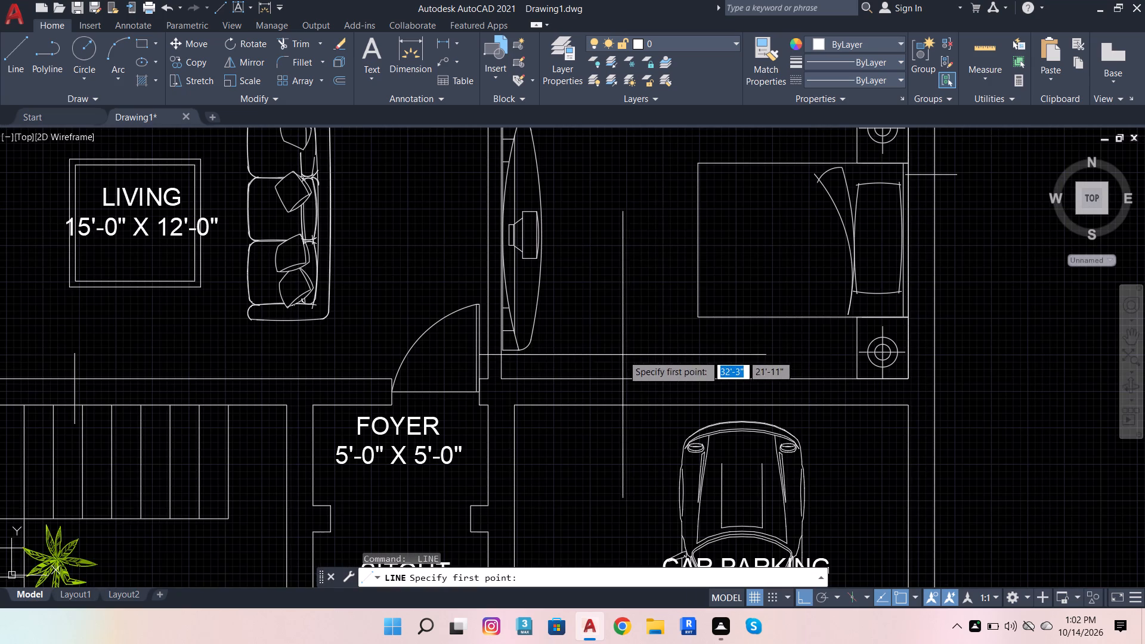
pyautogui.press('space')
pyautogui.press('space')
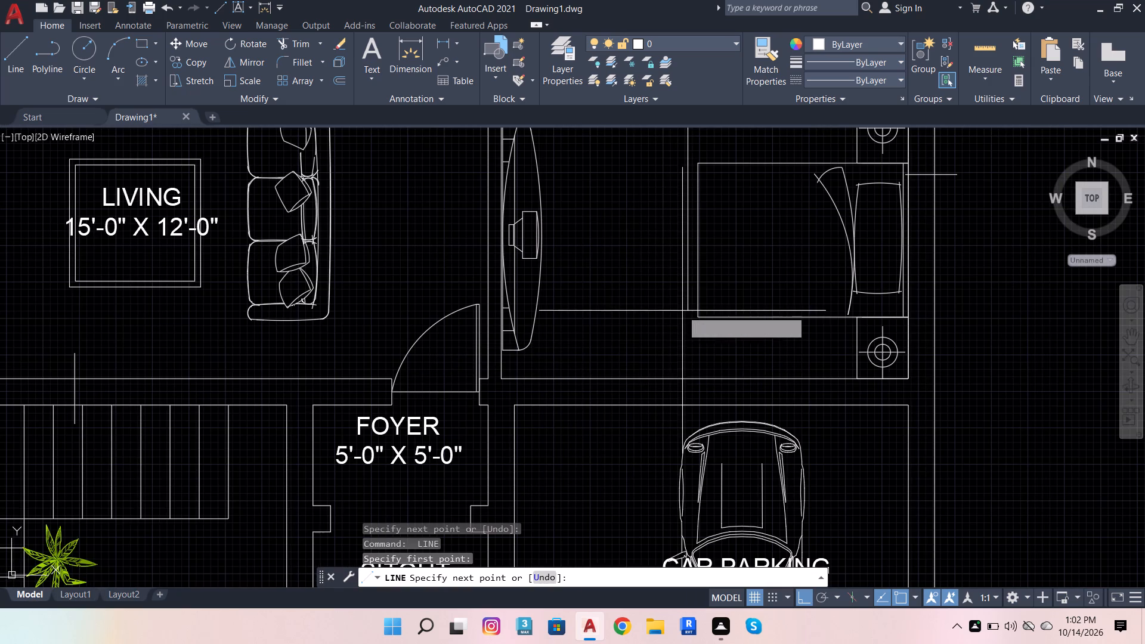
pyautogui.press('space')
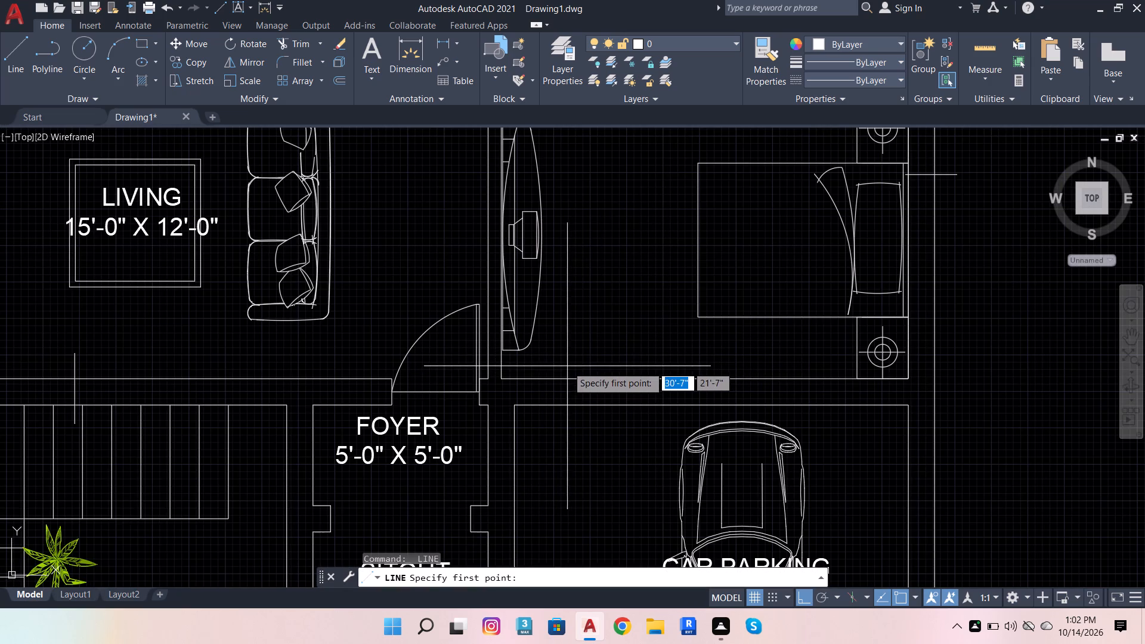
pyautogui.click(581, 356)
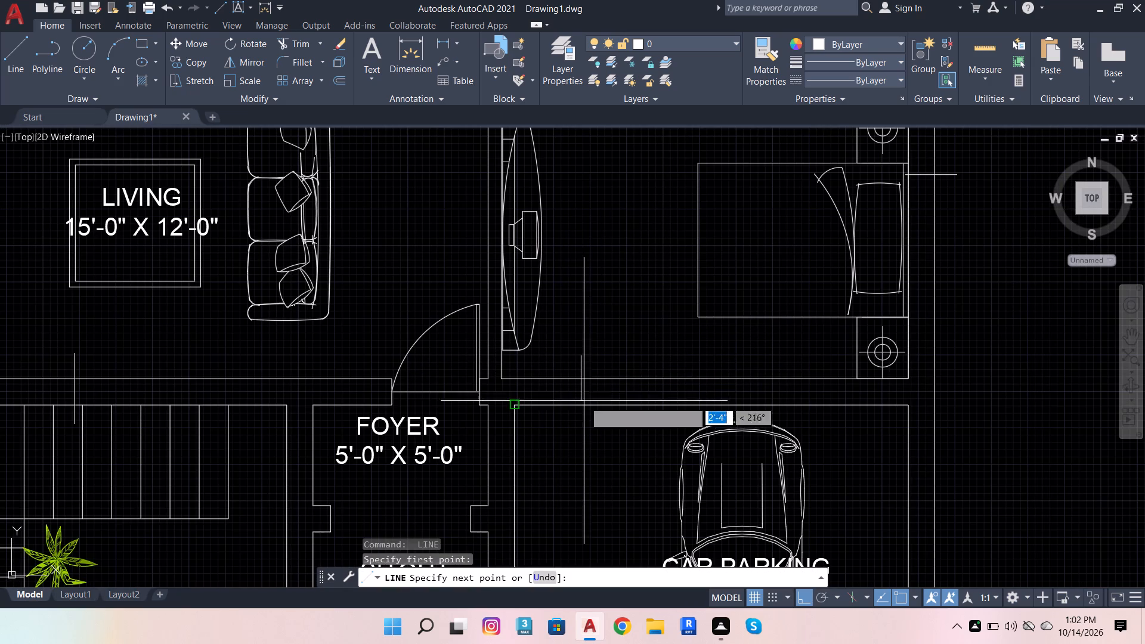
pyautogui.click(587, 441)
pyautogui.press('space')
# Copy the horizontal window symbol by its lower-left corner, with ortho off, to the marker line in the wall between the living room and staircase.
pyautogui.scroll(-3, 621, 380)
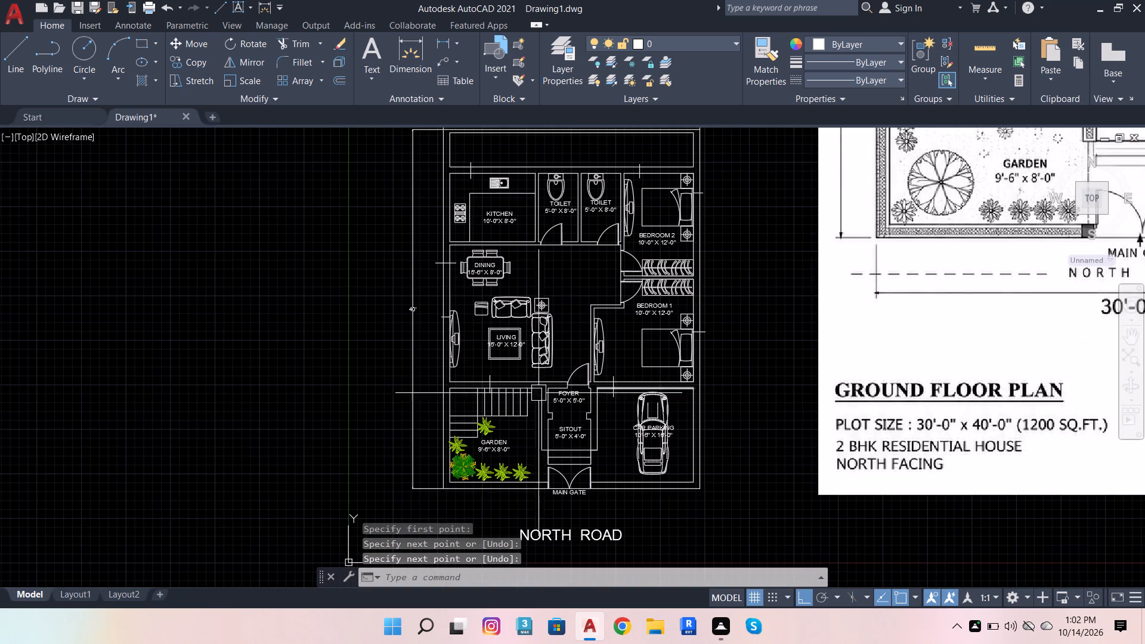
pyautogui.scroll(-1, 349, 333)
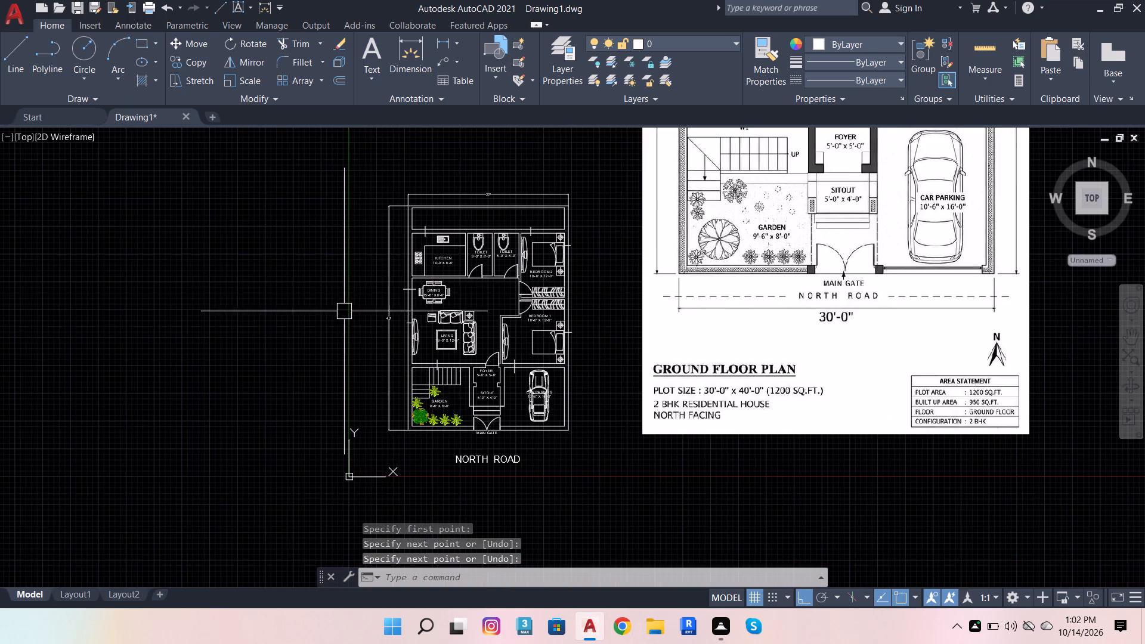
pyautogui.scroll(-3, 420, 307)
pyautogui.scroll(3, 360, 187)
pyautogui.scroll(1, 486, 391)
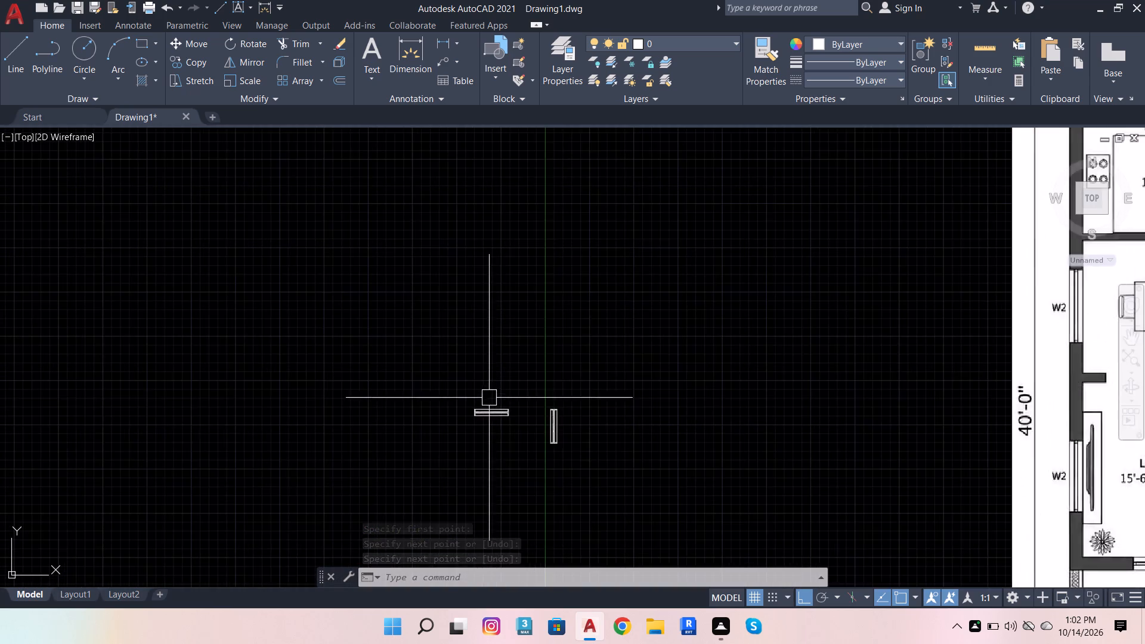
pyautogui.scroll(1, 489, 398)
pyautogui.click(490, 412)
pyautogui.click(178, 59)
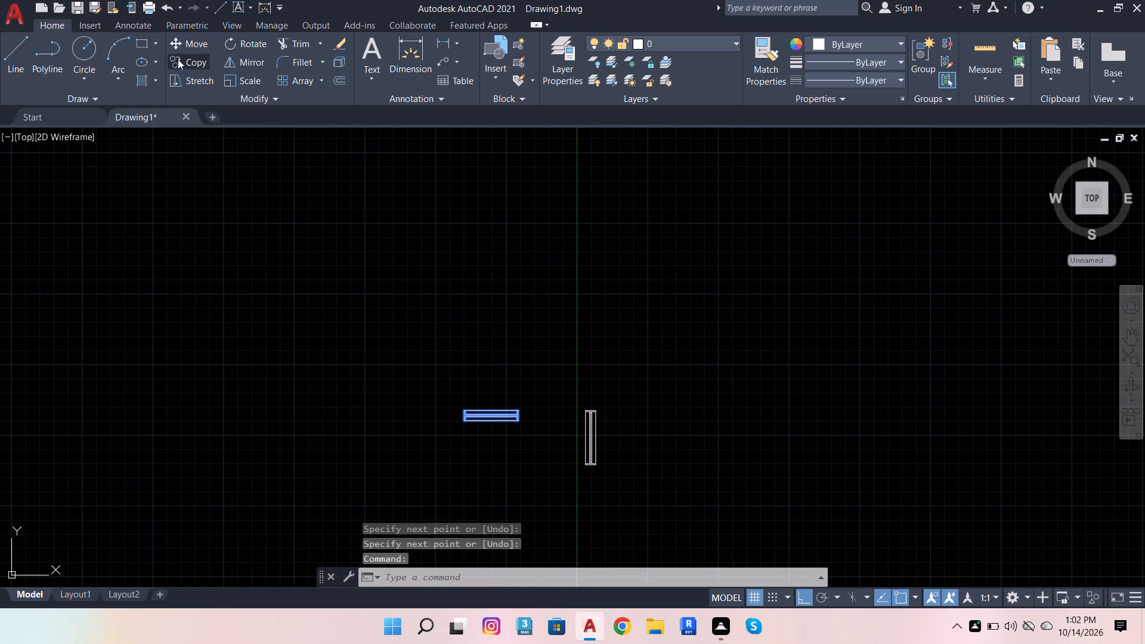
pyautogui.scroll(3, 420, 442)
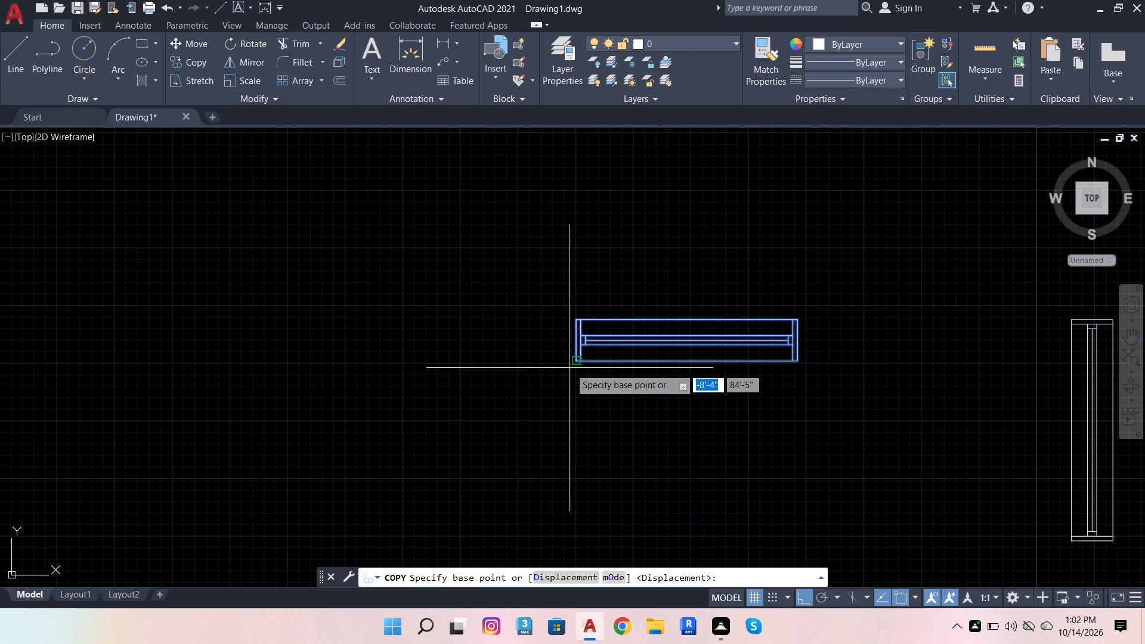
pyautogui.scroll(6, 572, 364)
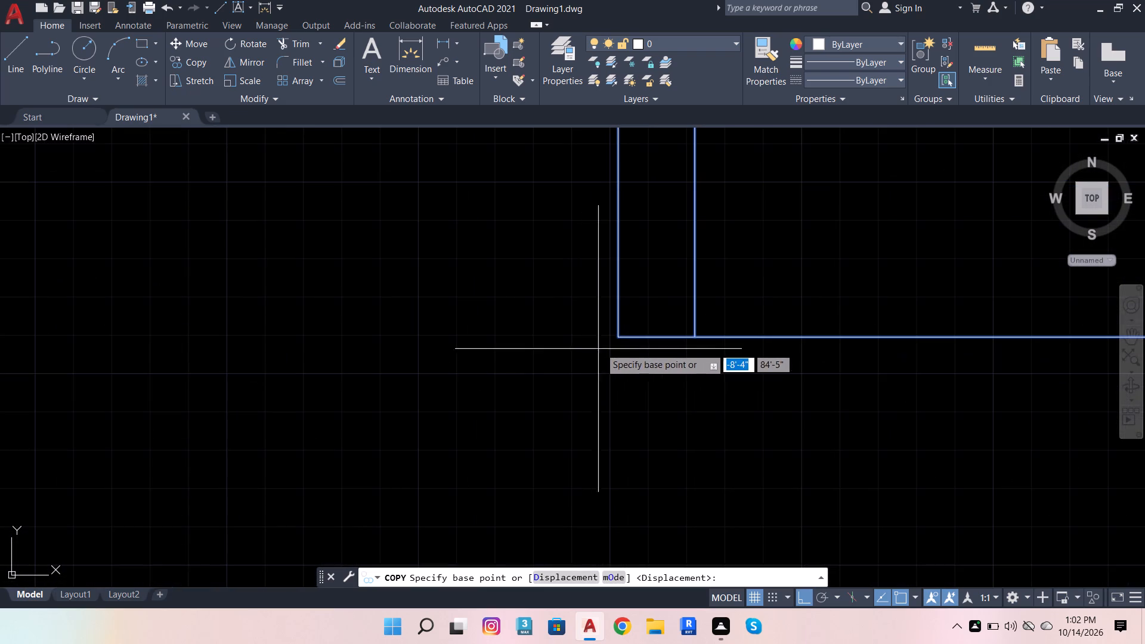
pyautogui.click(620, 338)
pyautogui.scroll(-8, 530, 246)
pyautogui.scroll(-6, 510, 143)
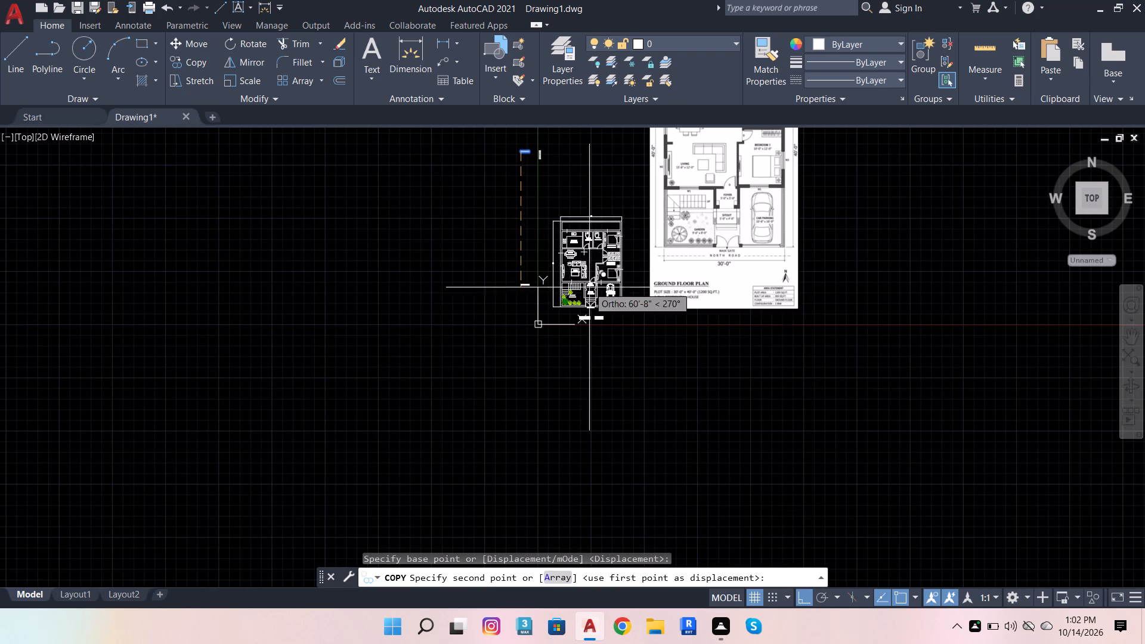
pyautogui.scroll(5, 575, 275)
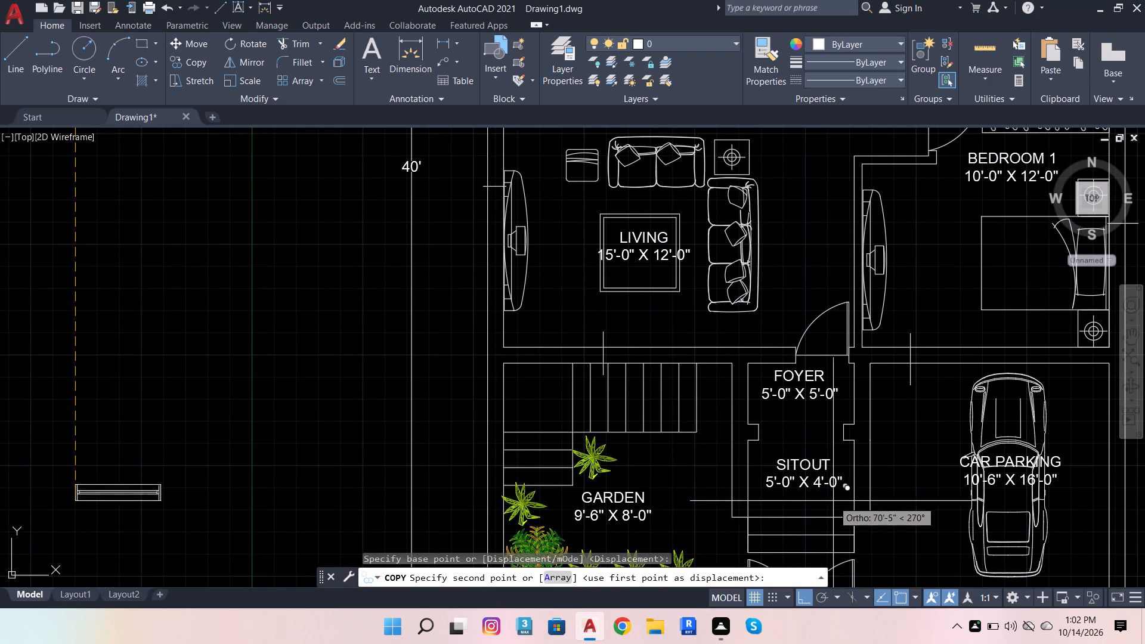
pyautogui.click(807, 592)
pyautogui.scroll(4, 702, 430)
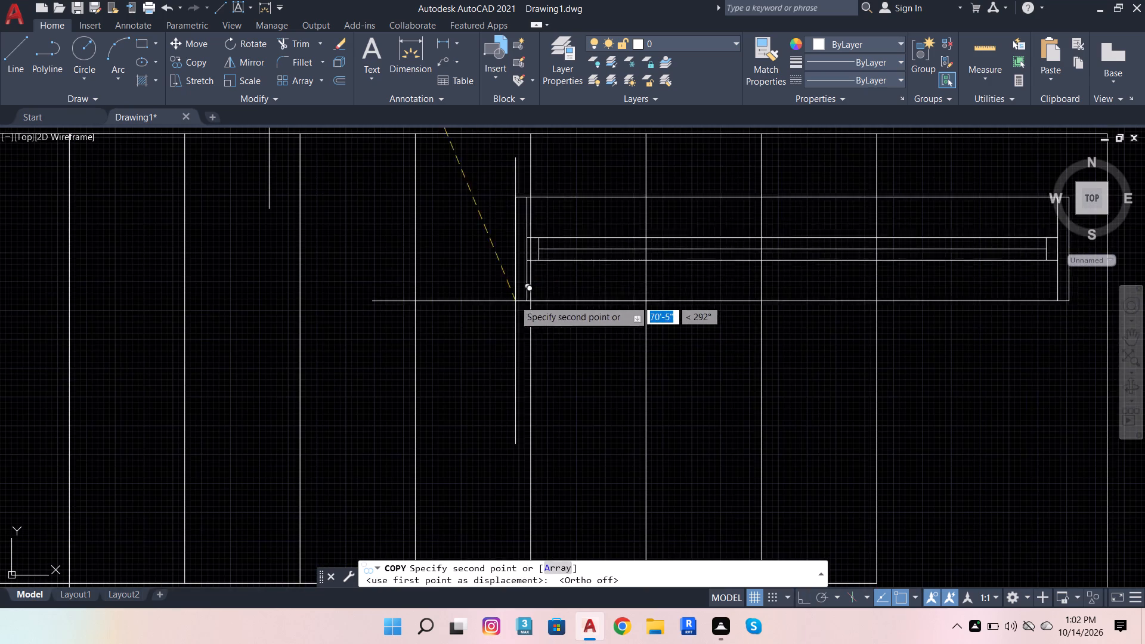
pyautogui.scroll(-3, 468, 284)
pyautogui.scroll(3, 445, 250)
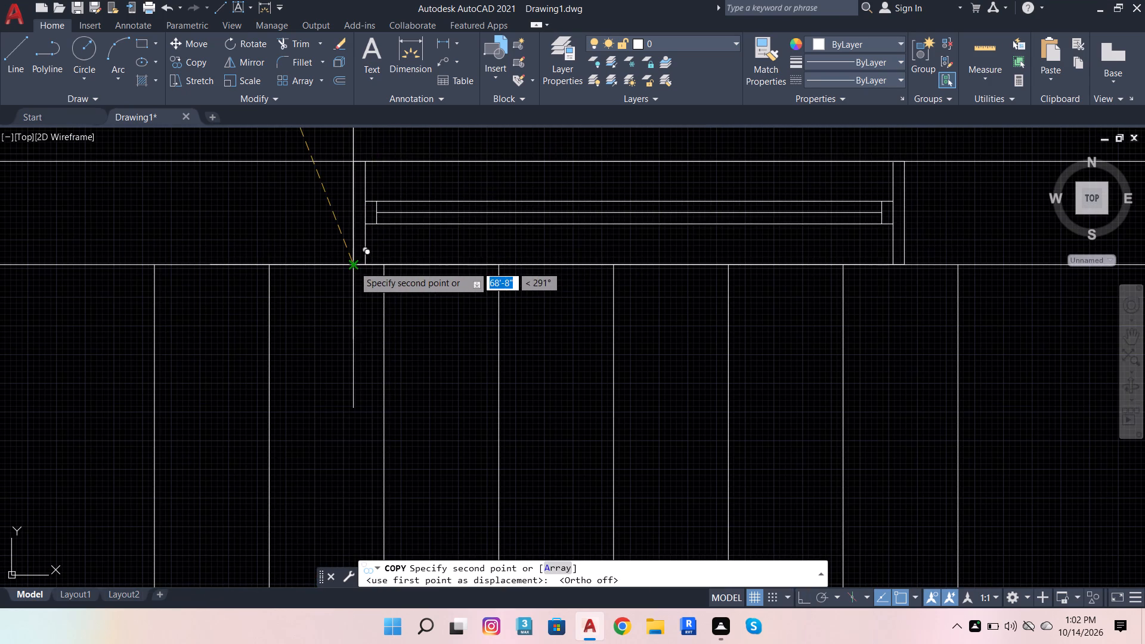
pyautogui.click(354, 266)
# Place another copy of the horizontal window at the marker line in the wall between bedroom 1 and the car parking.
pyautogui.scroll(-4, 228, 313)
pyautogui.scroll(2, 669, 288)
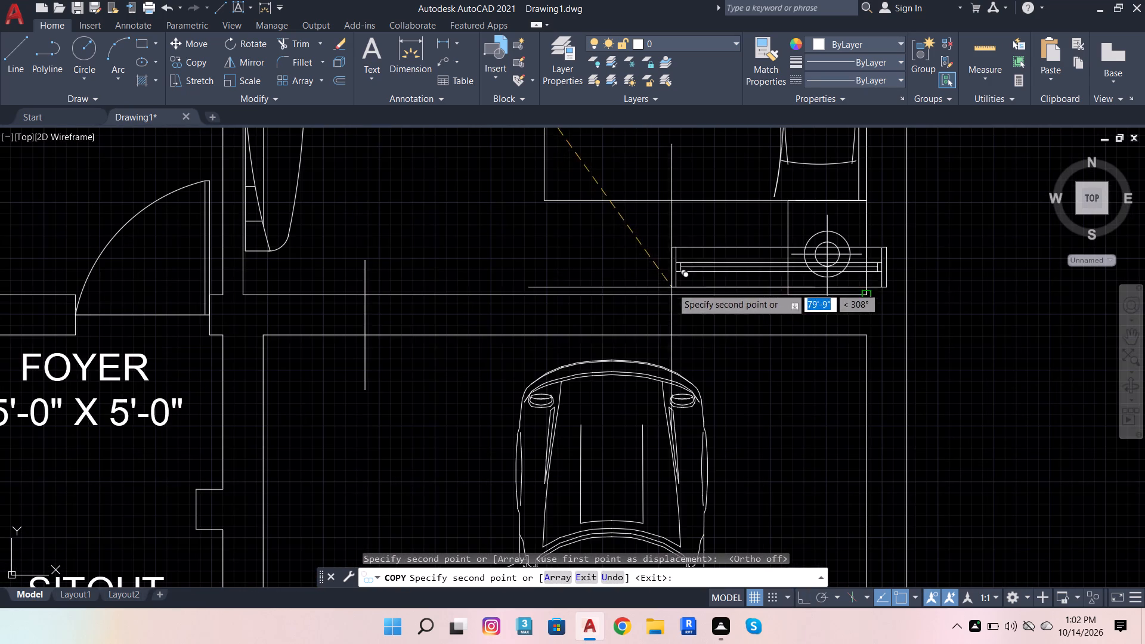
pyautogui.click(364, 336)
# Place another copy of the horizontal window at the marker line in the wall between bedroom 2 and the utility strip.
pyautogui.scroll(-5, 397, 403)
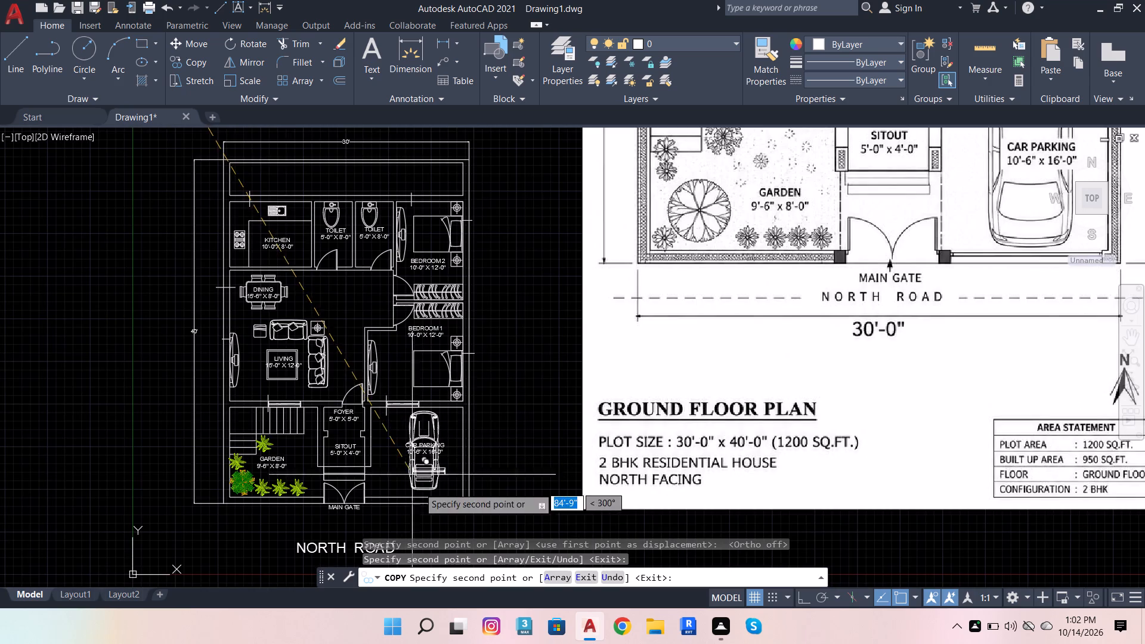
pyautogui.scroll(3, 410, 180)
pyautogui.scroll(4, 416, 259)
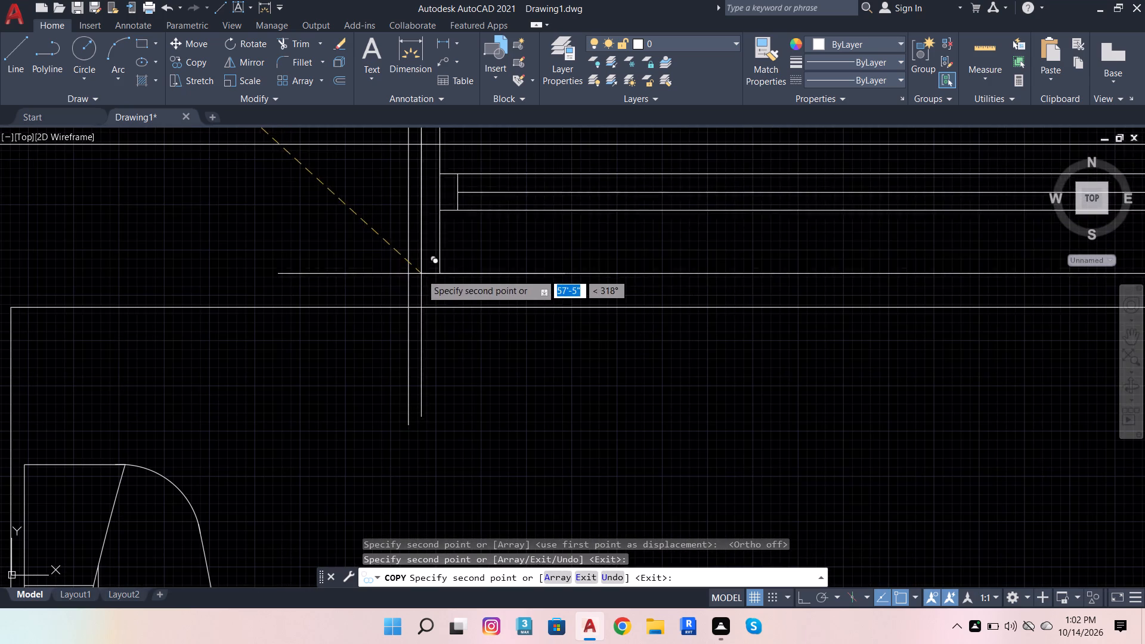
pyautogui.click(406, 306)
# Place a horizontal window copy at the marker line in the wall between the kitchen and the utility strip, and end copying.
pyautogui.scroll(-5, 488, 364)
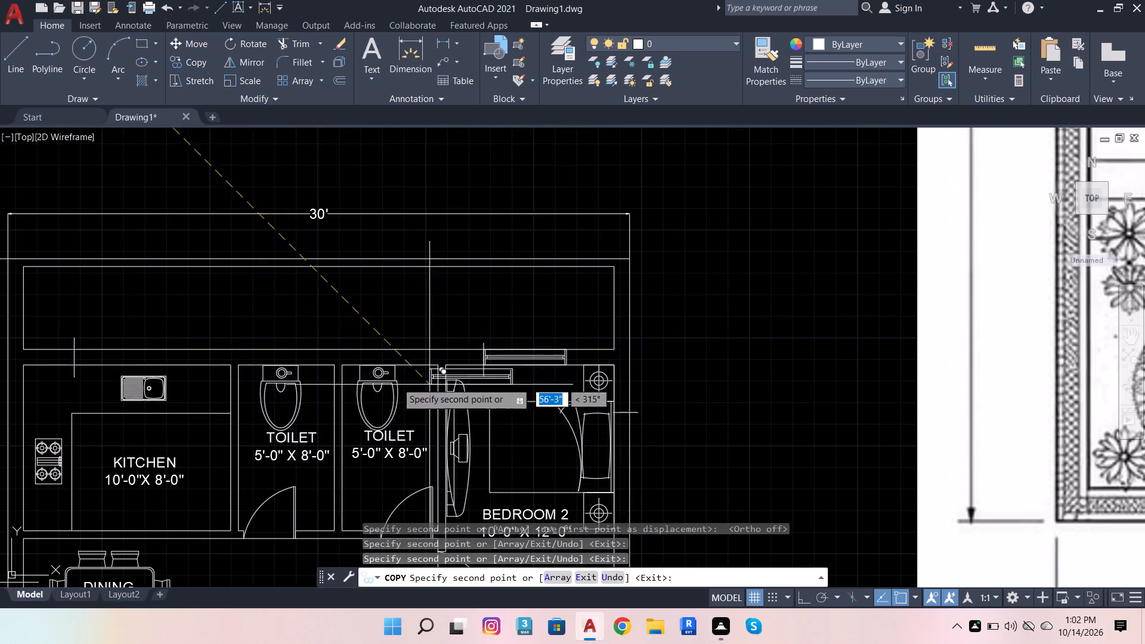
pyautogui.scroll(-3, 379, 342)
pyautogui.scroll(7, 265, 345)
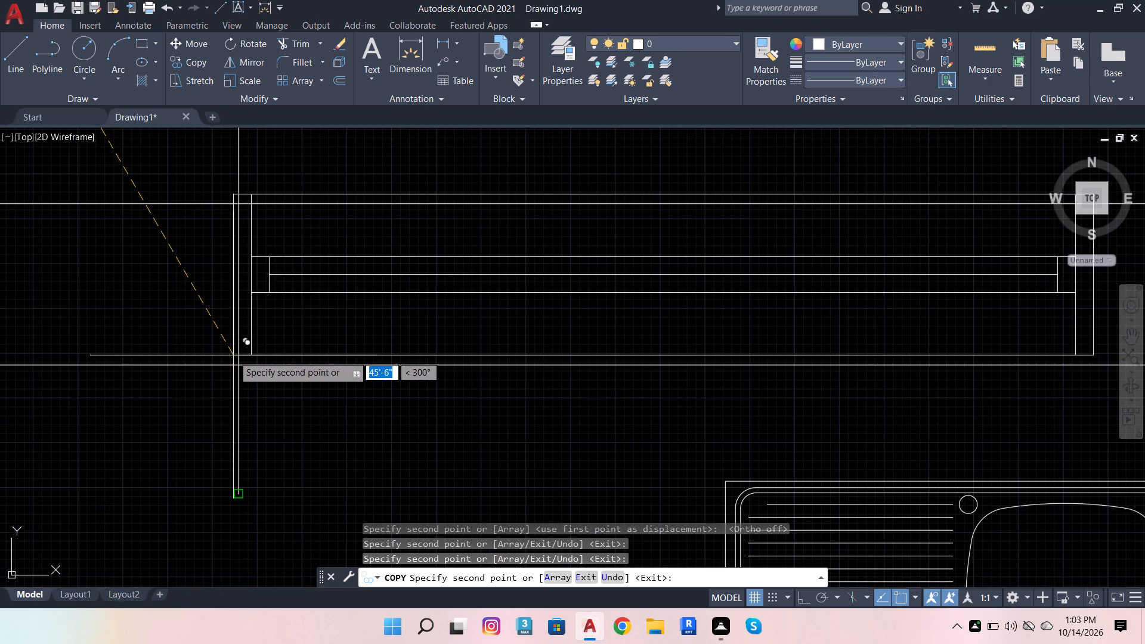
pyautogui.click(242, 363)
pyautogui.scroll(-4, 308, 352)
pyautogui.press('Escape')
# Erase the four vertical marker lines beside the windows of the kitchen, bedroom 2, bedroom 1 and living room.
pyautogui.click(322, 307)
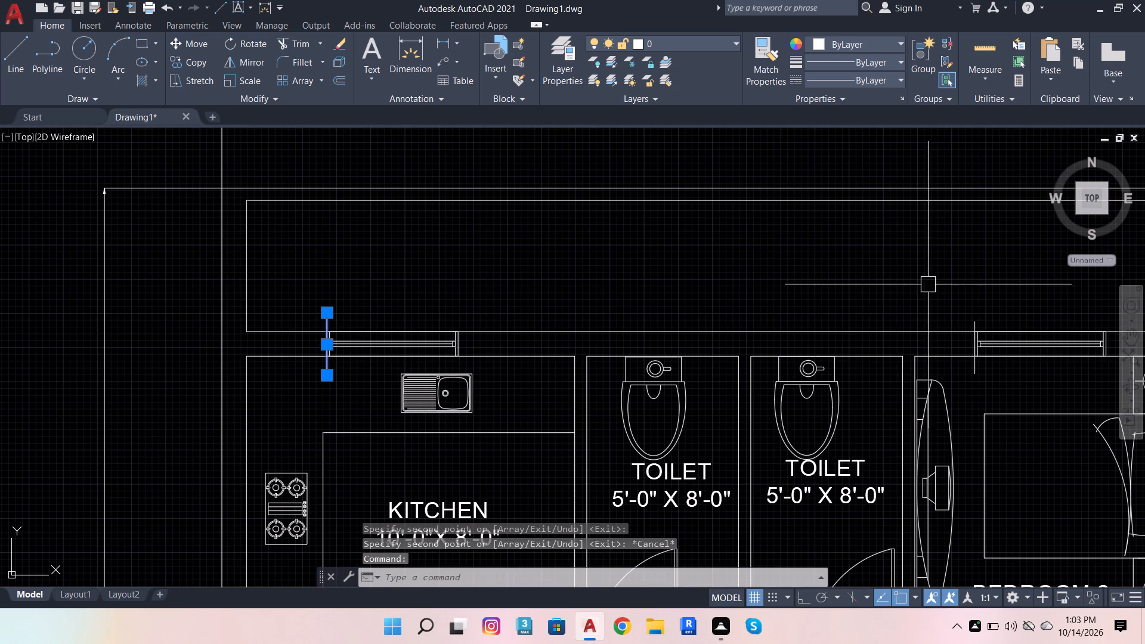
pyautogui.click(970, 368)
pyautogui.scroll(-4, 754, 210)
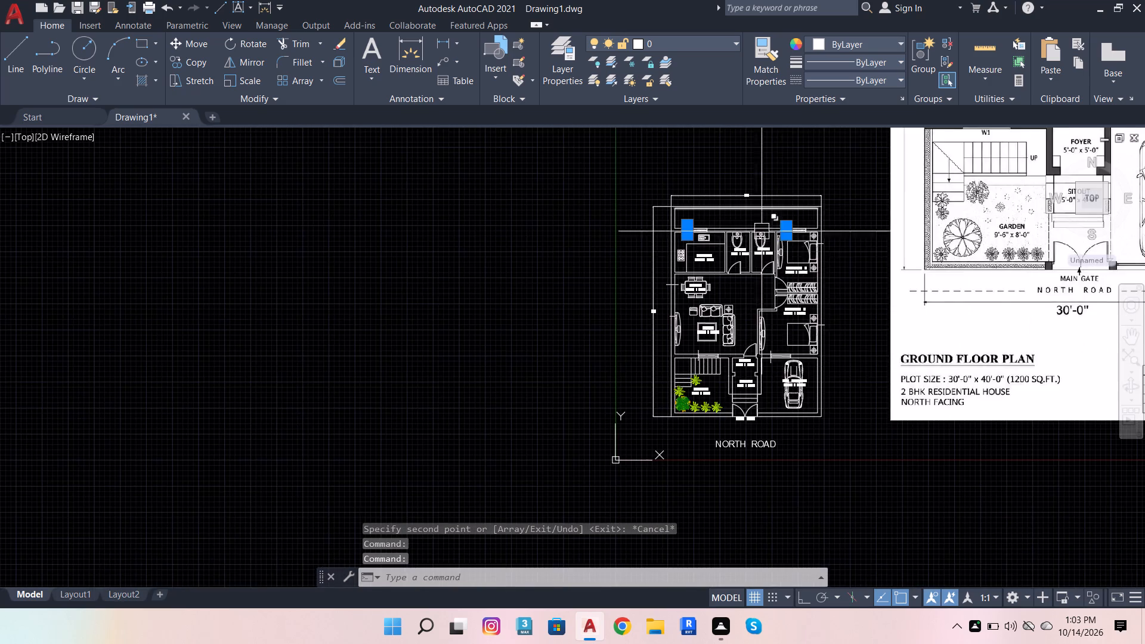
pyautogui.scroll(4, 794, 350)
pyautogui.click(679, 378)
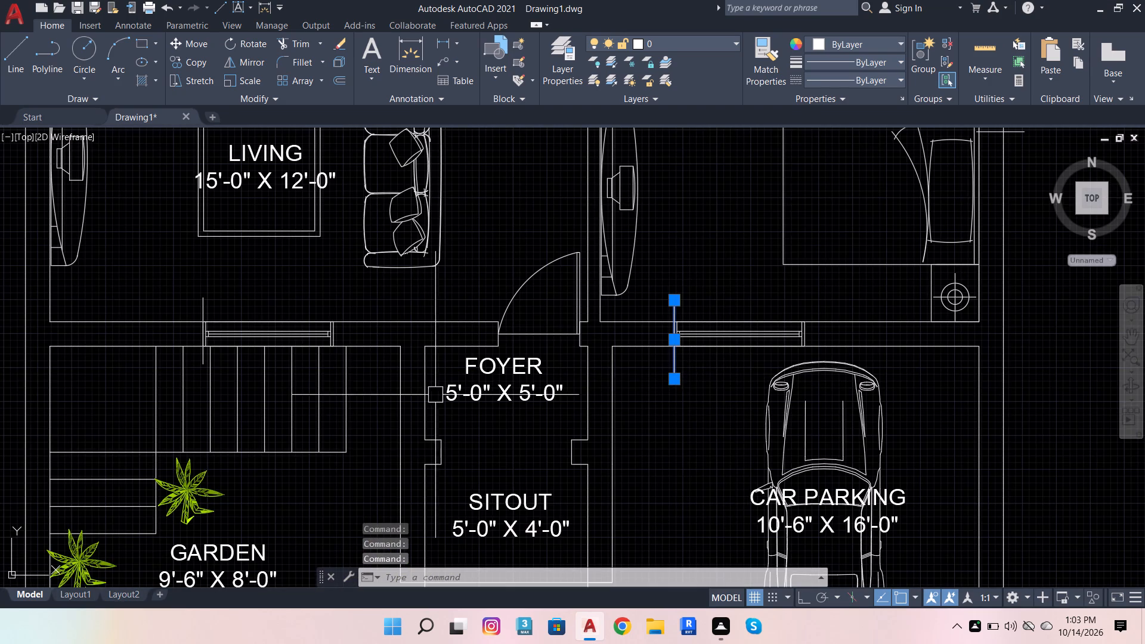
pyautogui.click(203, 307)
pyautogui.scroll(-1, 336, 274)
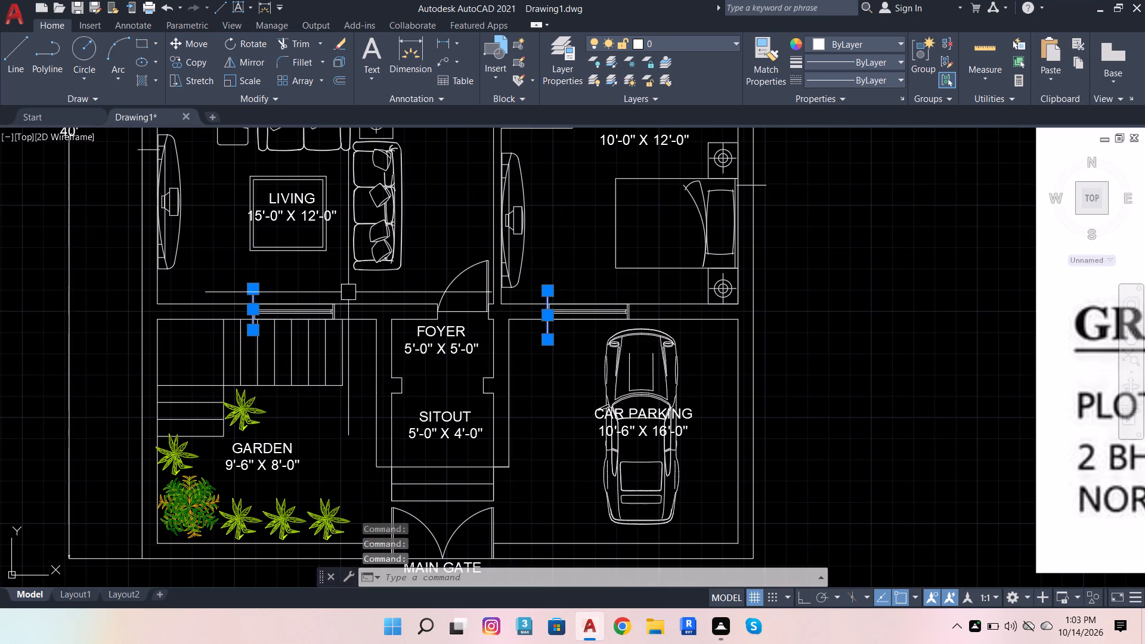
pyautogui.press('Delete')
# Copy the vertical window symbol from its upper outer corner to the marker line in bedroom 2's outer side wall.
pyautogui.scroll(-1, 493, 420)
pyautogui.scroll(-3, 693, 280)
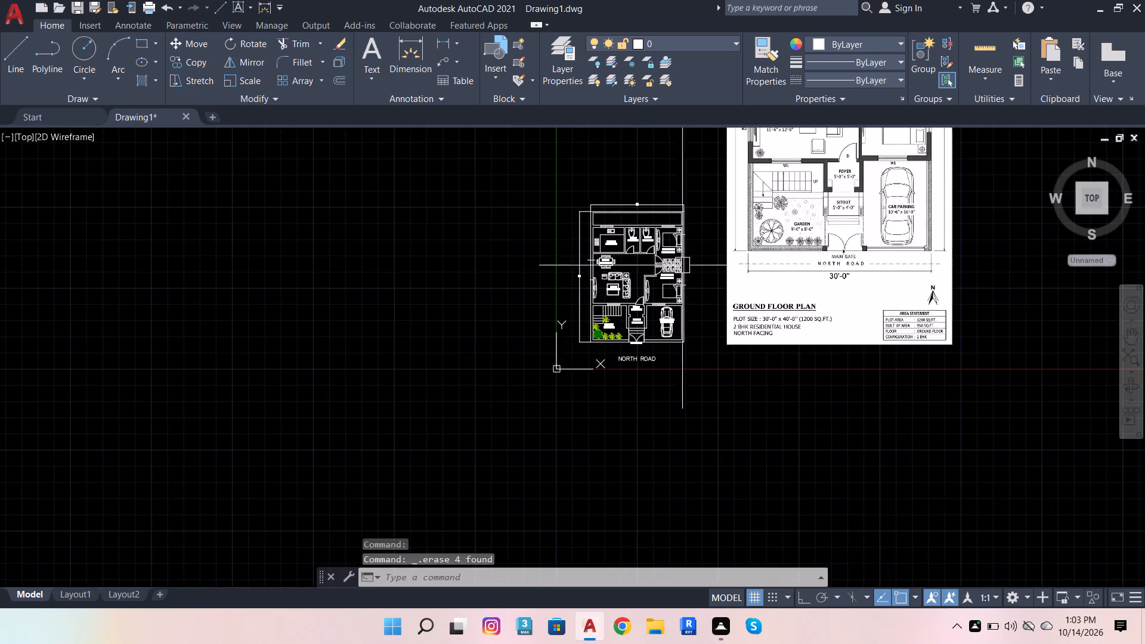
pyautogui.scroll(3, 680, 227)
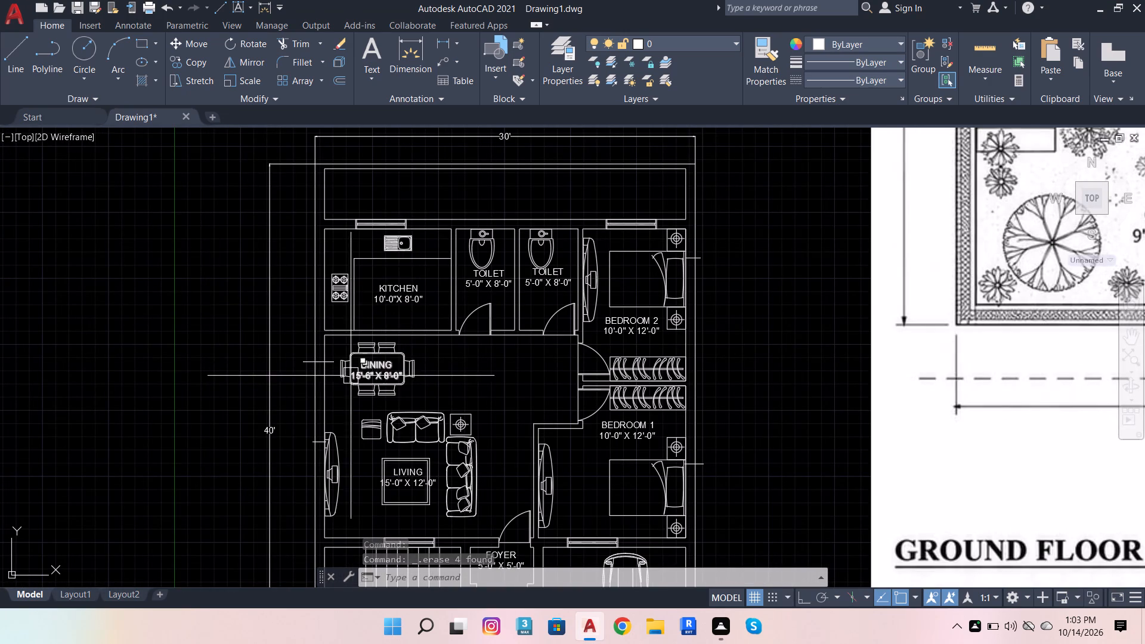
pyautogui.scroll(-1, 567, 377)
pyautogui.scroll(-3, 231, 291)
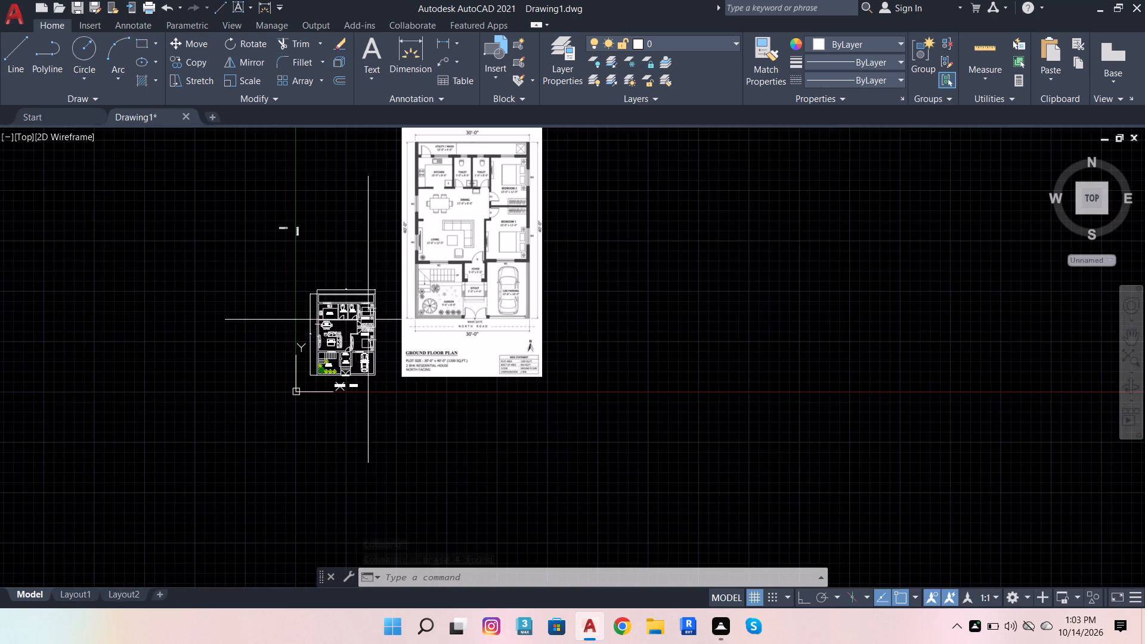
pyautogui.scroll(4, 248, 233)
pyautogui.click(522, 241)
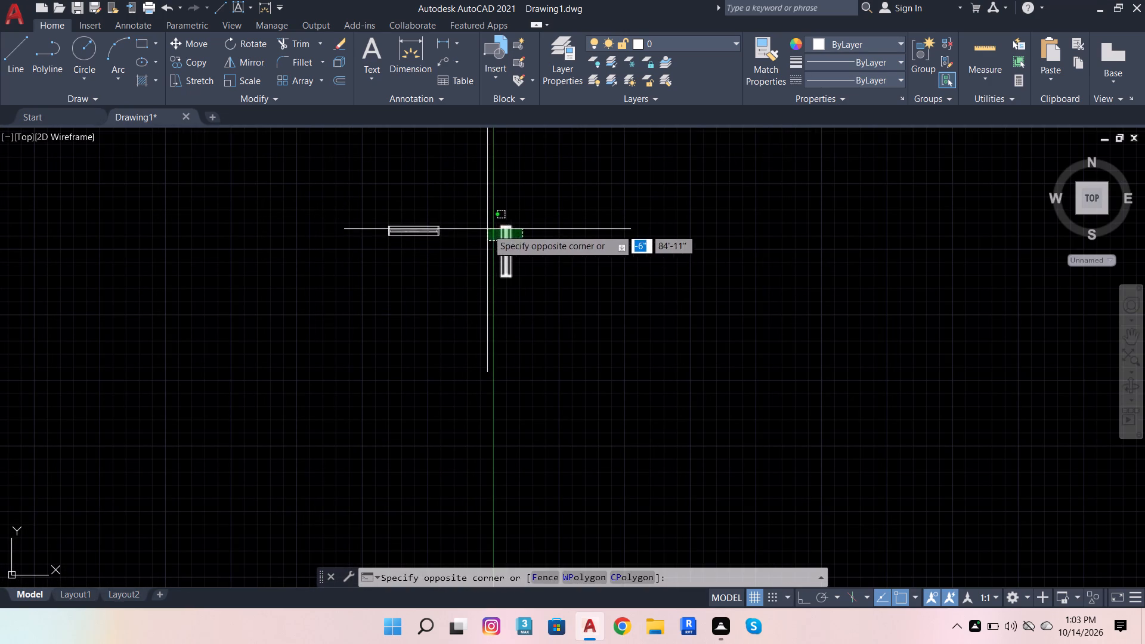
pyautogui.click(485, 222)
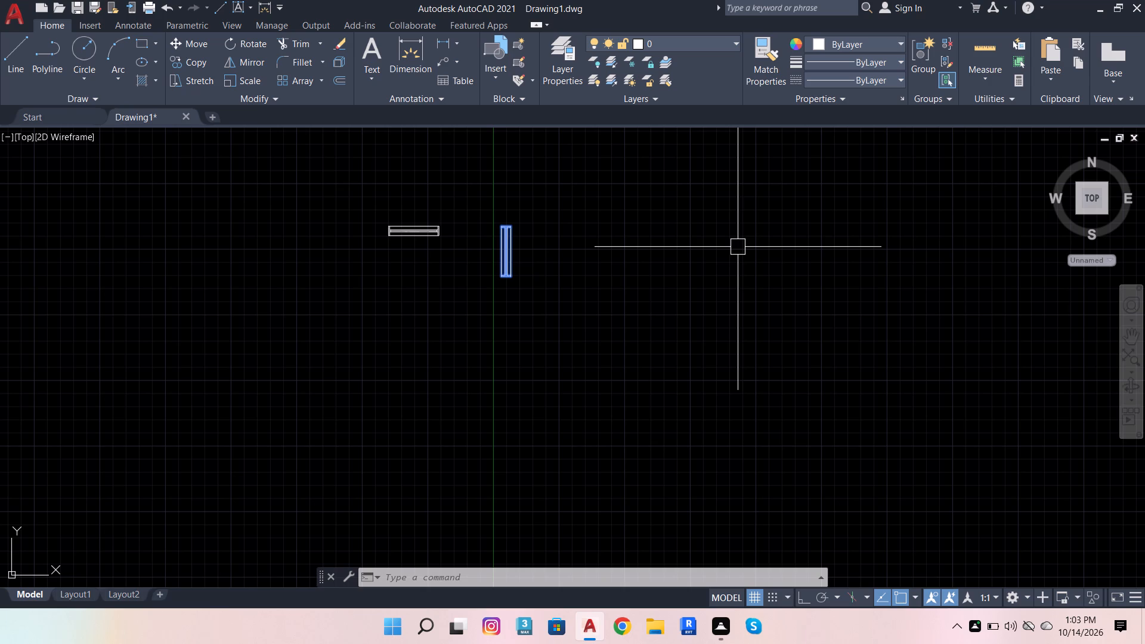
pyautogui.scroll(-2, 652, 240)
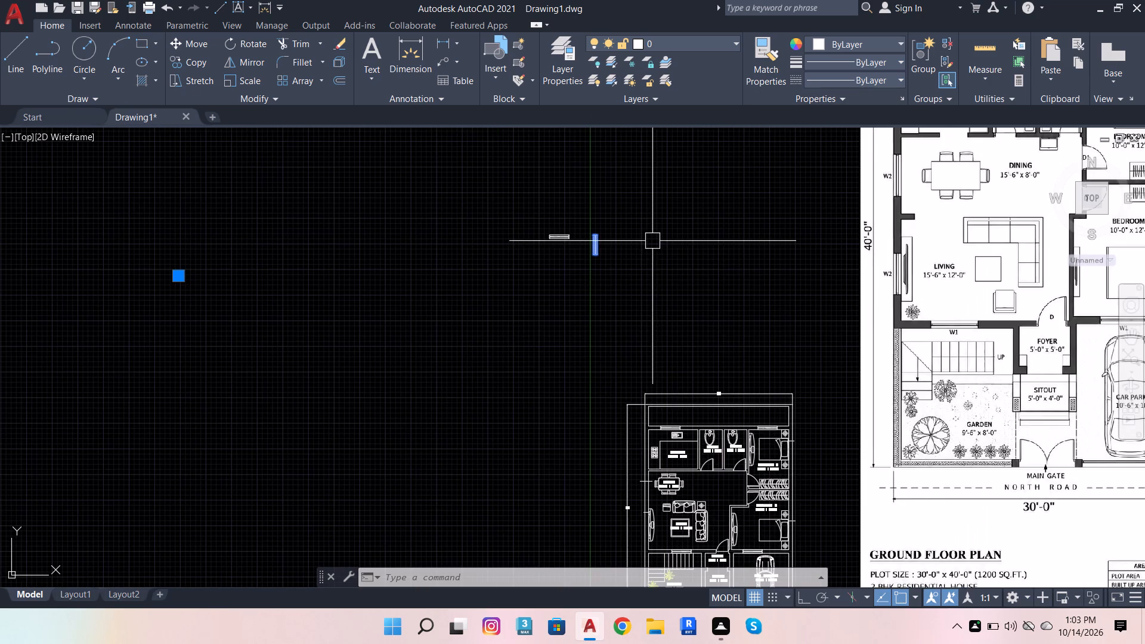
pyautogui.scroll(2, 626, 236)
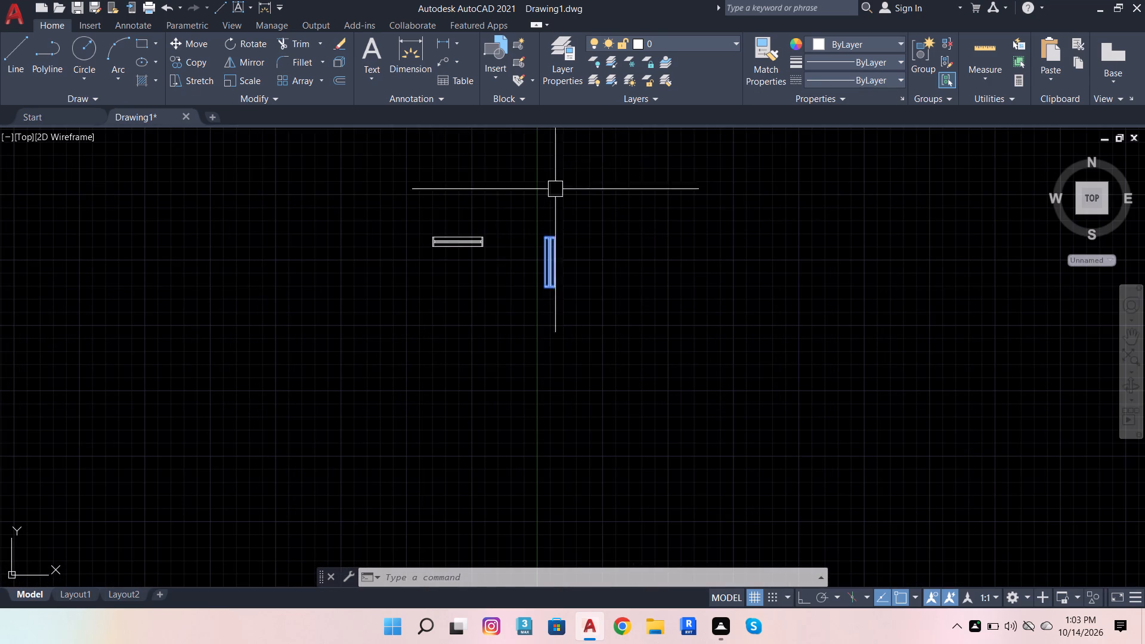
pyautogui.click(177, 60)
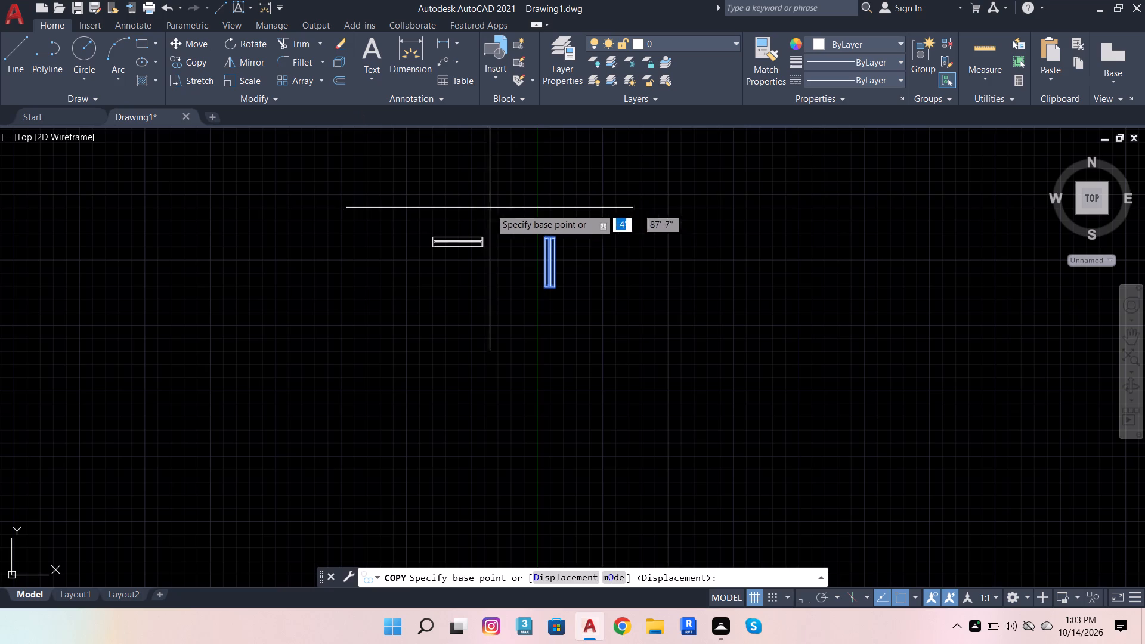
pyautogui.scroll(3, 542, 227)
pyautogui.click(575, 257)
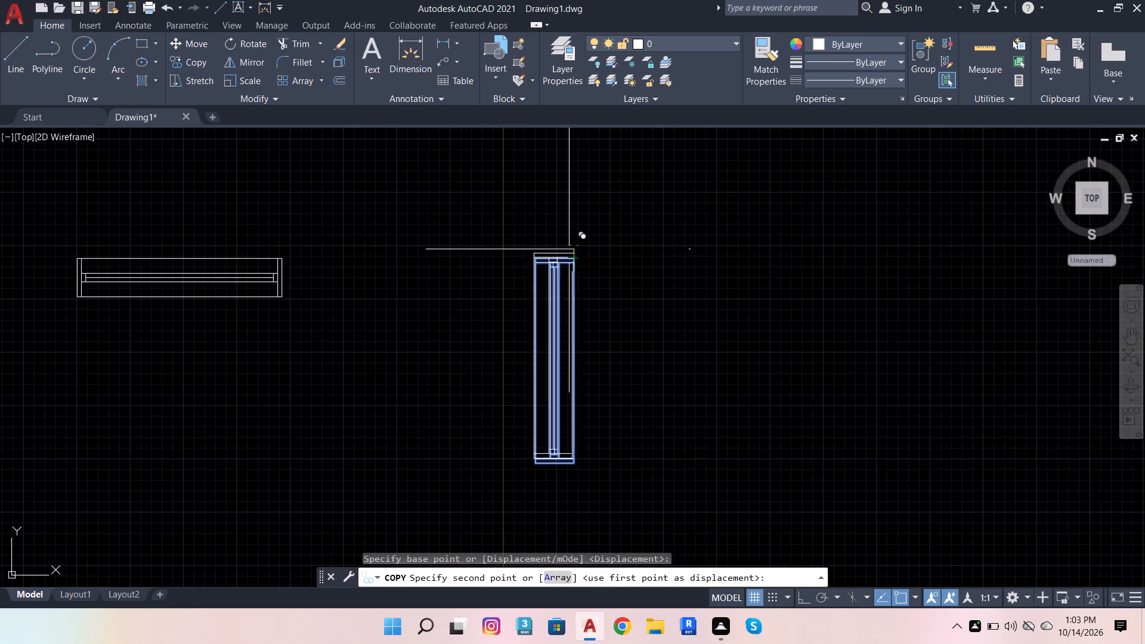
pyautogui.scroll(-4, 281, 297)
pyautogui.scroll(-3, 440, 278)
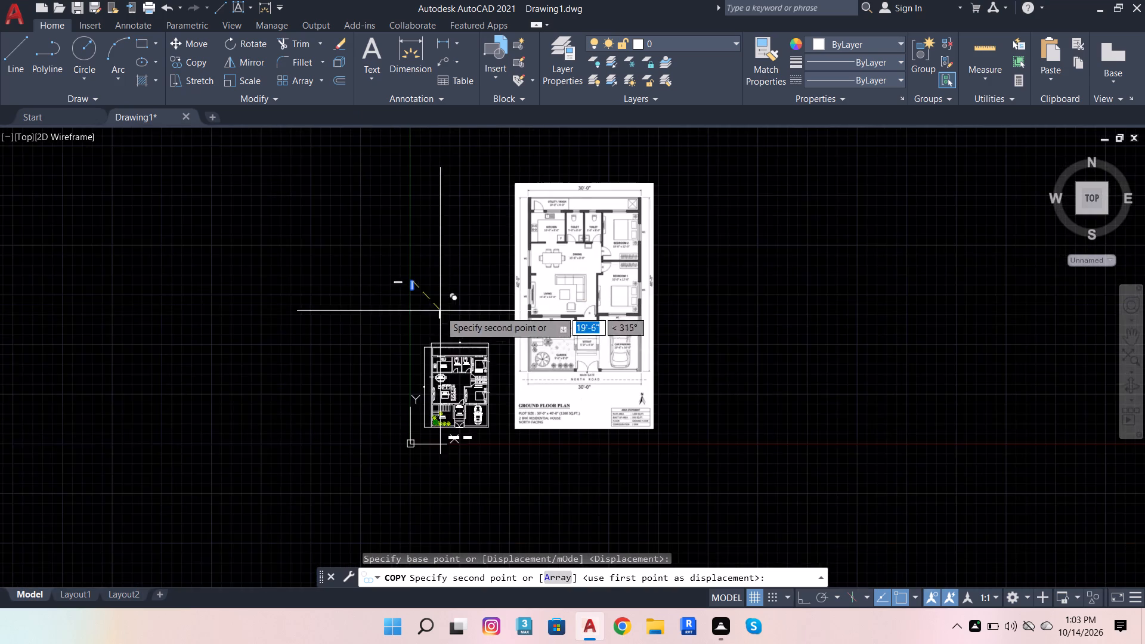
pyautogui.scroll(4, 463, 348)
pyautogui.scroll(4, 546, 404)
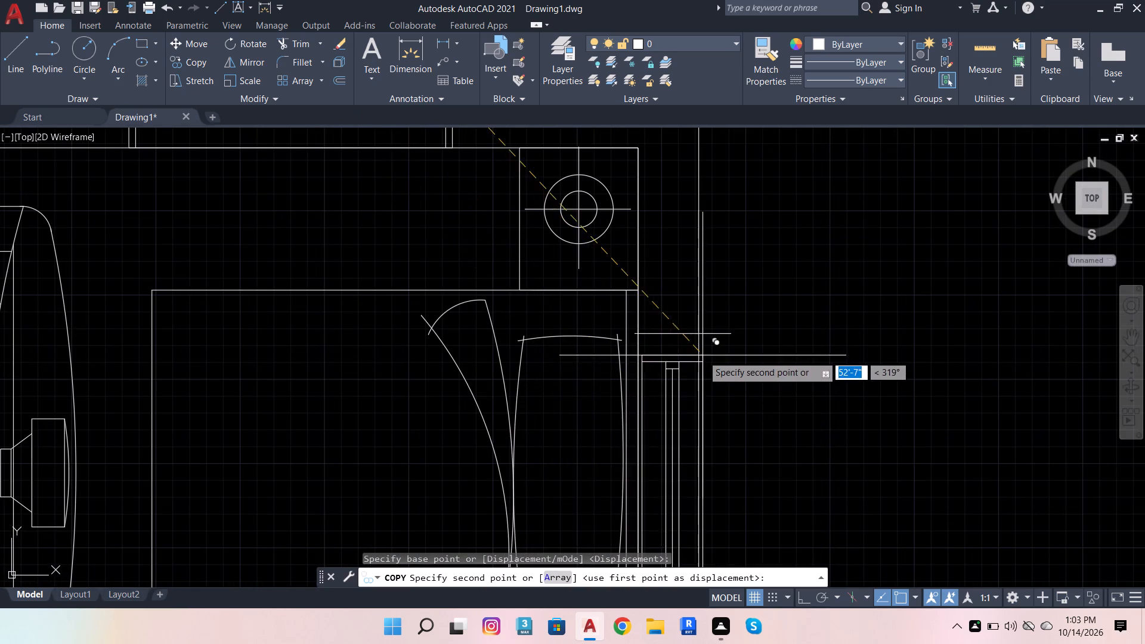
pyautogui.scroll(2, 702, 346)
pyautogui.click(699, 318)
# Place another copy of the vertical window at the marker line in bedroom 1's outer side wall.
pyautogui.scroll(-5, 688, 240)
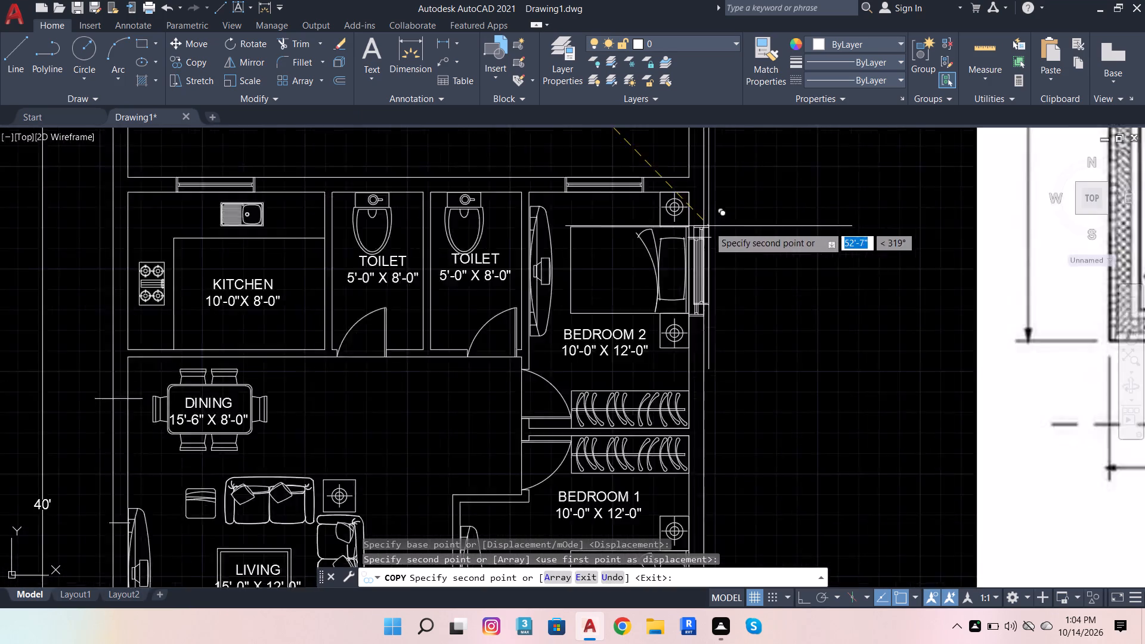
pyautogui.scroll(-1, 708, 226)
pyautogui.scroll(3, 719, 490)
pyautogui.scroll(2, 652, 273)
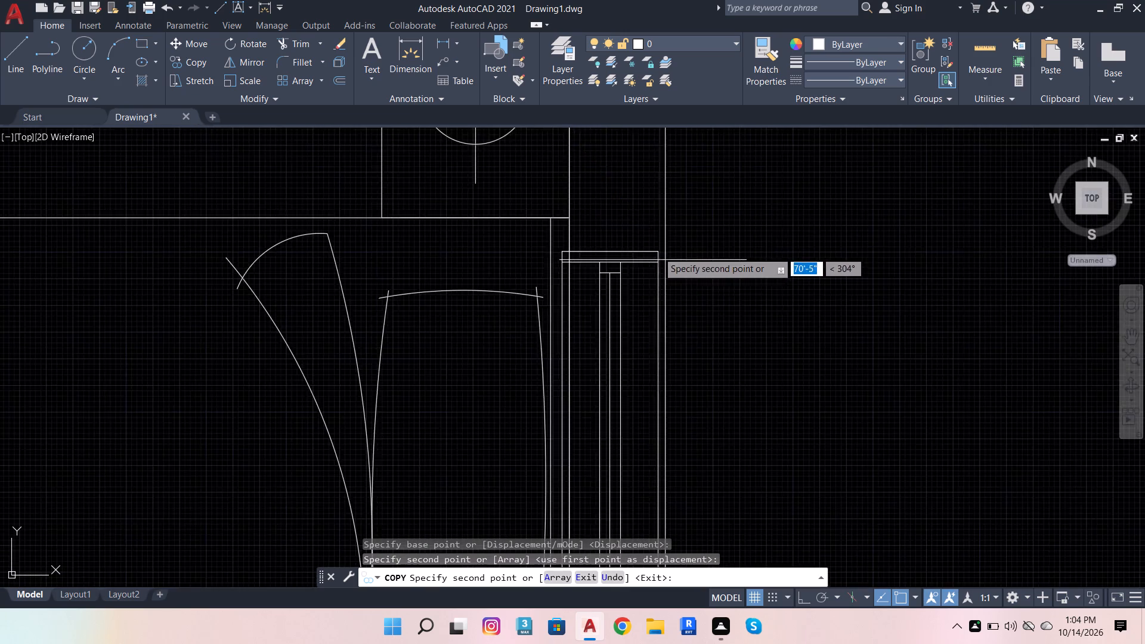
pyautogui.scroll(1, 658, 252)
pyautogui.click(669, 264)
# Place another copy of the vertical window at the marker line in the living room's outer side wall.
pyautogui.scroll(-5, 743, 262)
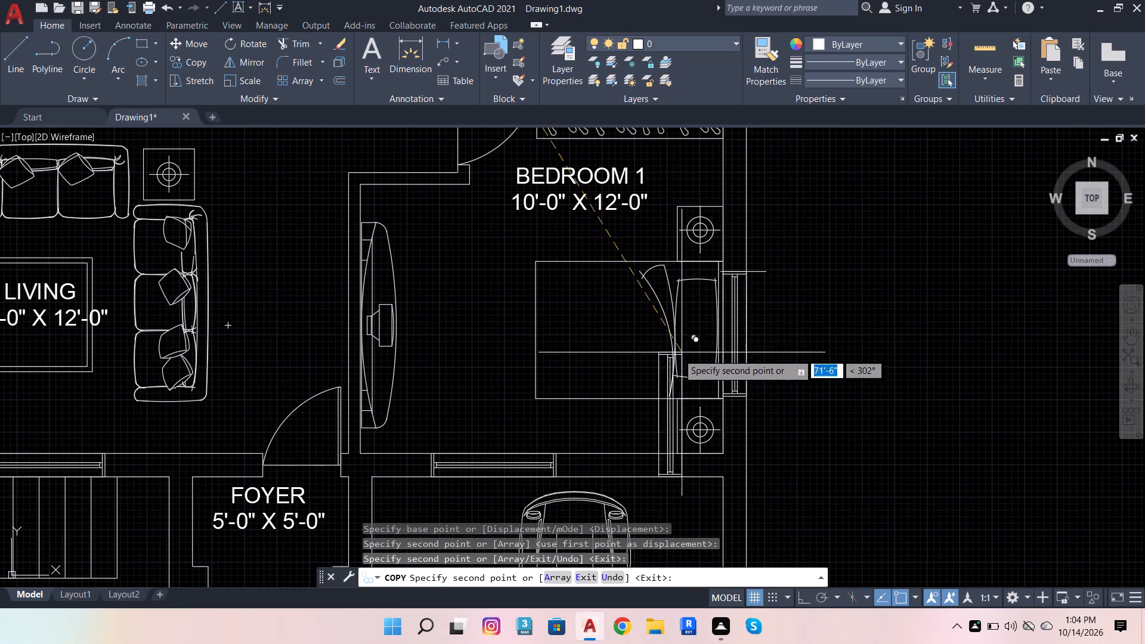
pyautogui.scroll(-4, 700, 348)
pyautogui.scroll(3, 578, 336)
pyautogui.scroll(4, 641, 302)
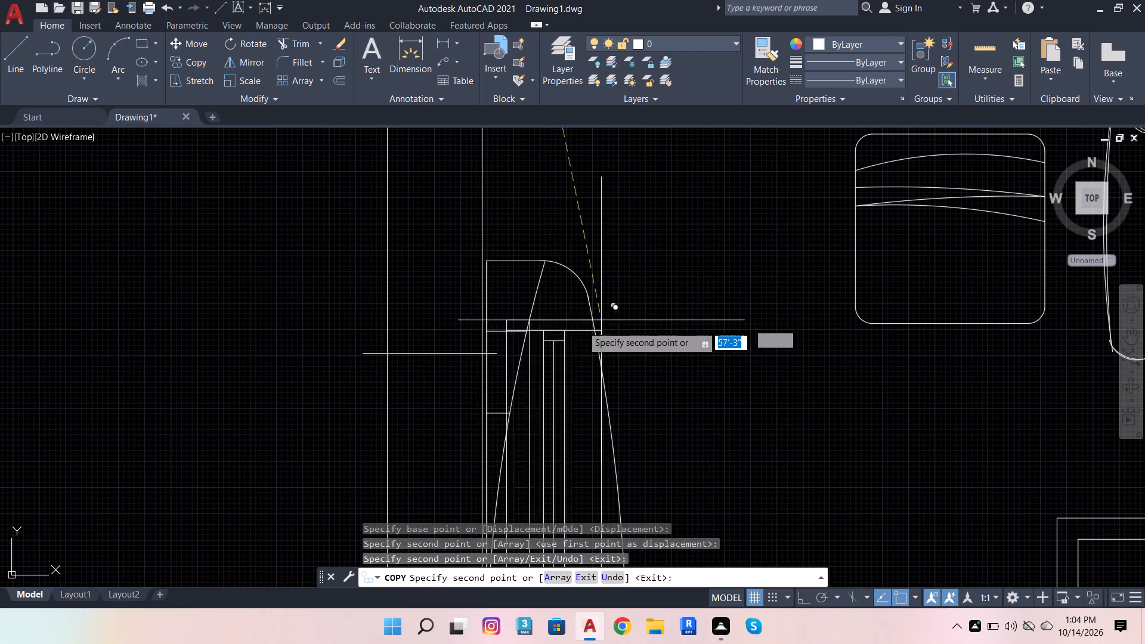
pyautogui.scroll(3, 476, 348)
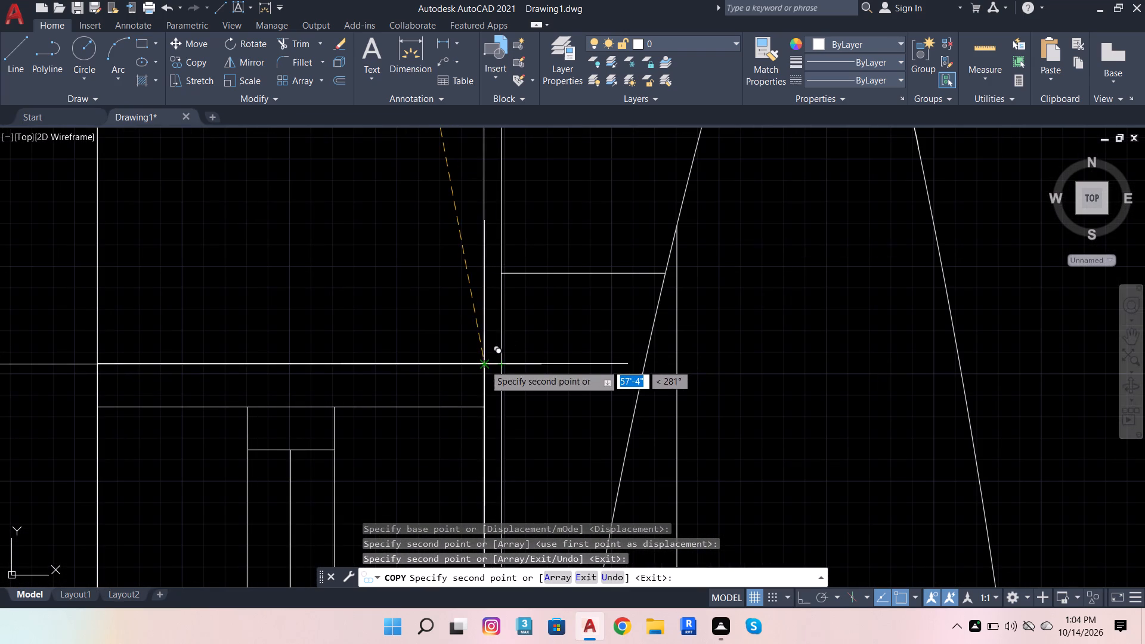
pyautogui.click(484, 364)
# Place a vertical window copy at the marker line in the dining area's outer side wall, and end copying.
pyautogui.scroll(-7, 560, 381)
pyautogui.scroll(-3, 523, 458)
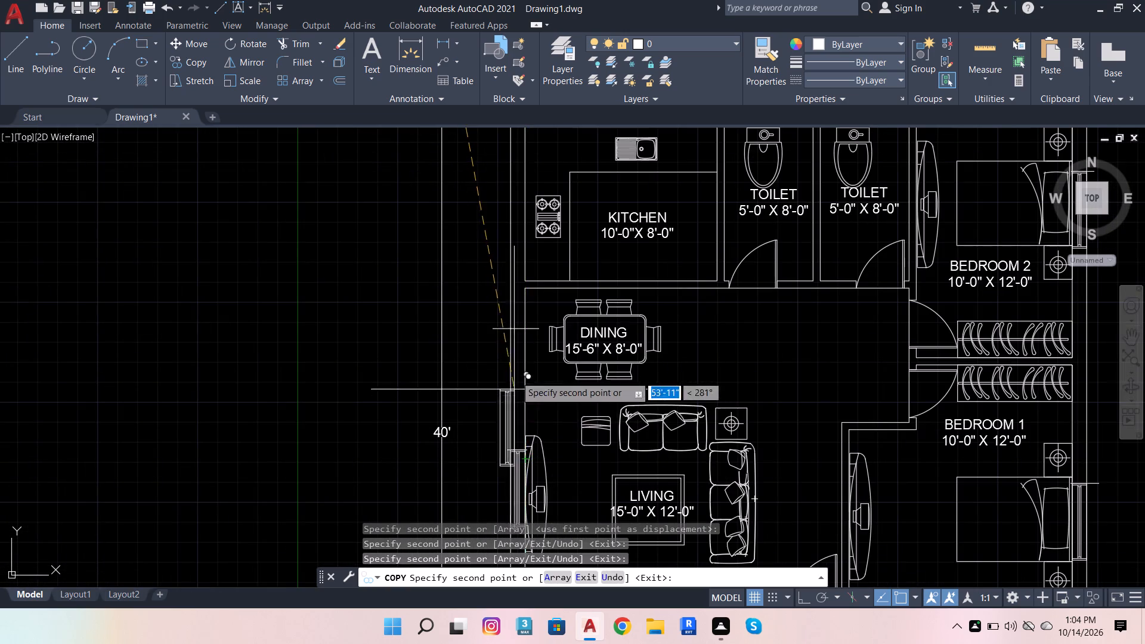
pyautogui.scroll(3, 522, 365)
pyautogui.click(527, 236)
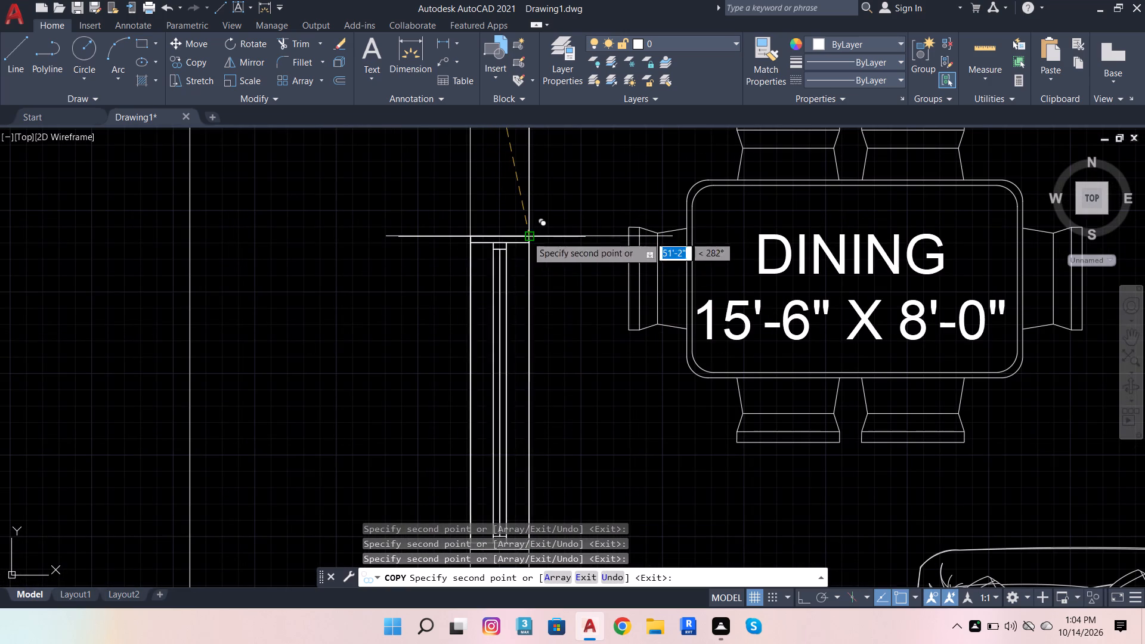
pyautogui.scroll(-1, 571, 285)
pyautogui.press('Escape')
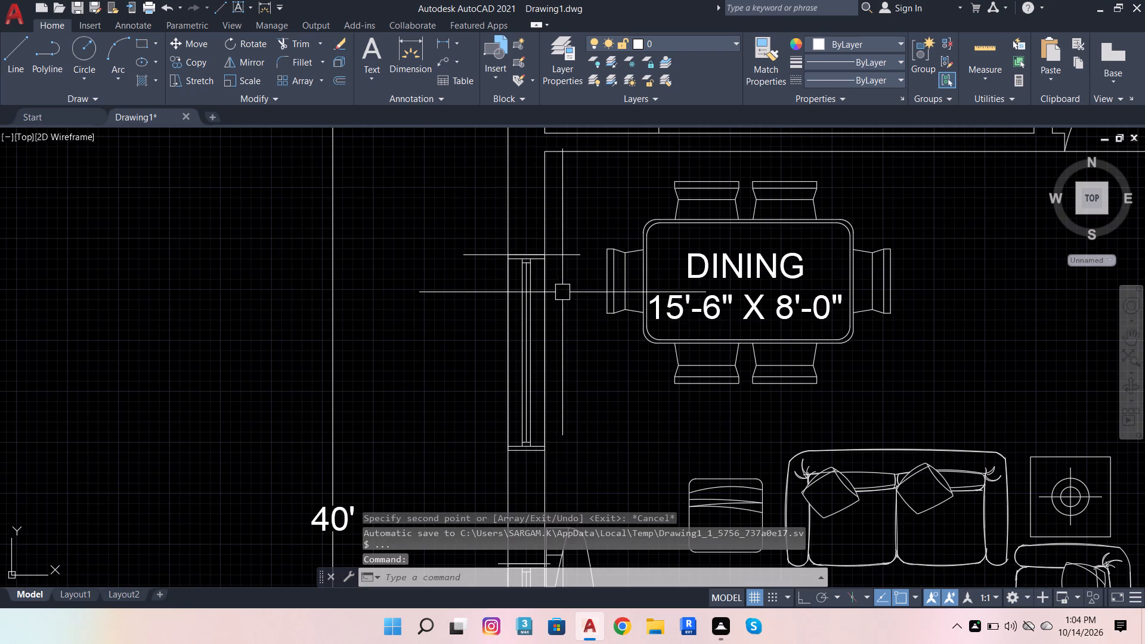
# Erase the four horizontal marker lines at the side-wall windows of the dining area, living room, bedroom 1 and bedroom 2.
pyautogui.click(568, 256)
pyautogui.scroll(-3, 592, 234)
pyautogui.scroll(2, 582, 333)
pyautogui.scroll(3, 549, 276)
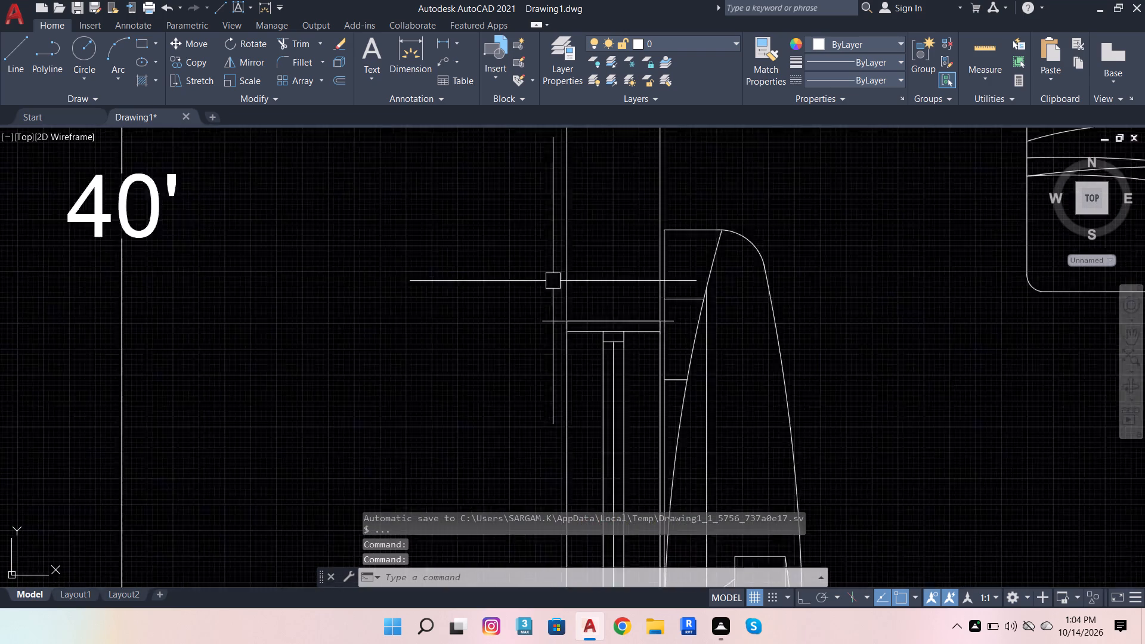
pyautogui.scroll(1, 553, 281)
pyautogui.moveTo(548, 346); pyautogui.dragTo(472, 347)
pyautogui.scroll(-6, 245, 352)
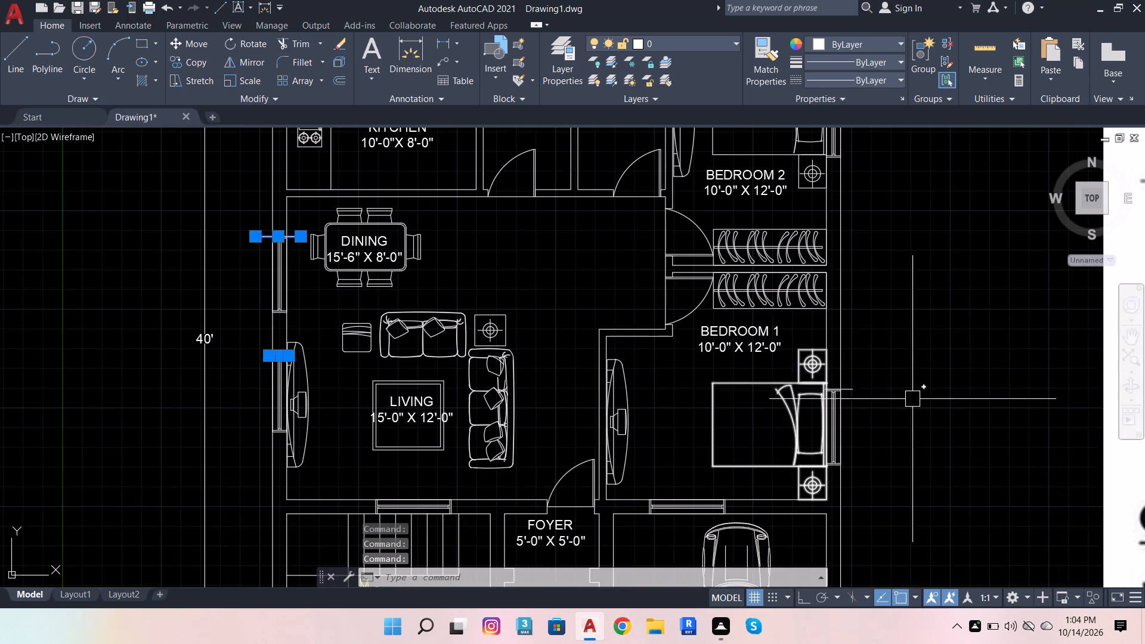
pyautogui.scroll(3, 913, 400)
pyautogui.click(705, 367)
pyautogui.scroll(-5, 756, 435)
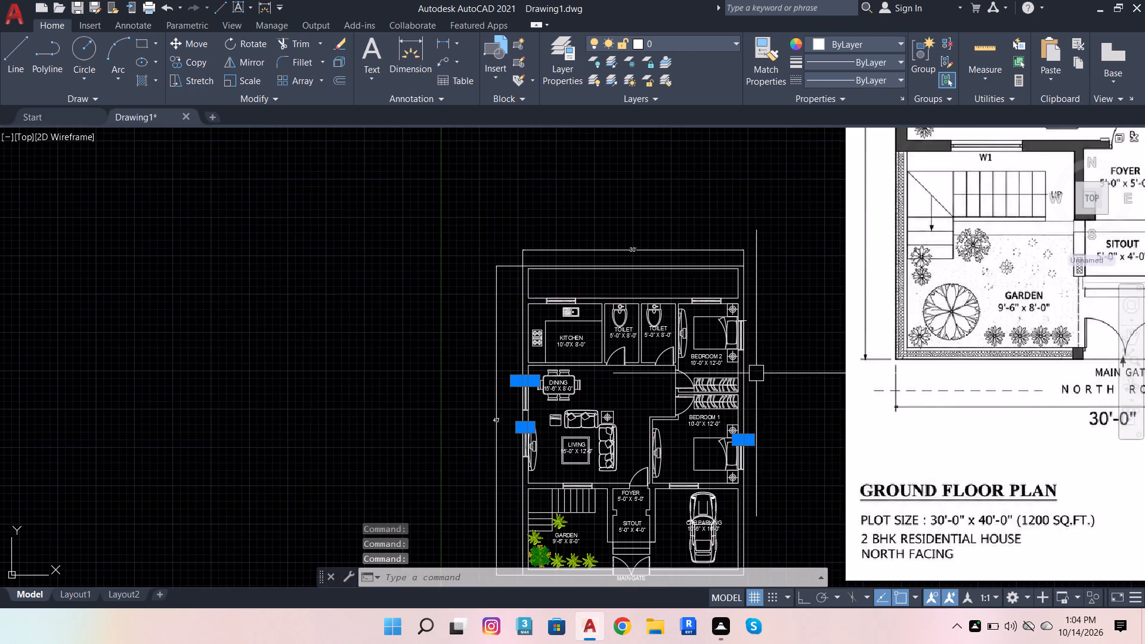
pyautogui.scroll(4, 764, 289)
pyautogui.moveTo(674, 372); pyautogui.dragTo(735, 328)
pyautogui.scroll(-2, 855, 271)
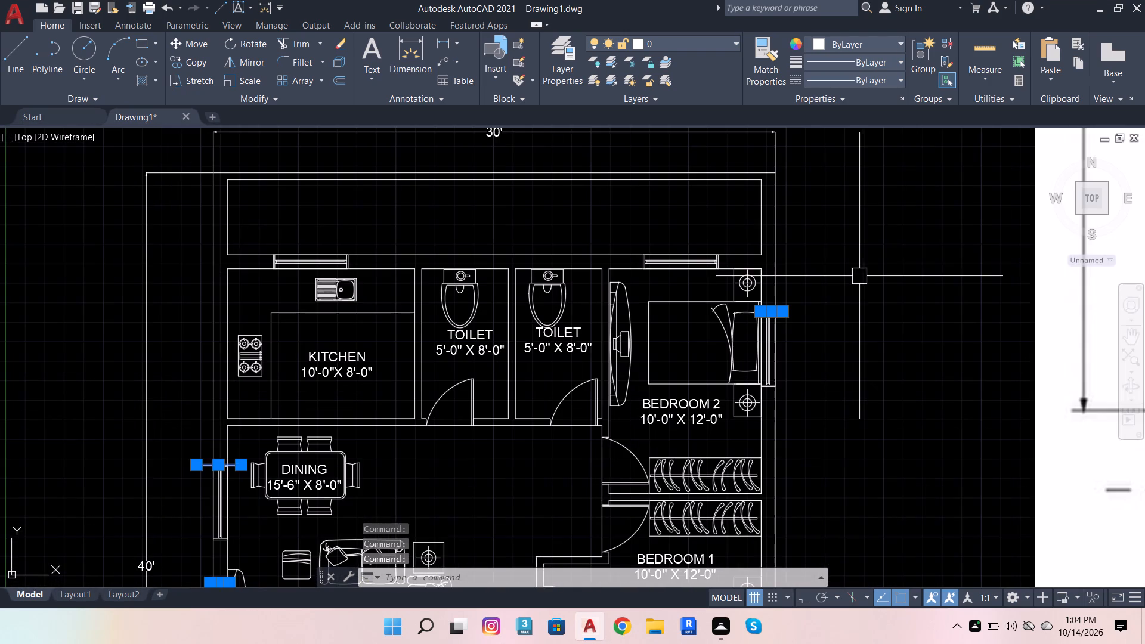
pyautogui.press('Delete')
# Erase the two original window symbols, horizontal and vertical, left in the empty space outside the plan.
pyautogui.scroll(-3, 791, 229)
pyautogui.scroll(1, 788, 336)
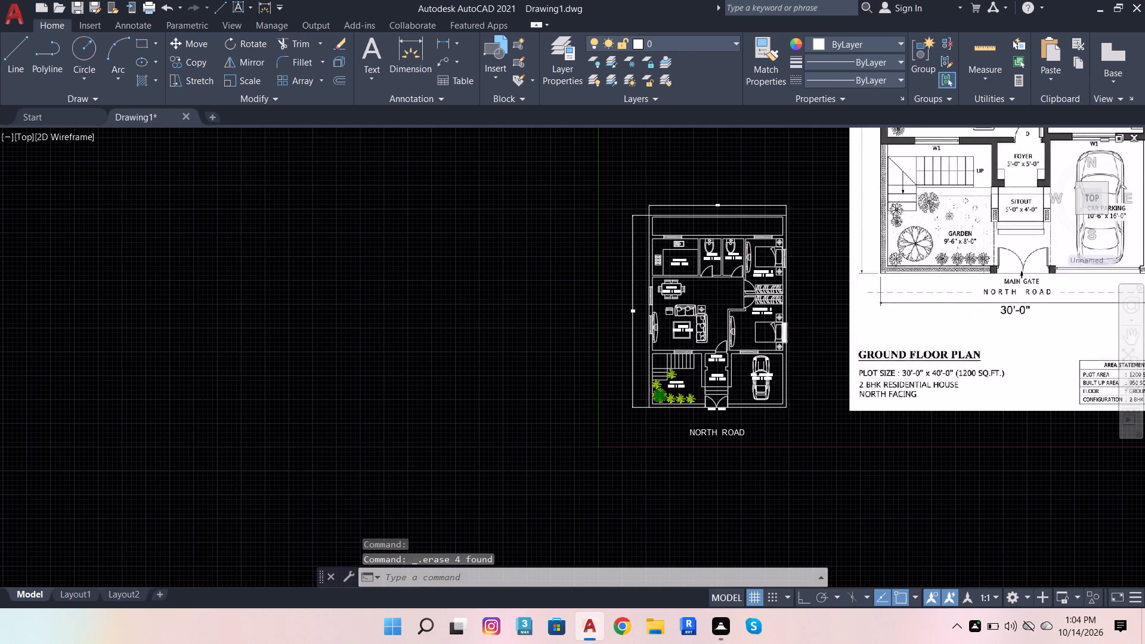
pyautogui.scroll(-4, 671, 284)
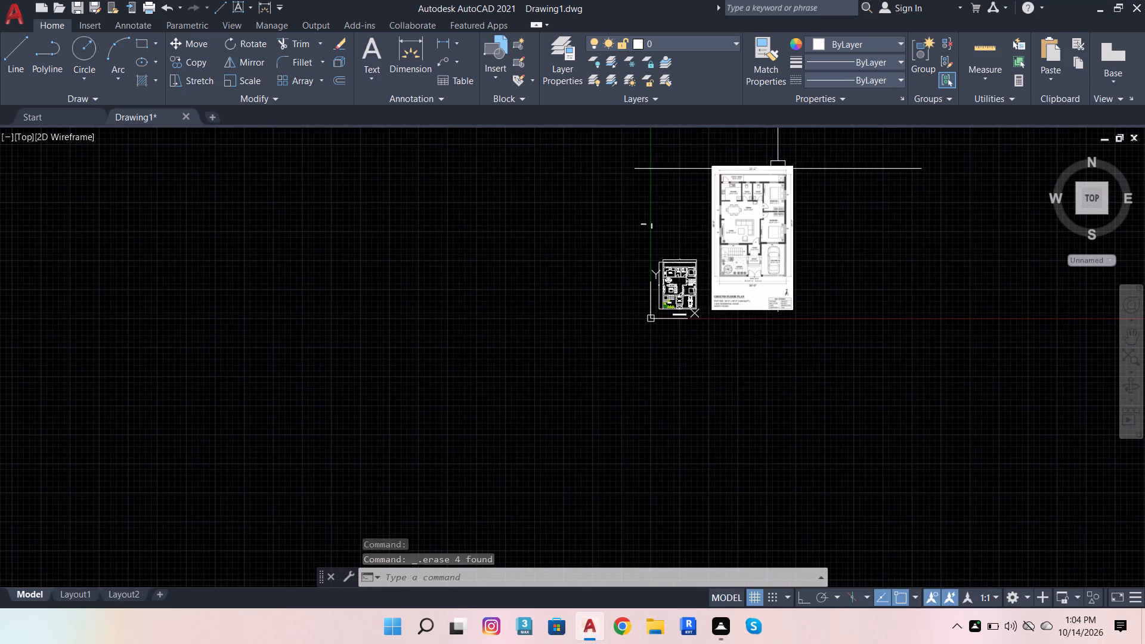
pyautogui.scroll(3, 778, 132)
pyautogui.scroll(-2, 735, 233)
pyautogui.scroll(2, 562, 296)
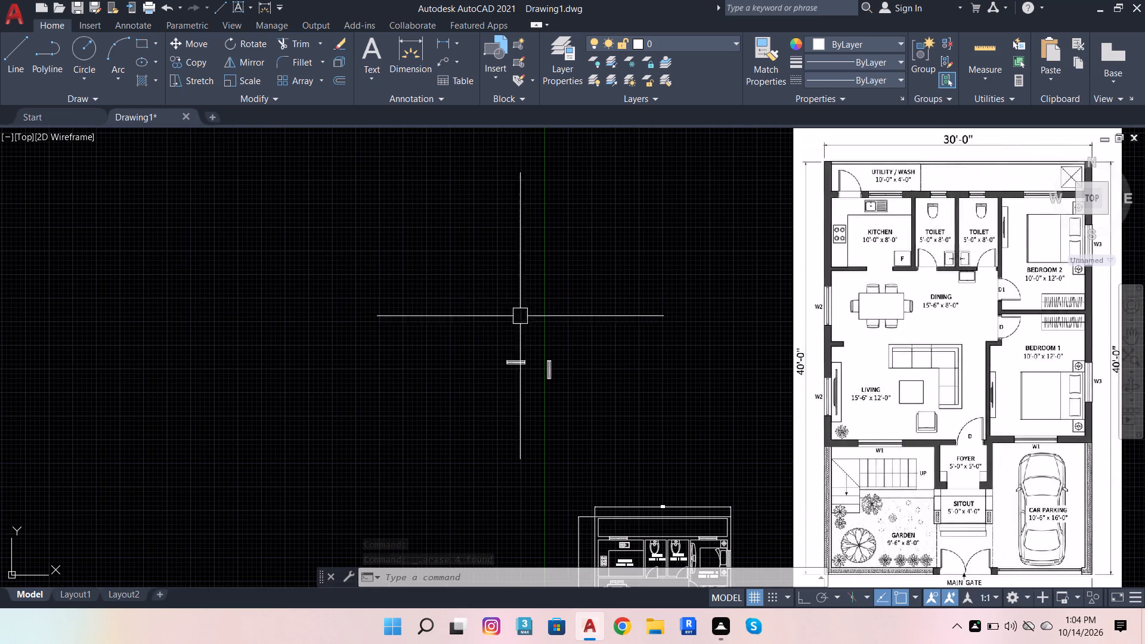
pyautogui.moveTo(463, 336); pyautogui.dragTo(530, 351)
pyautogui.click(671, 377)
pyautogui.click(434, 293)
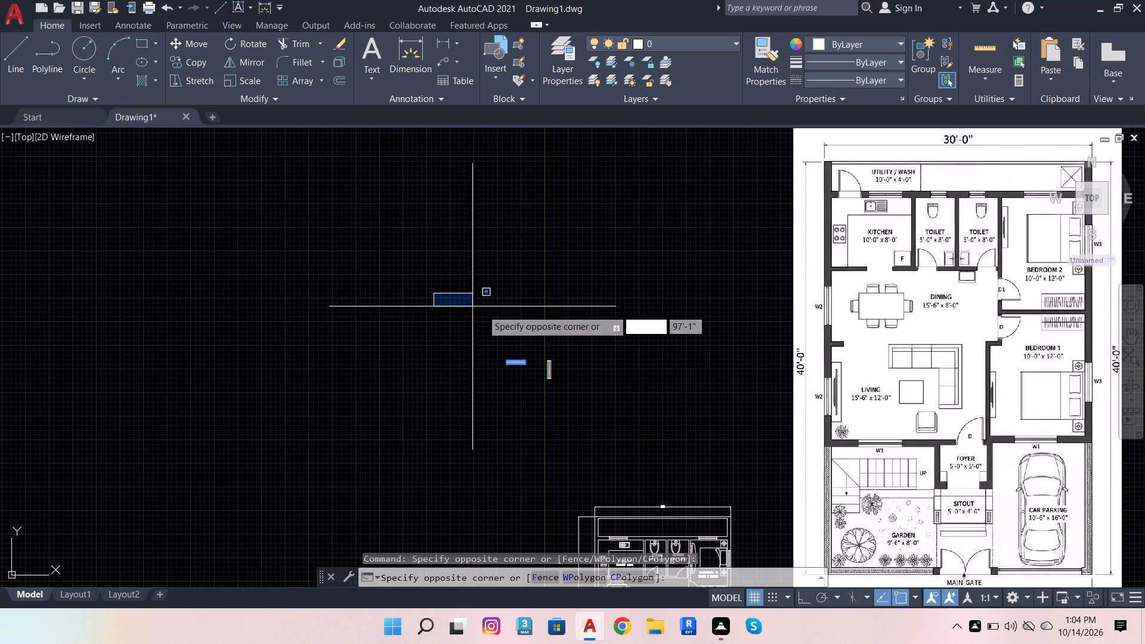
pyautogui.click(625, 421)
pyautogui.hotkey('shift', 'Delete')
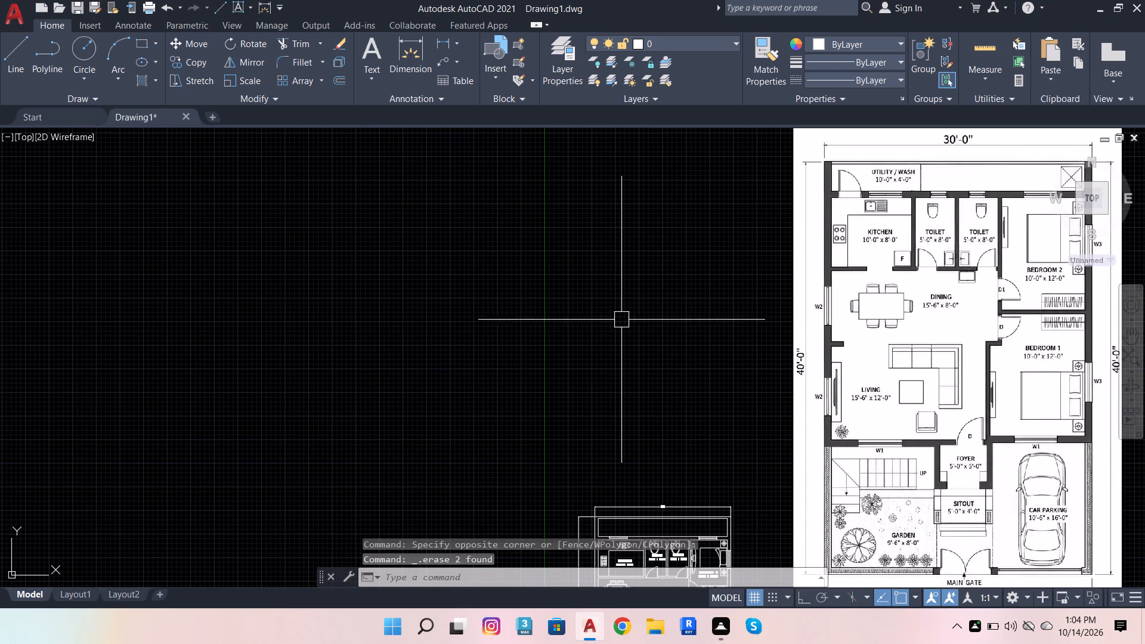
# Draw a closed horizontal rectangle 2' long and 9" high with orthogonal lines in the empty space above the plan.
pyautogui.click(3, 60)
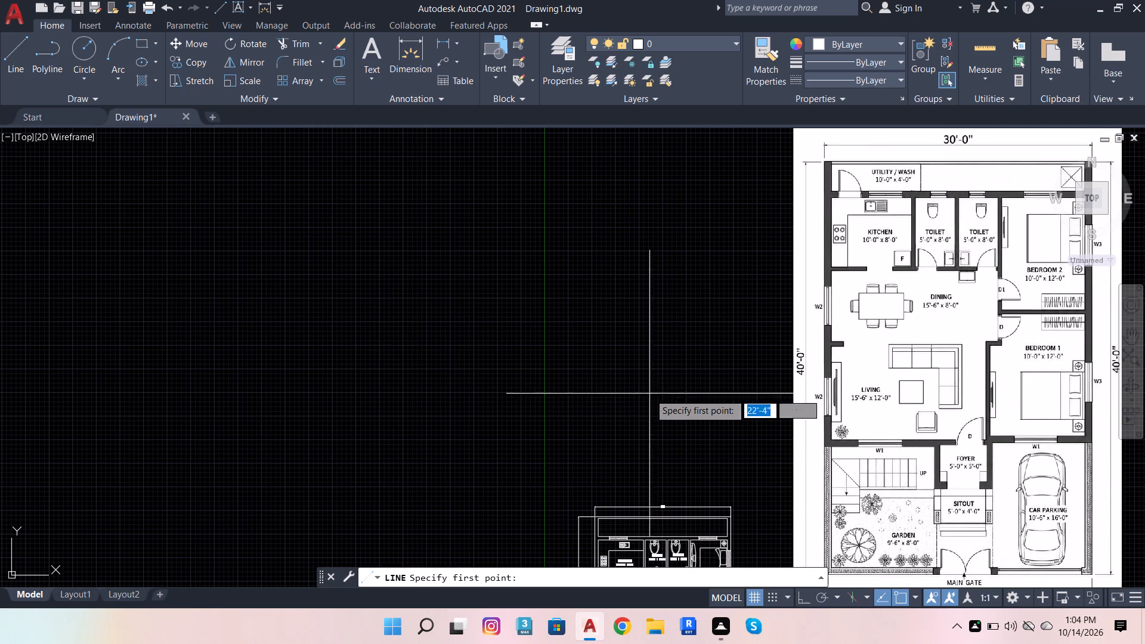
pyautogui.click(629, 423)
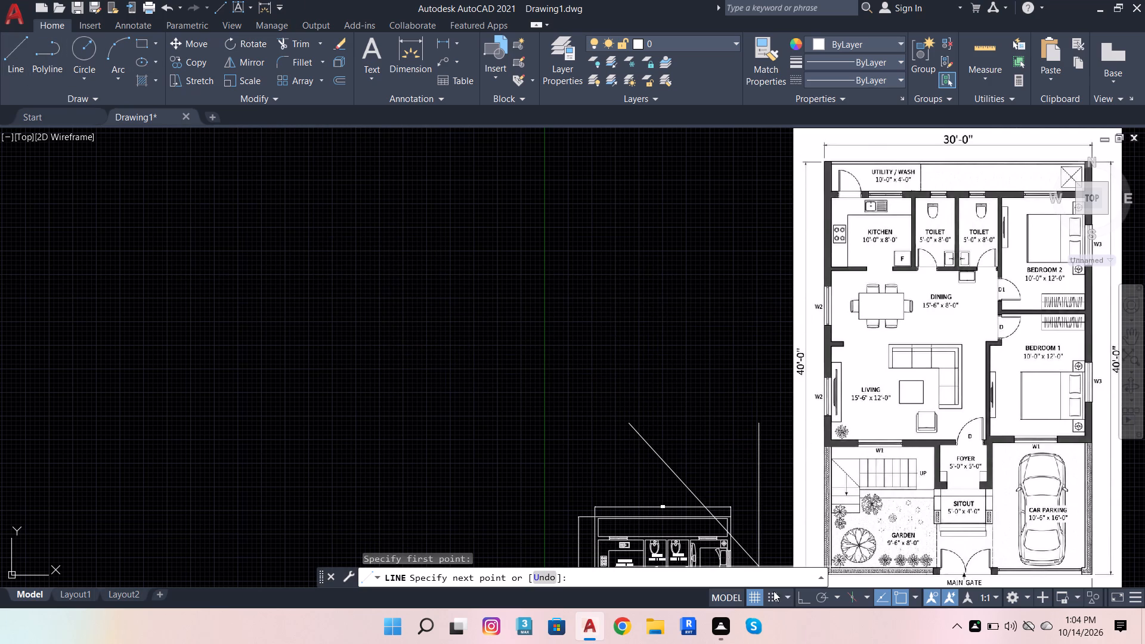
pyautogui.click(805, 597)
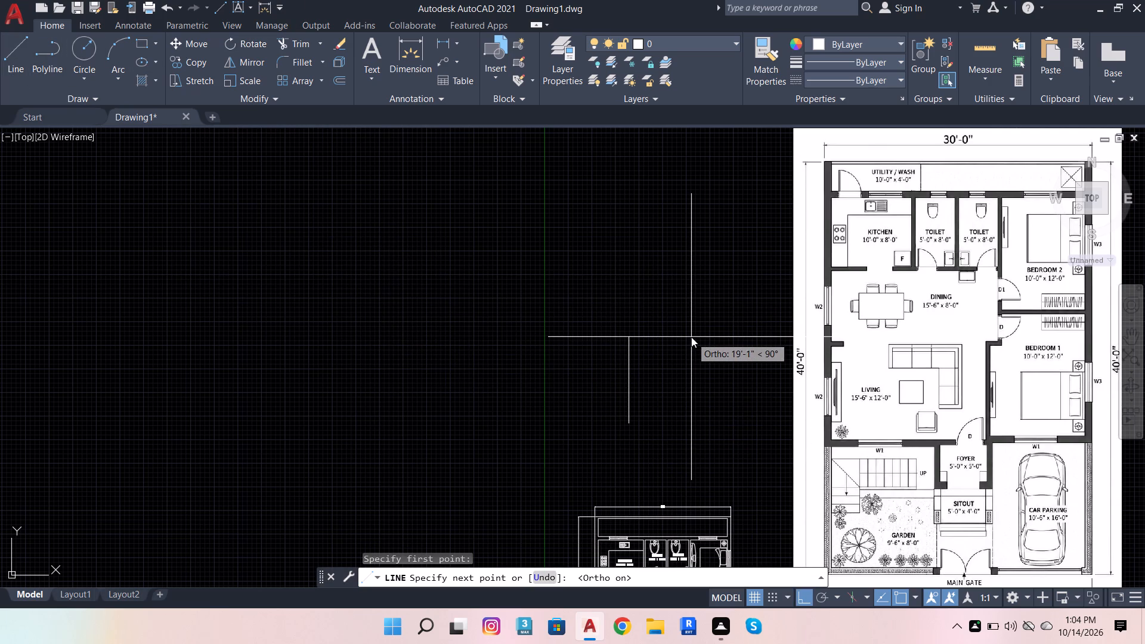
pyautogui.press('9')
pyautogui.press('Return')
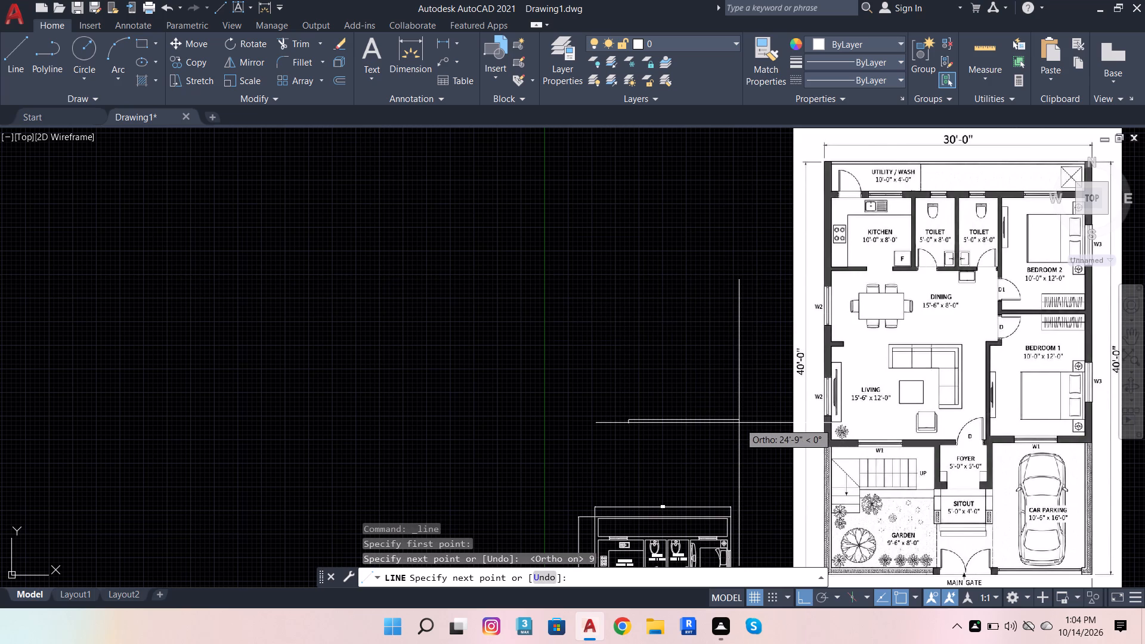
pyautogui.write("2'")
pyautogui.press('Return')
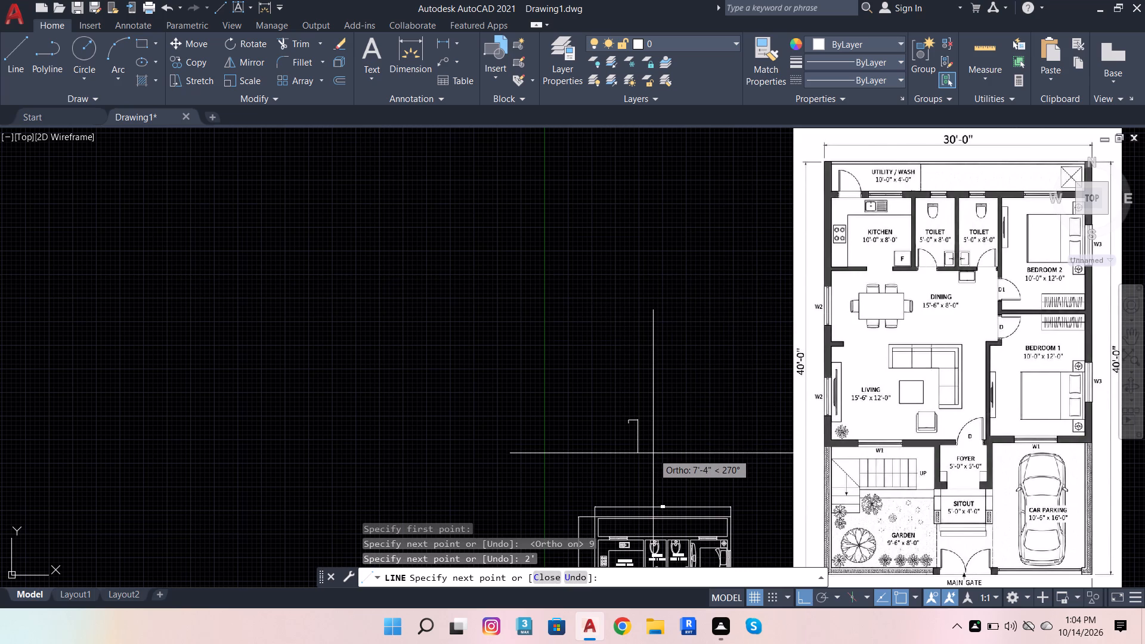
pyautogui.press('9')
pyautogui.press('Return')
pyautogui.scroll(4, 616, 426)
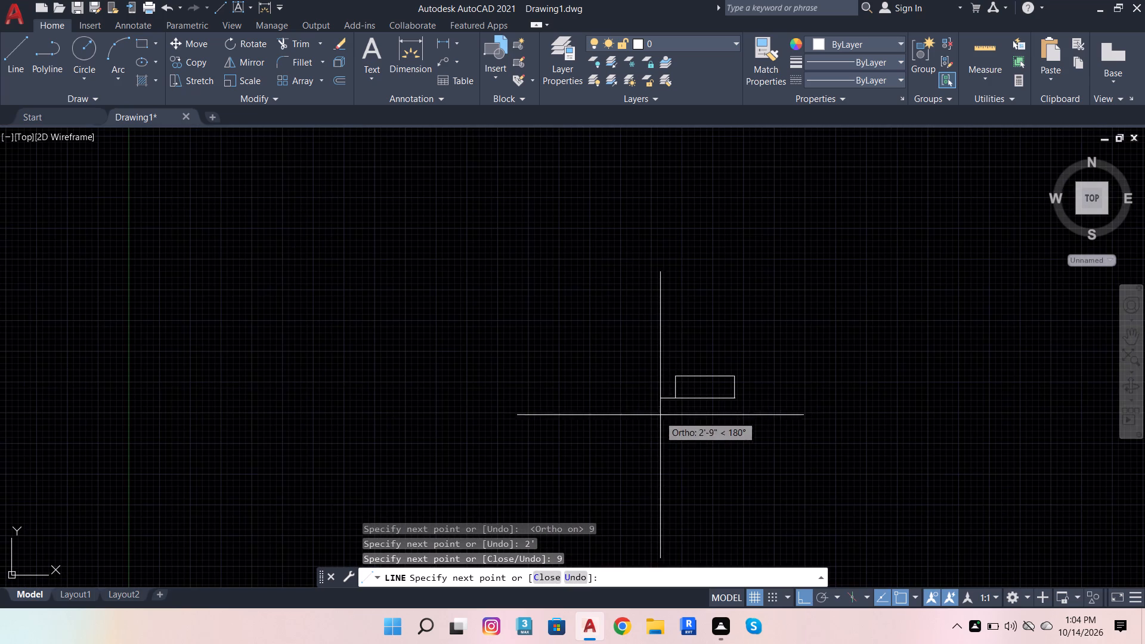
pyautogui.click(674, 398)
pyautogui.press('Escape')
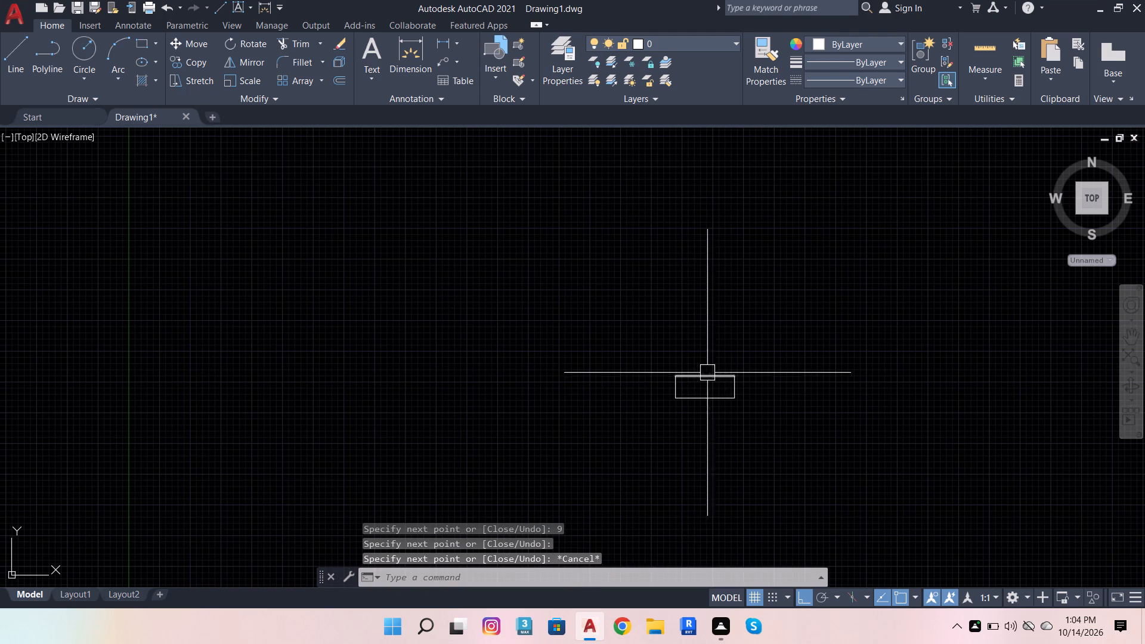
# Draw a horizontal centre line about 2'-5" long from the midpoint of the rectangle's left short side, past its right side.
pyautogui.scroll(3, 667, 382)
pyautogui.click(686, 381)
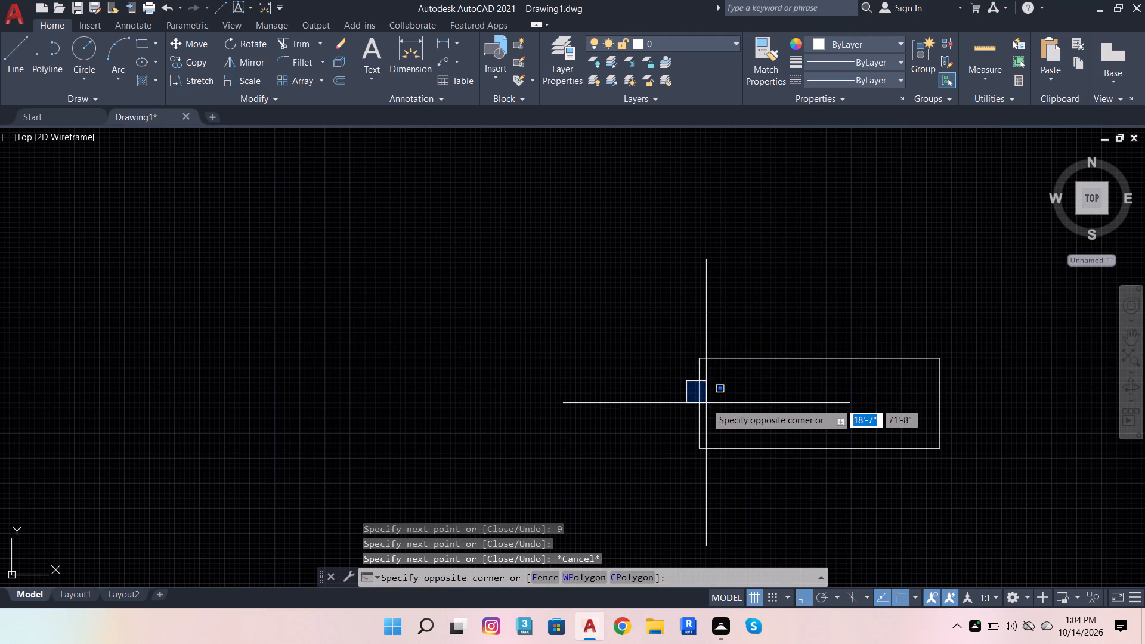
pyautogui.click(706, 403)
pyautogui.click(24, 51)
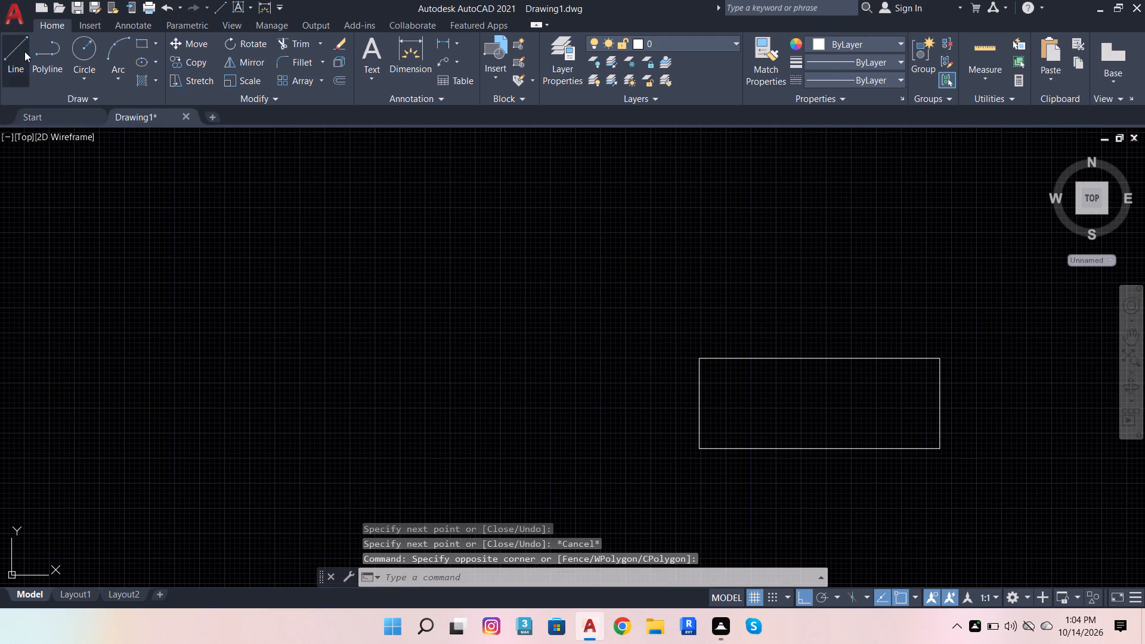
pyautogui.keyDown('shift'); pyautogui.rightClick(448, 391); pyautogui.keyUp('shift')
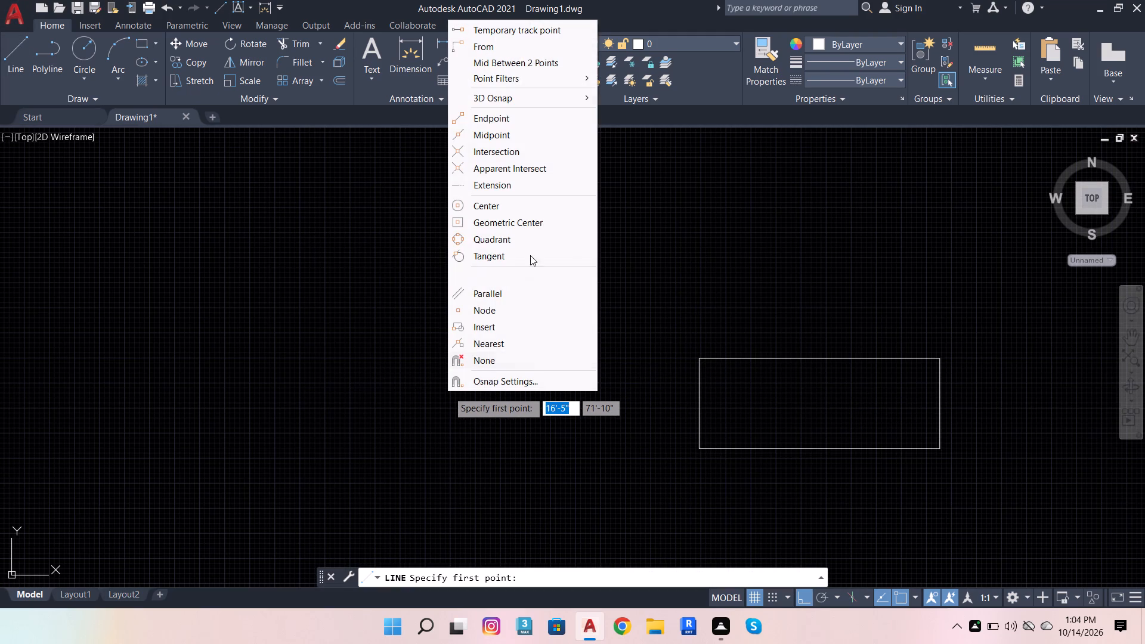
pyautogui.click(511, 130)
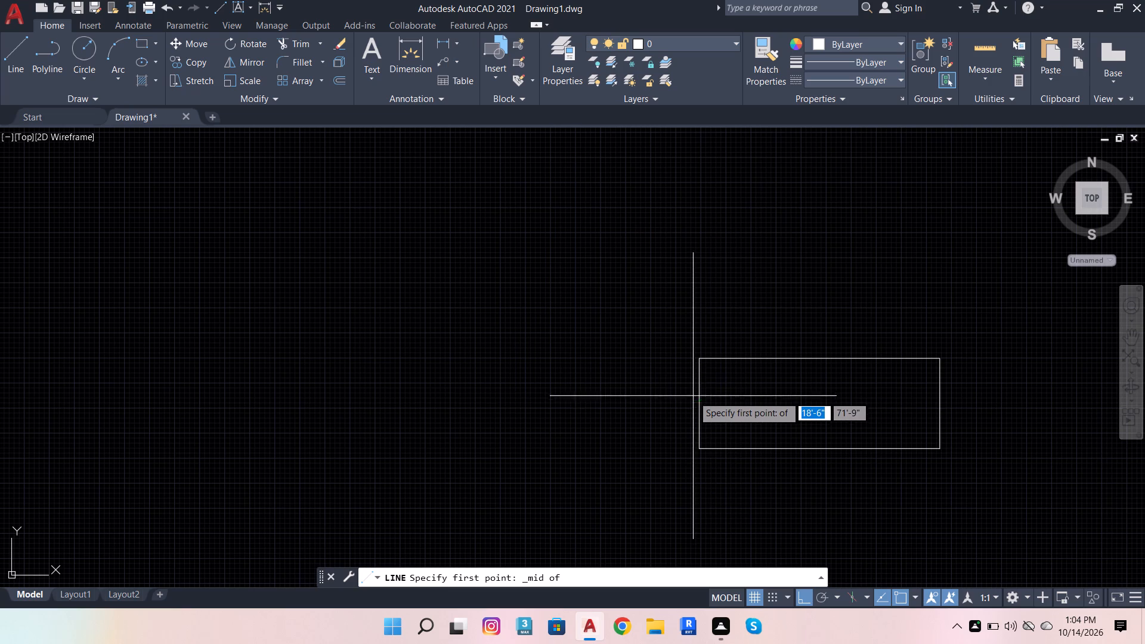
pyautogui.click(700, 401)
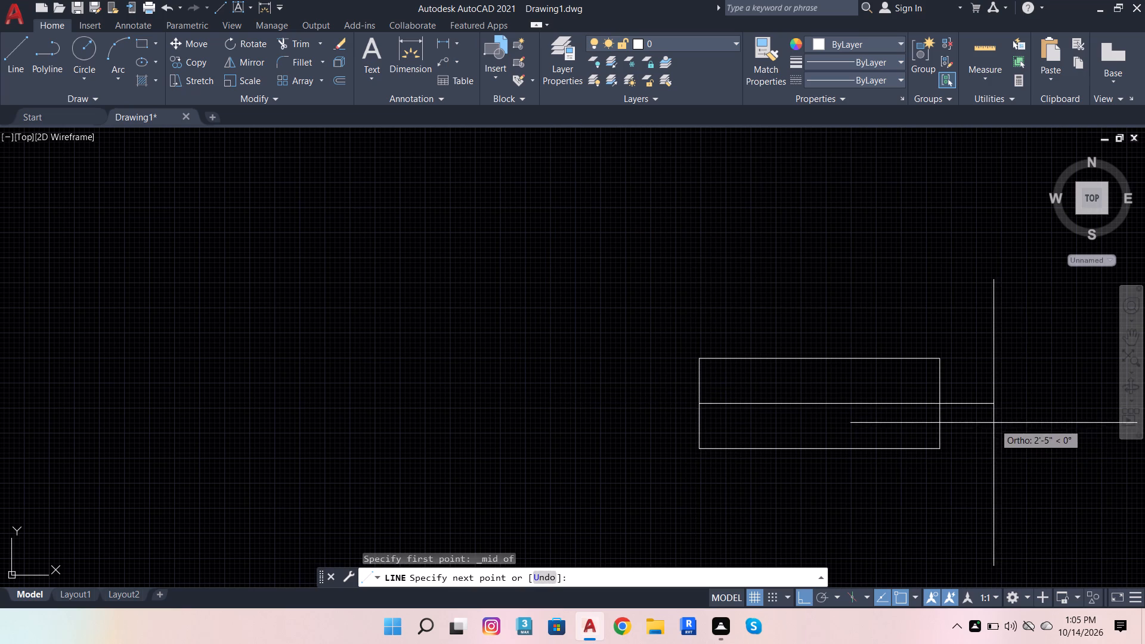
pyautogui.click(994, 422)
pyautogui.press('Escape')
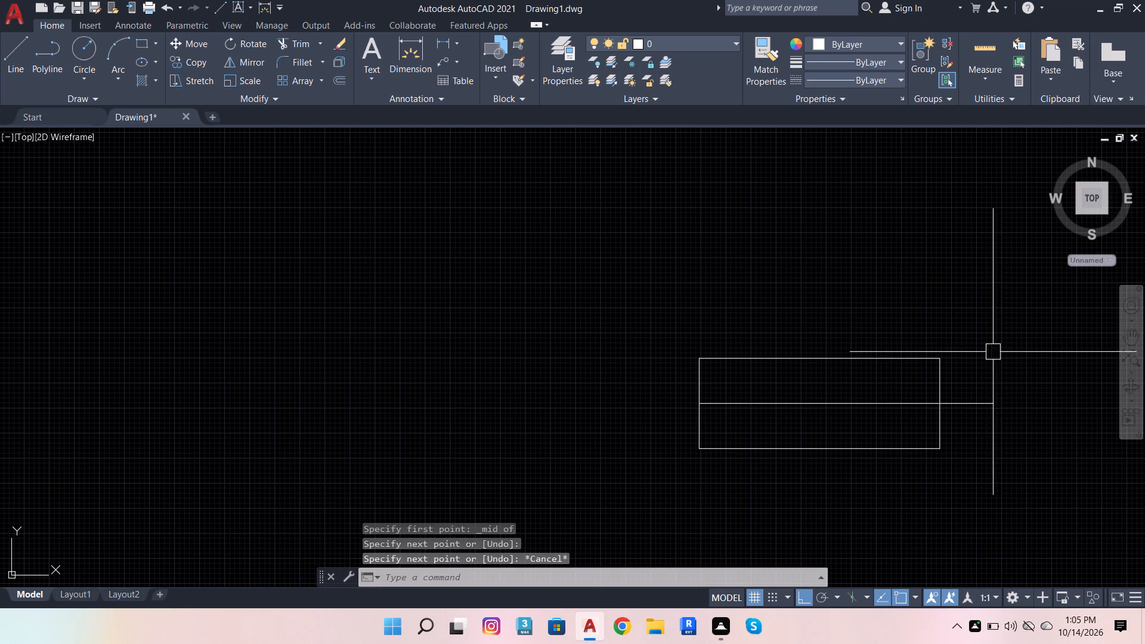
# Offset both short sides of the rectangle inward twice at 1" spacing.
pyautogui.click(929, 382)
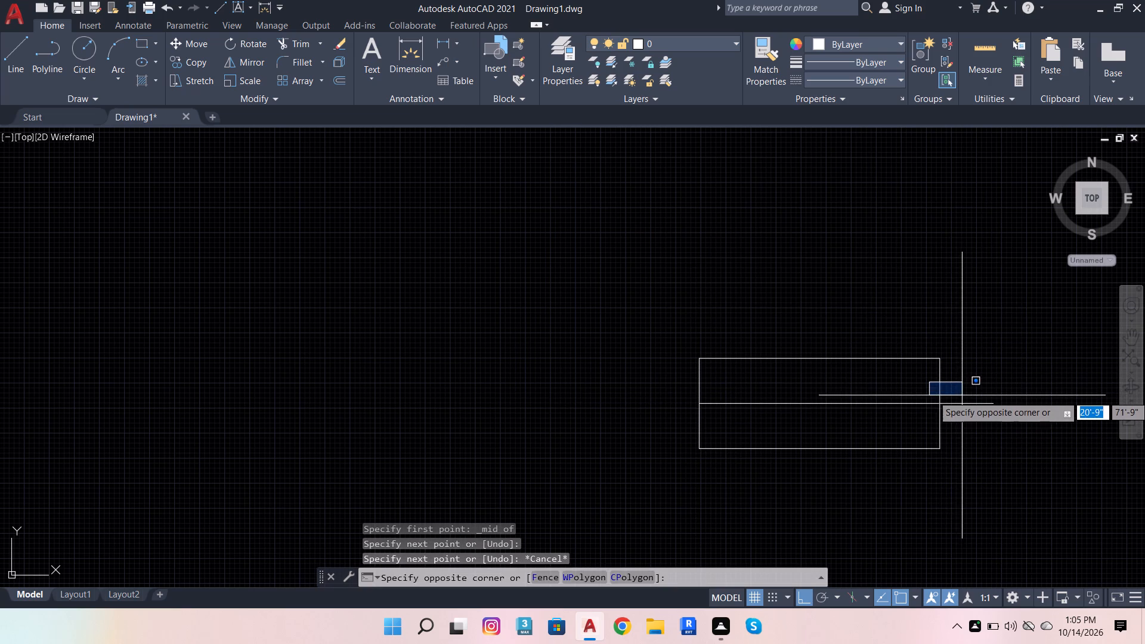
pyautogui.click(952, 385)
pyautogui.click(954, 387)
pyautogui.click(906, 380)
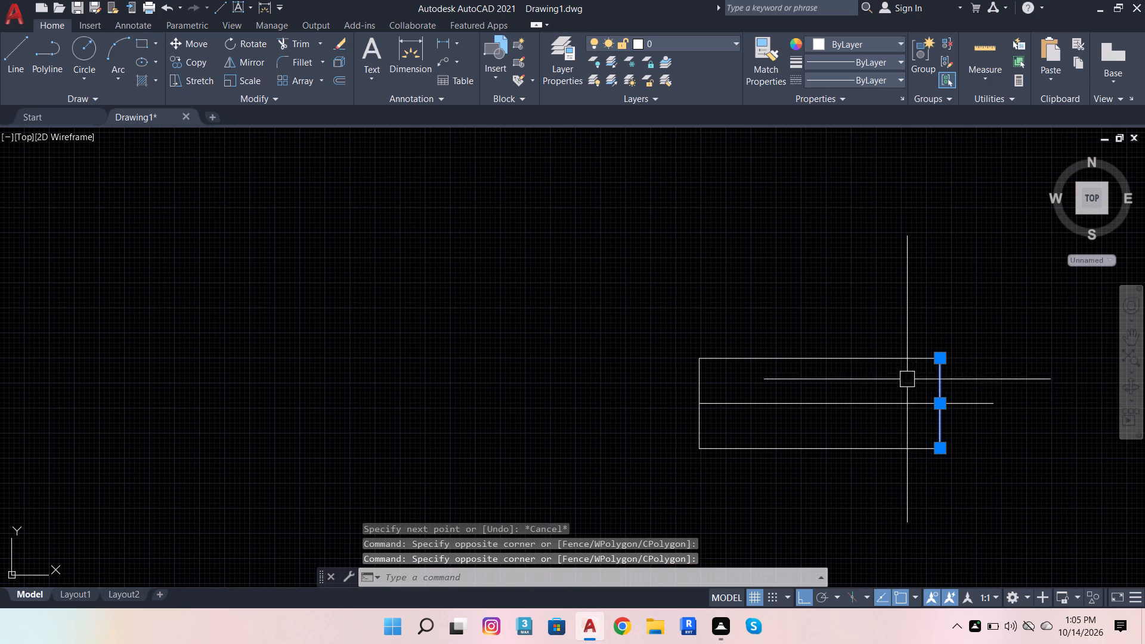
pyautogui.click(333, 78)
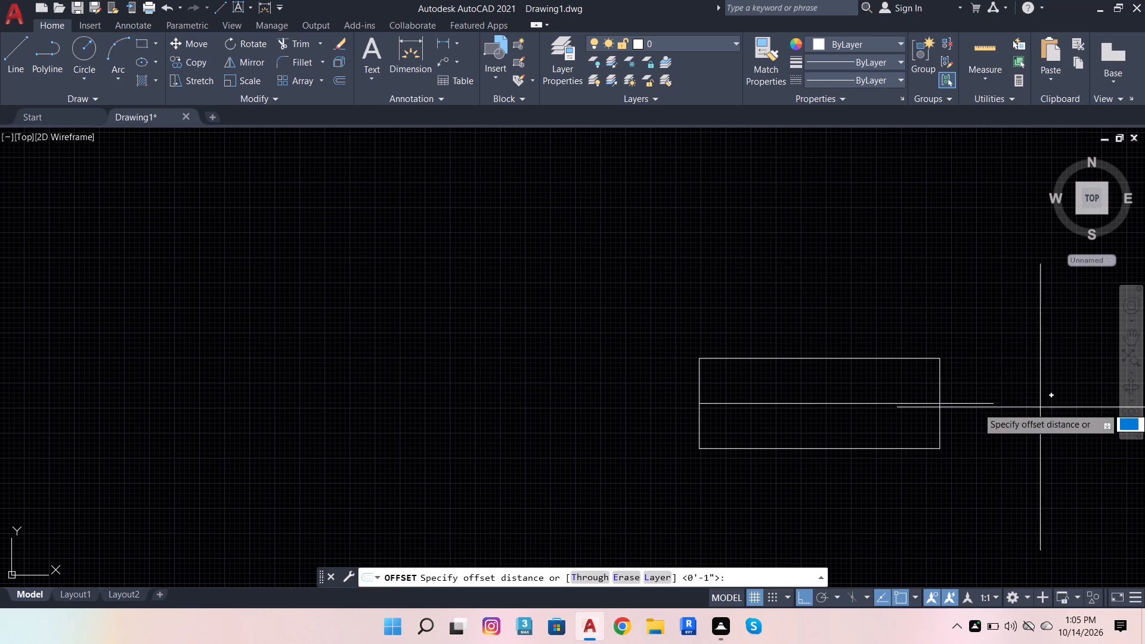
pyautogui.scroll(2, 1042, 407)
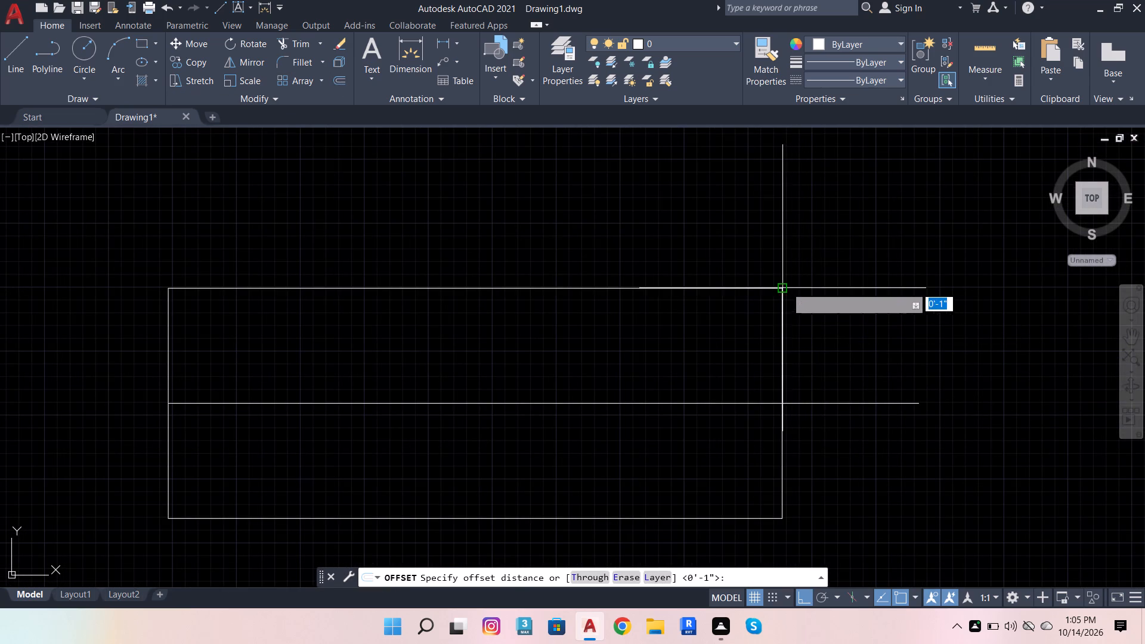
pyautogui.click(785, 286)
pyautogui.press('1')
pyautogui.press('Return')
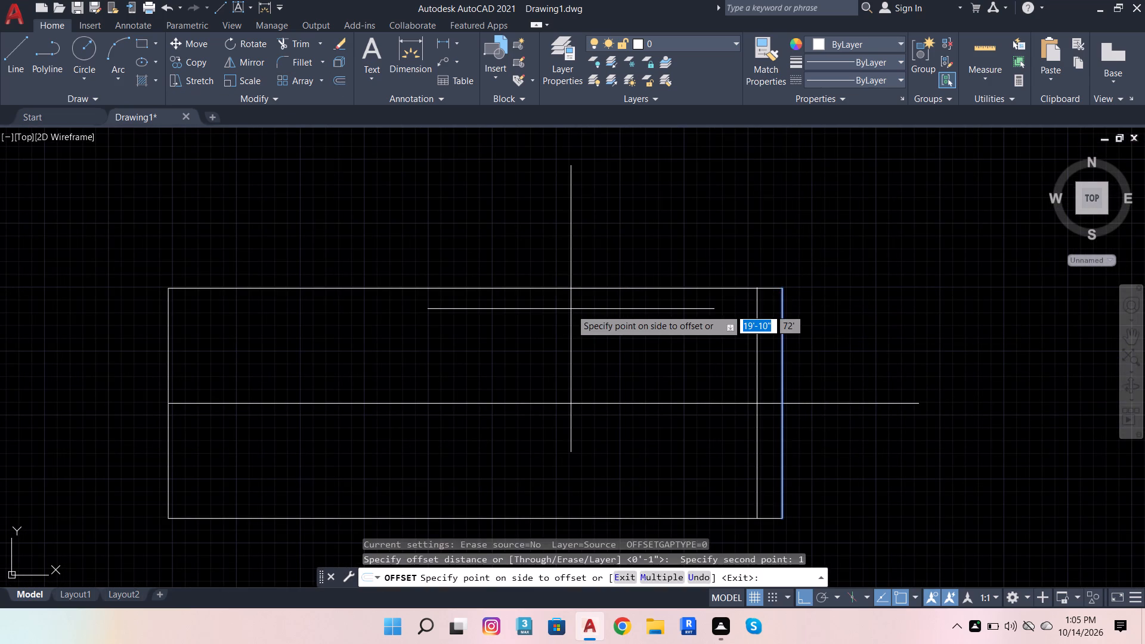
pyautogui.click(571, 309)
pyautogui.click(756, 367)
pyautogui.click(604, 359)
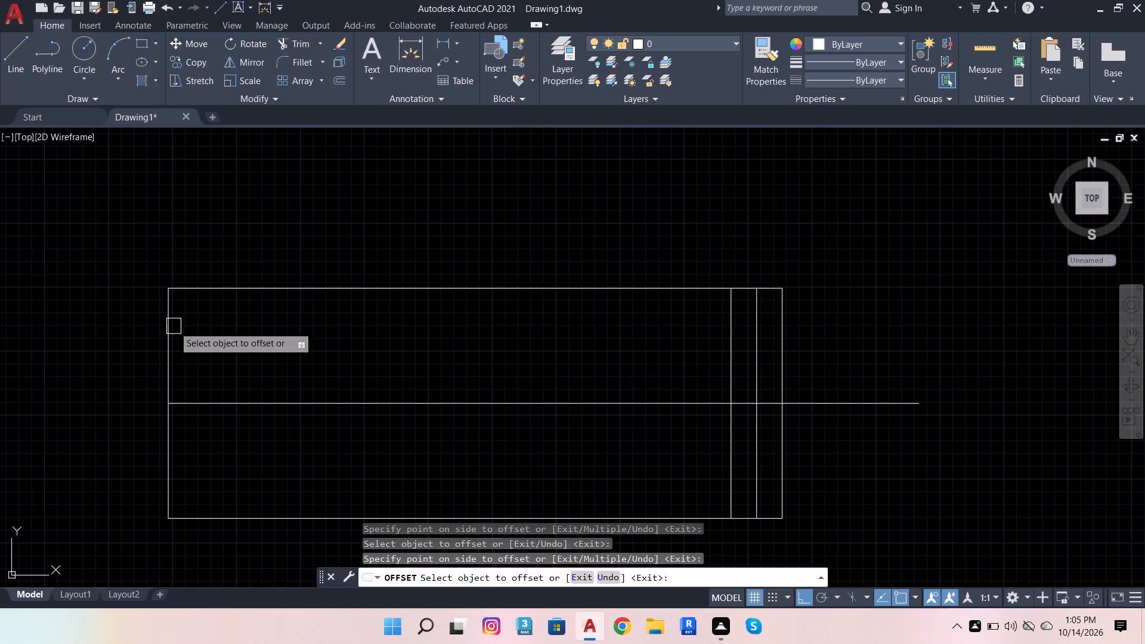
pyautogui.click(166, 333)
pyautogui.click(221, 336)
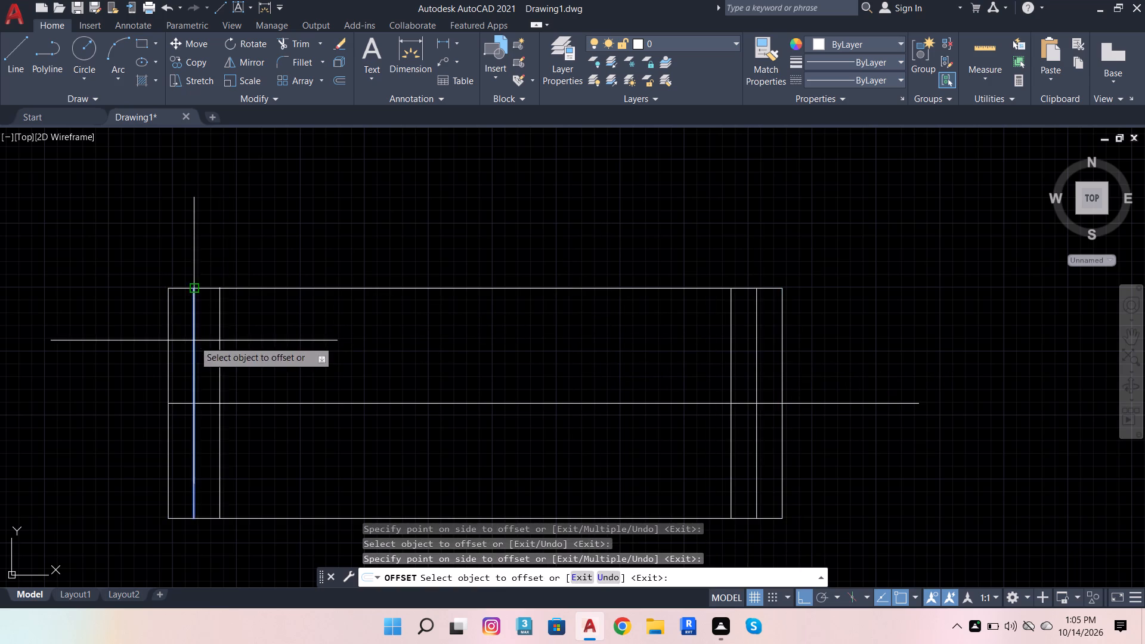
pyautogui.click(194, 340)
pyautogui.click(239, 346)
# Offset the horizontal centre line 1" upward and 1" downward.
pyautogui.click(287, 399)
pyautogui.click(306, 358)
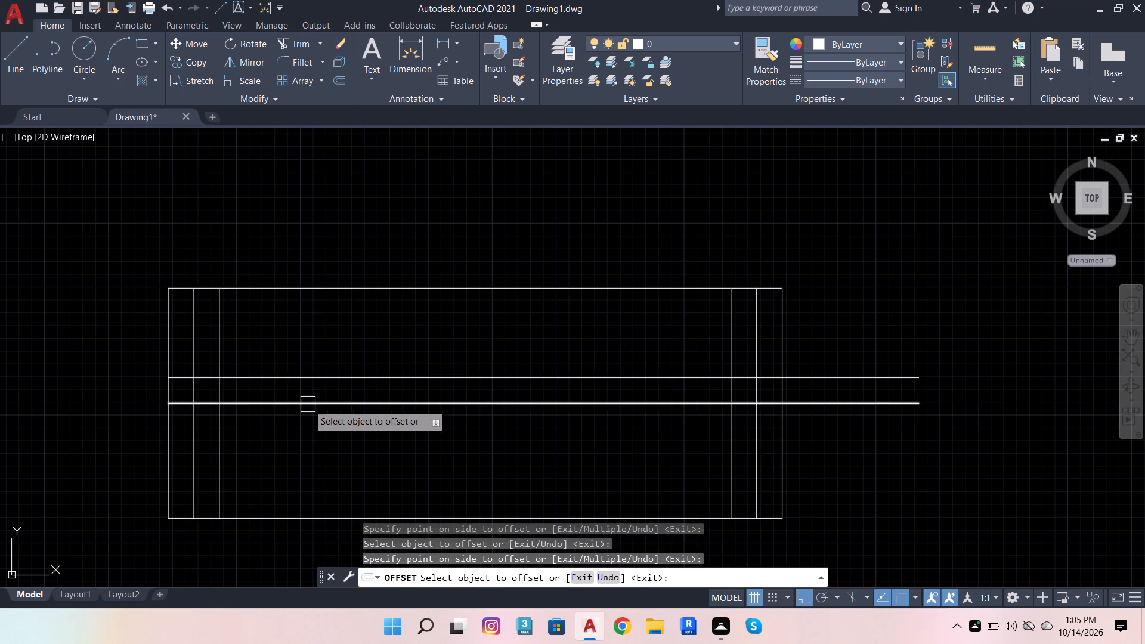
pyautogui.click(308, 404)
pyautogui.click(286, 462)
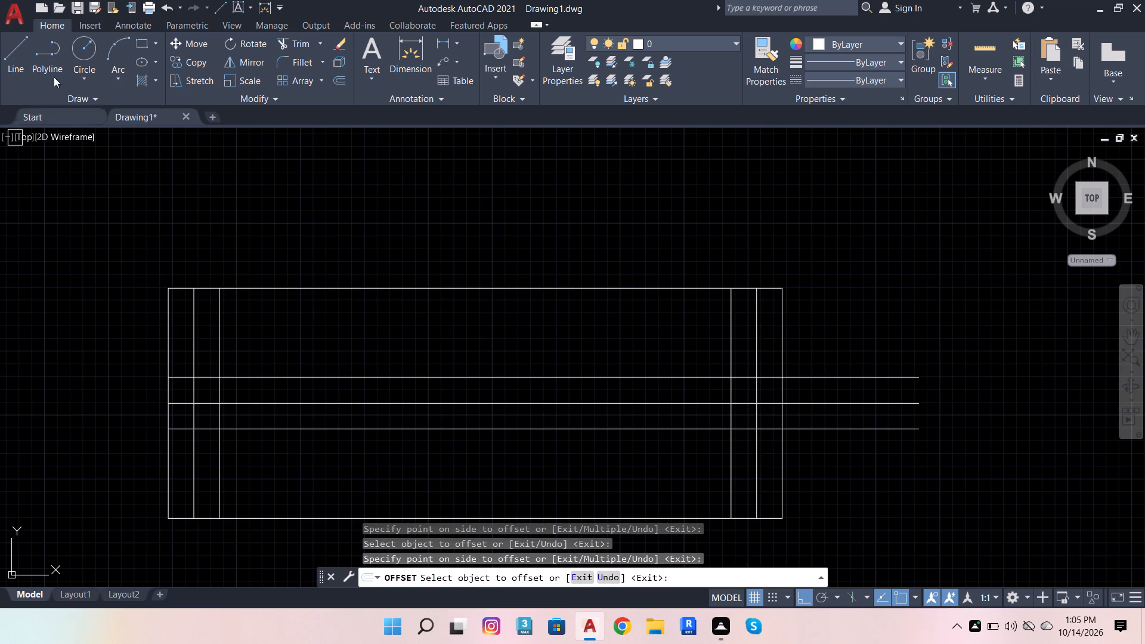
# Trim the symbol's right end: the overhanging lines, the segments inside the frame strips, and the inner vertical beyond the glazing lines.
pyautogui.click(289, 45)
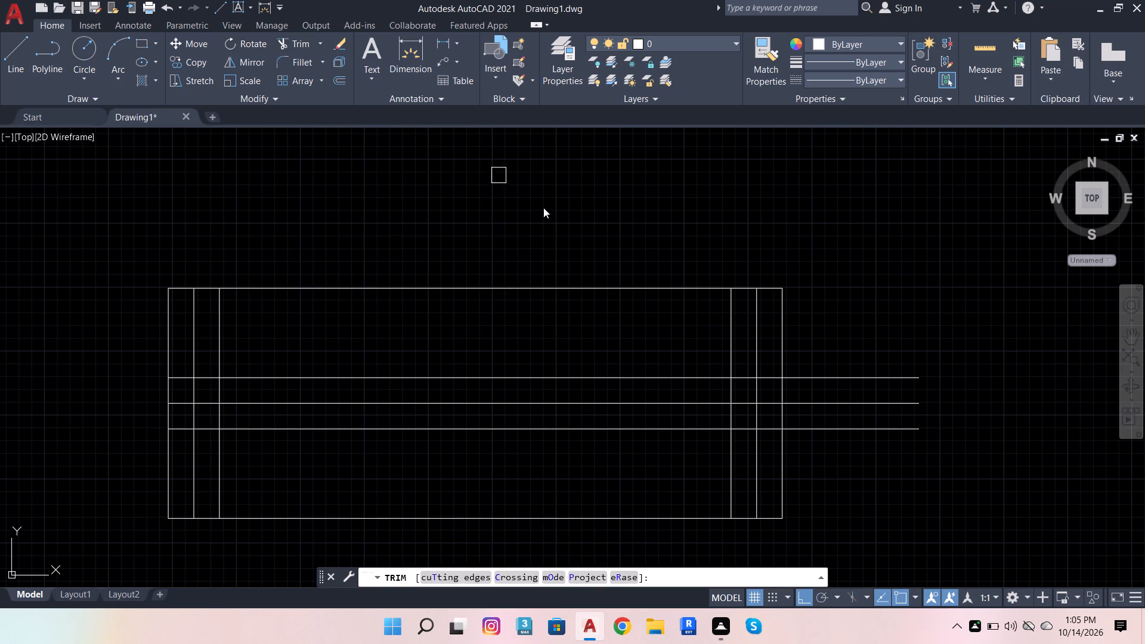
pyautogui.moveTo(833, 336); pyautogui.dragTo(858, 483)
pyautogui.scroll(1, 785, 411)
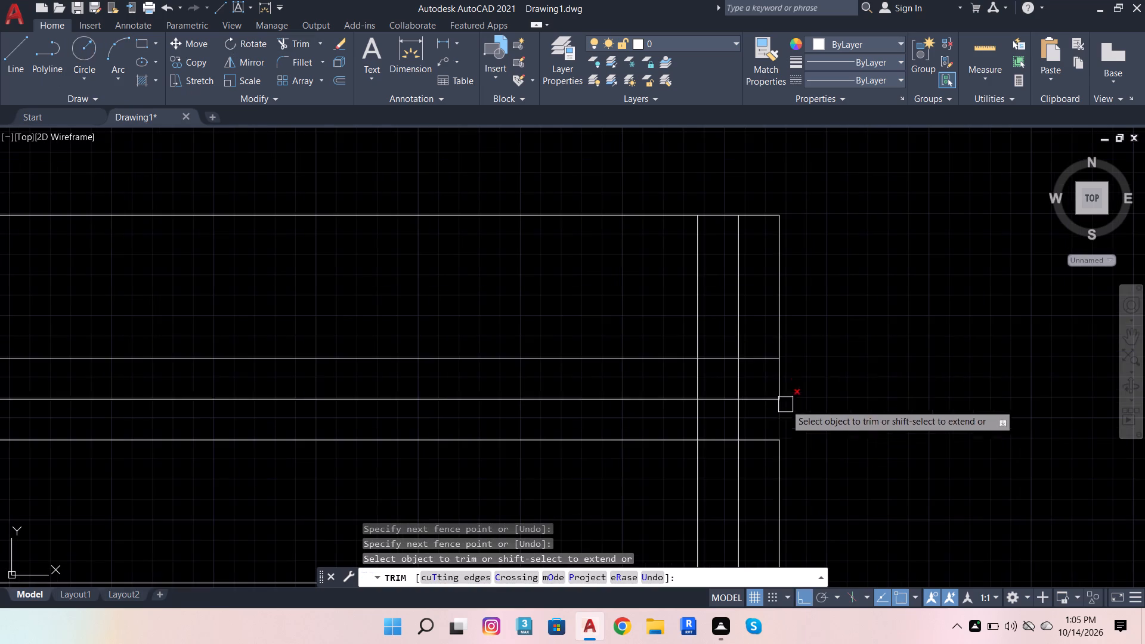
pyautogui.click(754, 317)
pyautogui.click(763, 450)
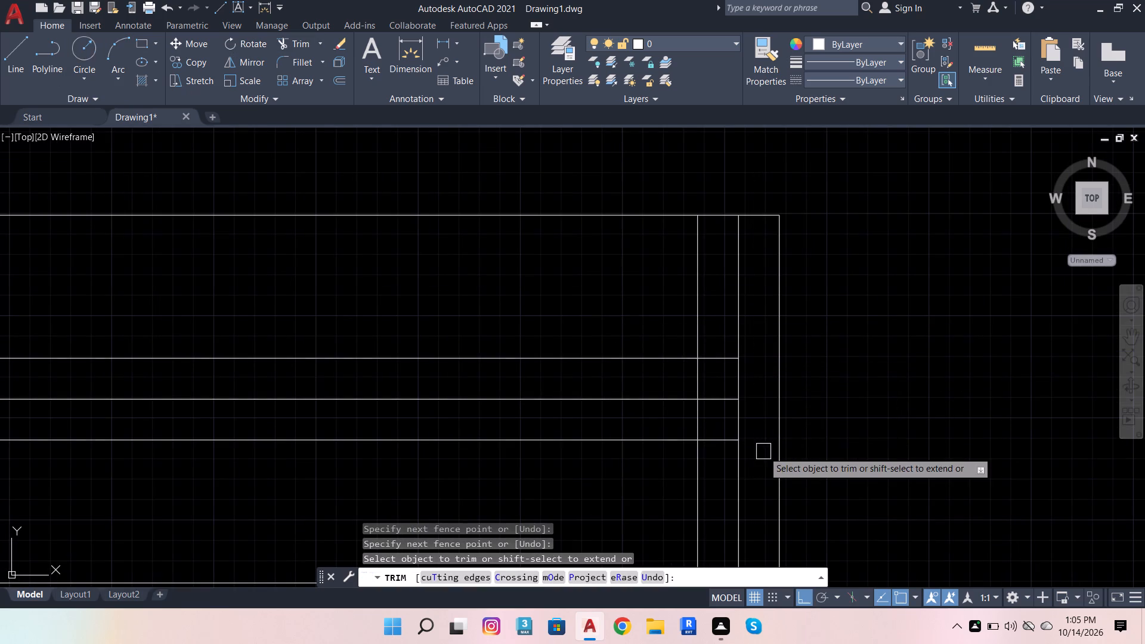
pyautogui.click(726, 404)
pyautogui.click(700, 324)
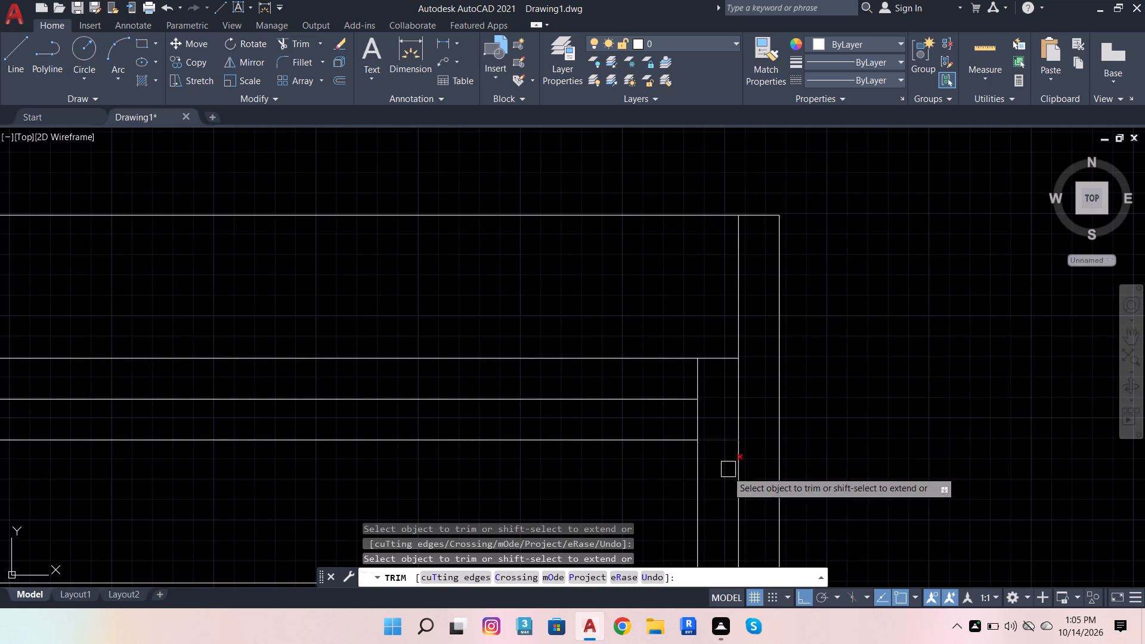
pyautogui.click(703, 495)
# Trim the symbol's left end to mirror the right one, clearing the frame strips and the inner vertical beyond the glazing lines.
pyautogui.scroll(-3, 967, 420)
pyautogui.scroll(2, 732, 418)
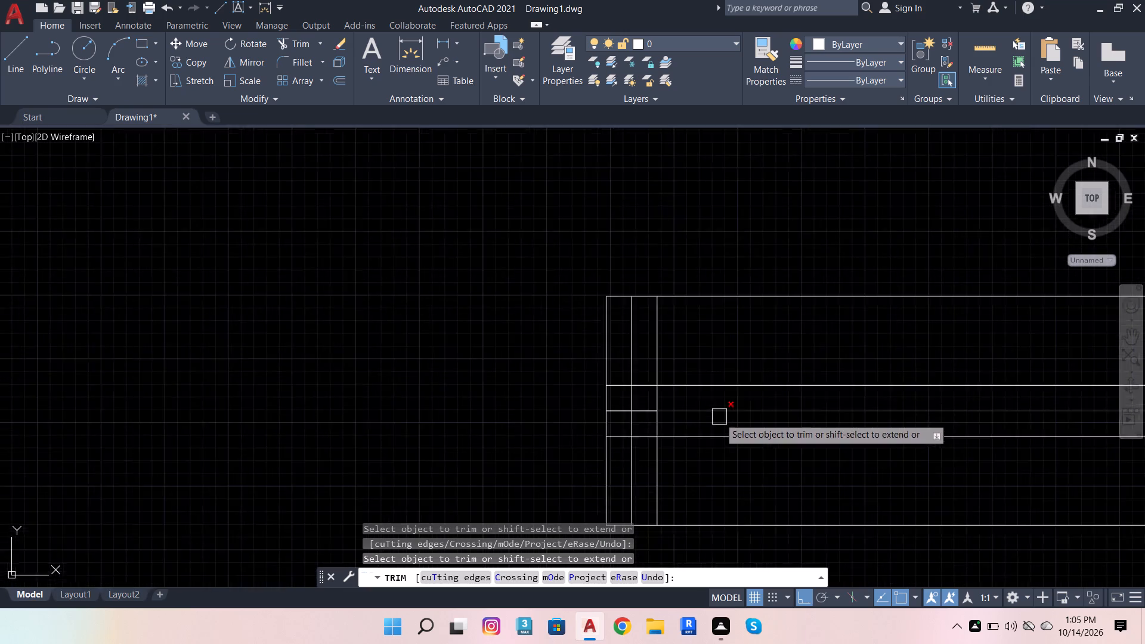
pyautogui.scroll(1, 719, 417)
pyautogui.click(564, 348)
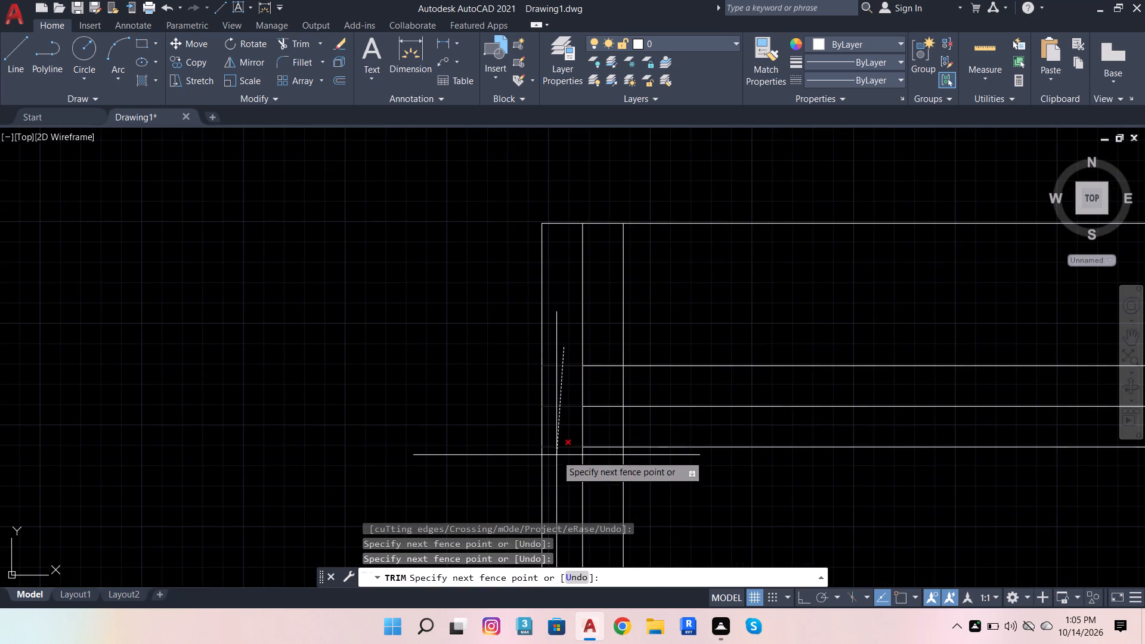
pyautogui.click(556, 464)
pyautogui.click(605, 408)
pyautogui.click(619, 335)
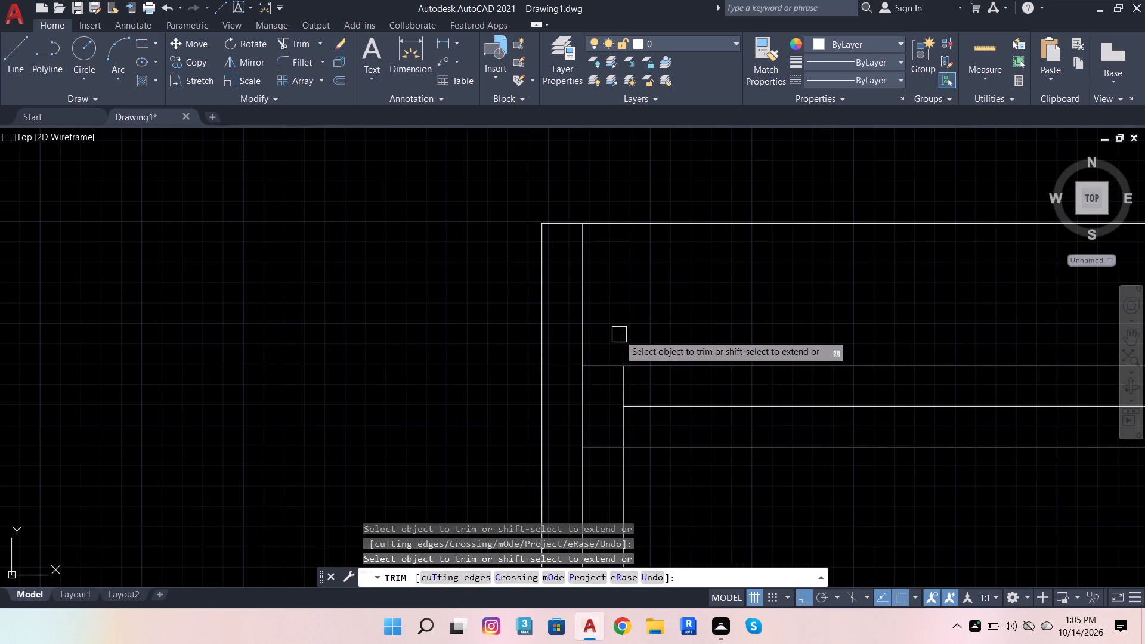
pyautogui.click(628, 480)
pyautogui.scroll(-2, 361, 315)
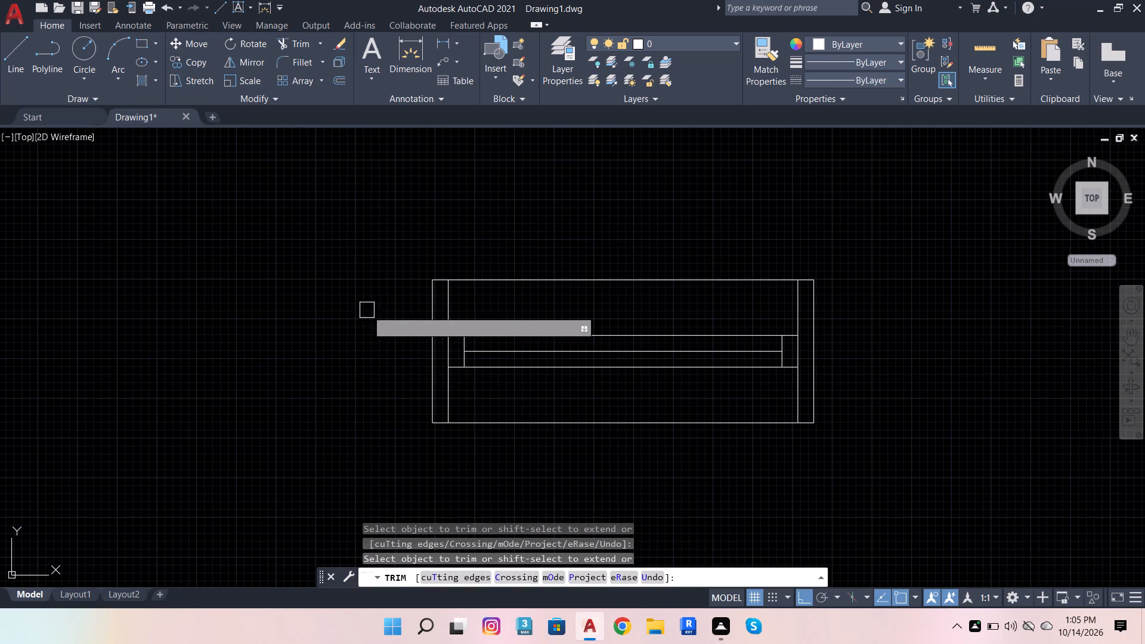
pyautogui.press('Escape')
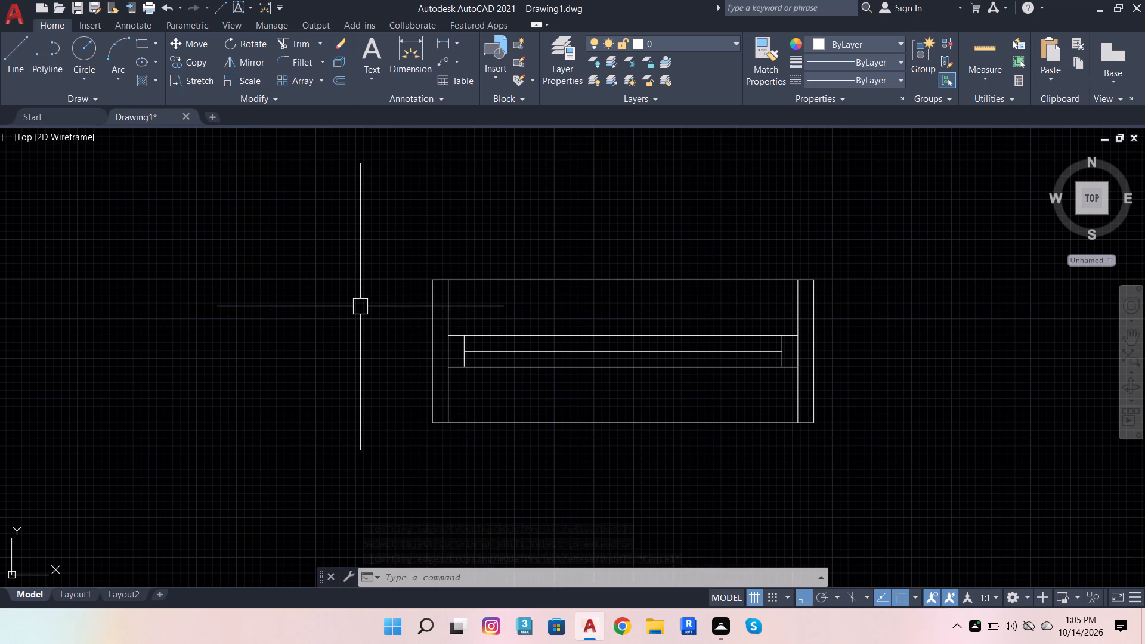
# Convert the whole 2' x 9" window symbol into a block named DEFRGTRHYUI.
pyautogui.click(385, 224)
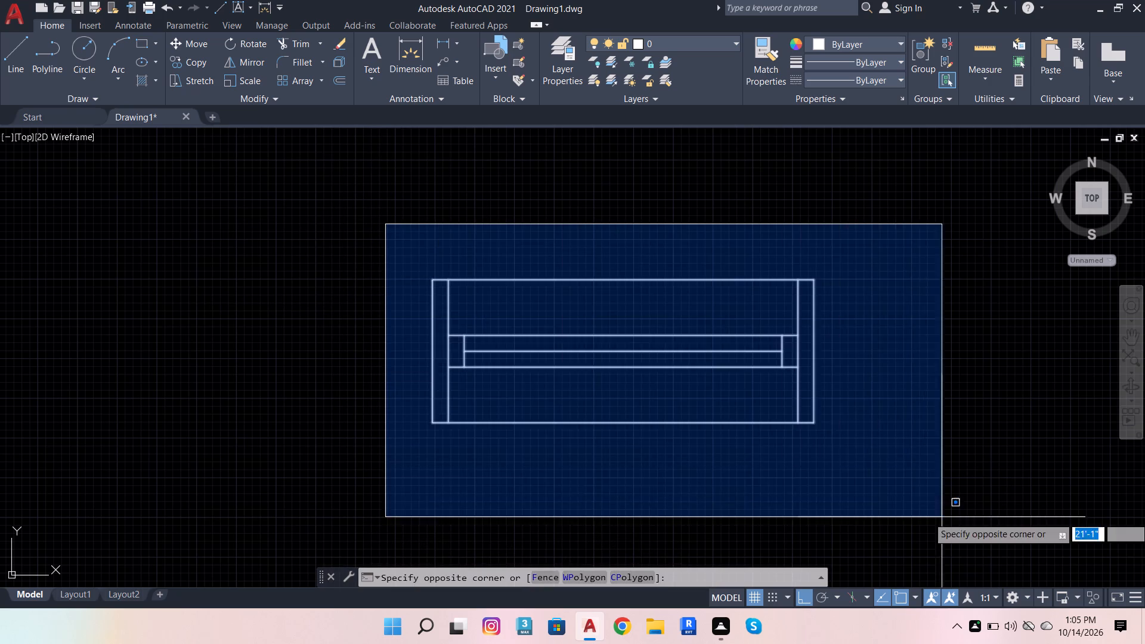
pyautogui.click(943, 517)
pyautogui.press('b')
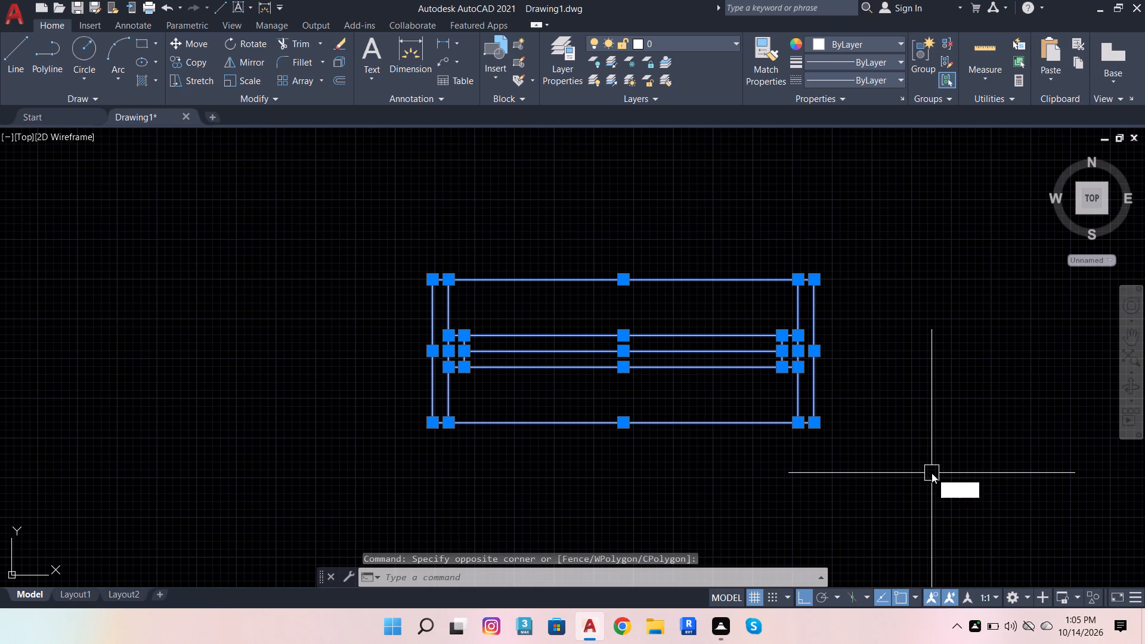
pyautogui.click(968, 505)
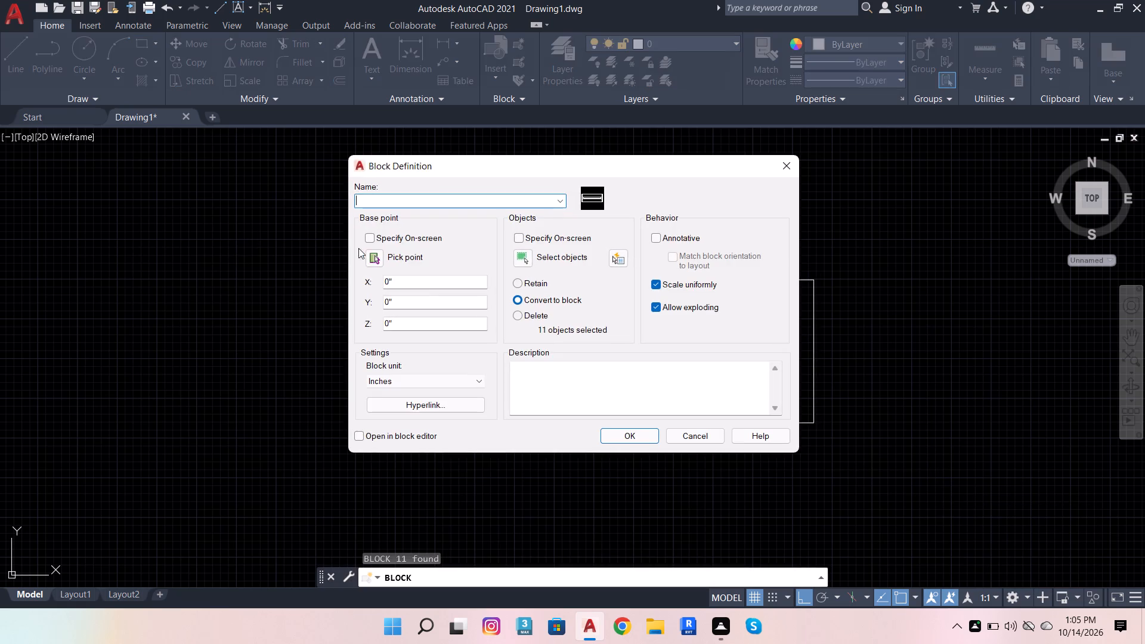
pyautogui.write('DEF')
pyautogui.press('r')
pyautogui.write('GT')
pyautogui.write('RHYUI')
pyautogui.press('Return')
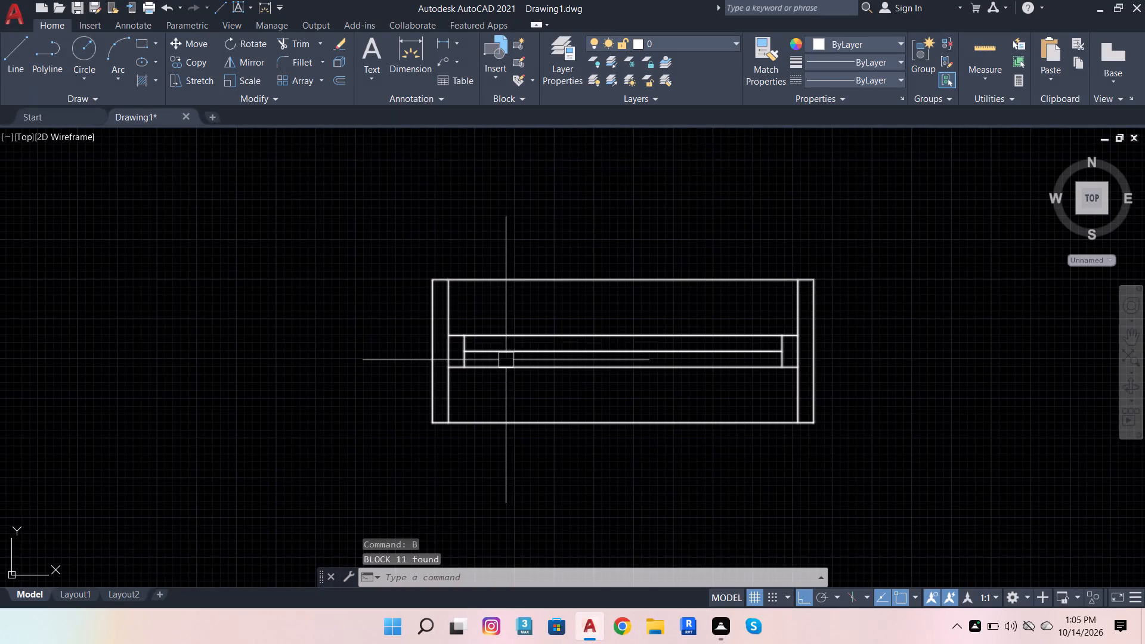
# Draw a vertical marker line across the upper outer wall of each toilet, just left of the toilet's cistern.
pyautogui.click(13, 41)
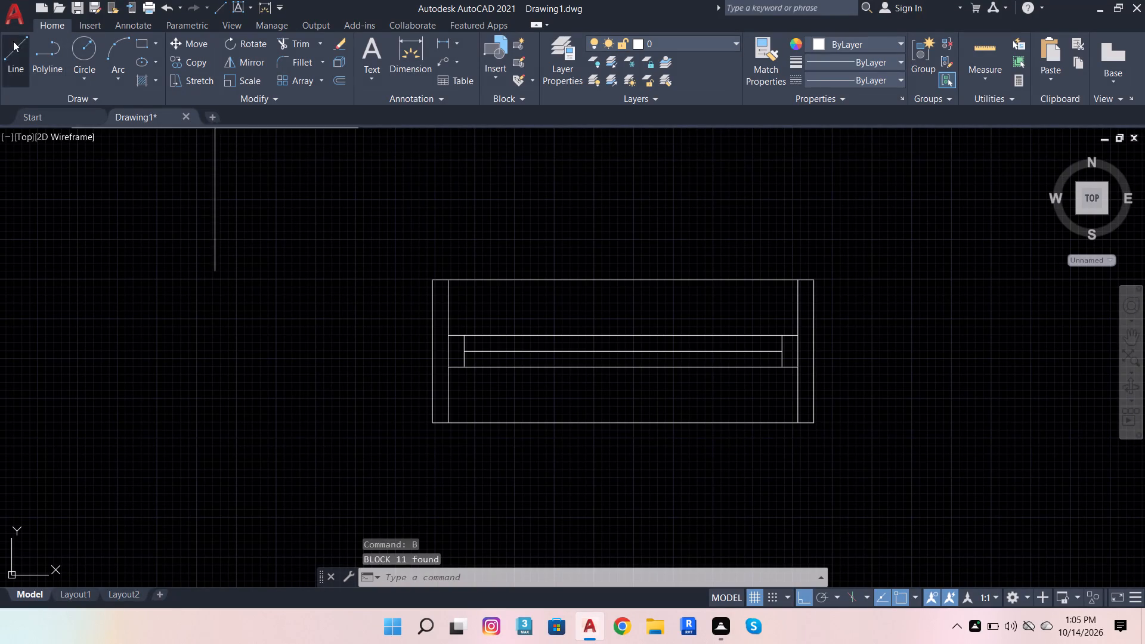
pyautogui.scroll(-4, 205, 264)
pyautogui.scroll(-4, 685, 369)
pyautogui.scroll(4, 655, 493)
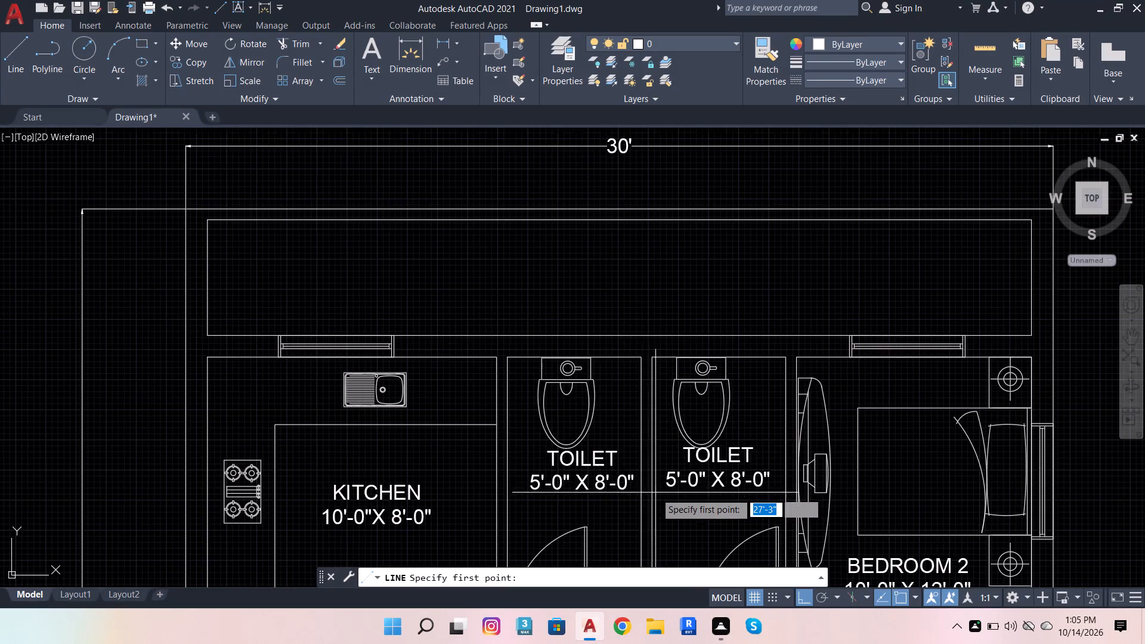
pyautogui.scroll(3, 557, 332)
pyautogui.click(460, 294)
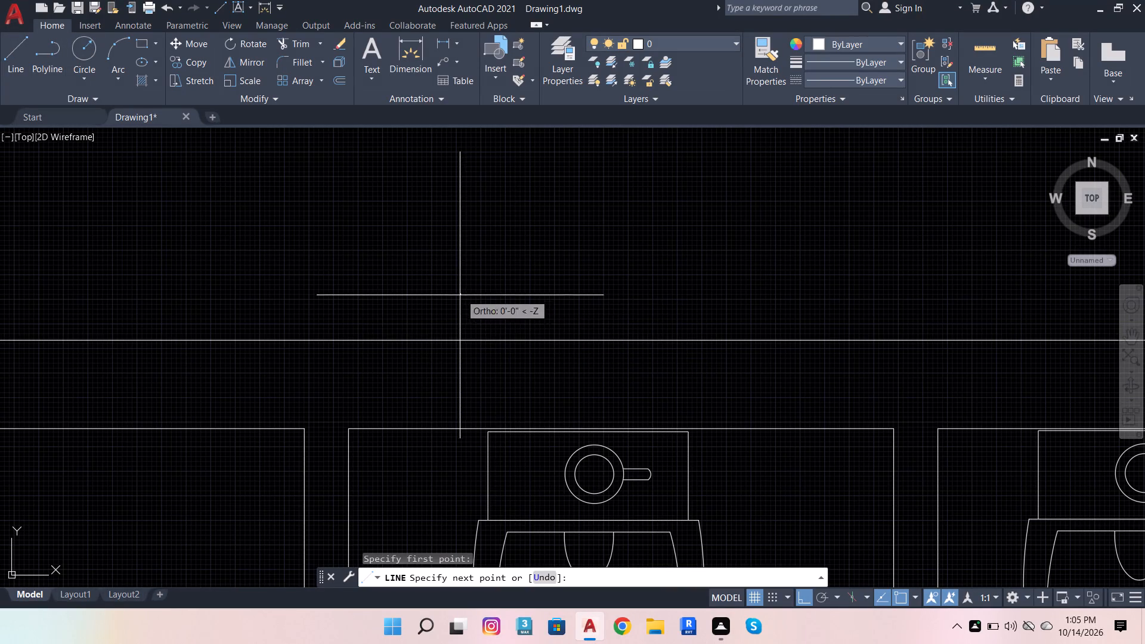
pyautogui.click(442, 460)
pyautogui.press('space')
pyautogui.press('space')
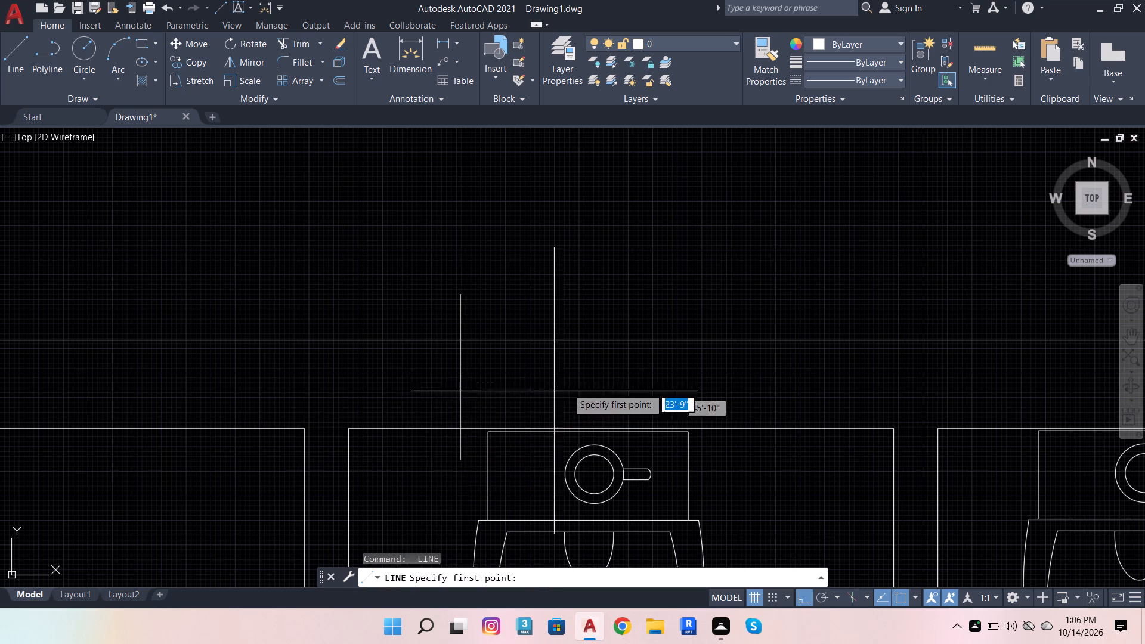
pyautogui.scroll(-2, 385, 376)
pyautogui.scroll(3, 667, 377)
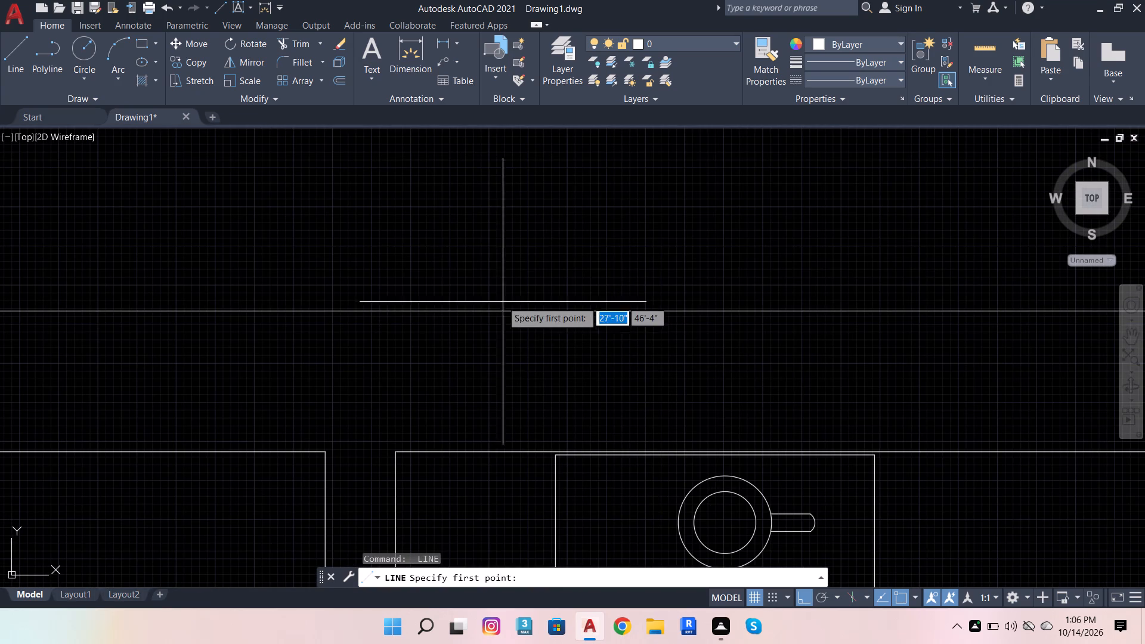
pyautogui.click(546, 278)
pyautogui.click(503, 489)
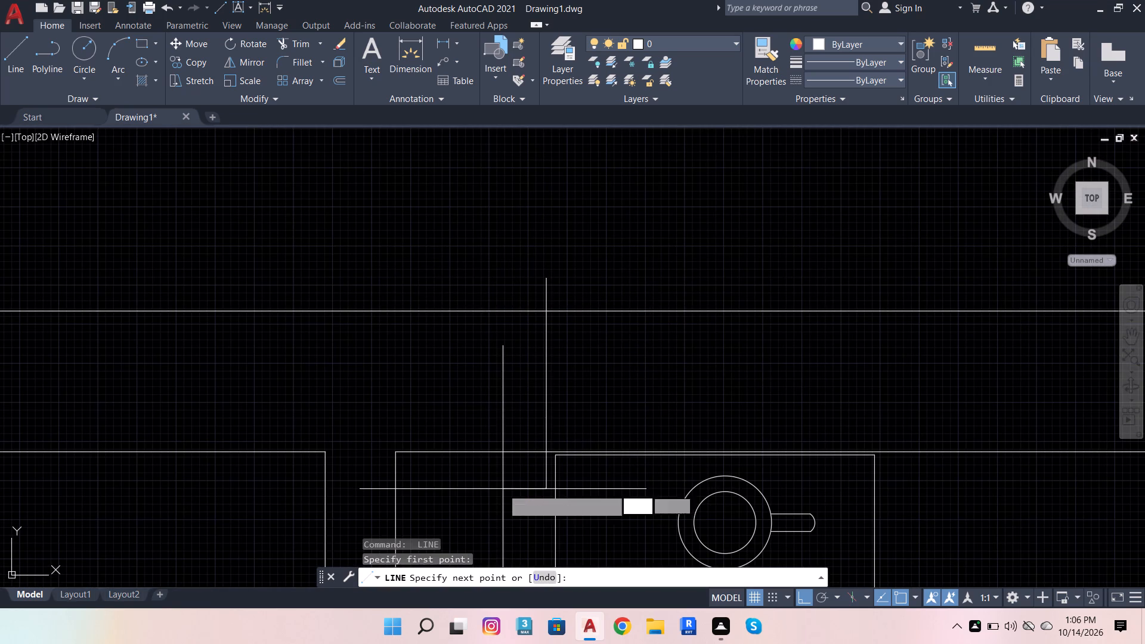
pyautogui.press('space')
pyautogui.scroll(-4, 630, 465)
pyautogui.scroll(-4, 561, 410)
pyautogui.scroll(3, 533, 328)
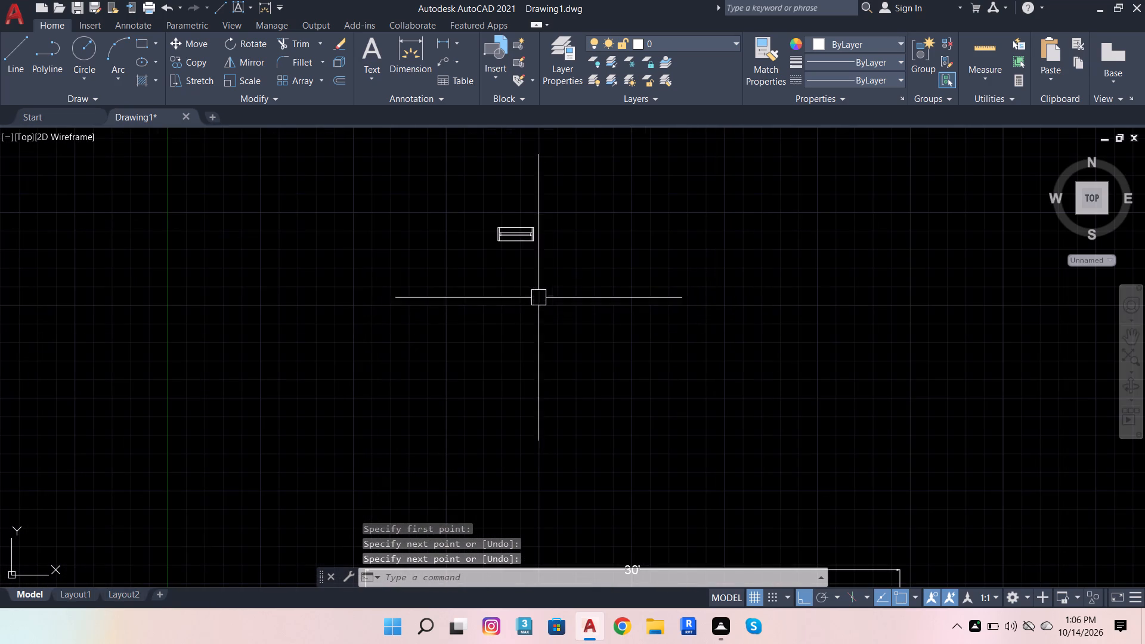
# Copy the 2' x 9" window block by its lower-left corner onto the marker line in each toilet's upper outer wall.
pyautogui.click(507, 235)
pyautogui.click(171, 56)
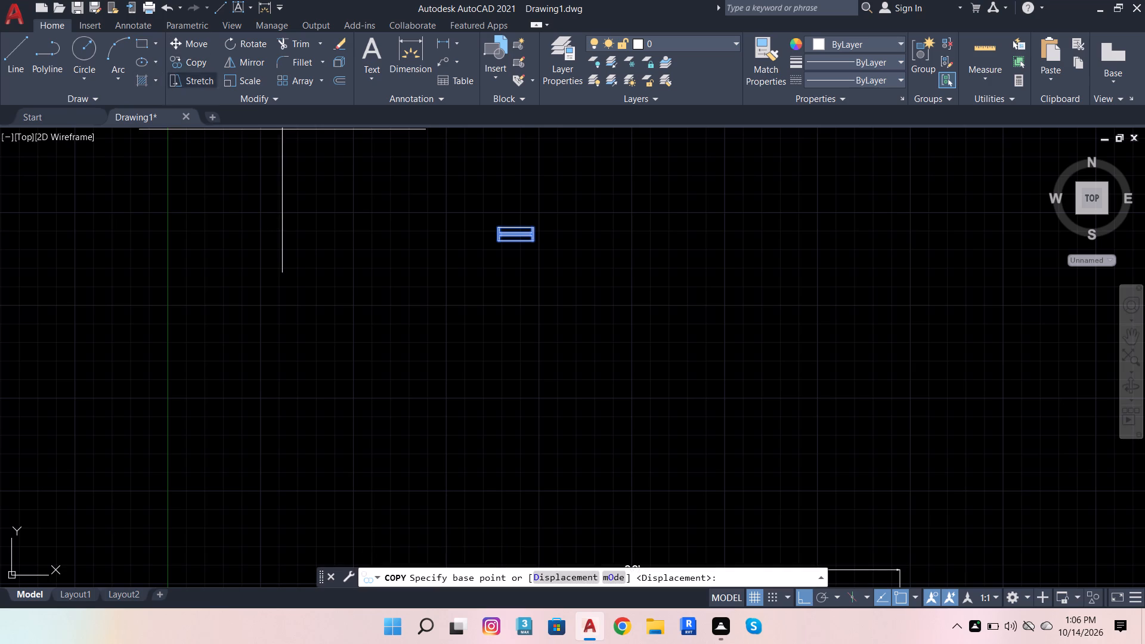
pyautogui.scroll(3, 357, 167)
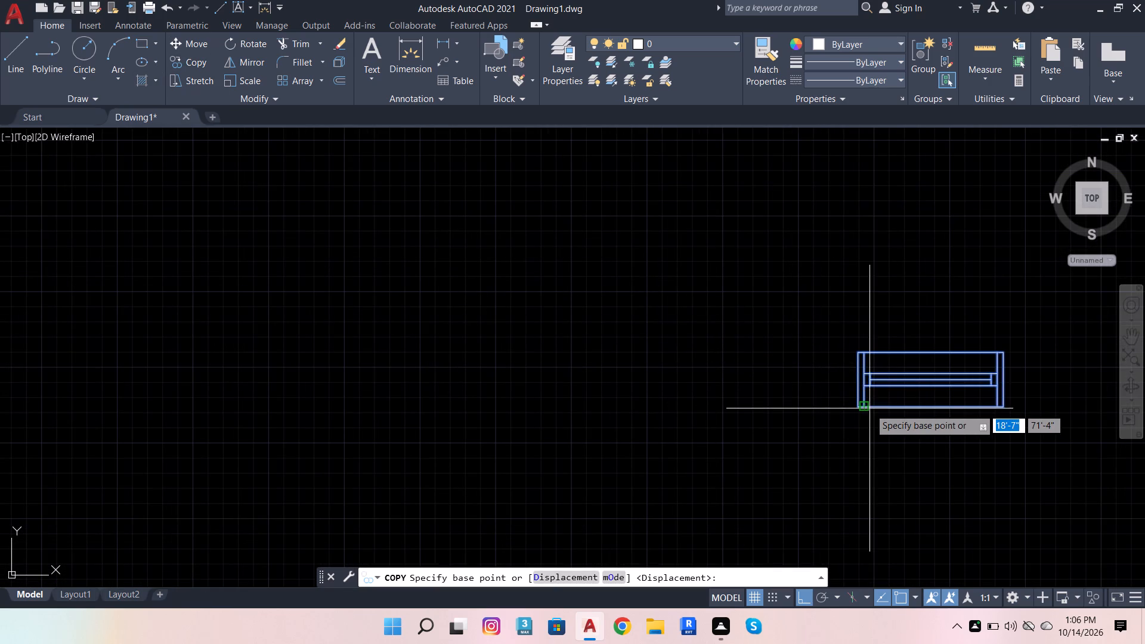
pyautogui.scroll(3, 869, 408)
pyautogui.click(820, 407)
pyautogui.scroll(-4, 869, 323)
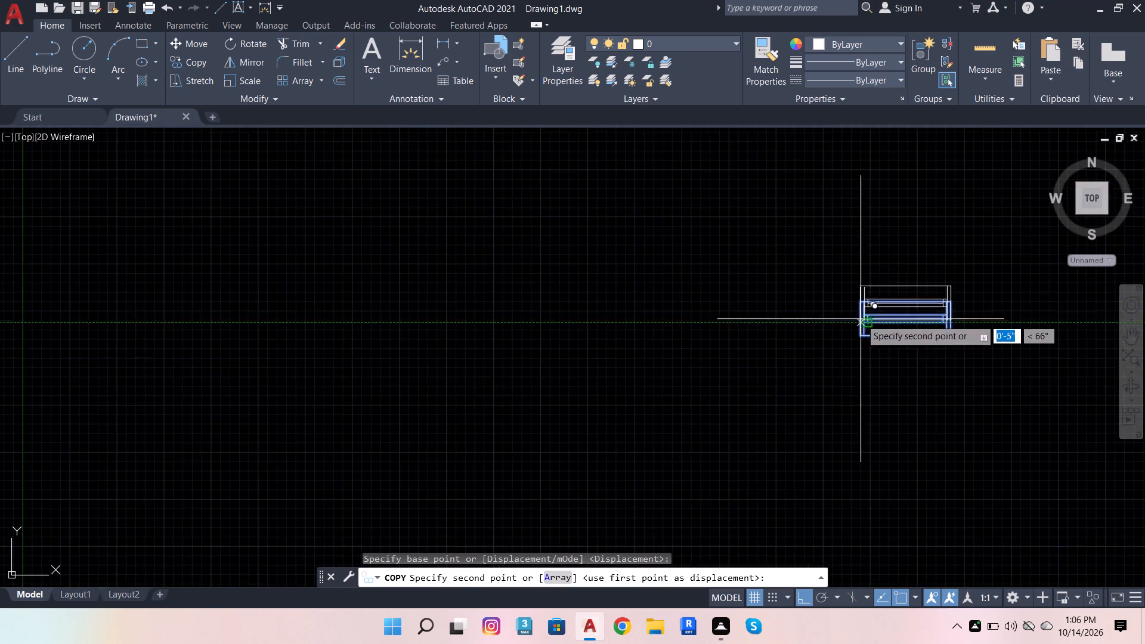
pyautogui.scroll(-5, 765, 319)
pyautogui.scroll(4, 750, 432)
pyautogui.scroll(4, 1042, 425)
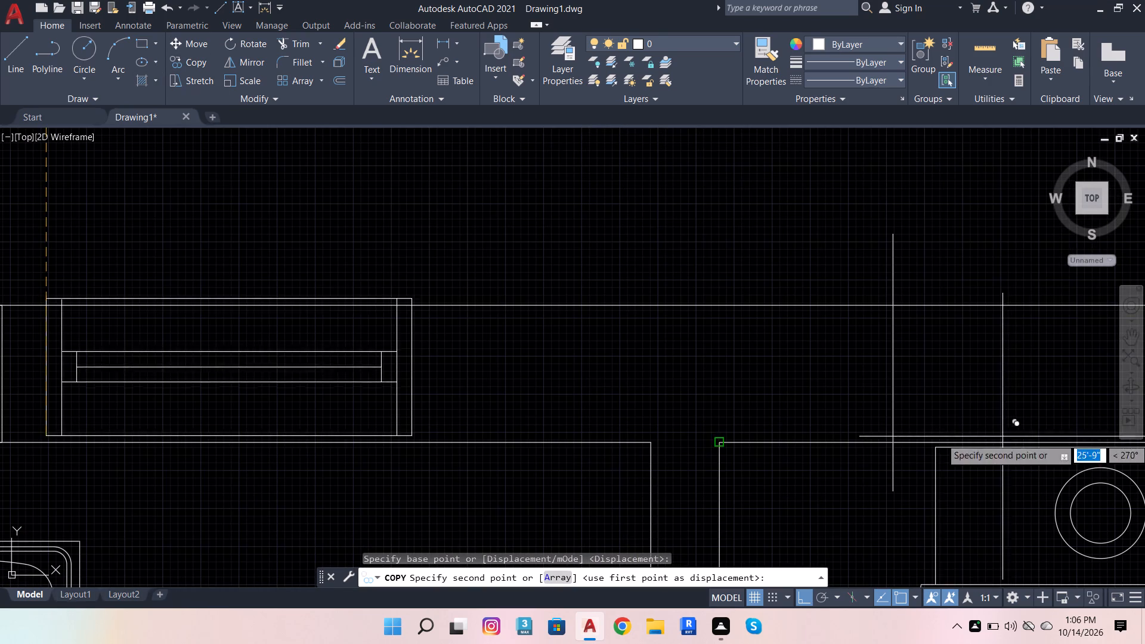
pyautogui.click(895, 438)
pyautogui.scroll(-3, 660, 444)
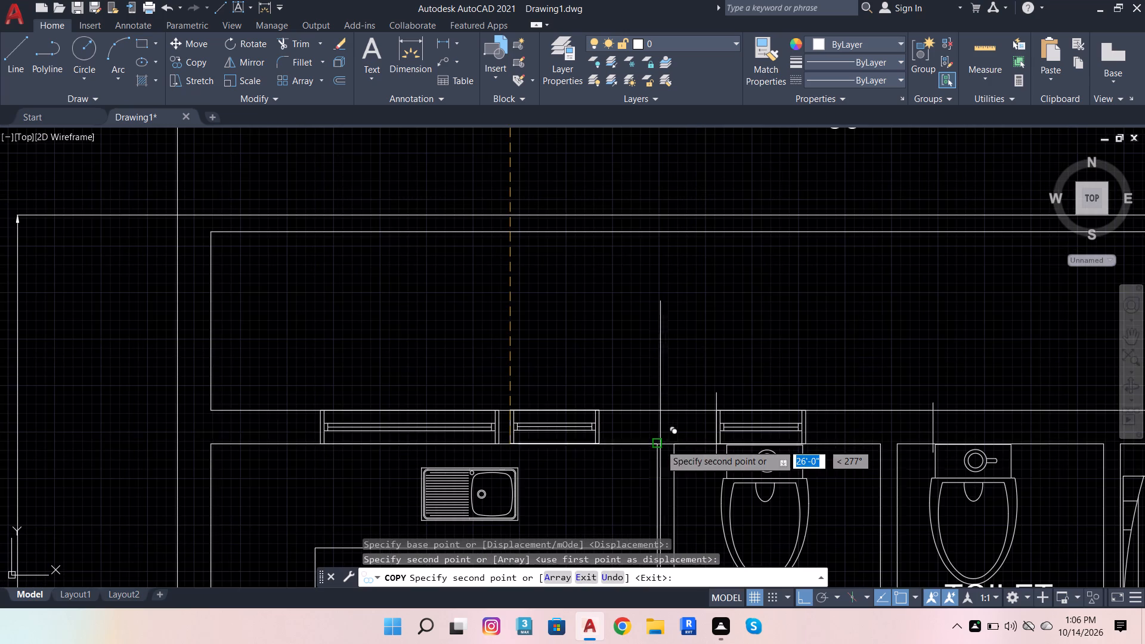
pyautogui.scroll(4, 961, 451)
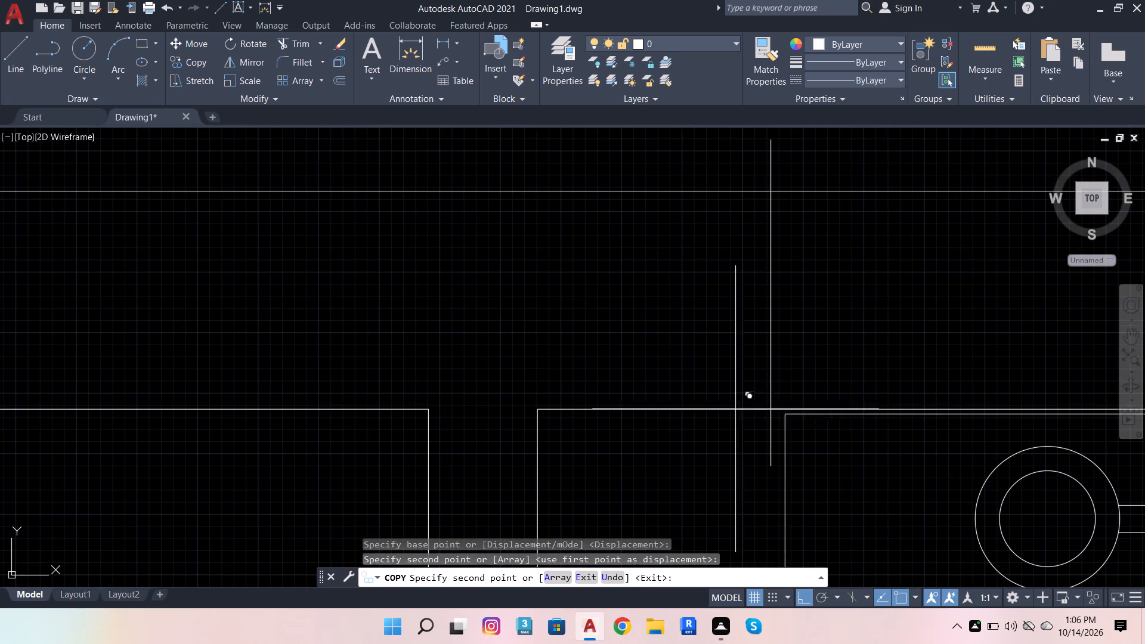
pyautogui.click(773, 412)
pyautogui.scroll(-3, 693, 454)
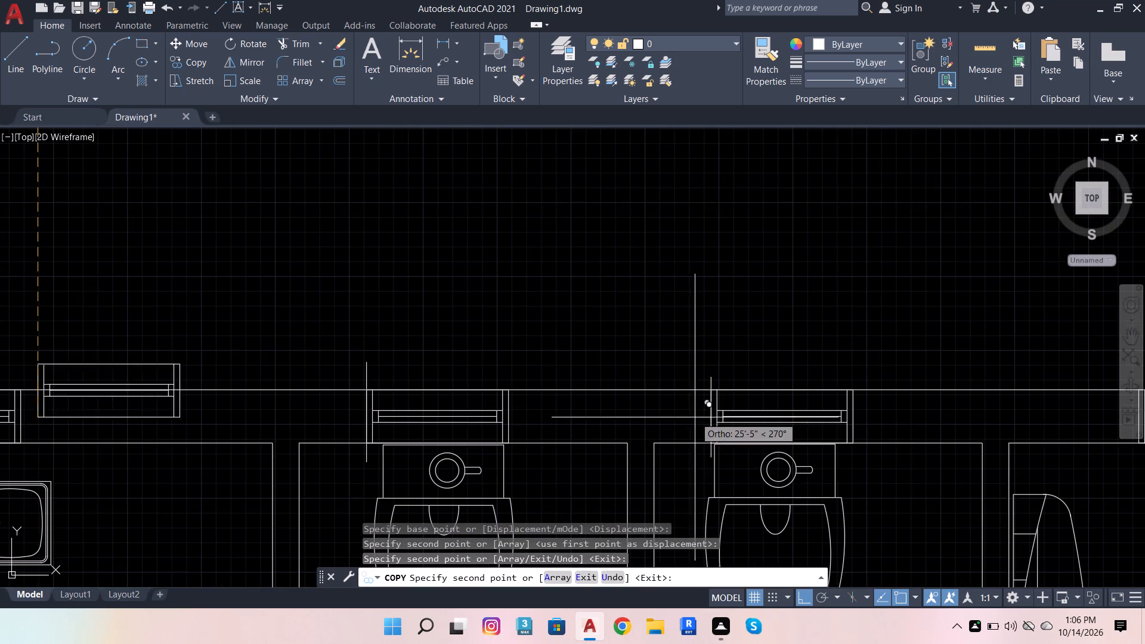
pyautogui.press('Escape')
# Delete the two vertical marker lines at the toilet windows.
pyautogui.scroll(3, 710, 379)
pyautogui.click(710, 379)
pyautogui.scroll(-3, 789, 351)
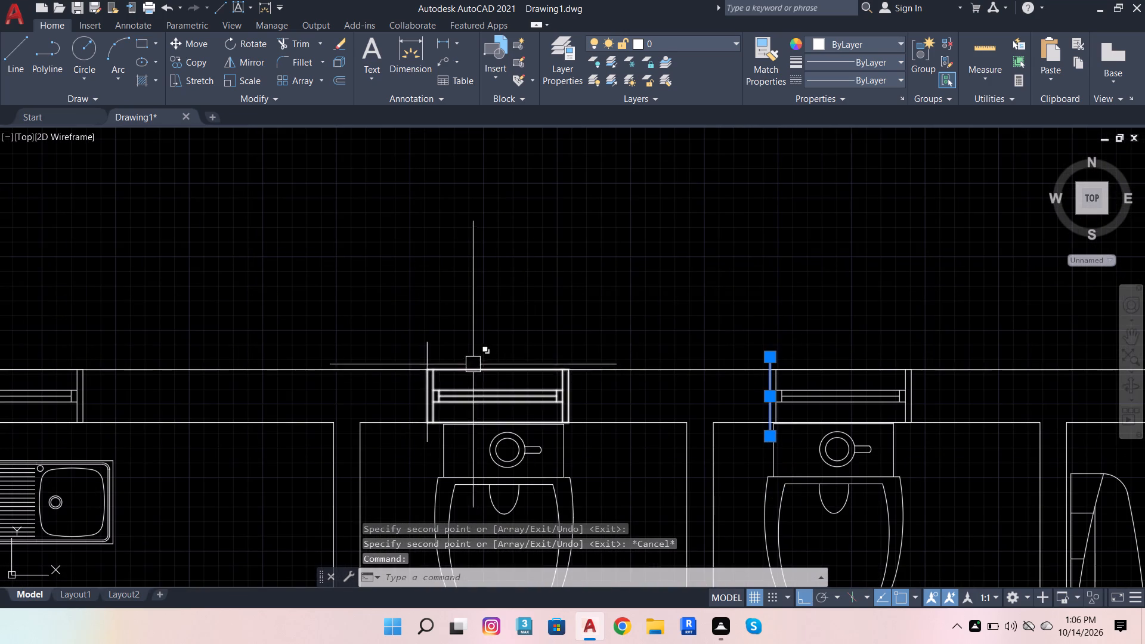
pyautogui.click(425, 349)
pyautogui.hotkey('shift', 'Delete')
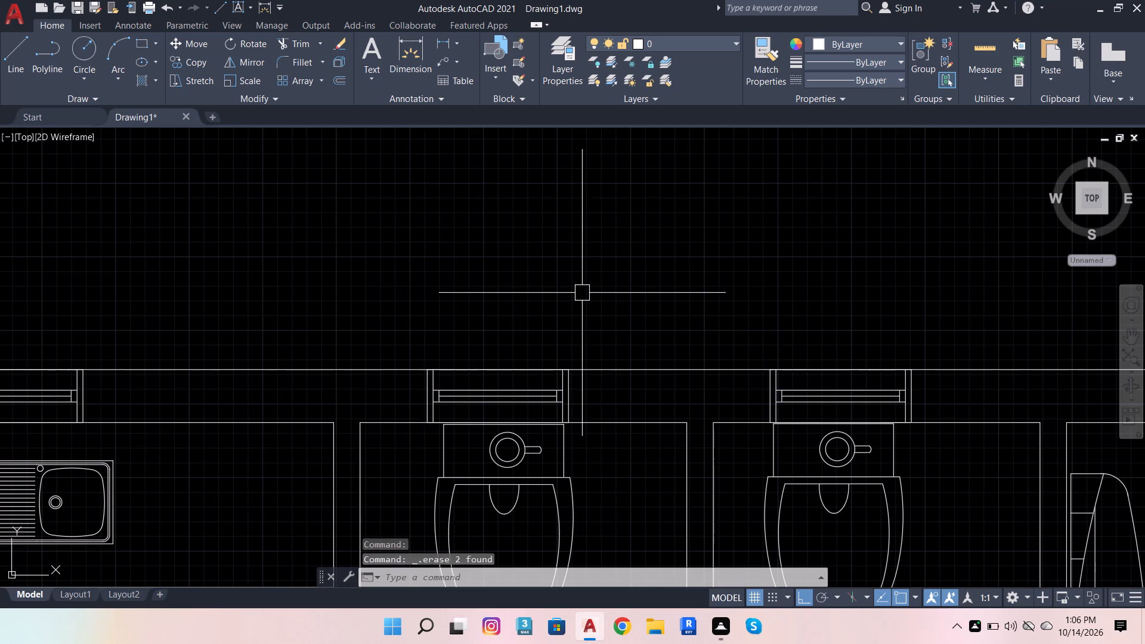
# Delete the original 2' x 9" window block lying above the floor plan.
pyautogui.scroll(-4, 590, 304)
pyautogui.scroll(-5, 597, 386)
pyautogui.scroll(3, 586, 350)
pyautogui.click(542, 274)
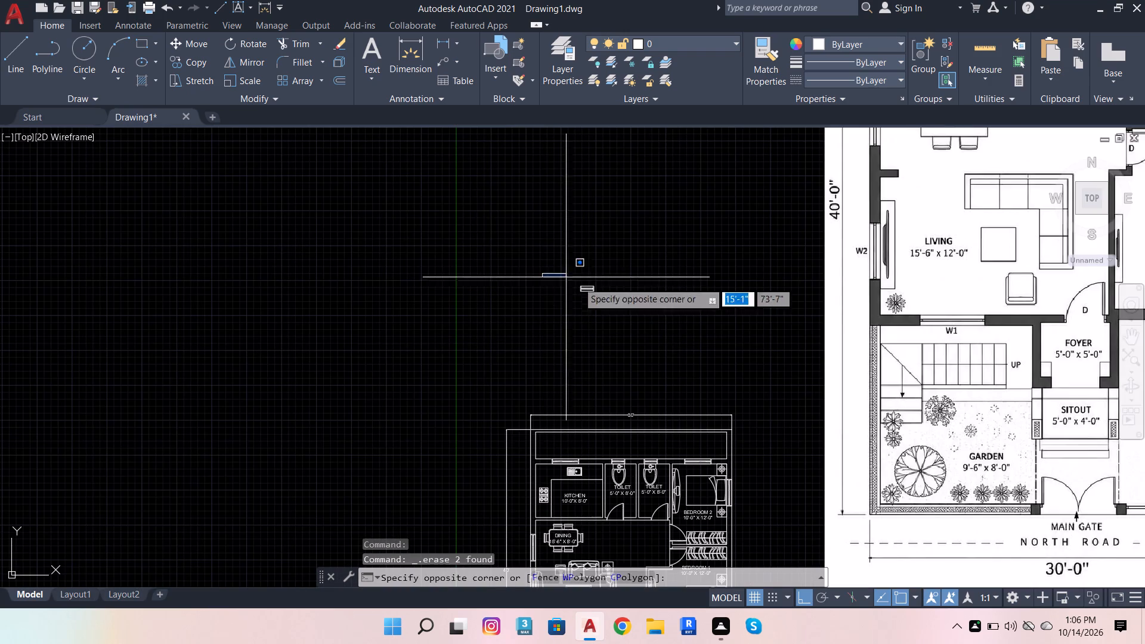
pyautogui.click(627, 324)
pyautogui.hotkey('shift', 'Delete')
# Start saving the drawing and choose the work folder inside fuji interior on drive D: as its location.
pyautogui.scroll(-1, 619, 285)
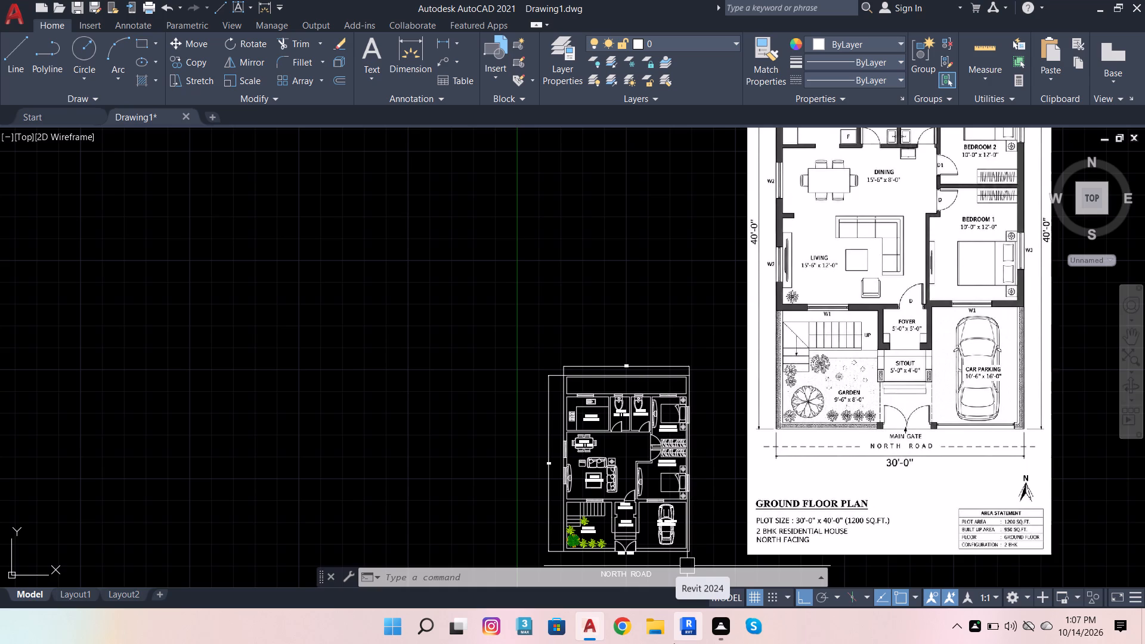
pyautogui.scroll(-2, 490, 339)
pyautogui.scroll(1, 516, 419)
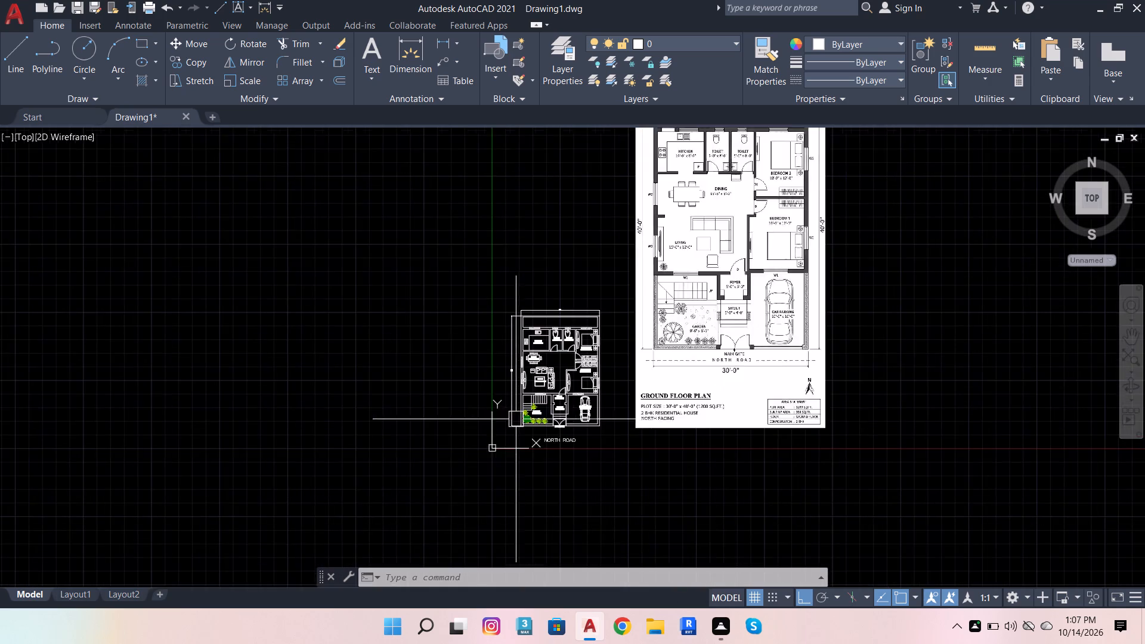
pyautogui.scroll(1, 516, 419)
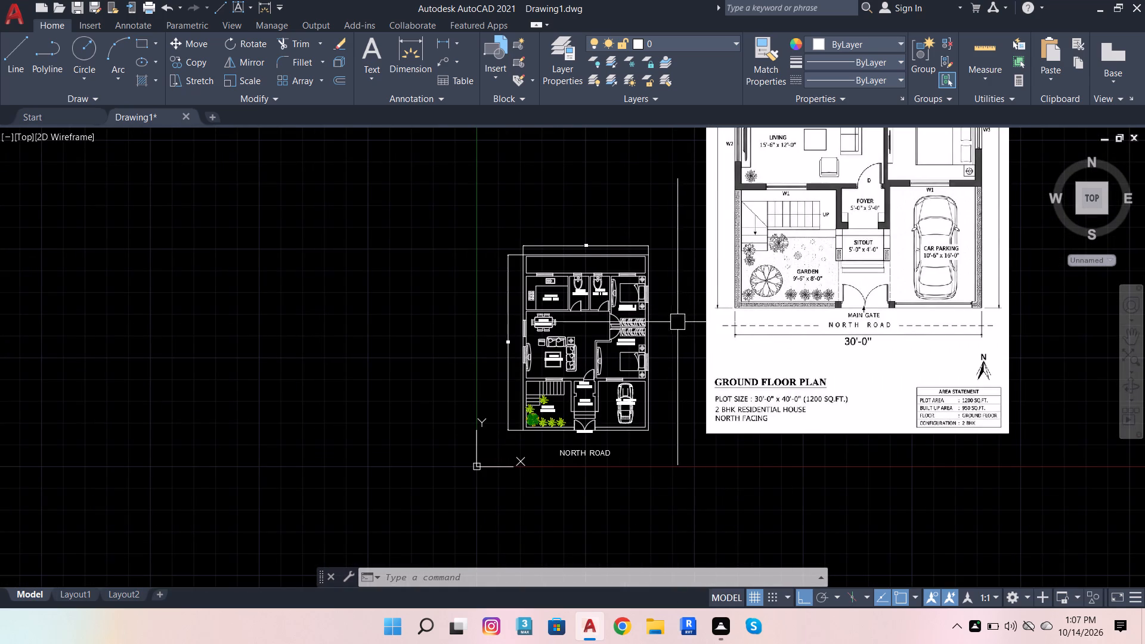
pyautogui.scroll(1, 630, 416)
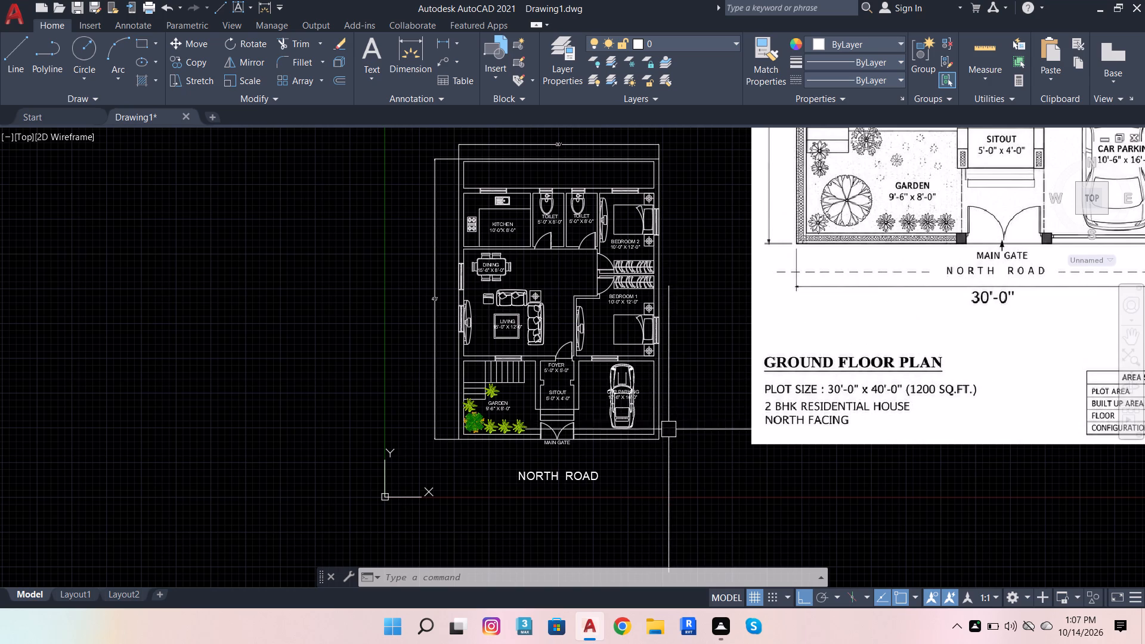
pyautogui.hotkey('ctrl', 's')
pyautogui.click(585, 448)
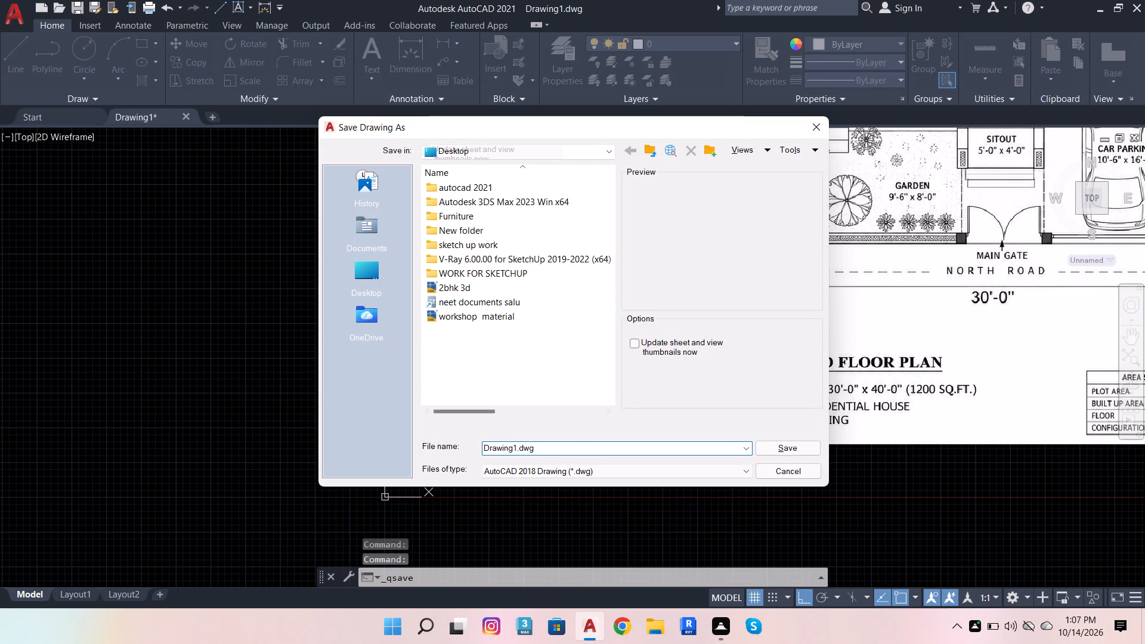
pyautogui.doubleClick(373, 264)
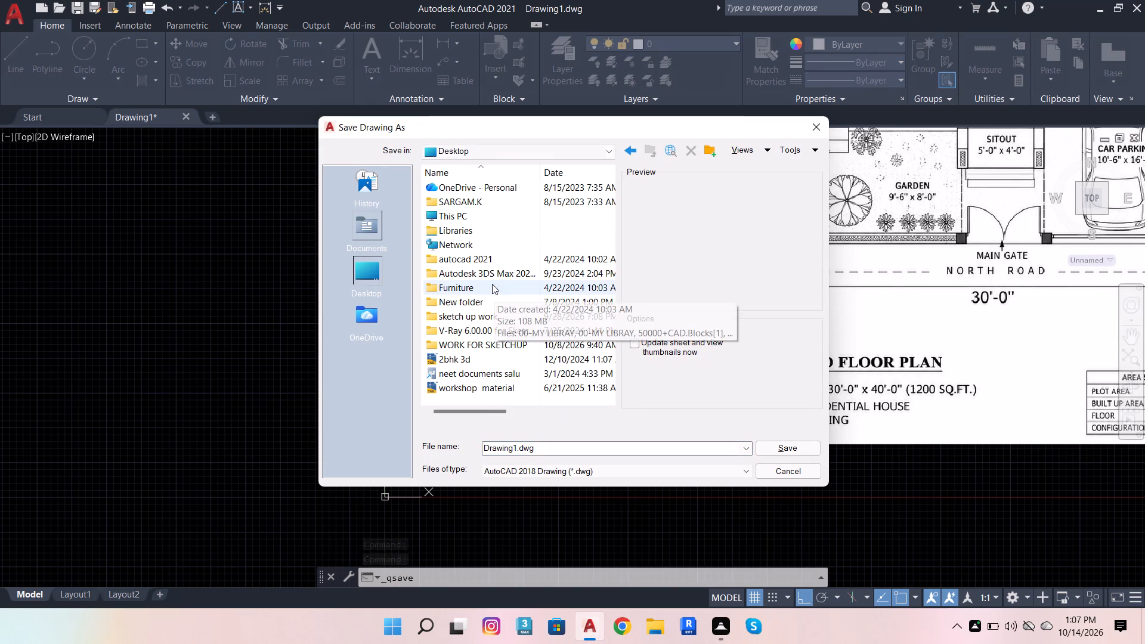
pyautogui.doubleClick(490, 221)
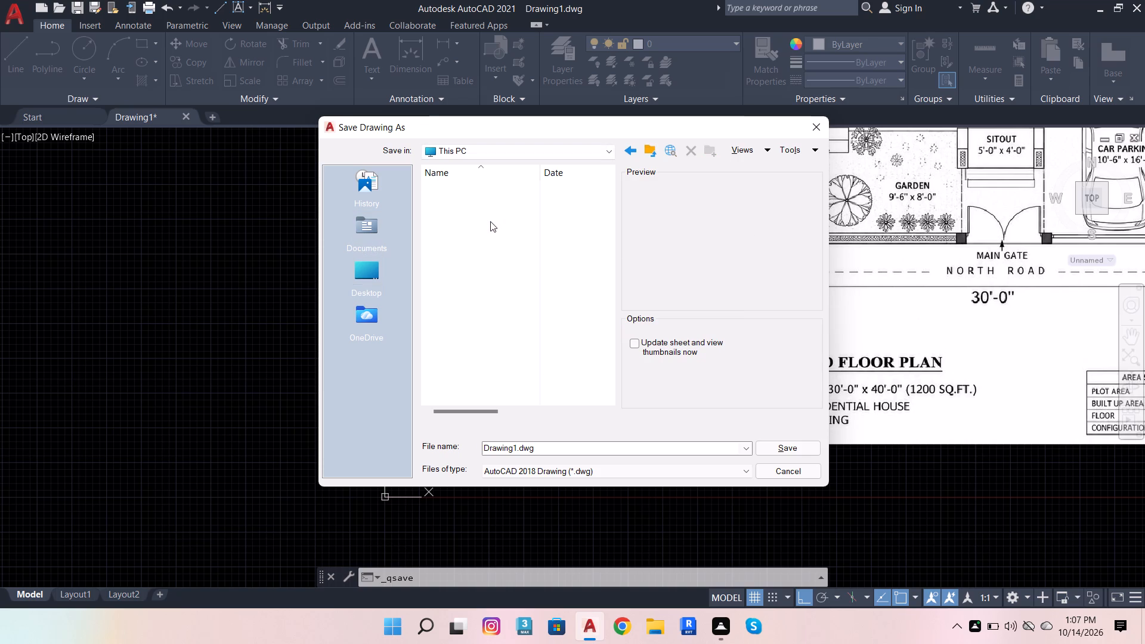
pyautogui.doubleClick(525, 323)
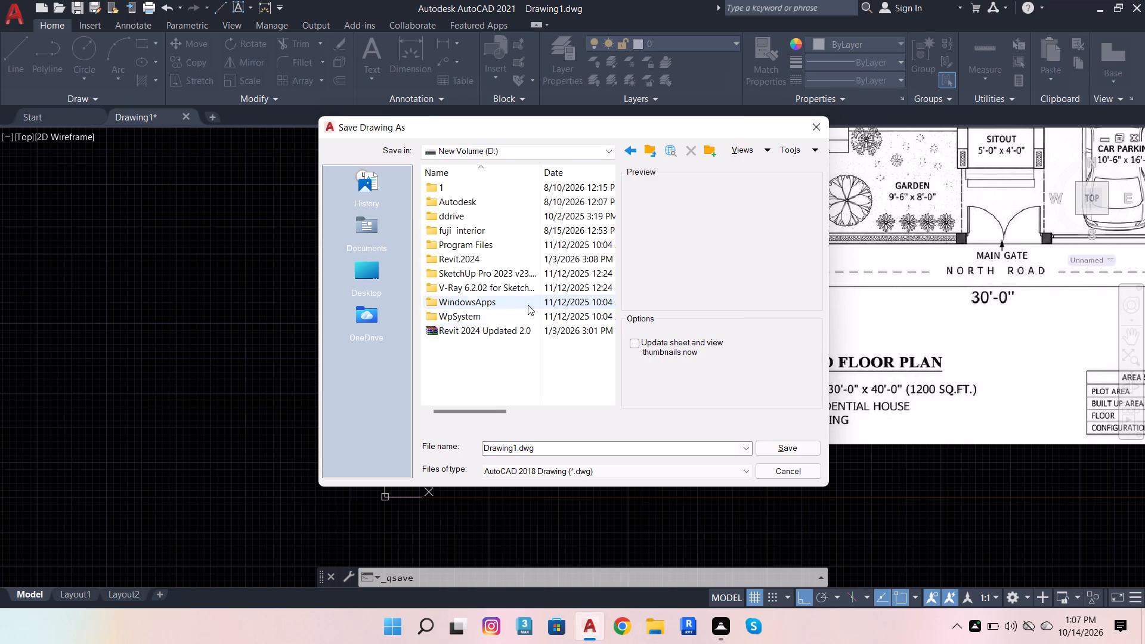
pyautogui.doubleClick(530, 233)
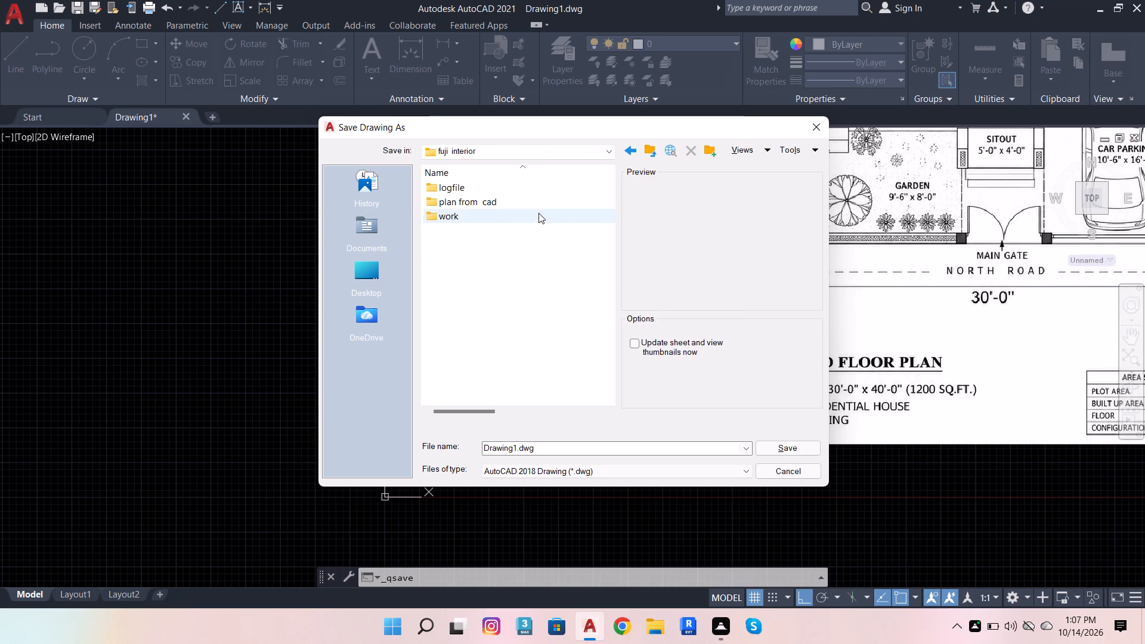
pyautogui.doubleClick(537, 214)
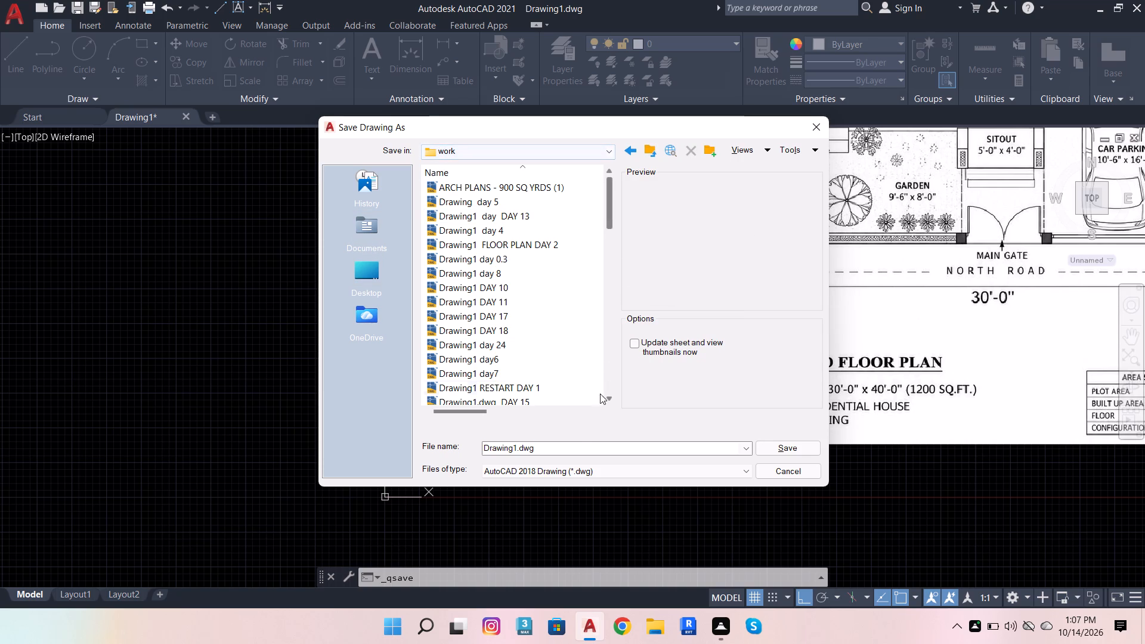
# Name the file Drawing1.dwg(2)06.00 and save it as an AutoCAD 2018 drawing.
pyautogui.click(570, 442)
pyautogui.click(572, 443)
pyautogui.press('space')
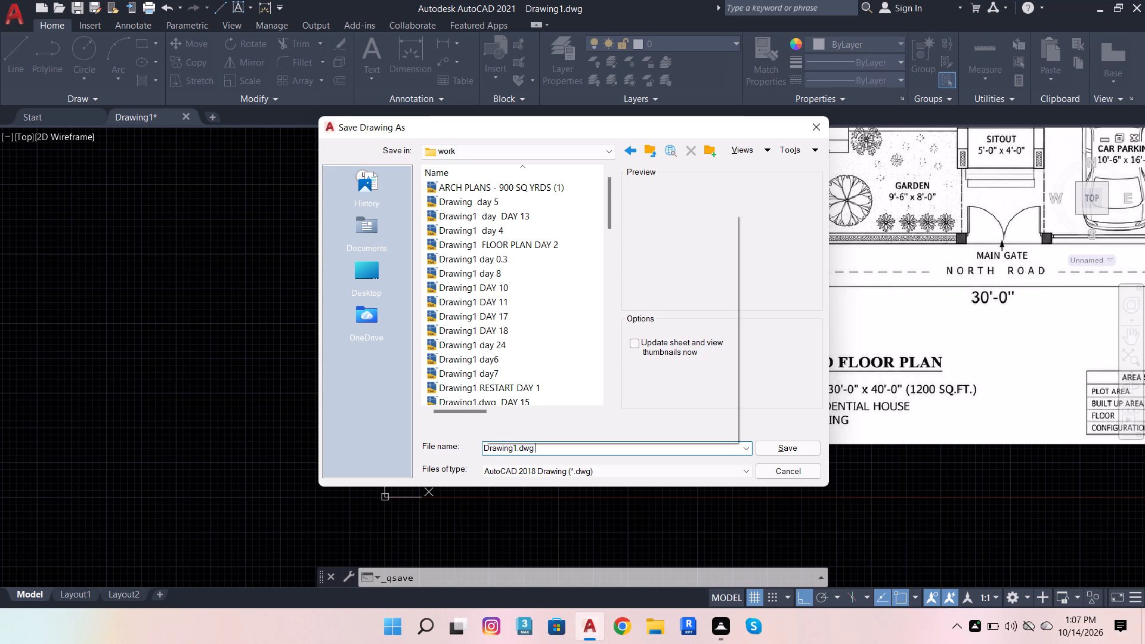
pyautogui.click(542, 448)
pyautogui.press('BackSpace')
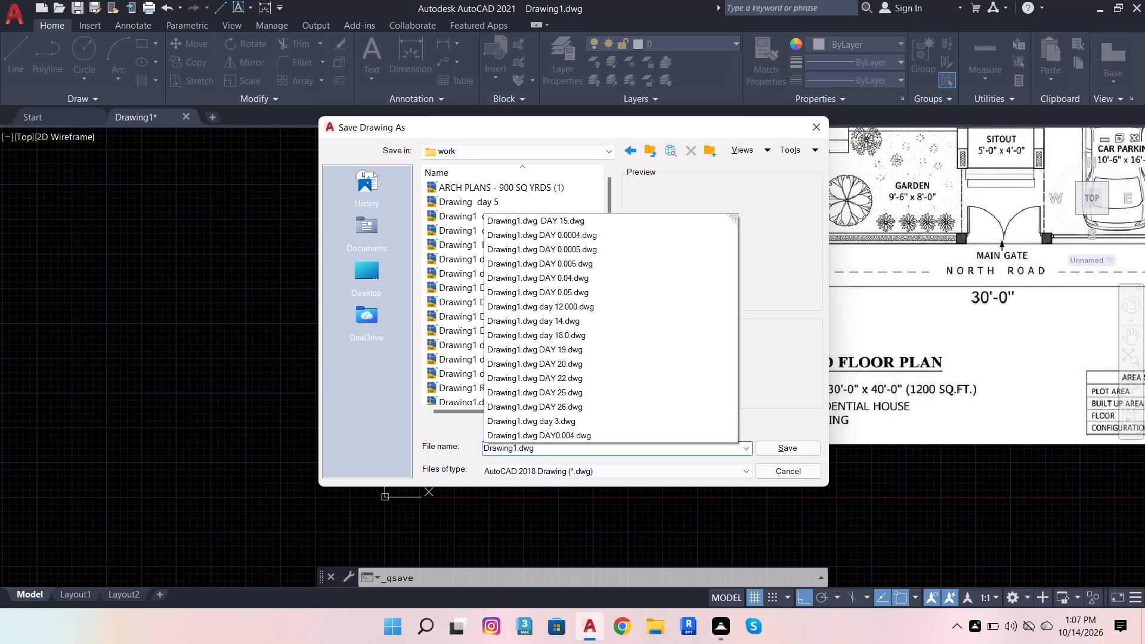
pyautogui.write('(2')
pyautogui.hotkey('shift', ')')
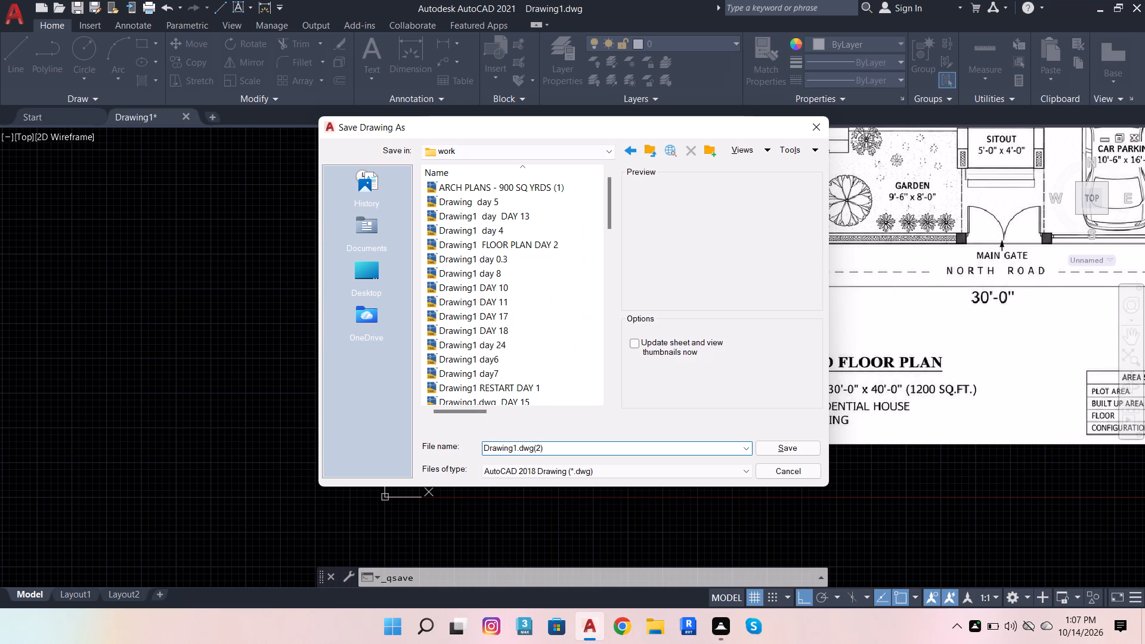
pyautogui.write('06.00')
pyautogui.press('Return')
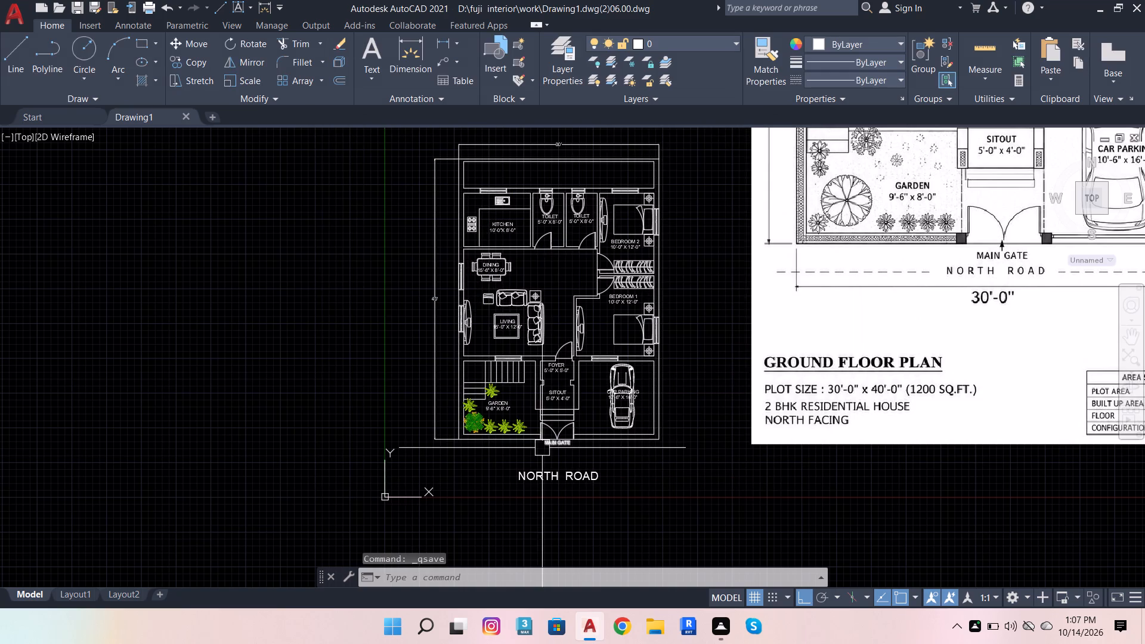
# Delete the reference ground floor plan image beside the drawn plan.
pyautogui.scroll(-2, 463, 485)
pyautogui.click(662, 402)
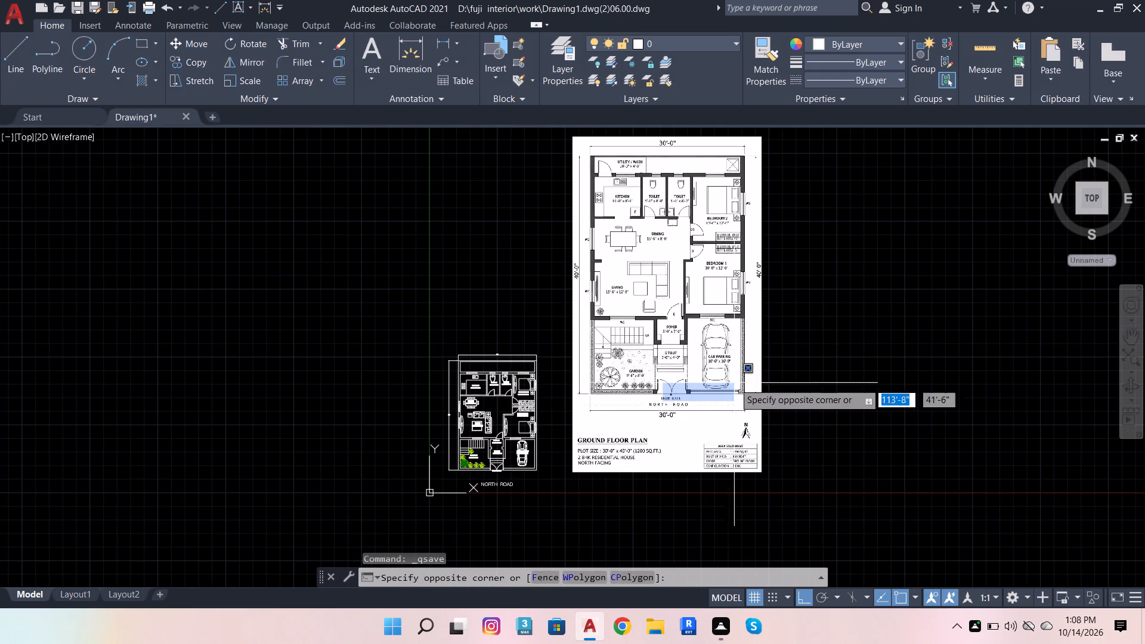
pyautogui.click(795, 367)
pyautogui.click(819, 417)
pyautogui.click(674, 373)
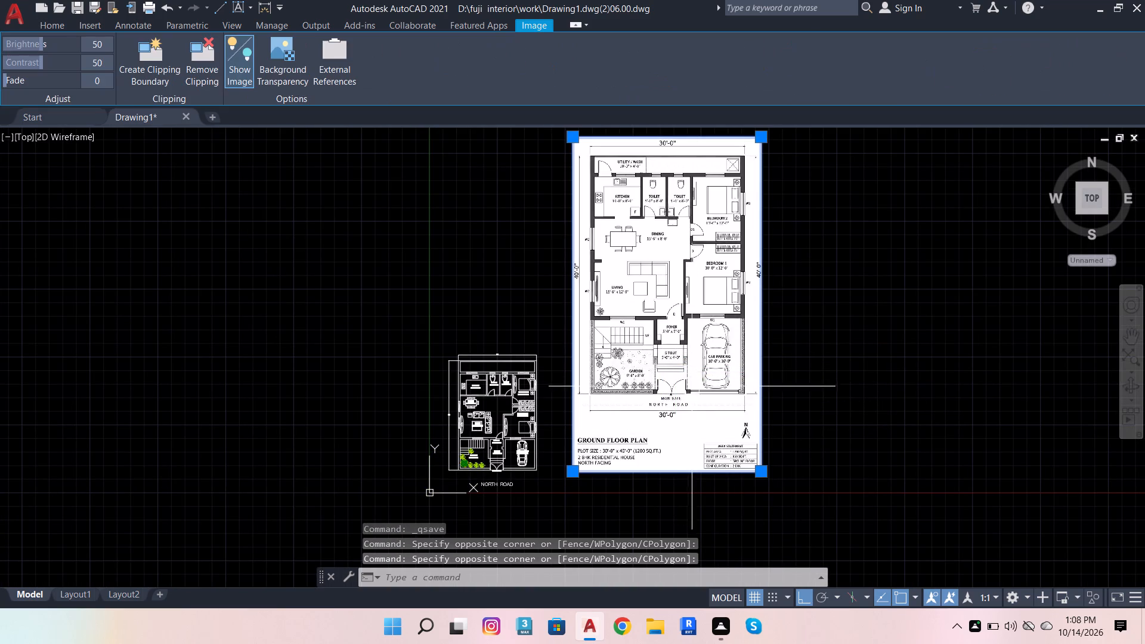
pyautogui.press('Delete')
# Save the floor plan drawing again under its existing name.
pyautogui.scroll(2, 527, 438)
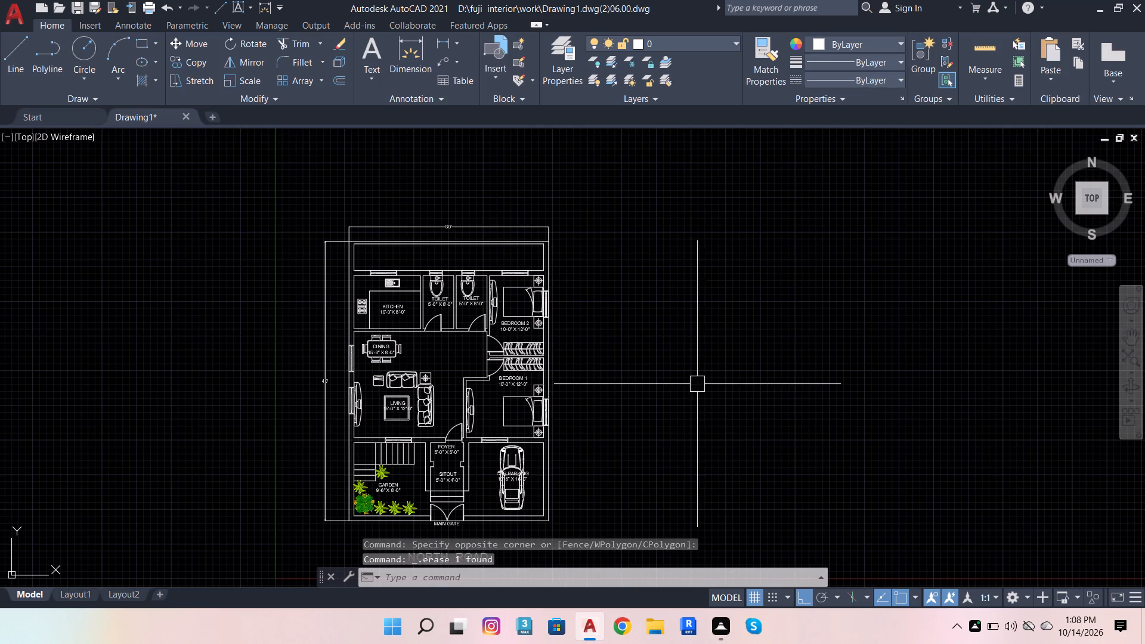
pyautogui.hotkey('ctrl', 's')
pyautogui.hotkey('ctrl', 's')
pyautogui.hotkey('ctrl', 's')
pyautogui.hotkey('ctrl', 's')
pyautogui.hotkey('ctrl', 's')
pyautogui.hotkey('ctrl', 's')
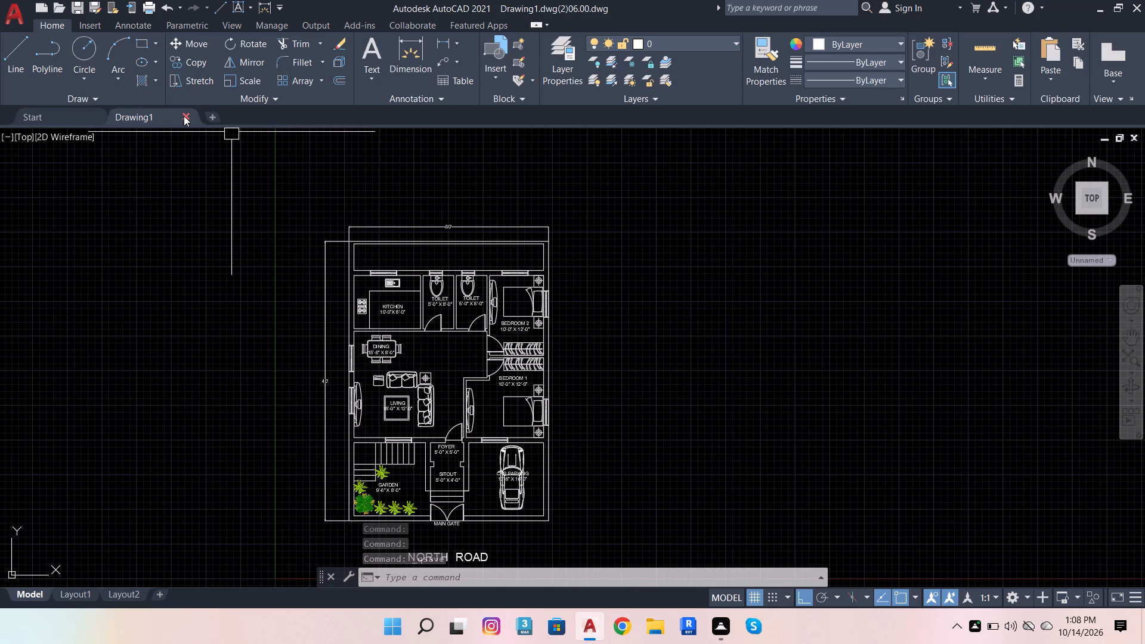
# Close the floor plan drawing and start a new blank drawing.
pyautogui.click(72, 114)
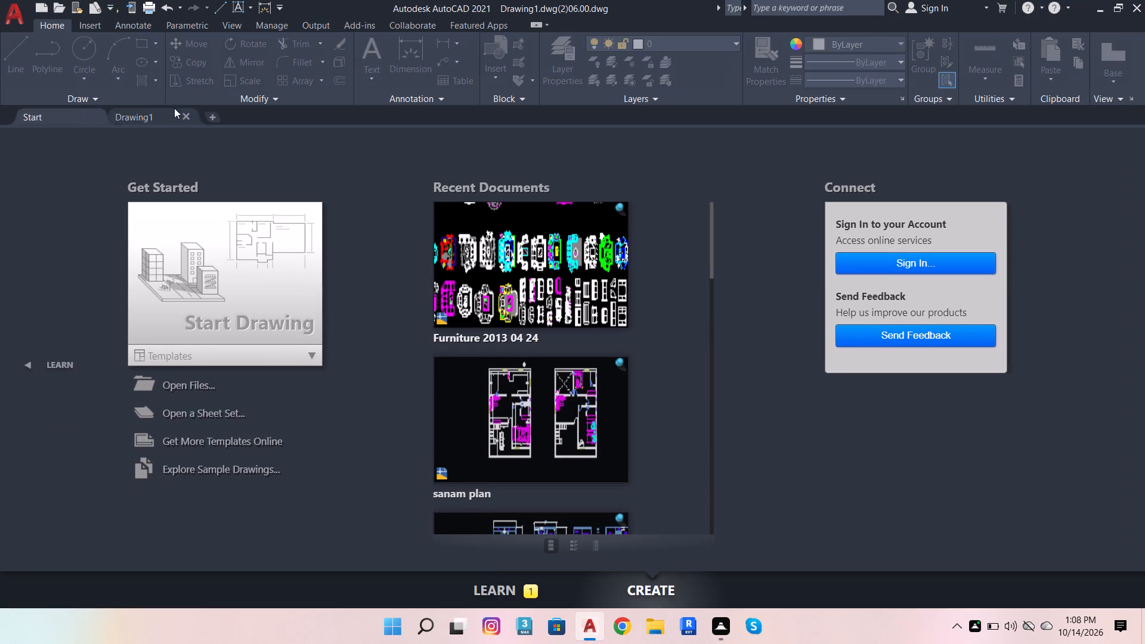
pyautogui.click(186, 117)
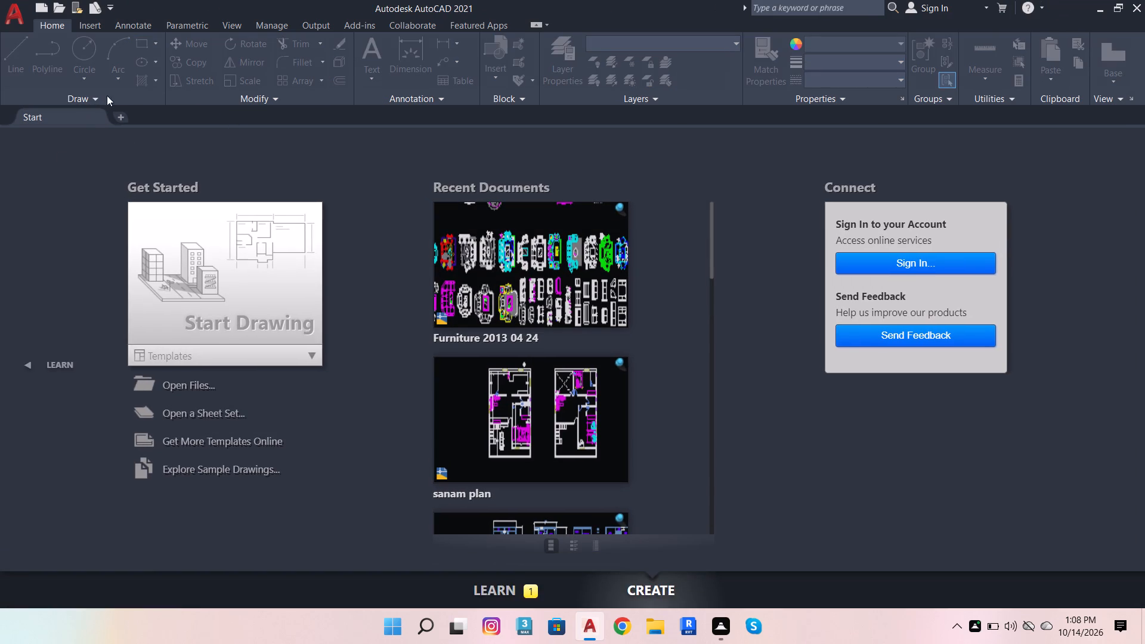
pyautogui.click(249, 278)
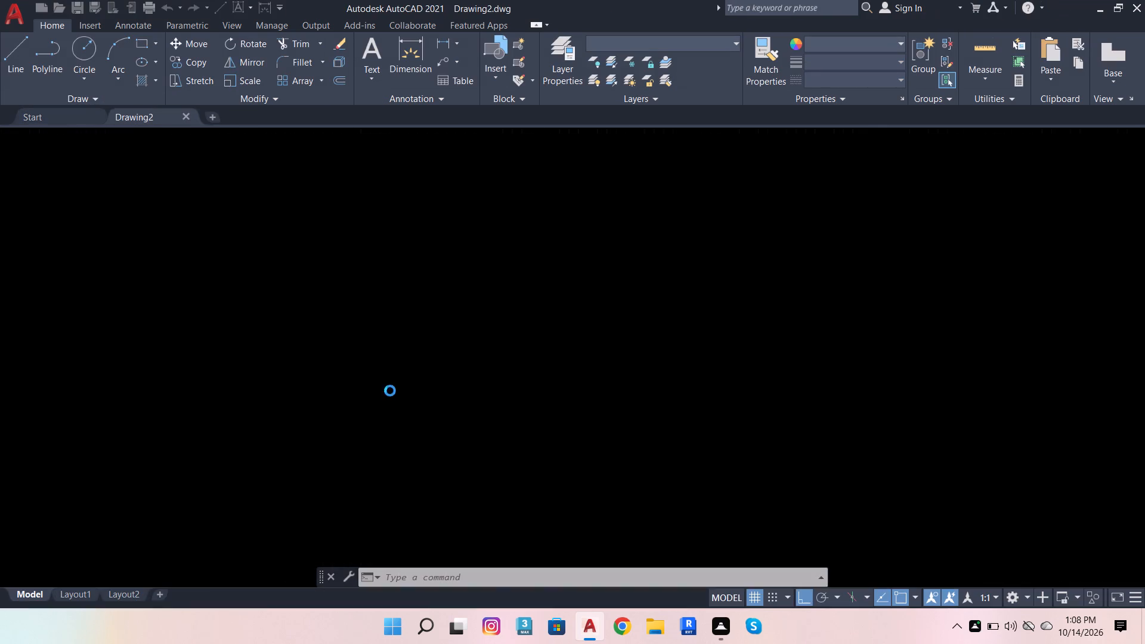
# Check the Open and Save settings in the Options dialog and accept them.
pyautogui.click(511, 577)
pyautogui.write('OP')
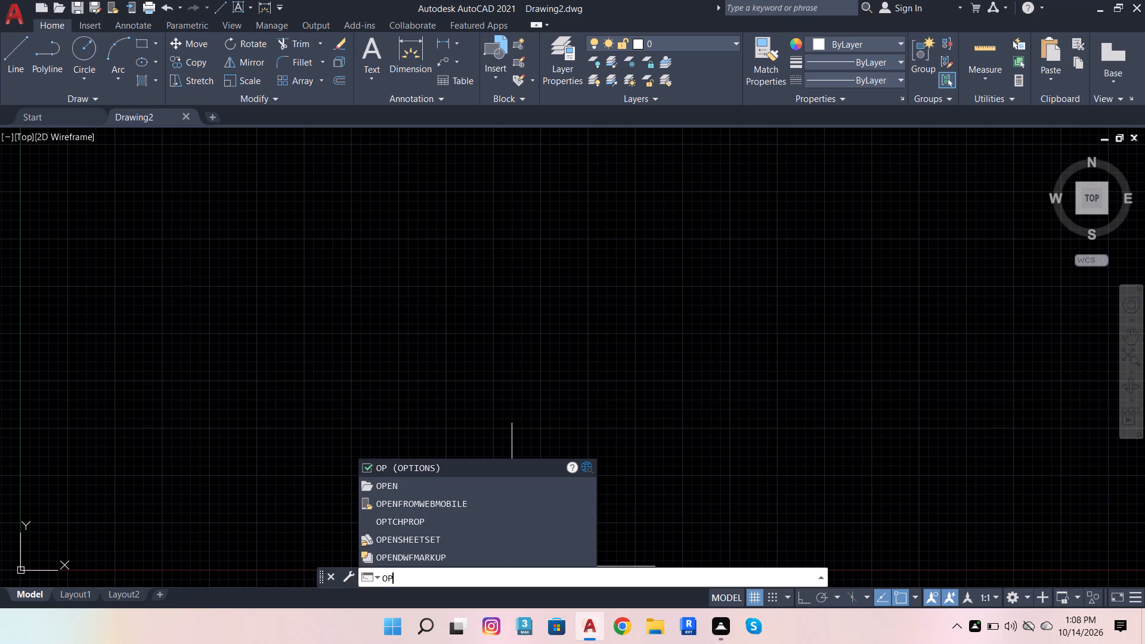
pyautogui.click(485, 469)
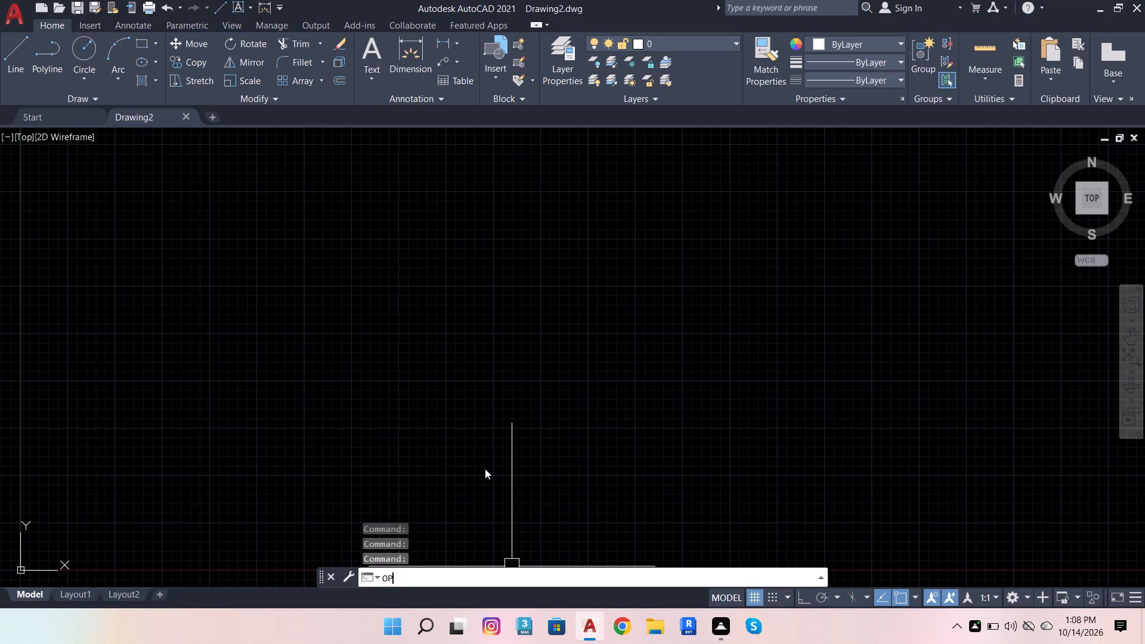
pyautogui.click(742, 499)
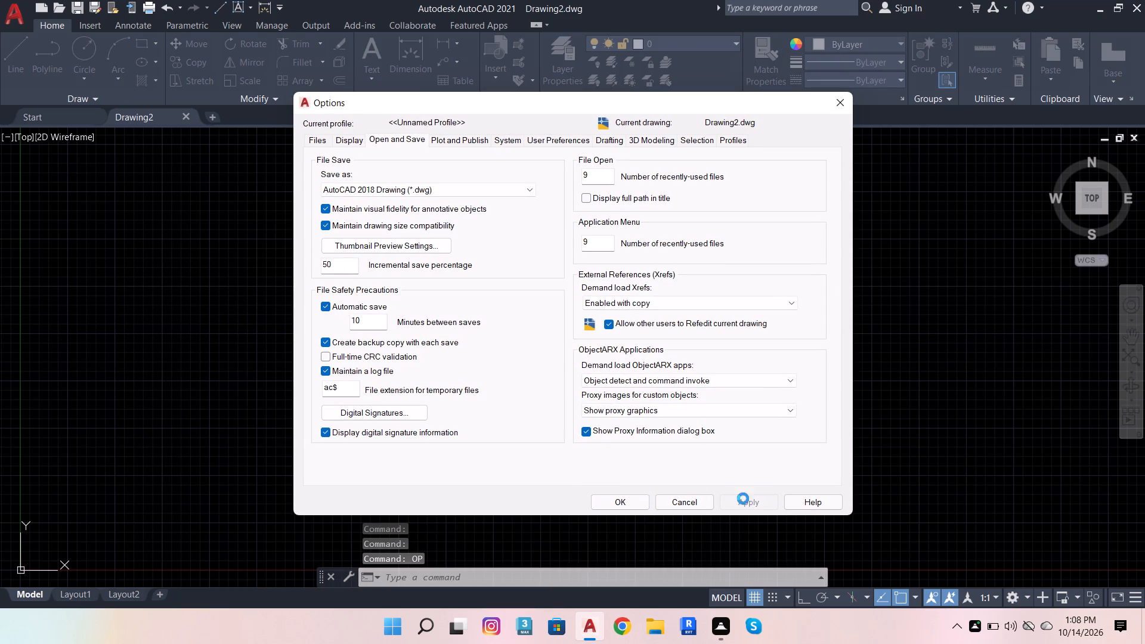
pyautogui.click(630, 499)
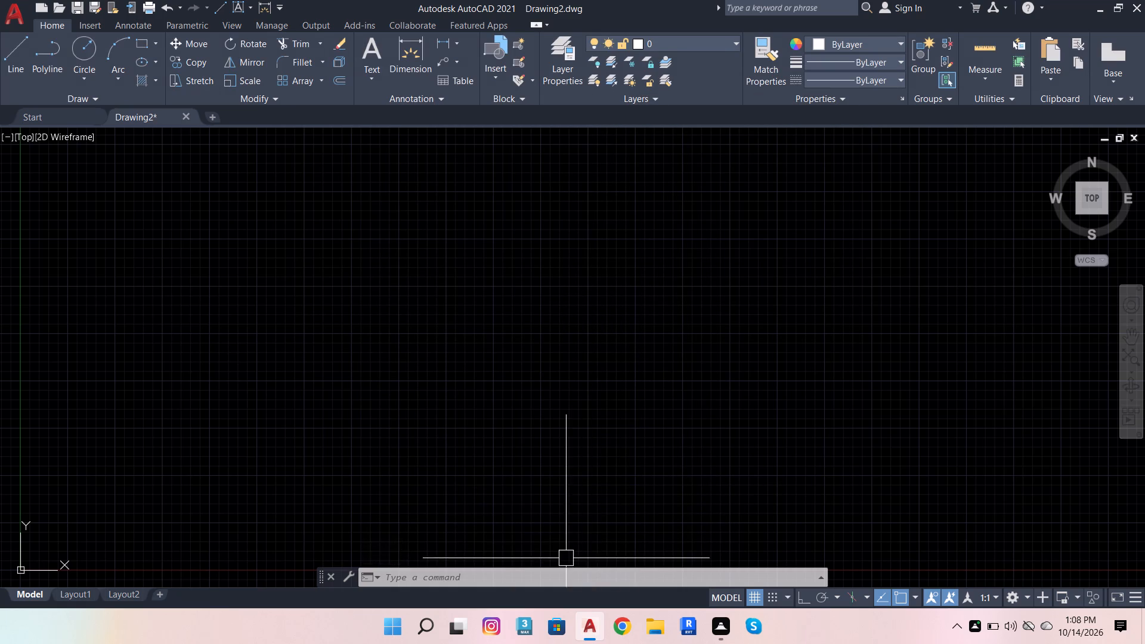
# Set the drawing units to Architectural length with 0'-0" precision.
pyautogui.write('UN')
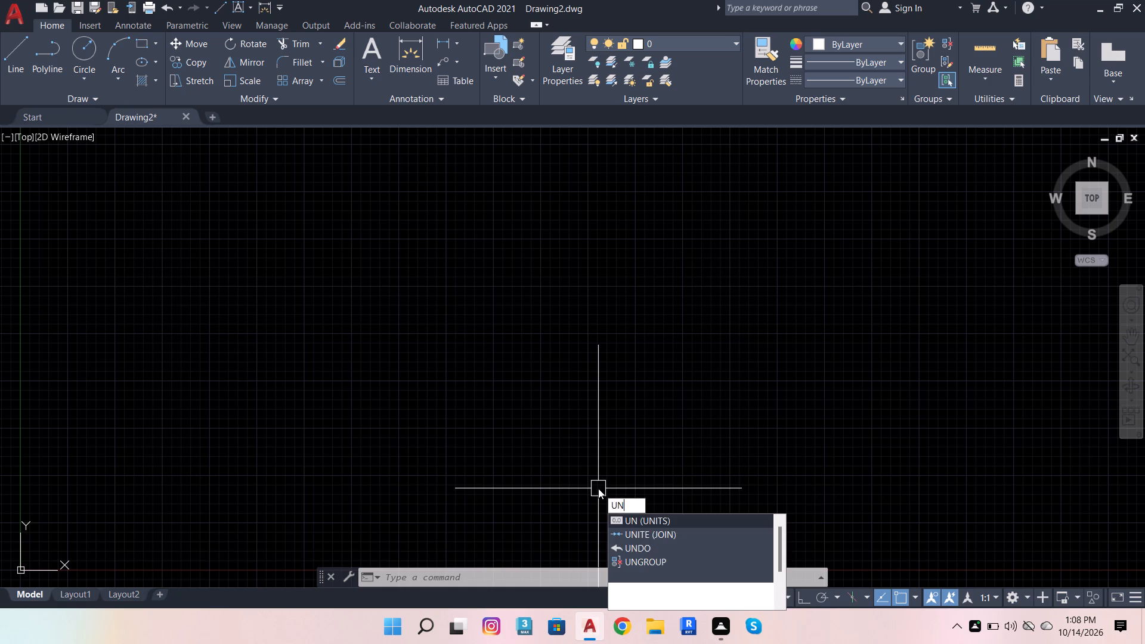
pyautogui.click(644, 522)
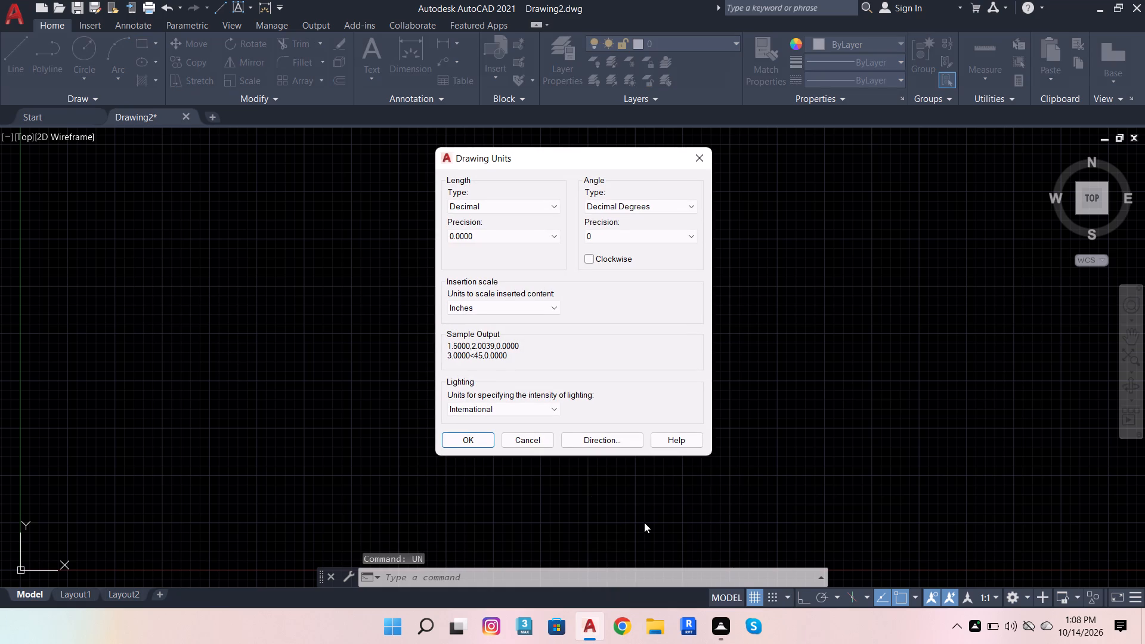
pyautogui.click(538, 203)
pyautogui.click(536, 215)
pyautogui.click(528, 237)
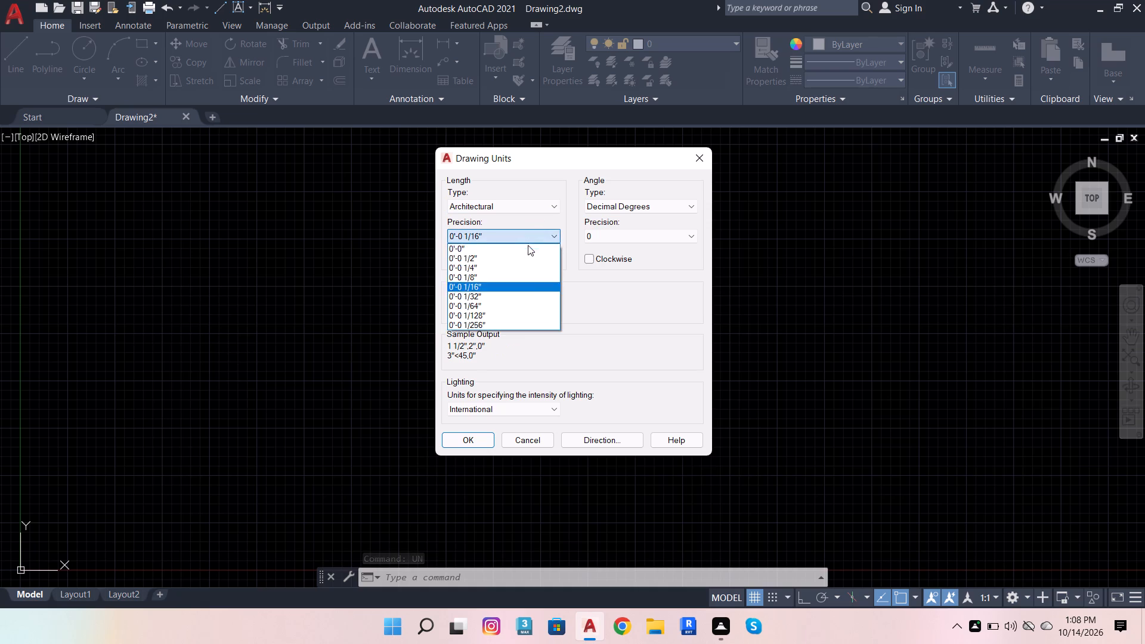
pyautogui.click(528, 252)
pyautogui.click(468, 432)
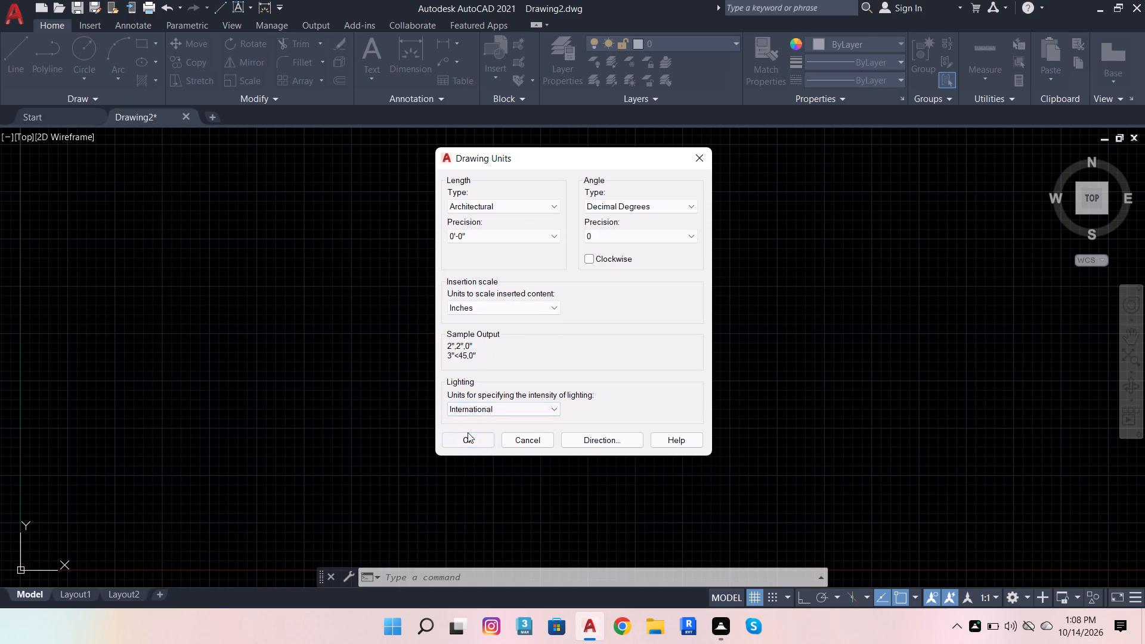
# Set the model space limits with the default lower-left corner and an upper-right corner of 60',90'.
pyautogui.click(416, 583)
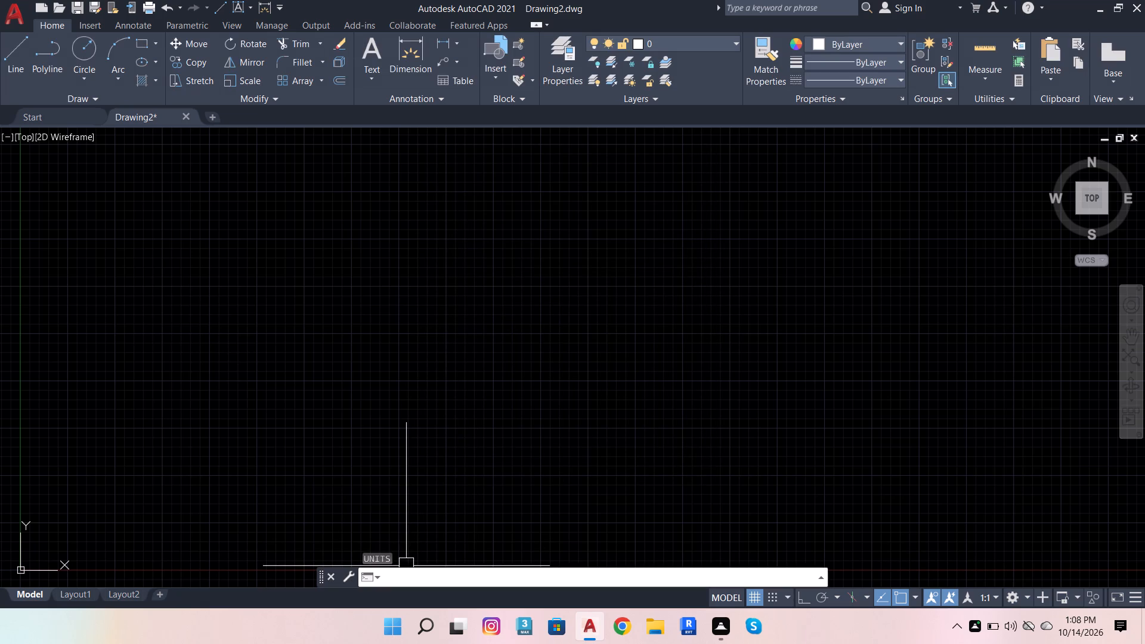
pyautogui.write('LIMITS')
pyautogui.press('Return')
pyautogui.press('Return')
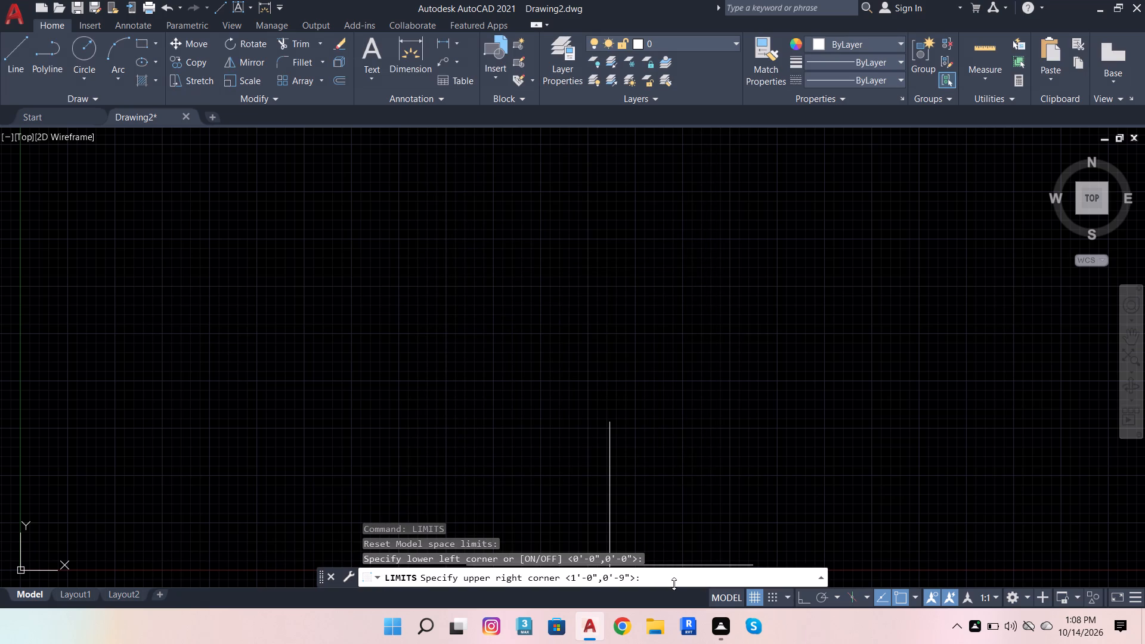
pyautogui.click(674, 584)
pyautogui.write("60'")
pyautogui.write(",9'")
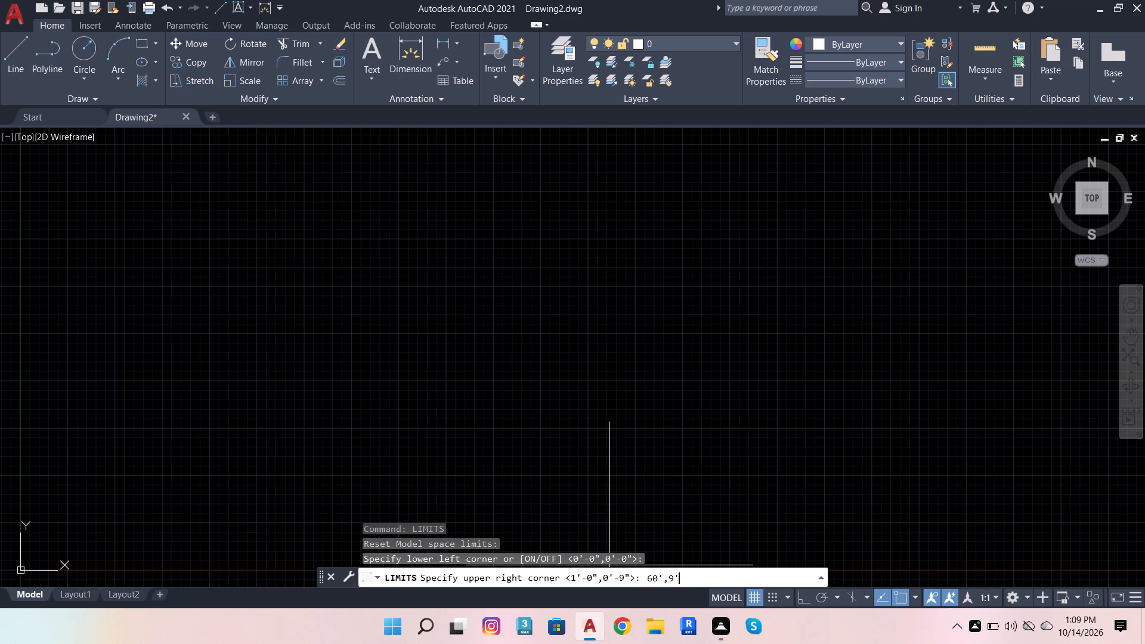
pyautogui.click(672, 578)
pyautogui.press('0')
pyautogui.press('Return')
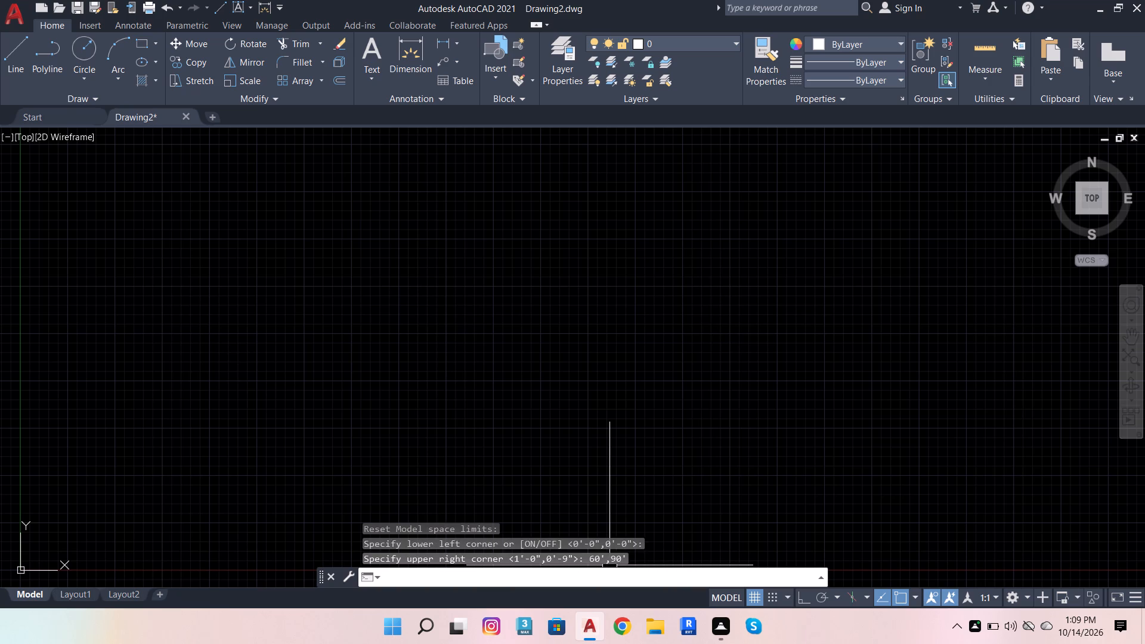
pyautogui.press('z')
pyautogui.press('Return')
pyautogui.press('a')
pyautogui.press('Return')
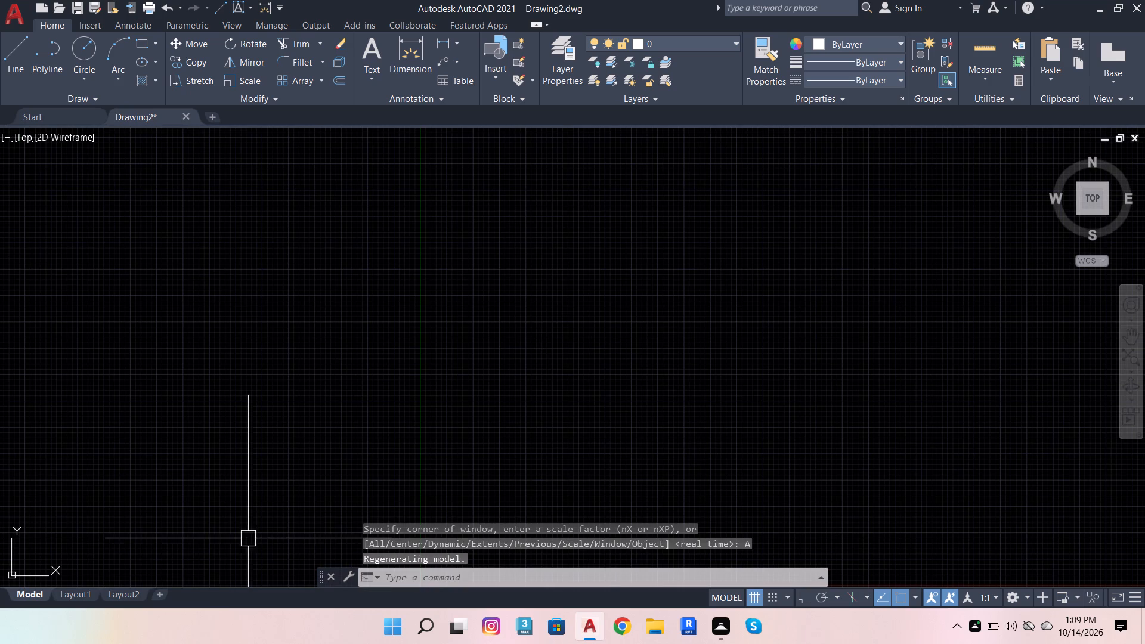
# Copy the 30' x 45' ground floor house plan image from File Explorer and place it upright in the drawing with Ortho on.
pyautogui.click(654, 627)
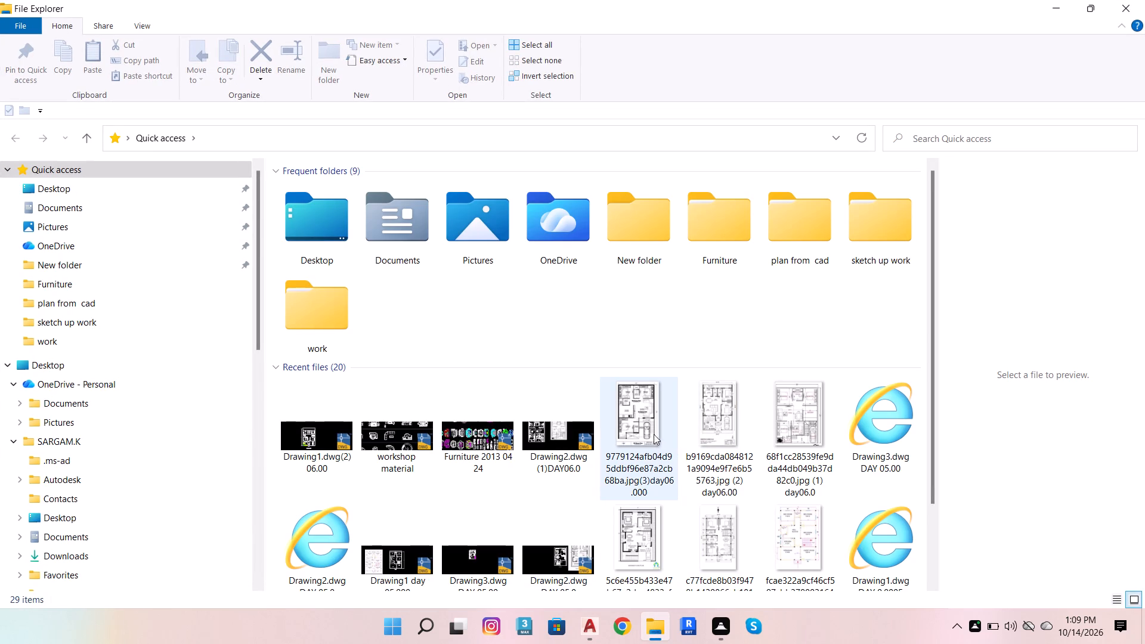
pyautogui.rightClick(639, 426)
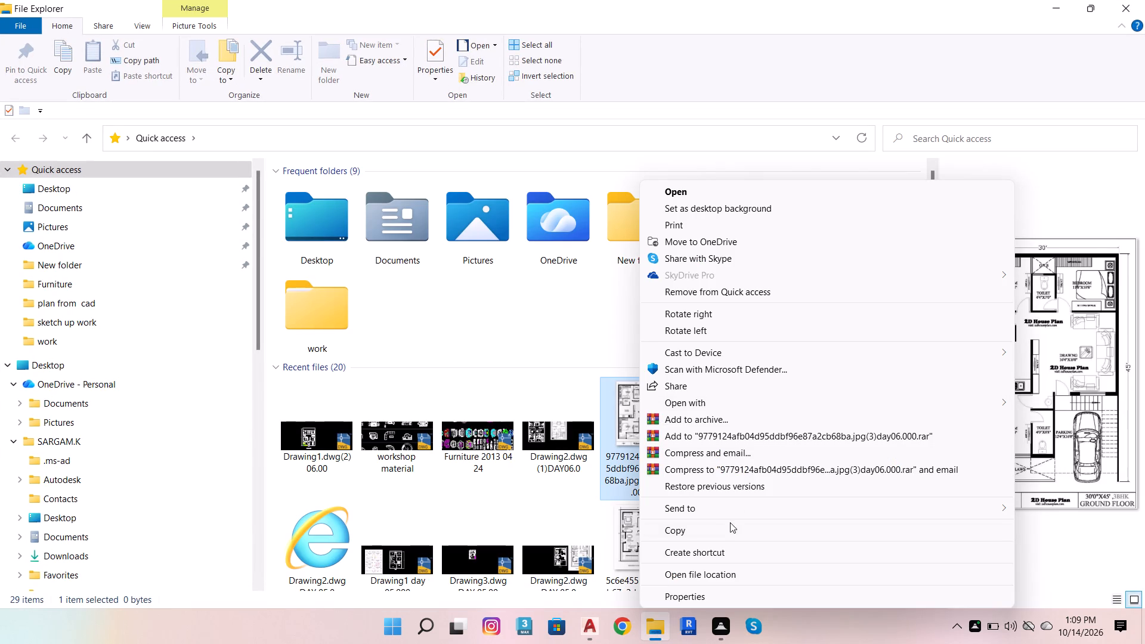
pyautogui.click(724, 526)
pyautogui.click(1141, 1)
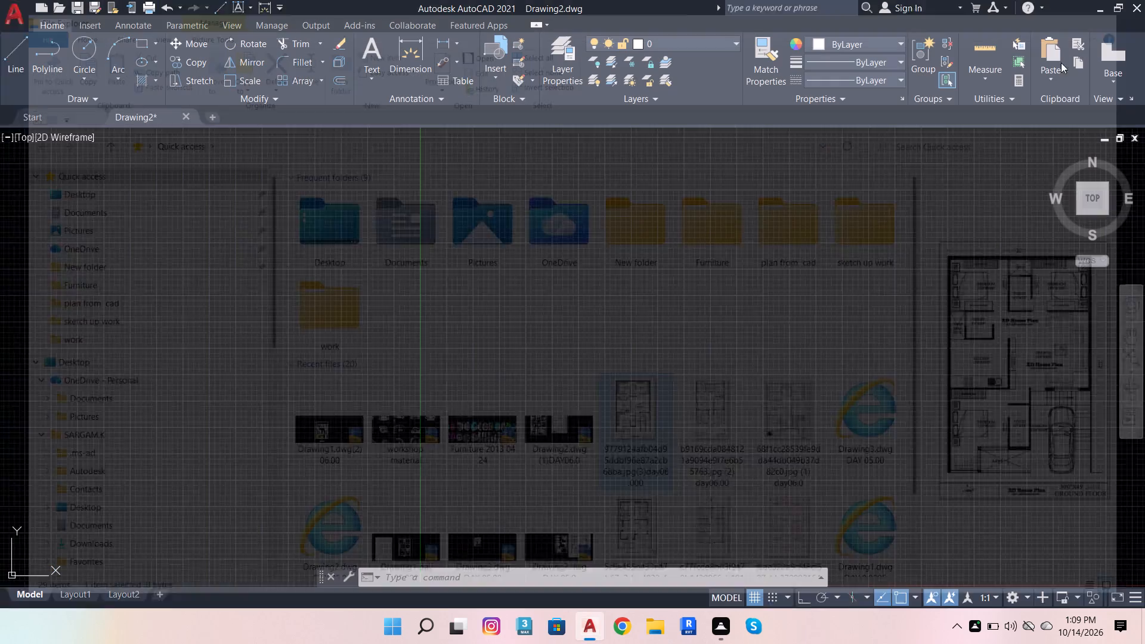
pyautogui.hotkey('ctrl', 'v')
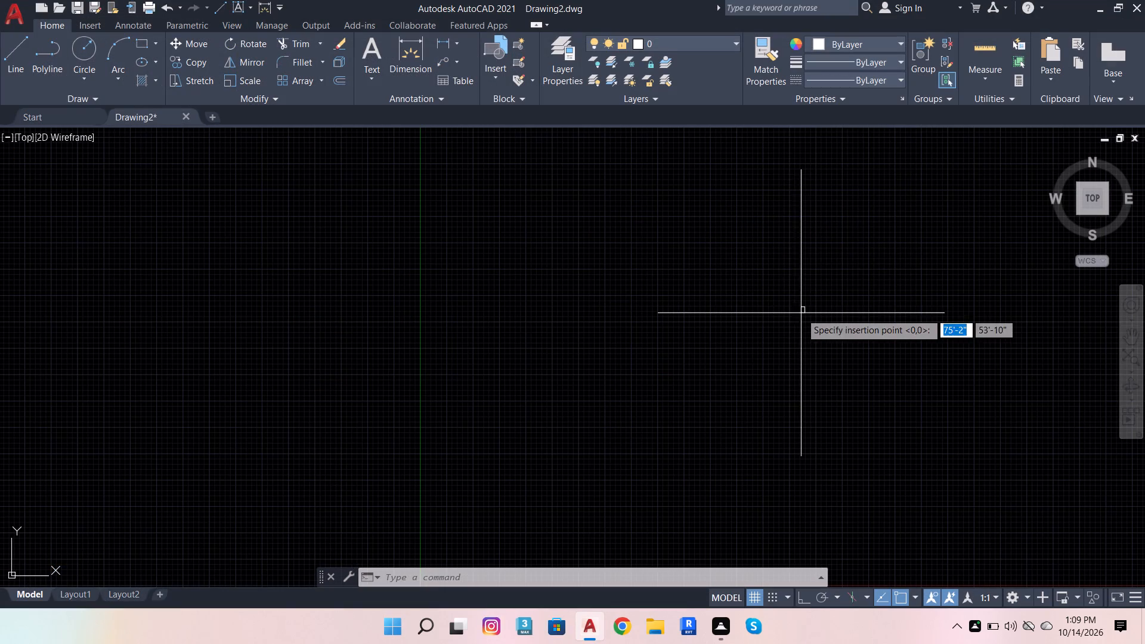
pyautogui.scroll(-3, 689, 348)
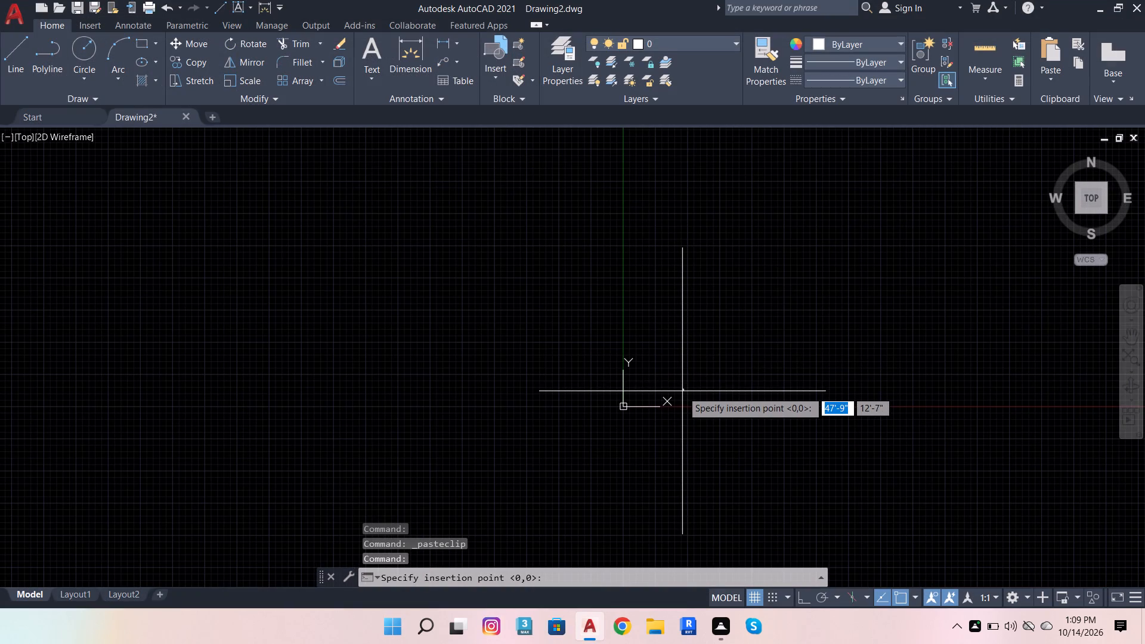
pyautogui.click(682, 391)
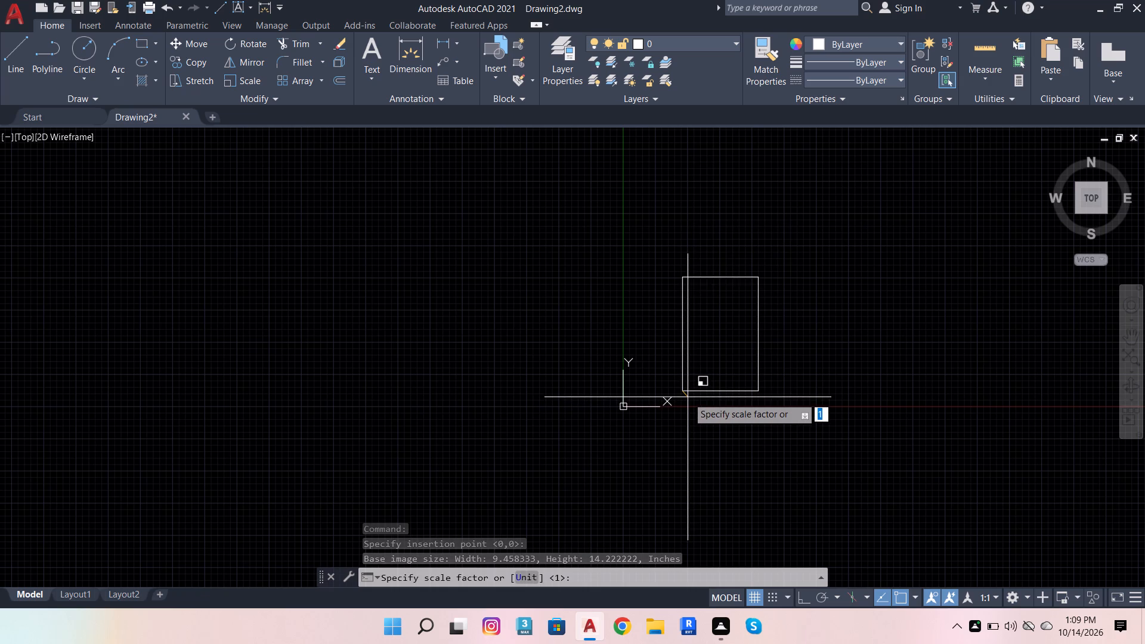
pyautogui.click(689, 395)
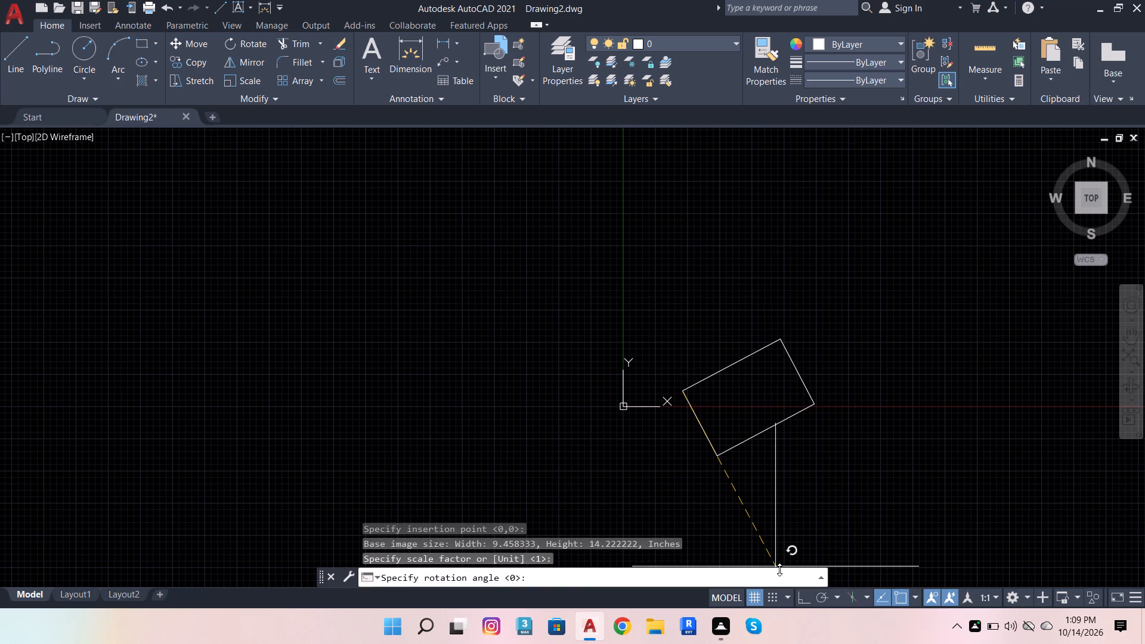
pyautogui.click(802, 597)
pyautogui.click(795, 395)
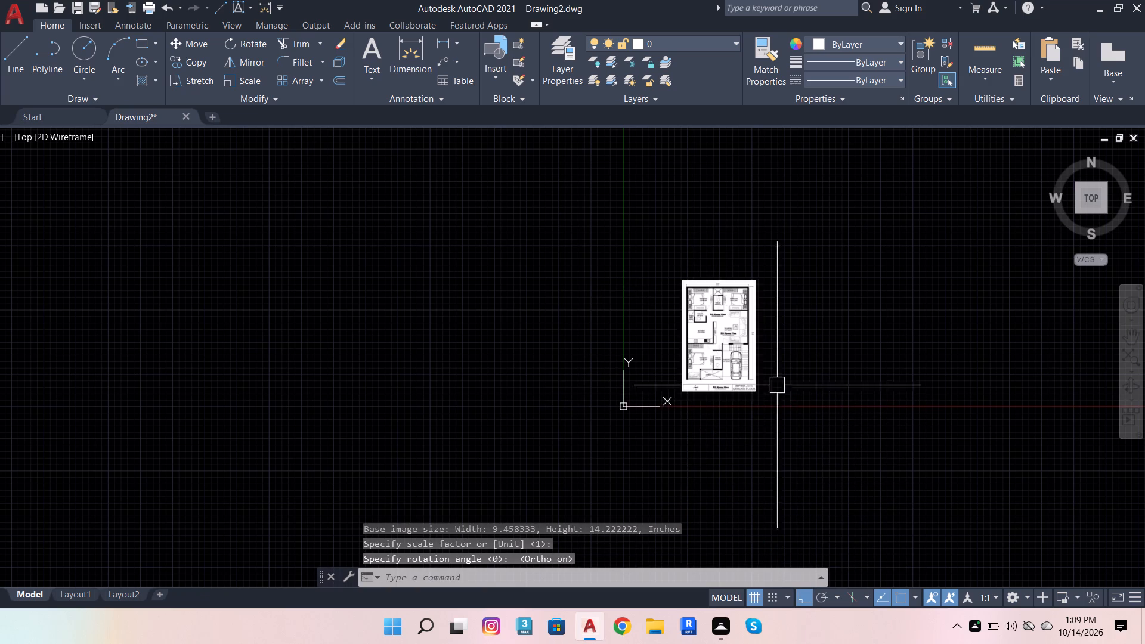
# Draw a closed 30' by 45' rectangular outline with lines beside the reference plan image.
pyautogui.scroll(2, 694, 350)
pyautogui.scroll(1, 809, 199)
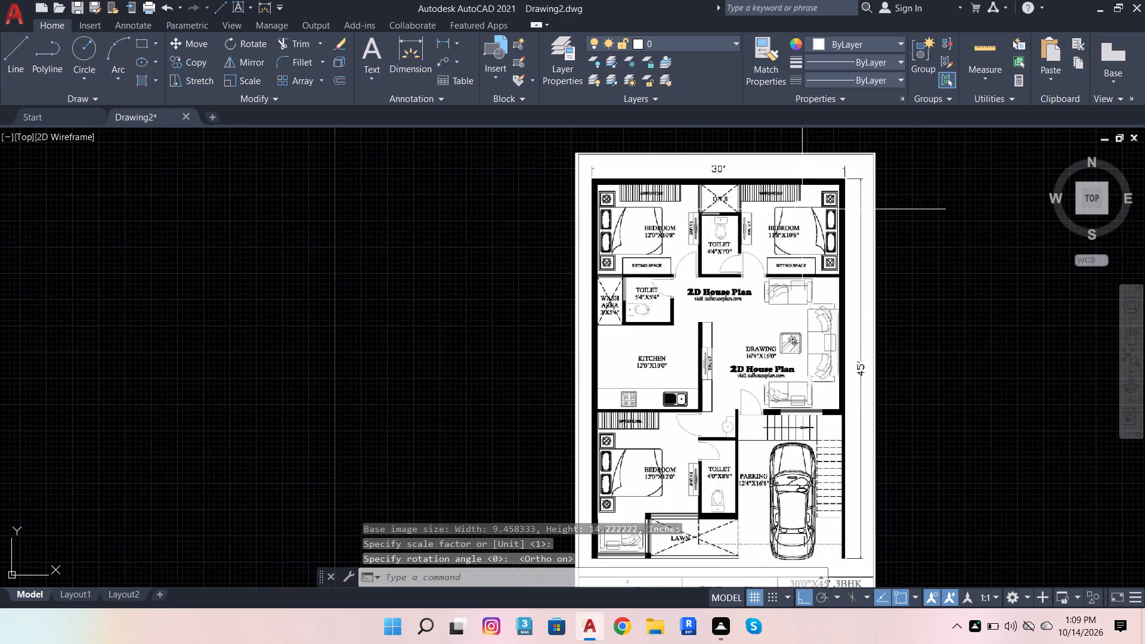
pyautogui.scroll(1, 802, 210)
pyautogui.scroll(-2, 791, 239)
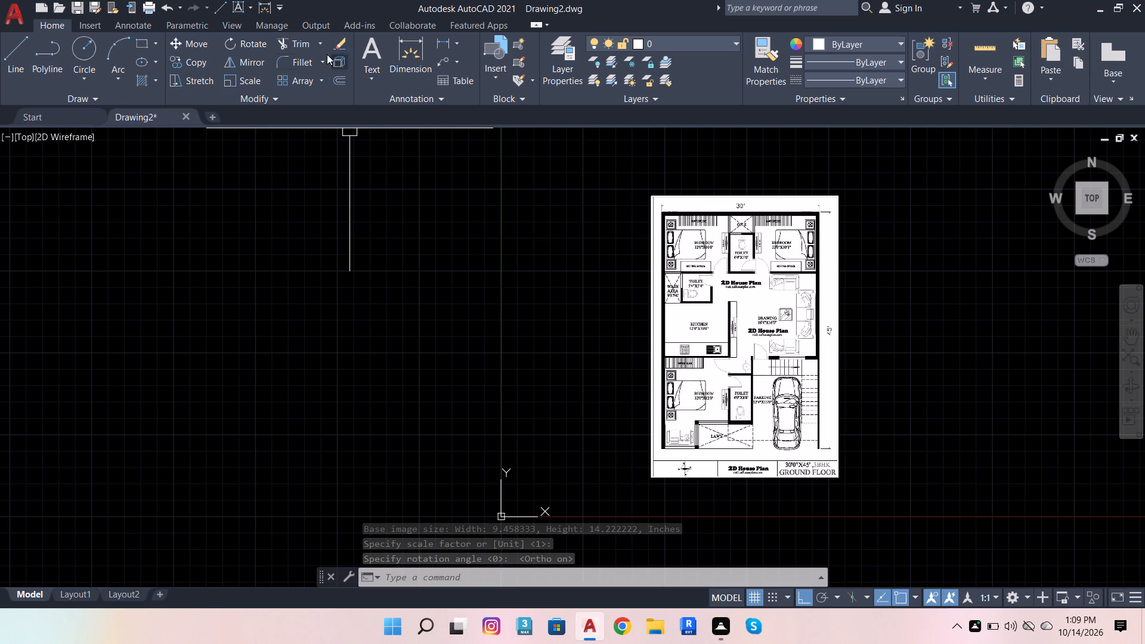
pyautogui.click(19, 50)
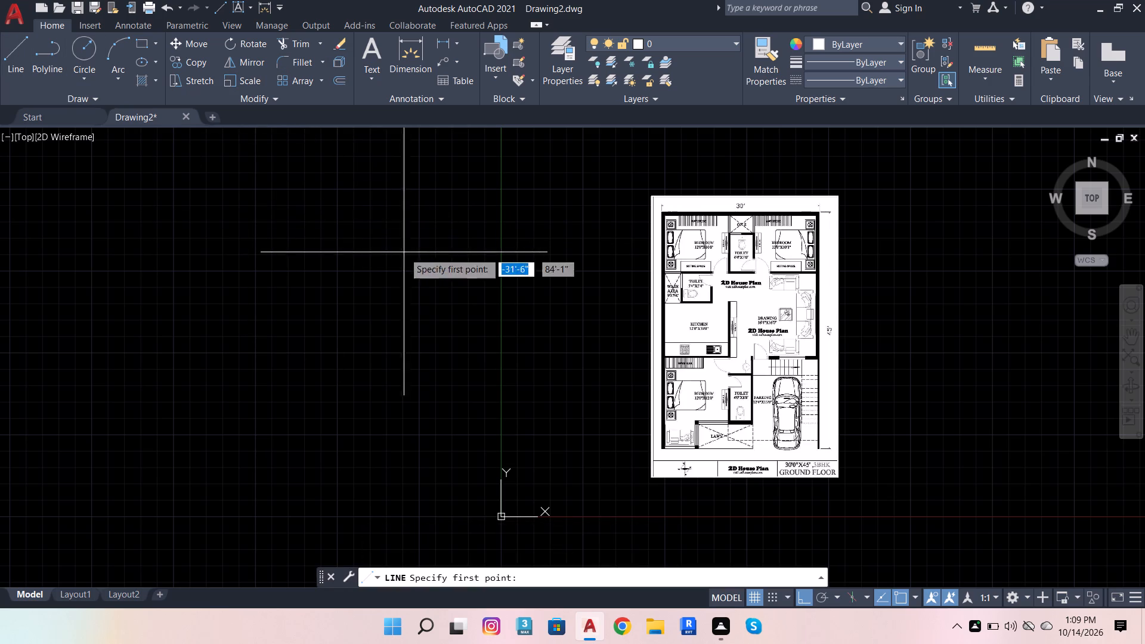
pyautogui.click(506, 239)
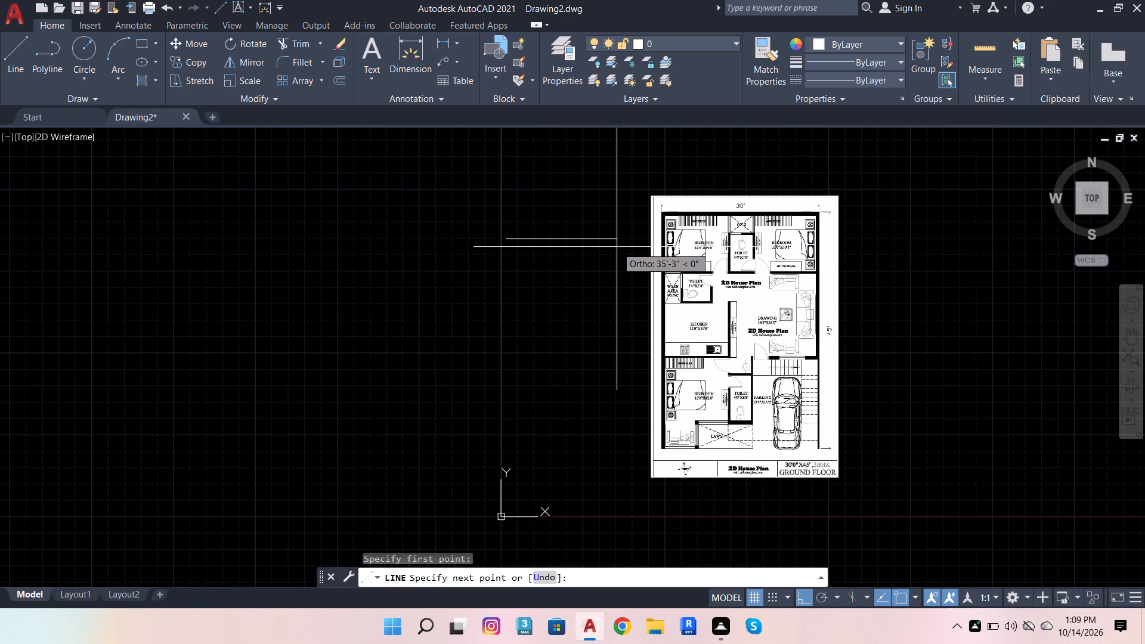
pyautogui.write("30'")
pyautogui.press('Return')
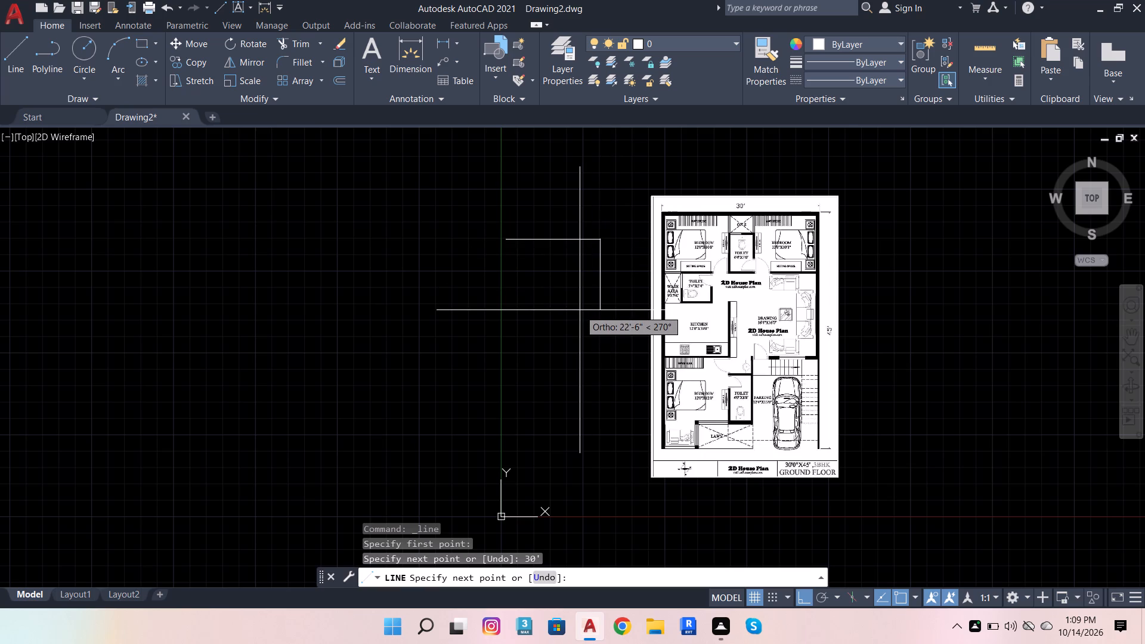
pyautogui.write("45'")
pyautogui.press('Return')
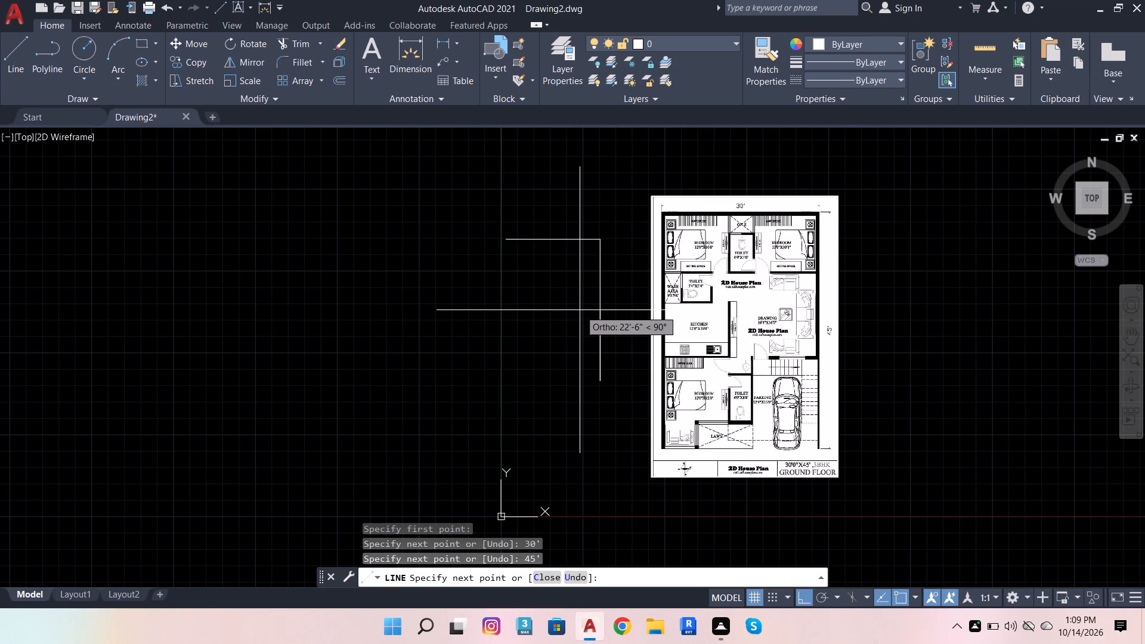
pyautogui.write("30'")
pyautogui.press('Return')
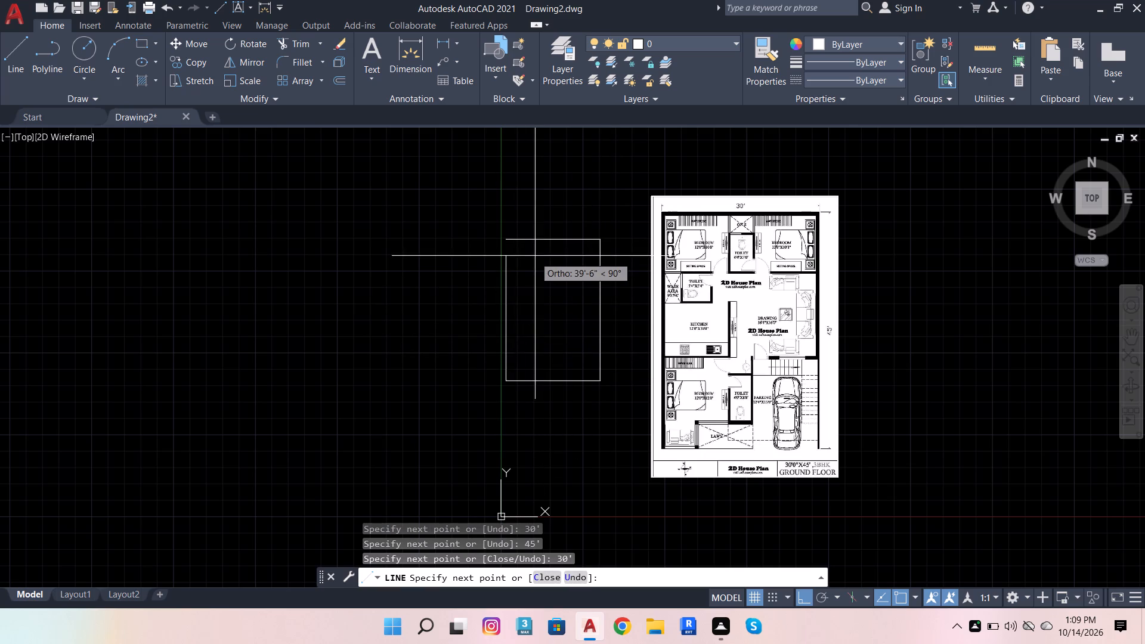
pyautogui.click(509, 239)
pyautogui.press('Escape')
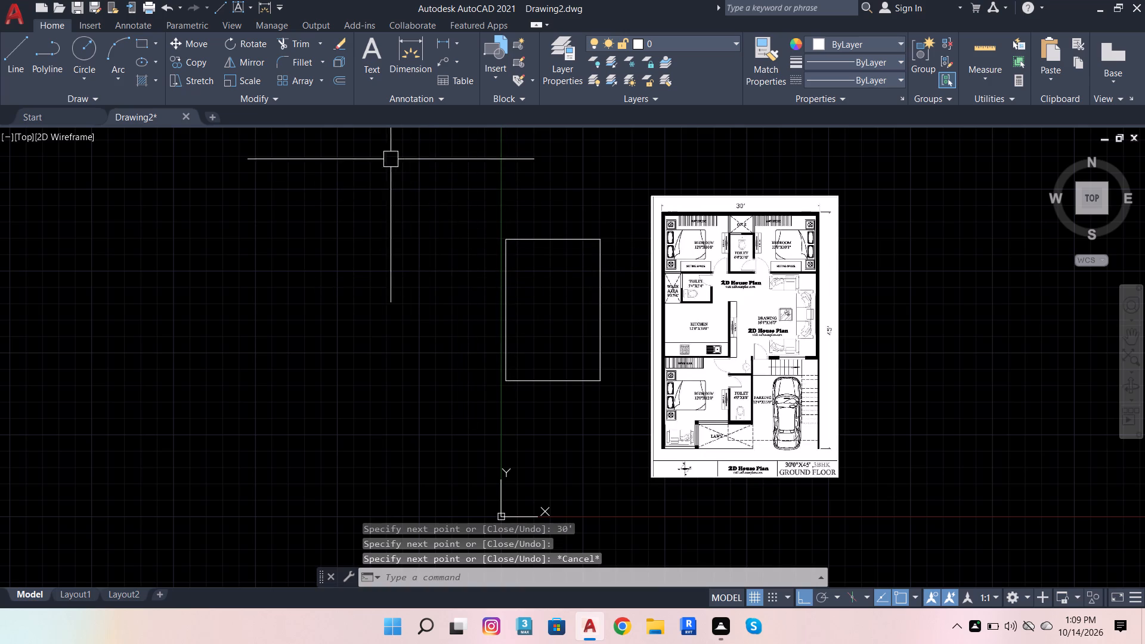
# Offset the top, left and right lines of the 30' x 45' outline 9" inward as outer wall thickness.
pyautogui.click(334, 79)
pyautogui.scroll(3, 487, 210)
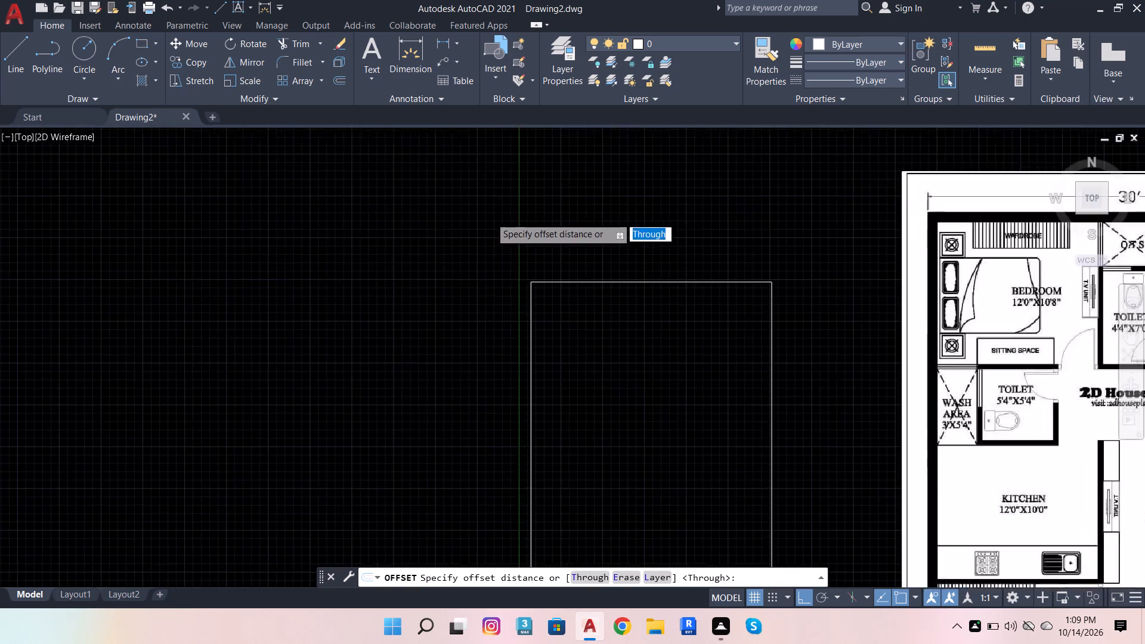
pyautogui.click(583, 328)
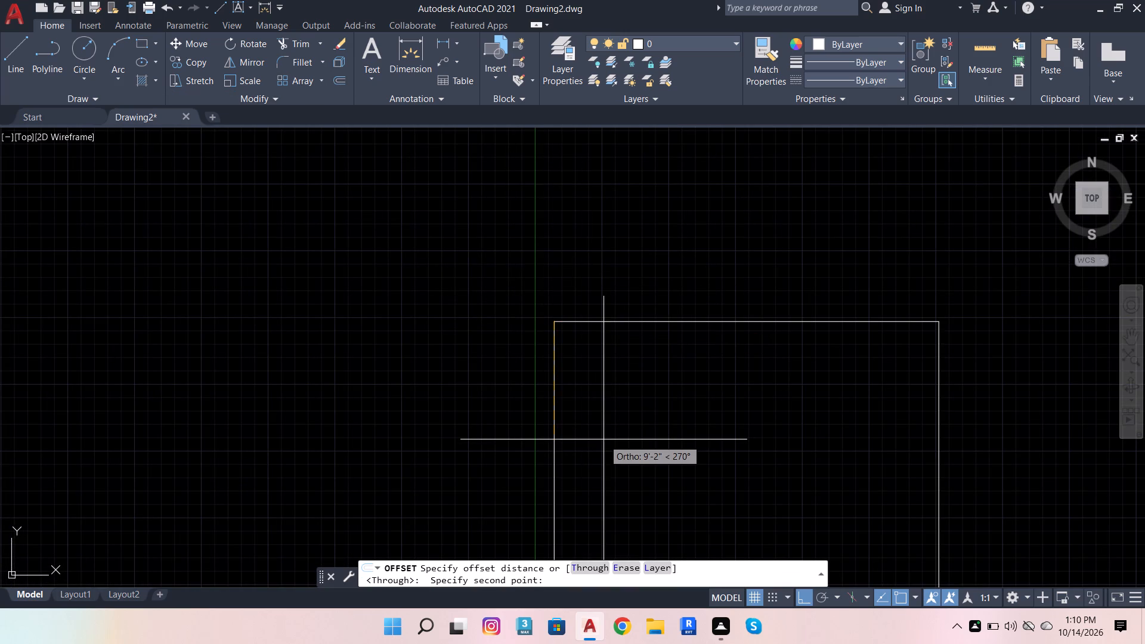
pyautogui.press('9')
pyautogui.press('Return')
pyautogui.click(662, 326)
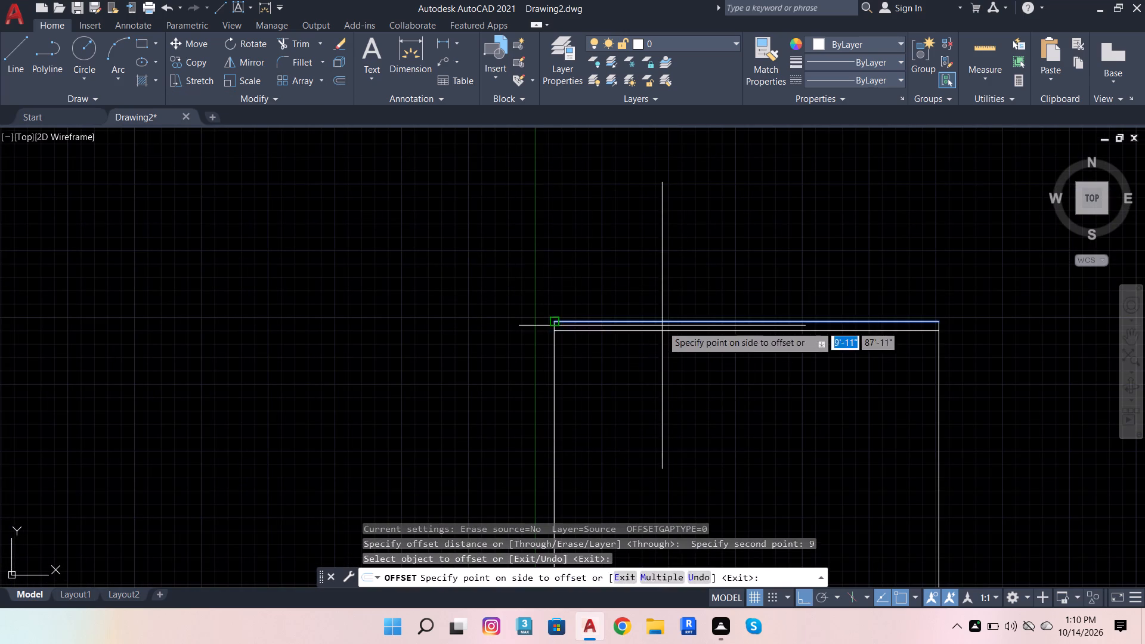
pyautogui.click(648, 370)
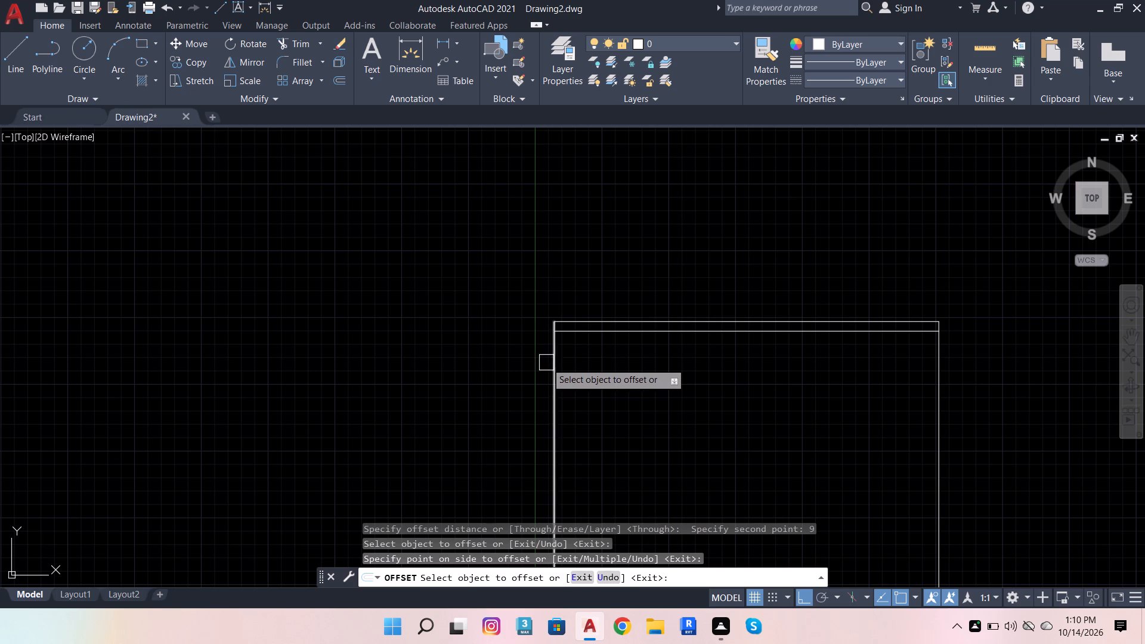
pyautogui.click(547, 363)
pyautogui.click(645, 370)
pyautogui.click(936, 366)
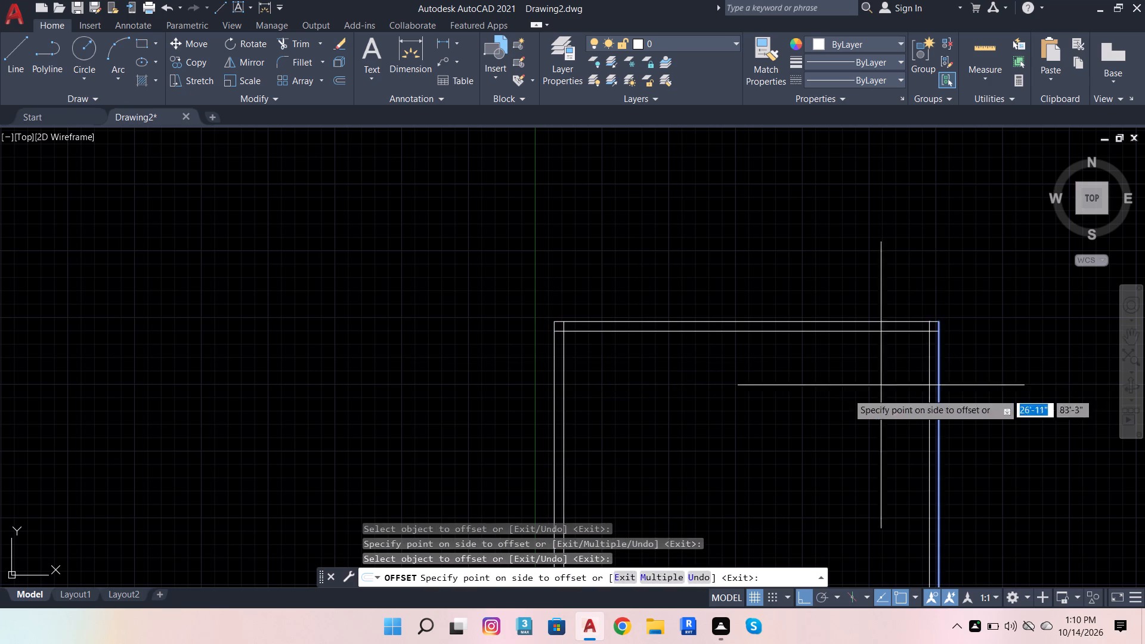
pyautogui.click(813, 398)
pyautogui.scroll(-3, 561, 367)
pyautogui.scroll(-1, 739, 407)
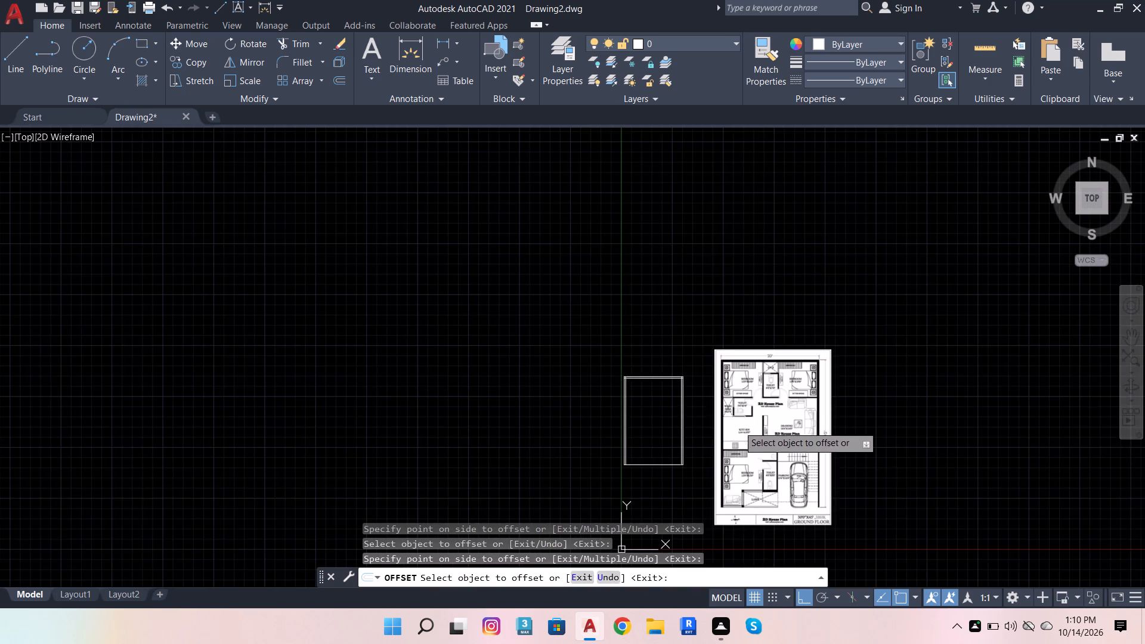
pyautogui.scroll(3, 793, 522)
pyautogui.scroll(-2, 789, 509)
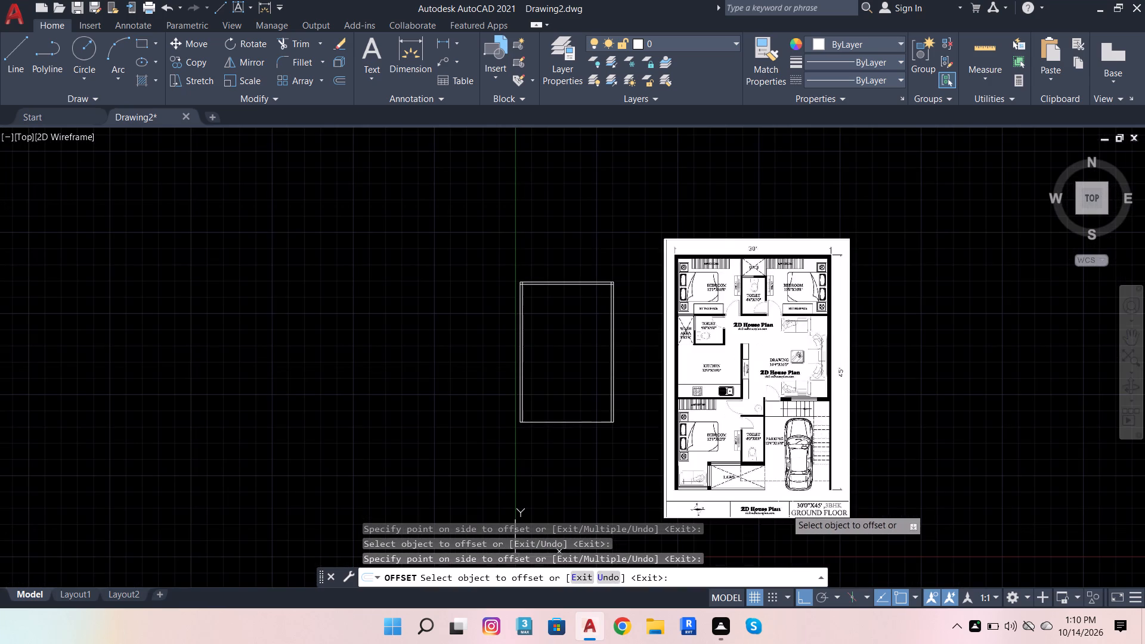
# Offset the bottom line of the 30' x 45' outline 9" inward as outer wall thickness.
pyautogui.scroll(2, 539, 430)
pyautogui.click(572, 413)
pyautogui.click(573, 364)
pyautogui.scroll(-1, 589, 429)
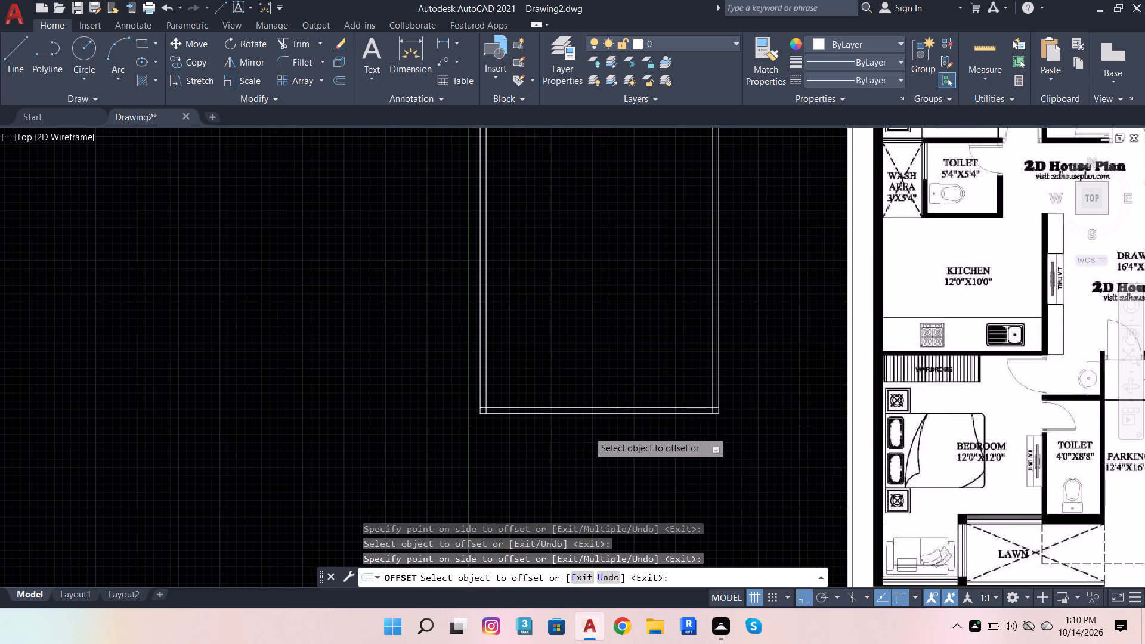
pyautogui.scroll(-1, 585, 438)
pyautogui.press('Escape')
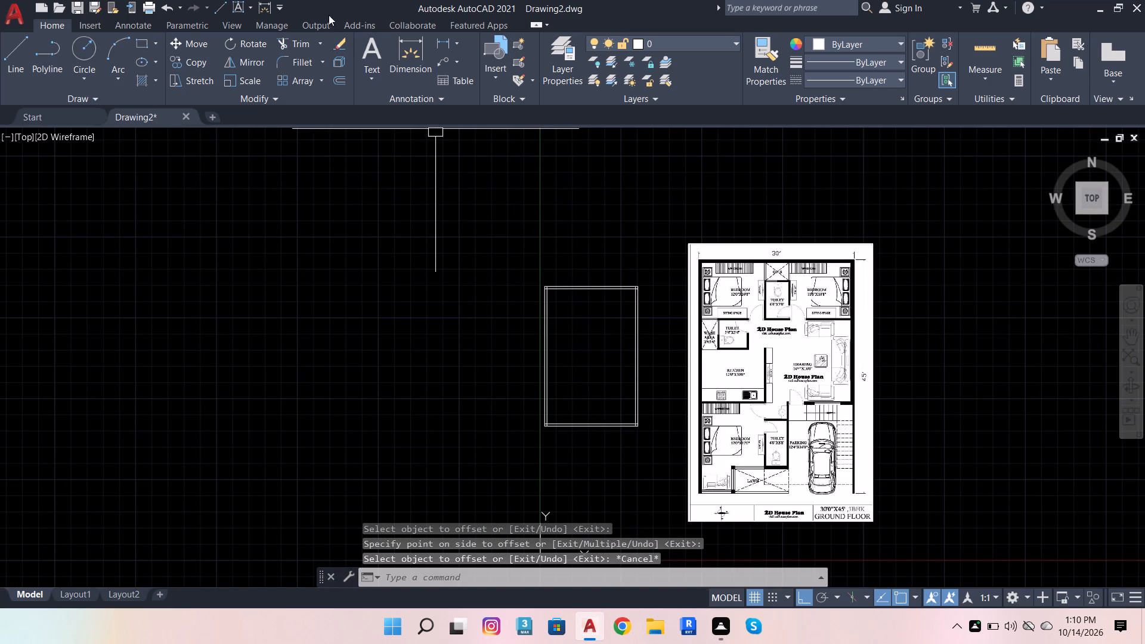
# Trim the overlapping inner wall line ends at the top two corners of the outer wall outline.
pyautogui.click(308, 41)
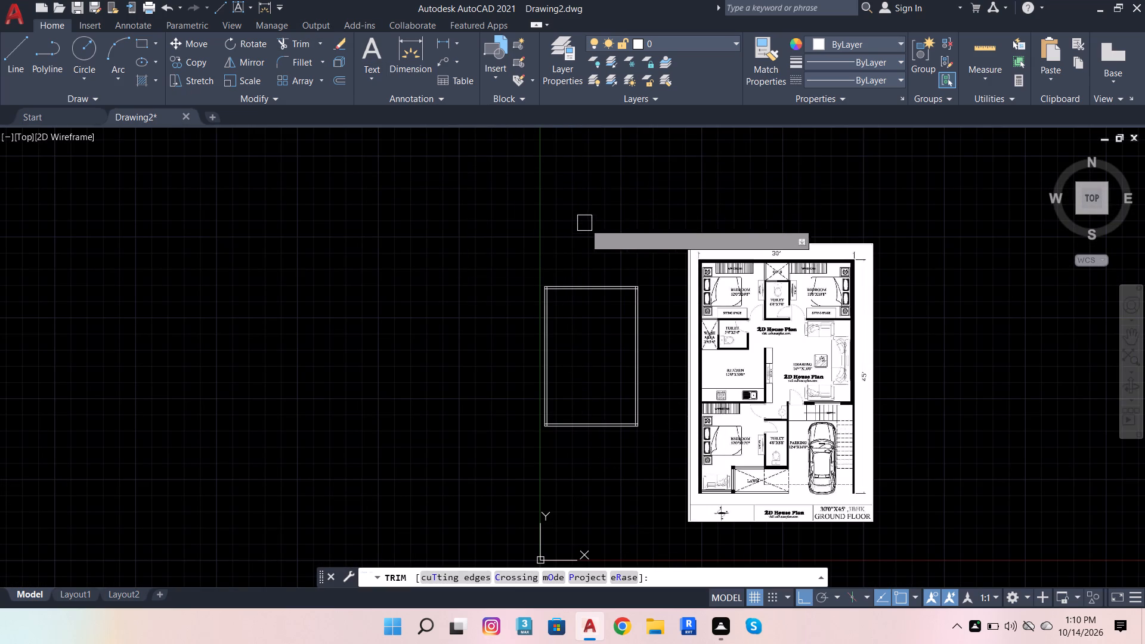
pyautogui.scroll(3, 654, 244)
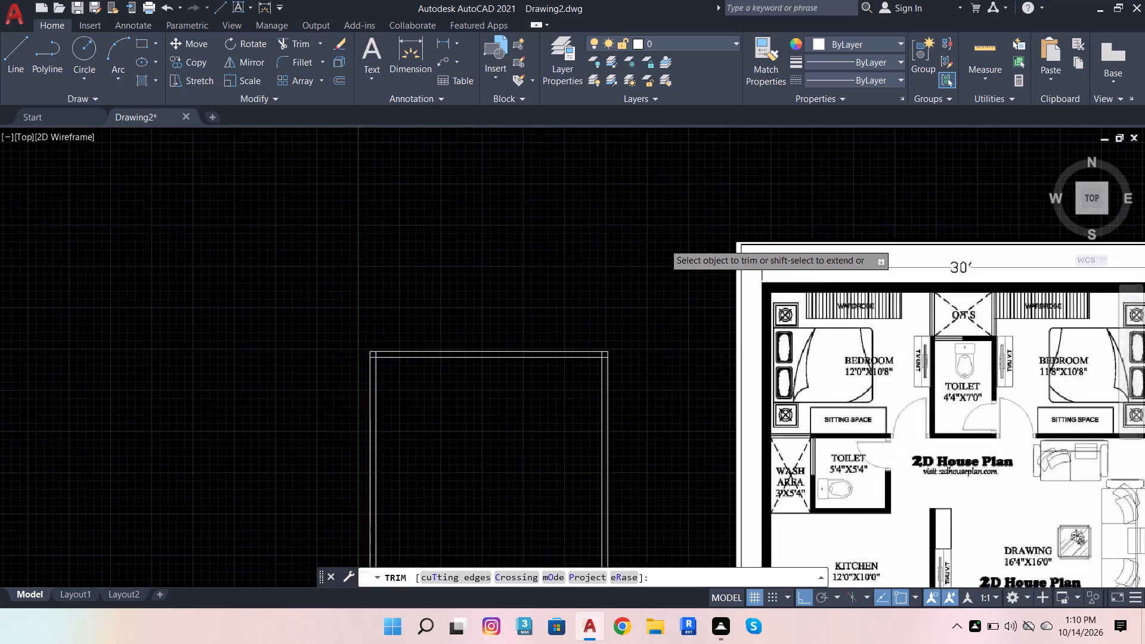
pyautogui.scroll(4, 575, 424)
pyautogui.click(499, 416)
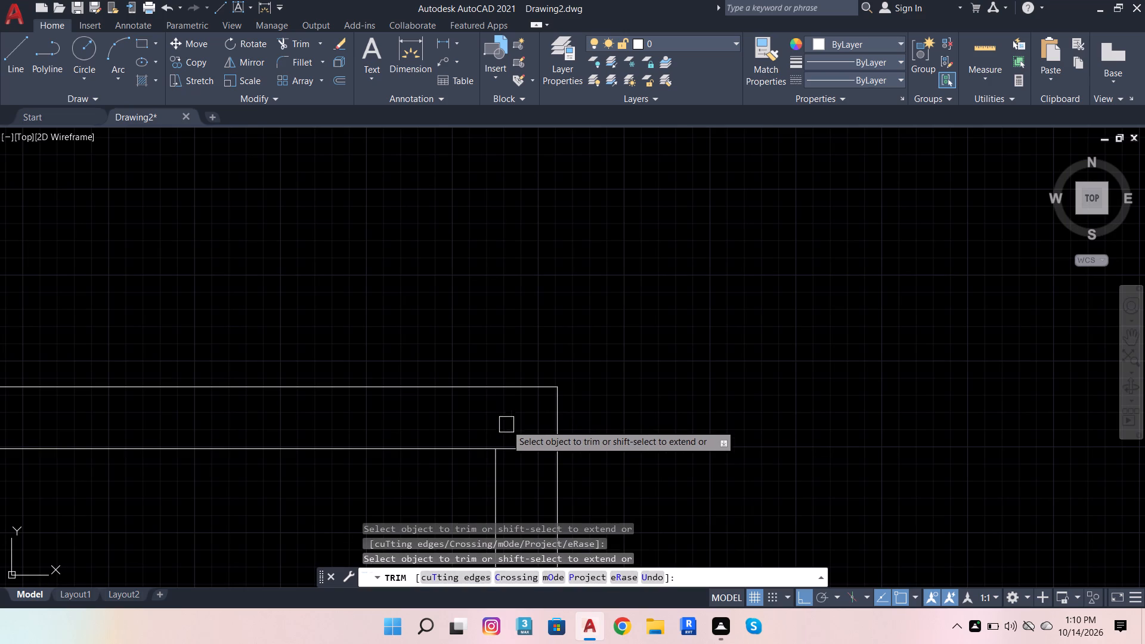
pyautogui.click(510, 453)
pyautogui.scroll(-3, 748, 387)
pyautogui.scroll(2, 128, 414)
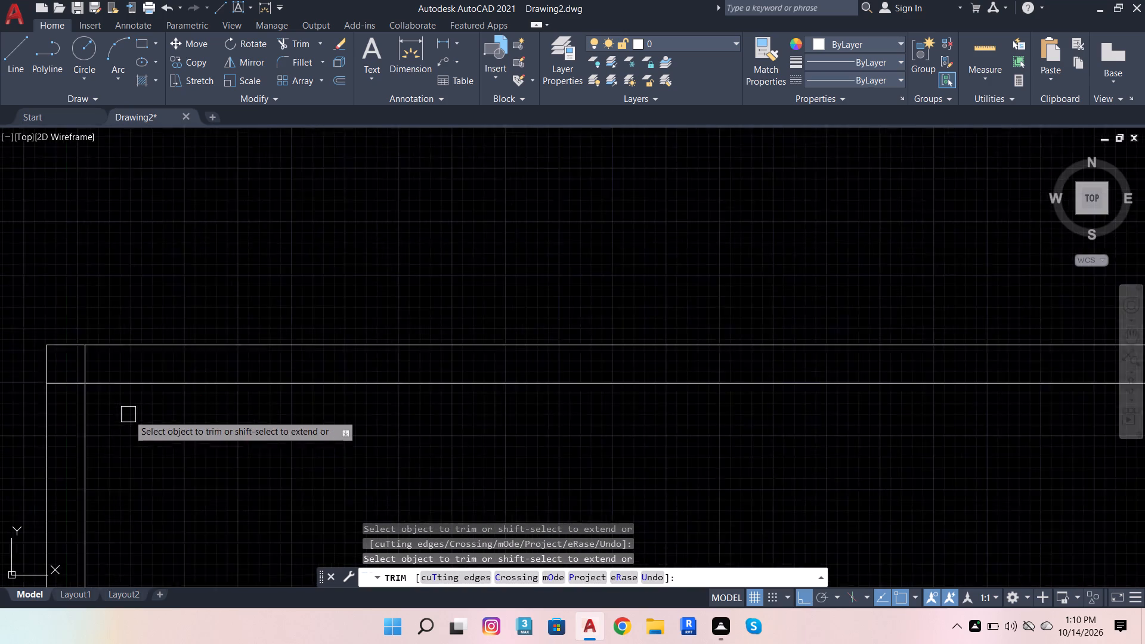
pyautogui.scroll(1, 128, 414)
pyautogui.click(49, 327)
pyautogui.click(69, 336)
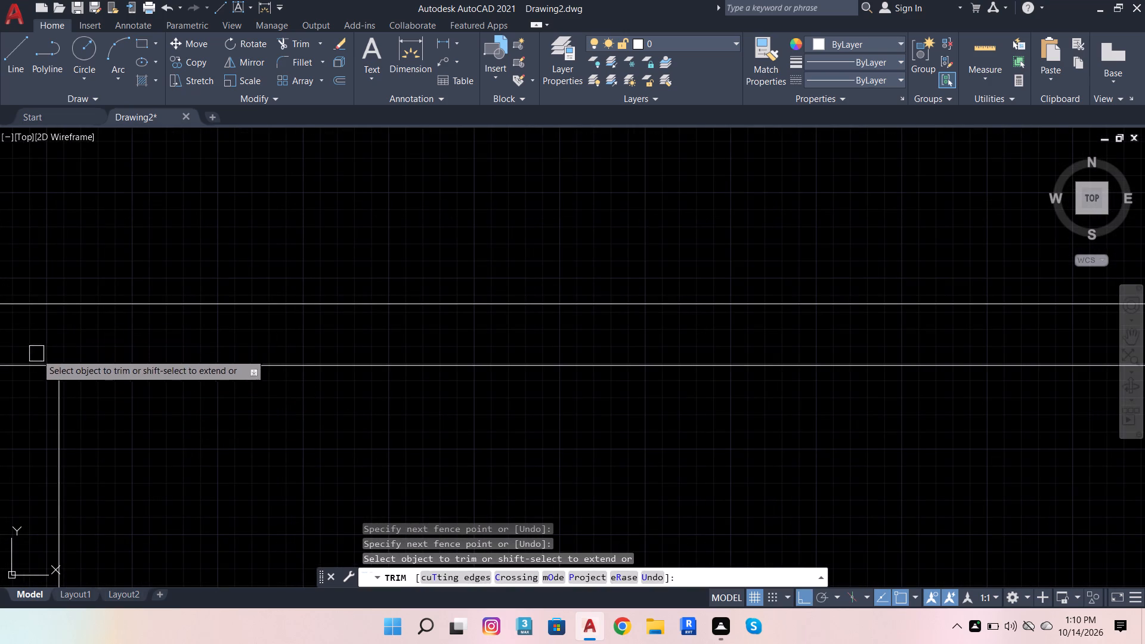
pyautogui.click(24, 362)
pyautogui.scroll(-3, 299, 272)
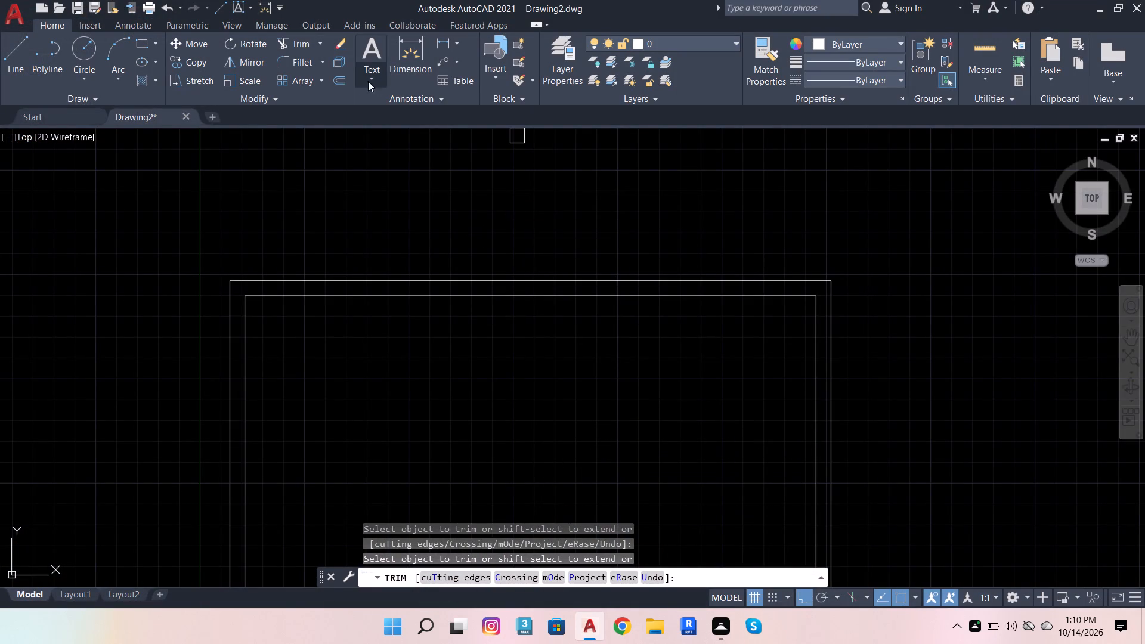
# Offset the inner top wall line 10'8" downward to mark the depth of the top bedrooms.
pyautogui.click(340, 78)
pyautogui.click(255, 291)
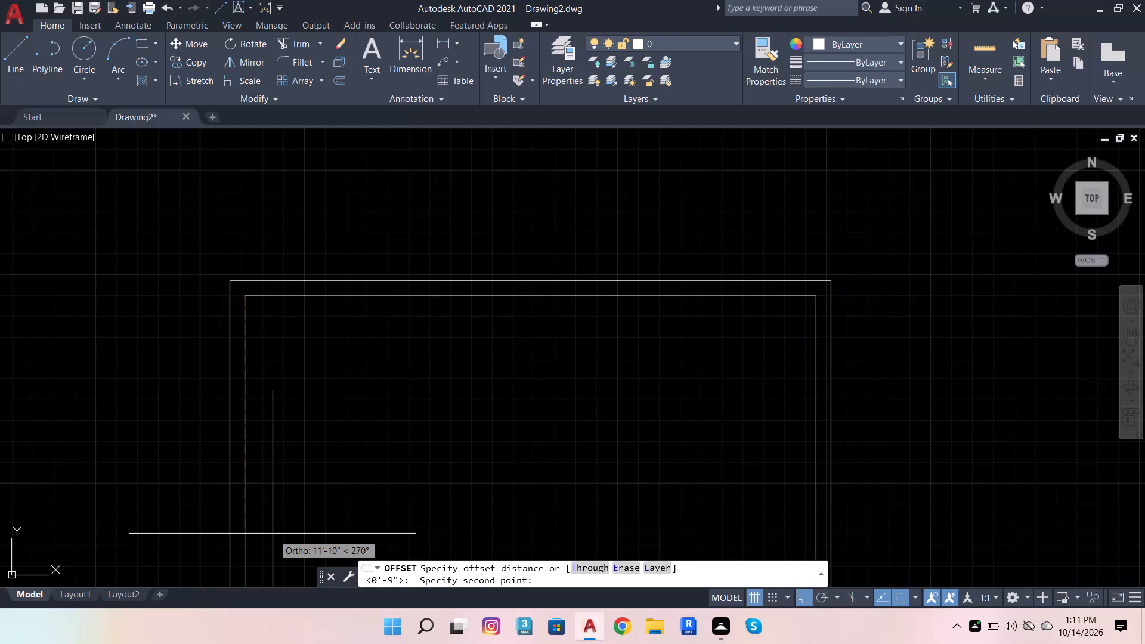
pyautogui.scroll(-4, 304, 436)
pyautogui.scroll(2, 305, 455)
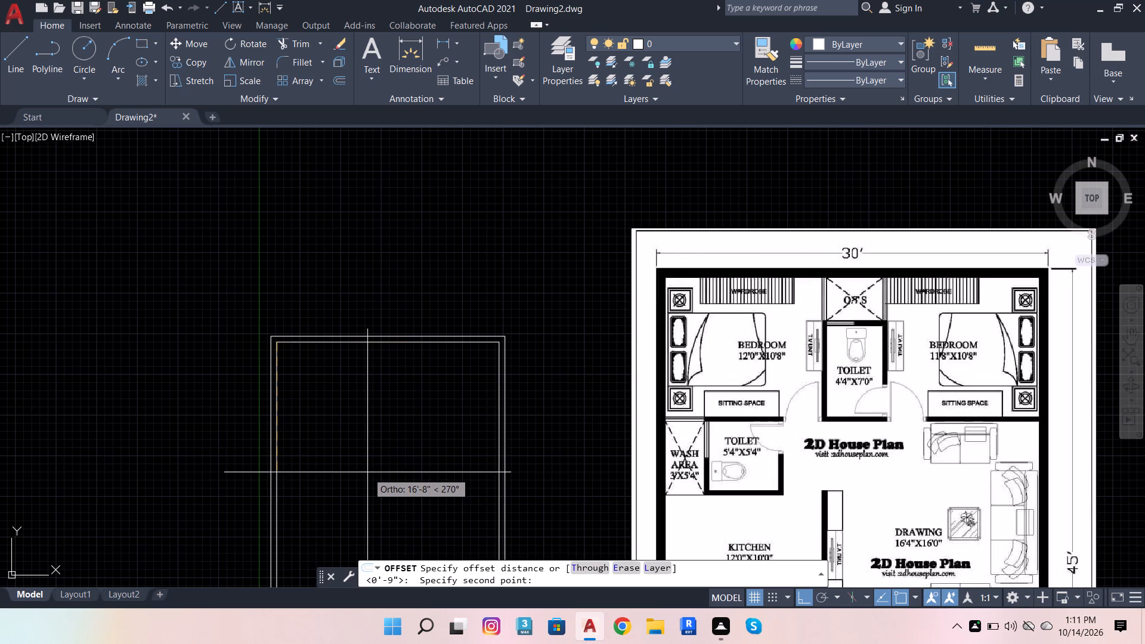
pyautogui.write("10'")
pyautogui.press('8')
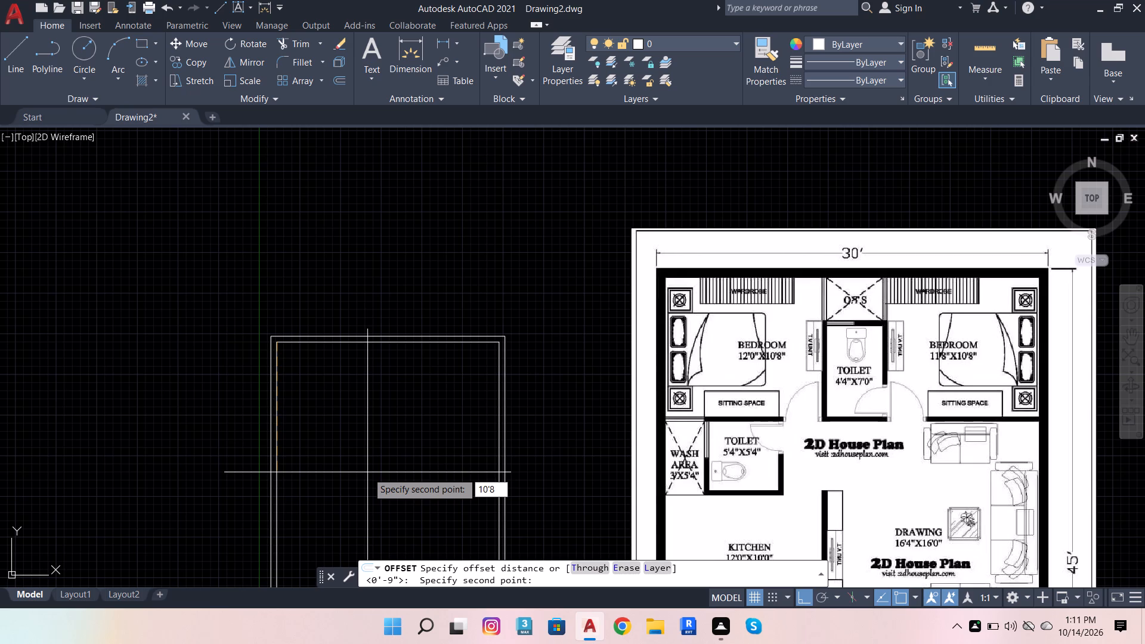
pyautogui.press('Return')
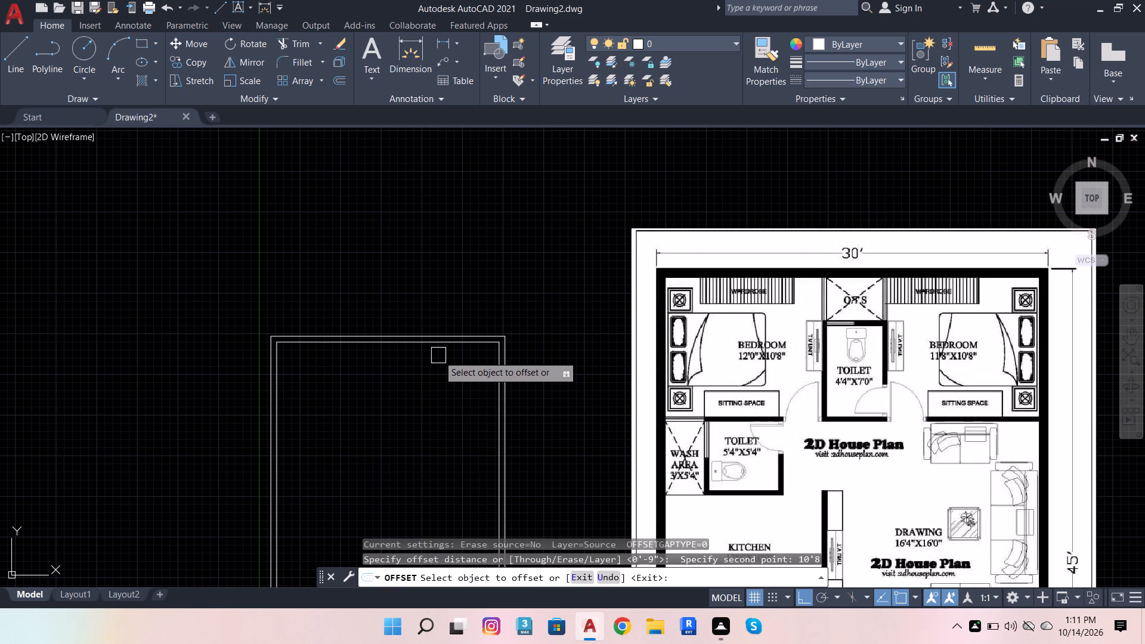
pyautogui.click(442, 345)
pyautogui.click(434, 404)
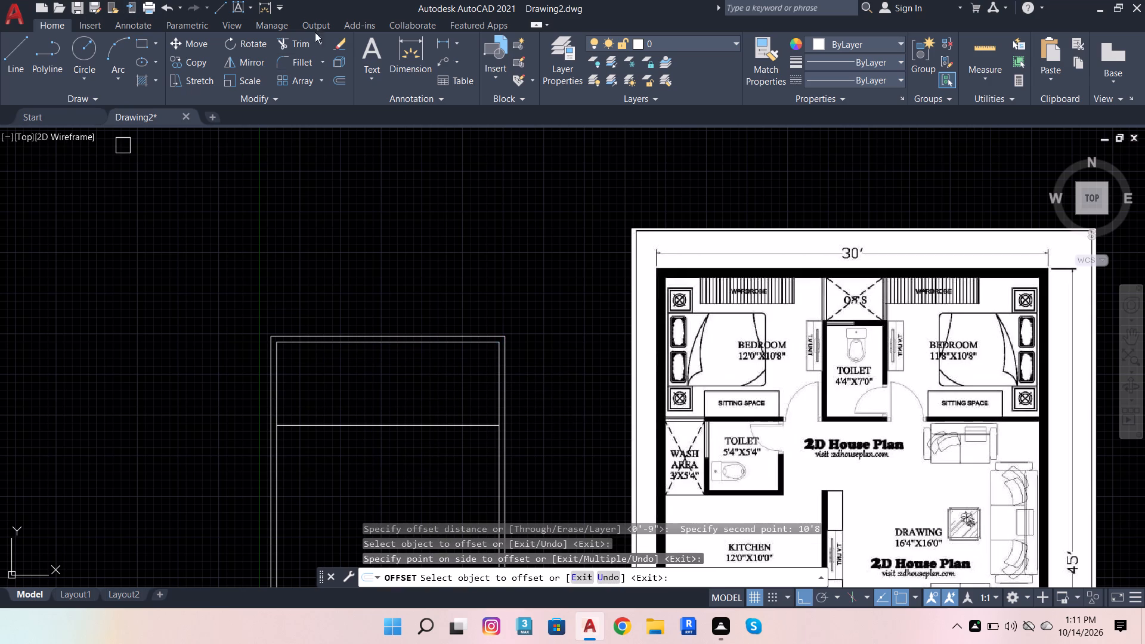
# Offset the inner left wall line 12' to the right to mark the width of the top-left bedroom.
pyautogui.click(340, 78)
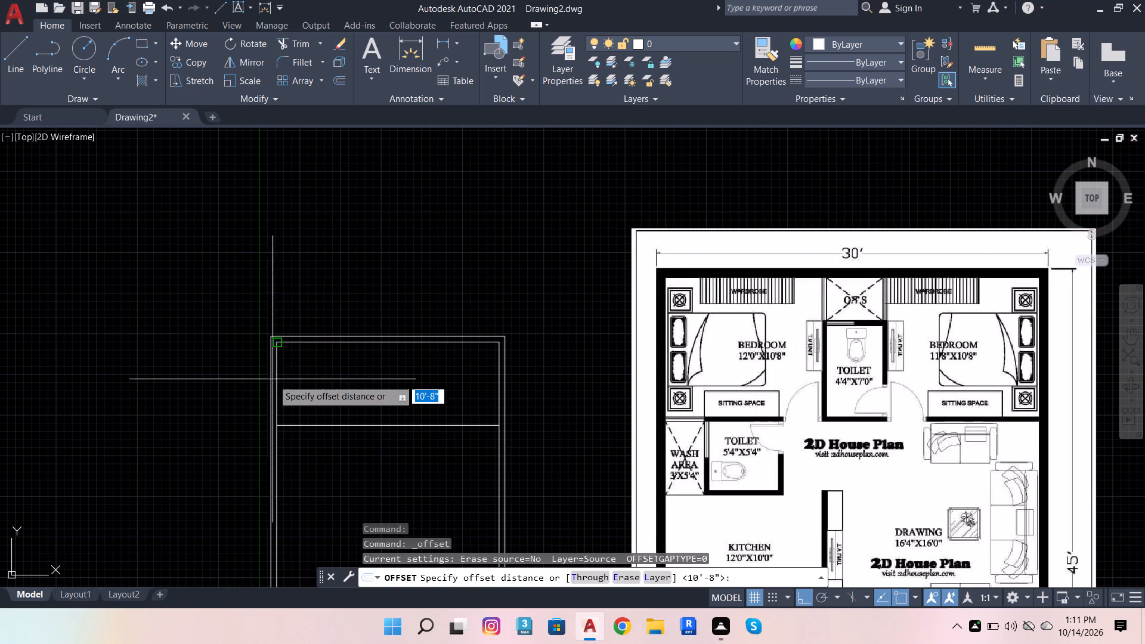
pyautogui.click(276, 341)
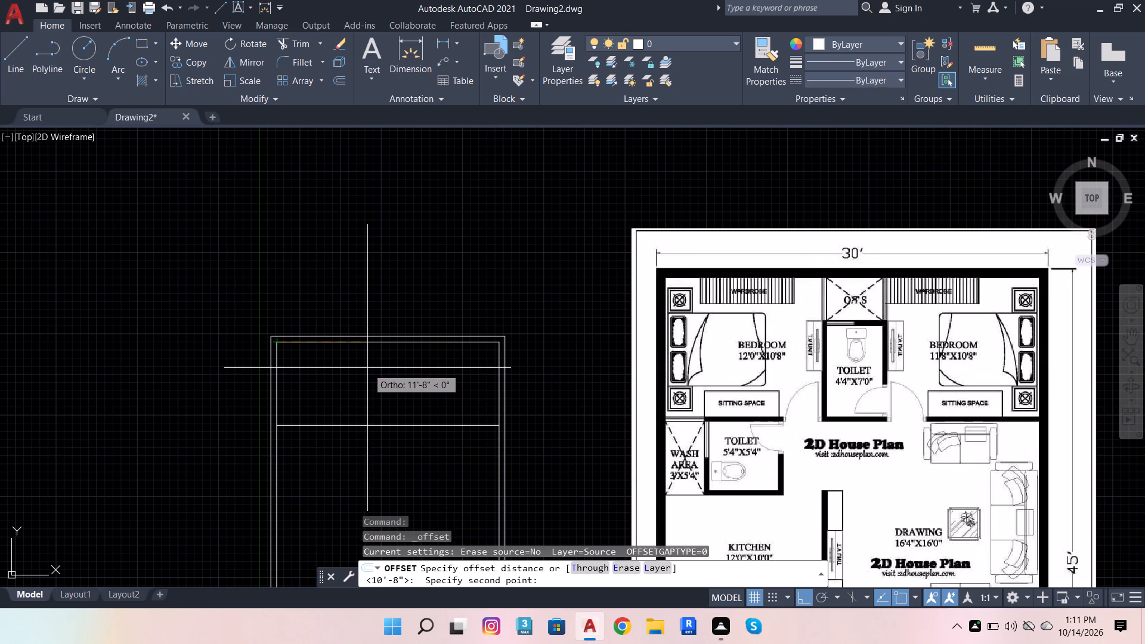
pyautogui.write("12'")
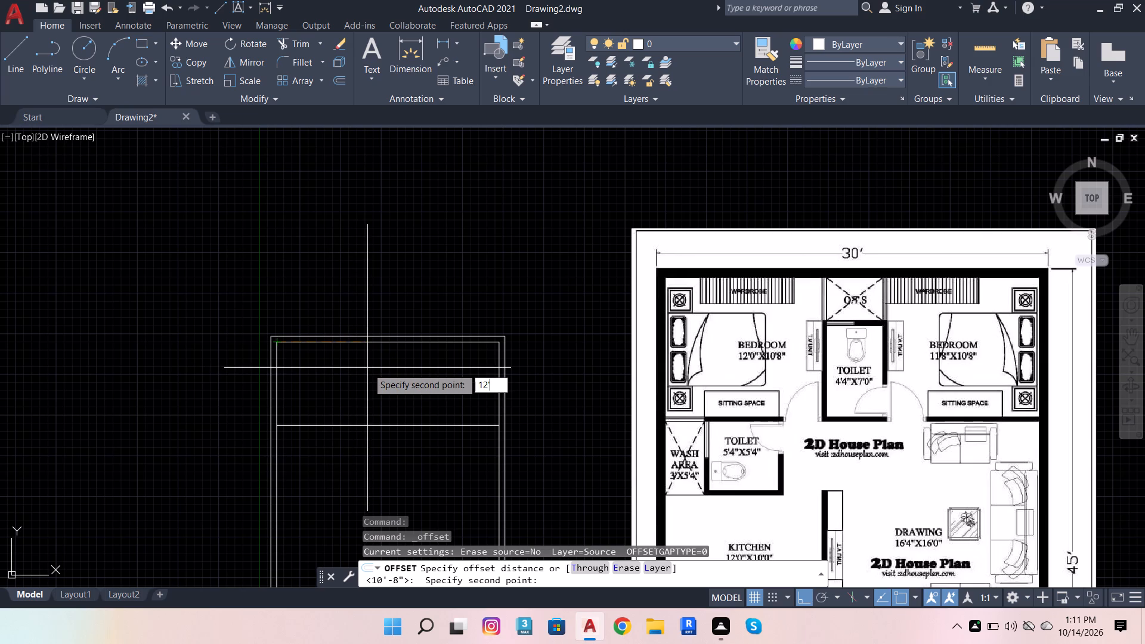
pyautogui.press('Return')
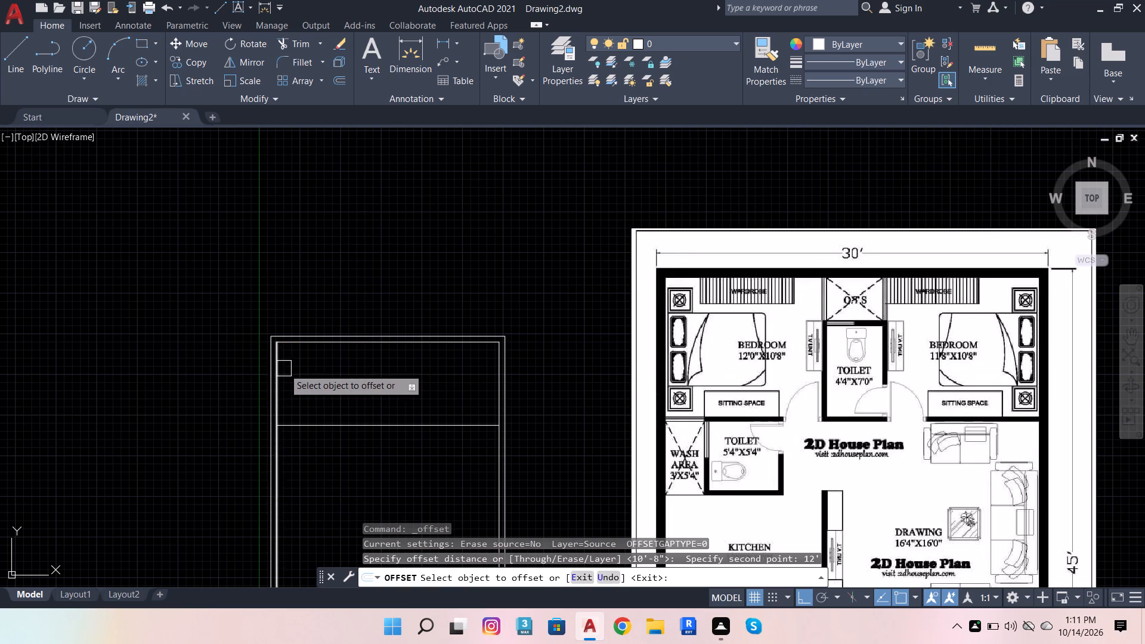
pyautogui.click(282, 368)
pyautogui.click(350, 379)
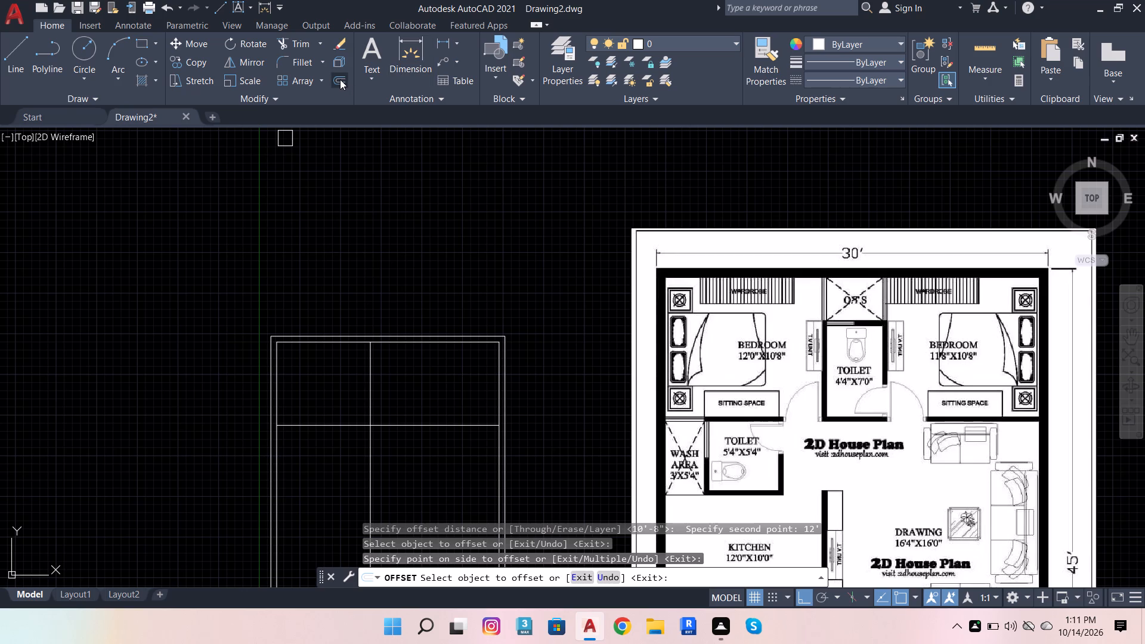
# Offset the inner right wall line 11'8" to the left to mark the width of the top-right bedroom.
pyautogui.click(340, 79)
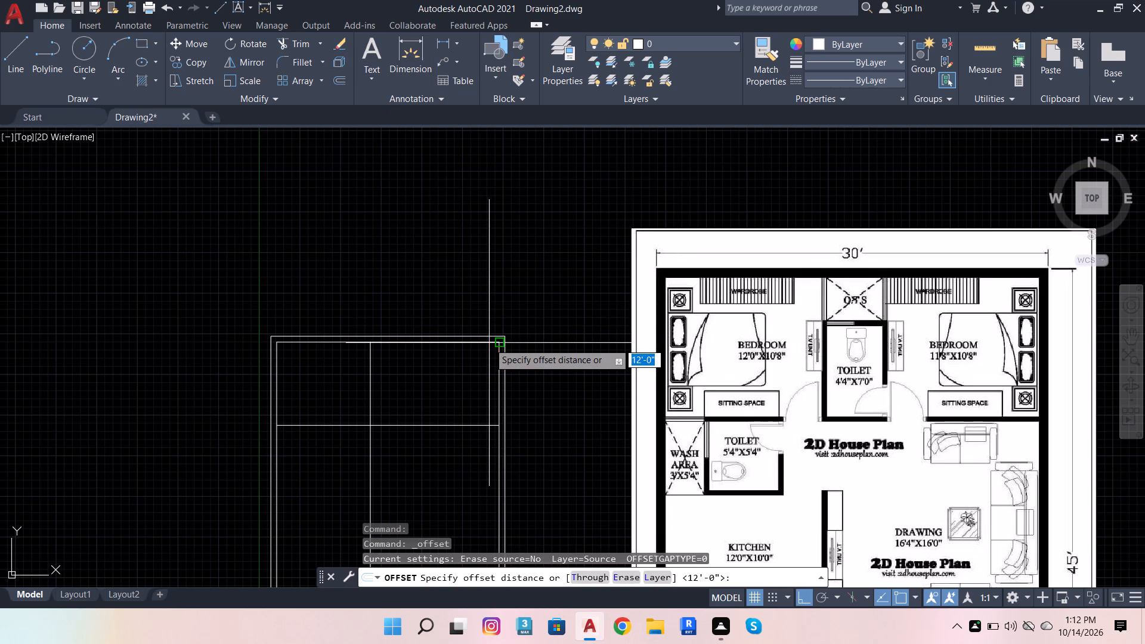
pyautogui.click(498, 341)
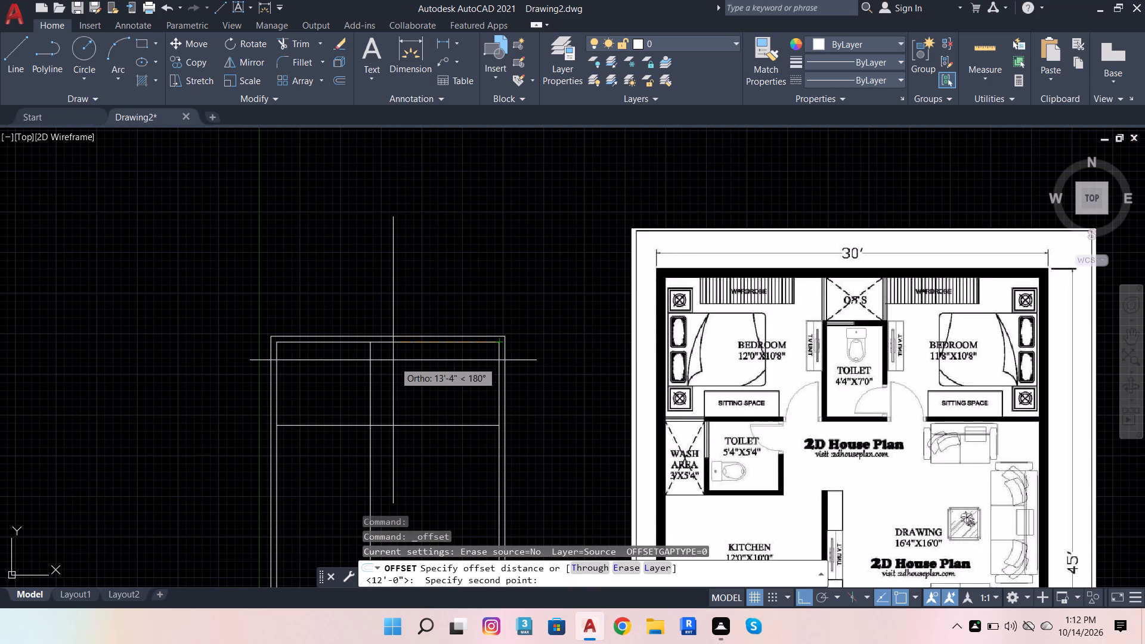
pyautogui.write("11'8")
pyautogui.press('Return')
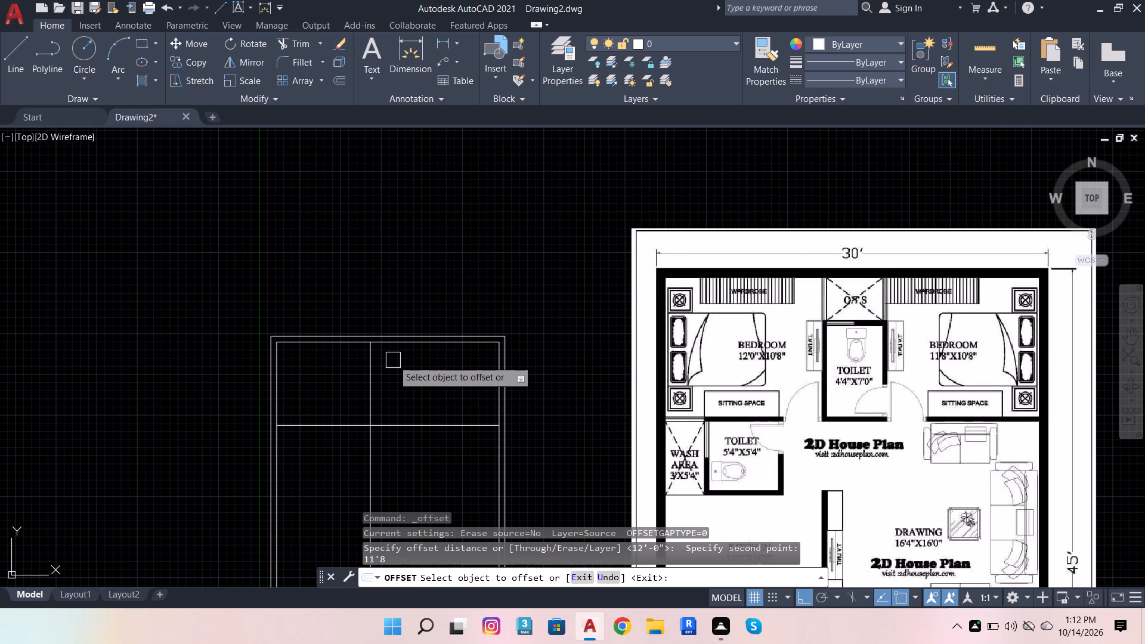
pyautogui.click(491, 363)
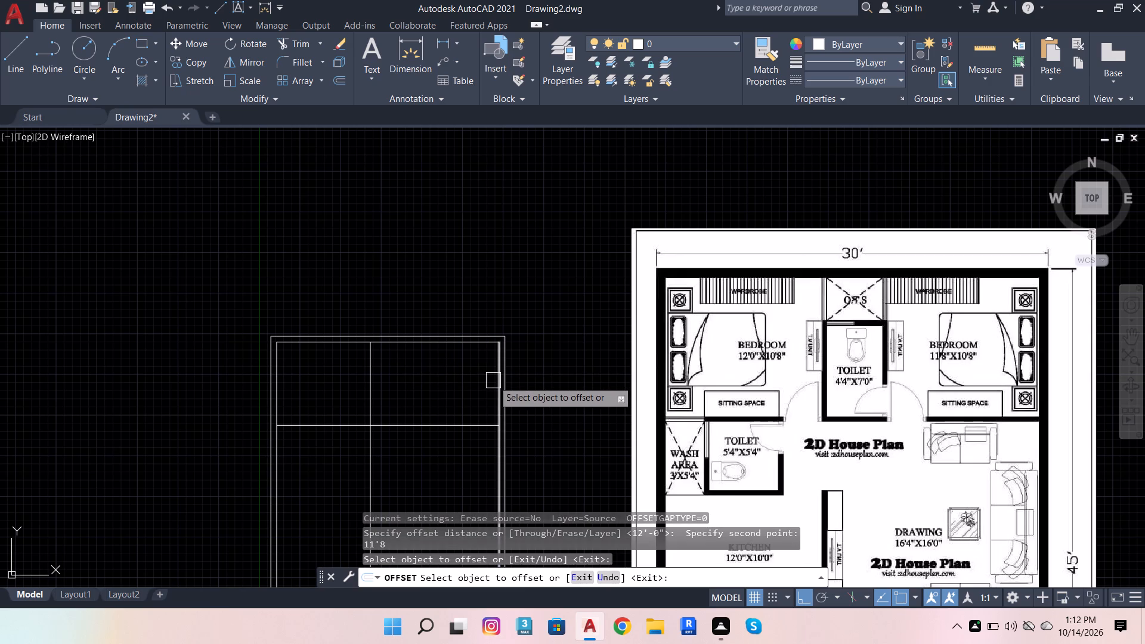
pyautogui.click(493, 380)
pyautogui.click(425, 390)
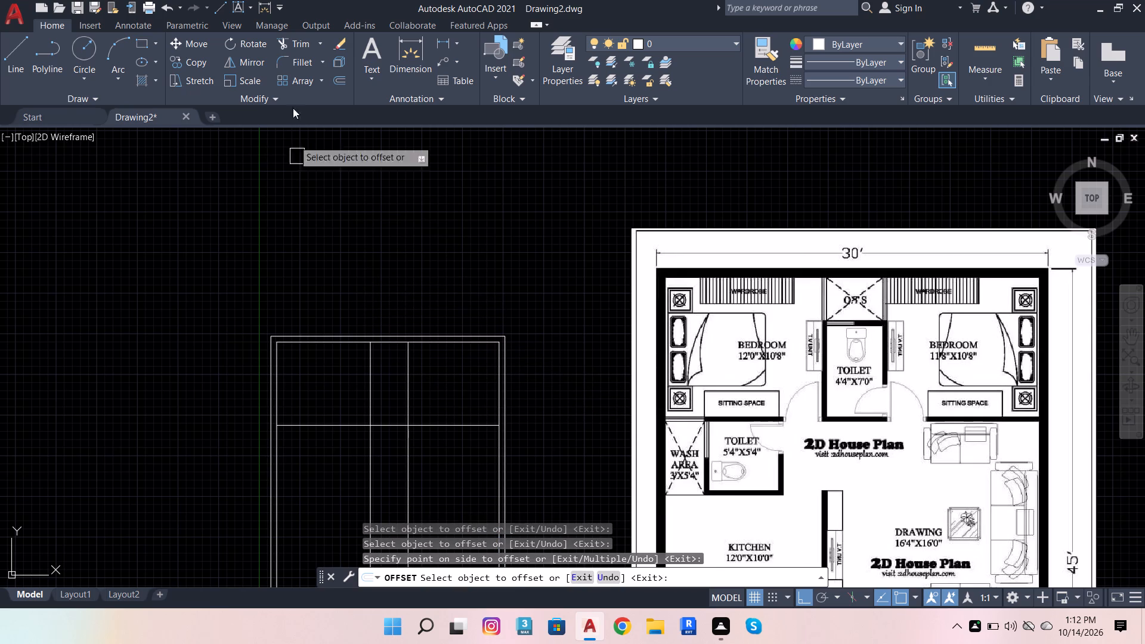
# Add a linear dimension between the two vertical bedroom lines, placed above the top wall.
pyautogui.click(407, 48)
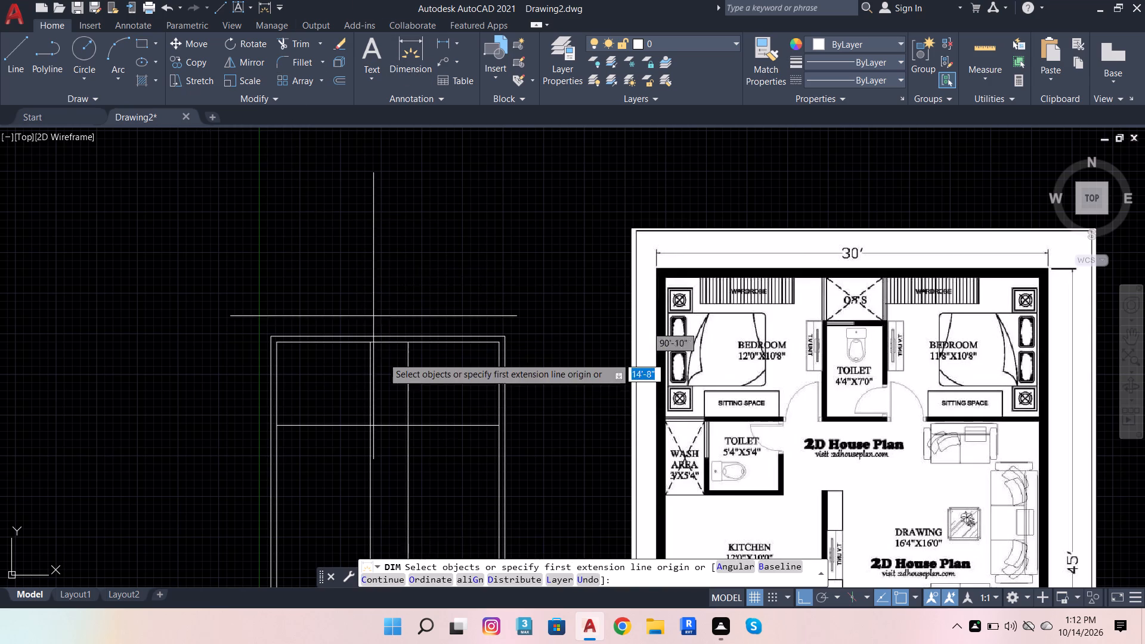
pyautogui.scroll(3, 383, 363)
pyautogui.click(331, 280)
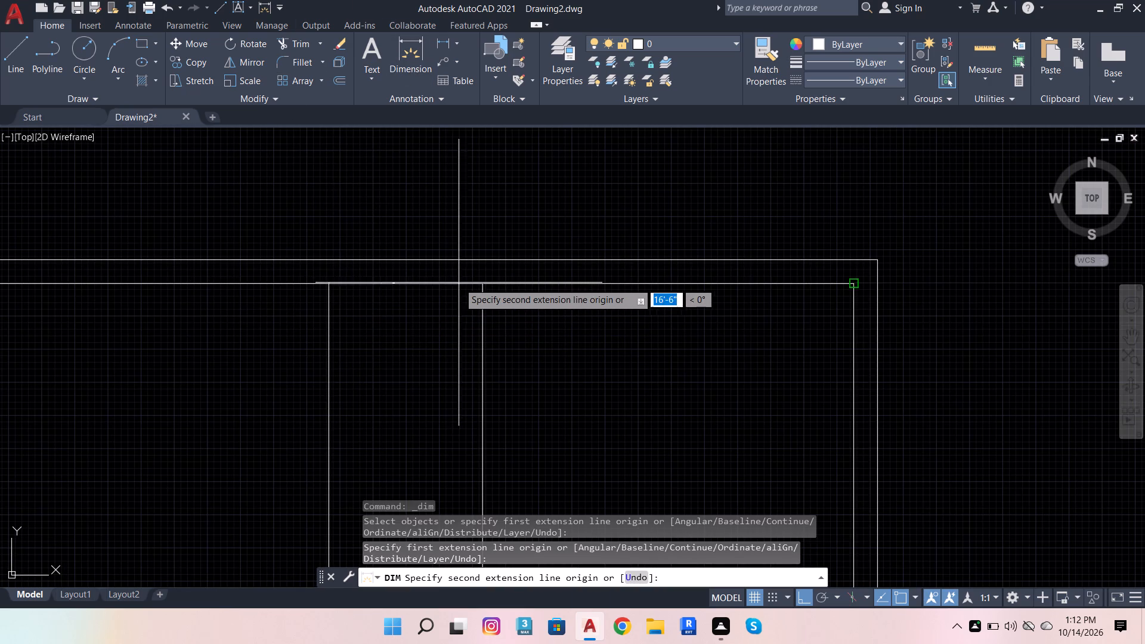
pyautogui.click(479, 283)
pyautogui.click(462, 198)
pyautogui.press('Escape')
pyautogui.press('Escape')
pyautogui.press('Escape')
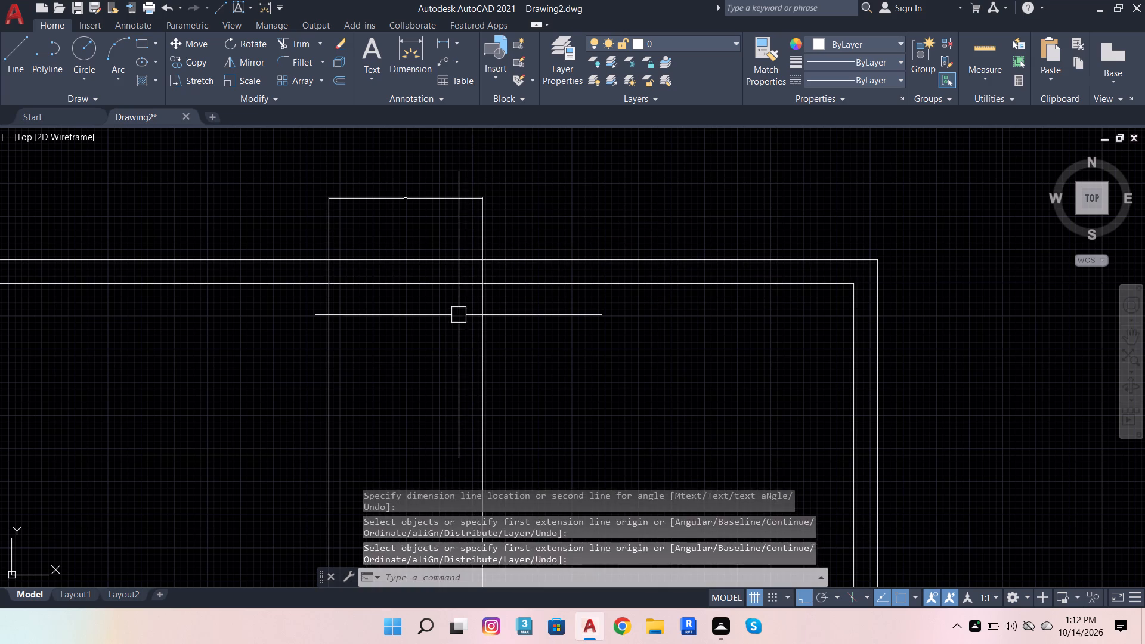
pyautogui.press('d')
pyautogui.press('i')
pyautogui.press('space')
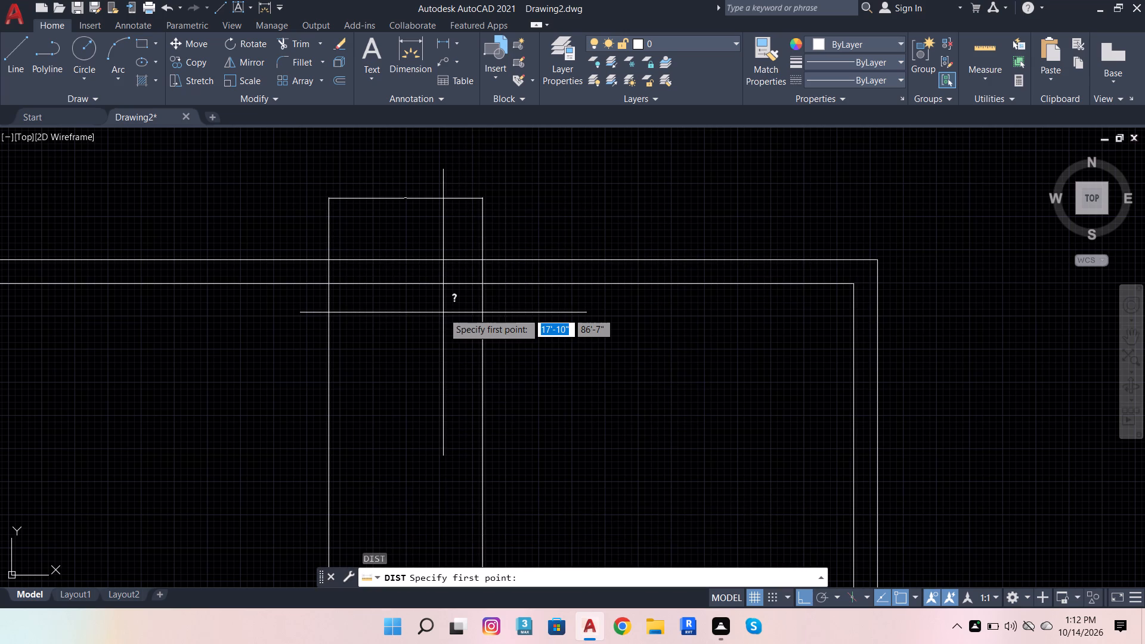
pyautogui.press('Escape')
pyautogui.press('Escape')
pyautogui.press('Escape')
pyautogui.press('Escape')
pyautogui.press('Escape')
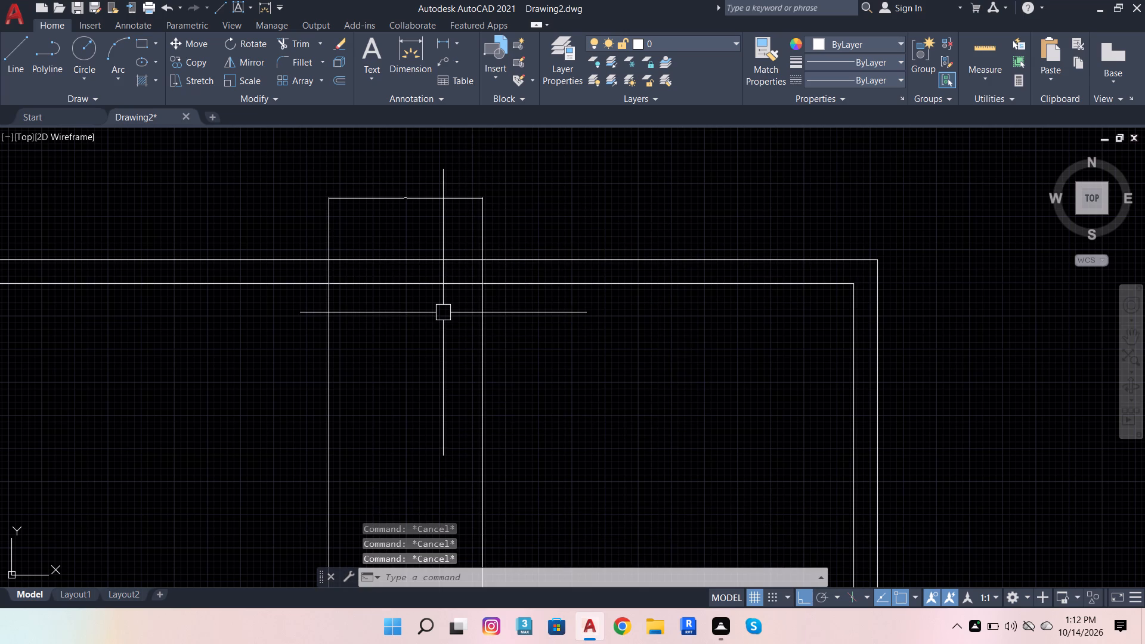
# Modify the Standard dimension style's primary units to Architectural format with 0'-0" precision.
pyautogui.write('DIM')
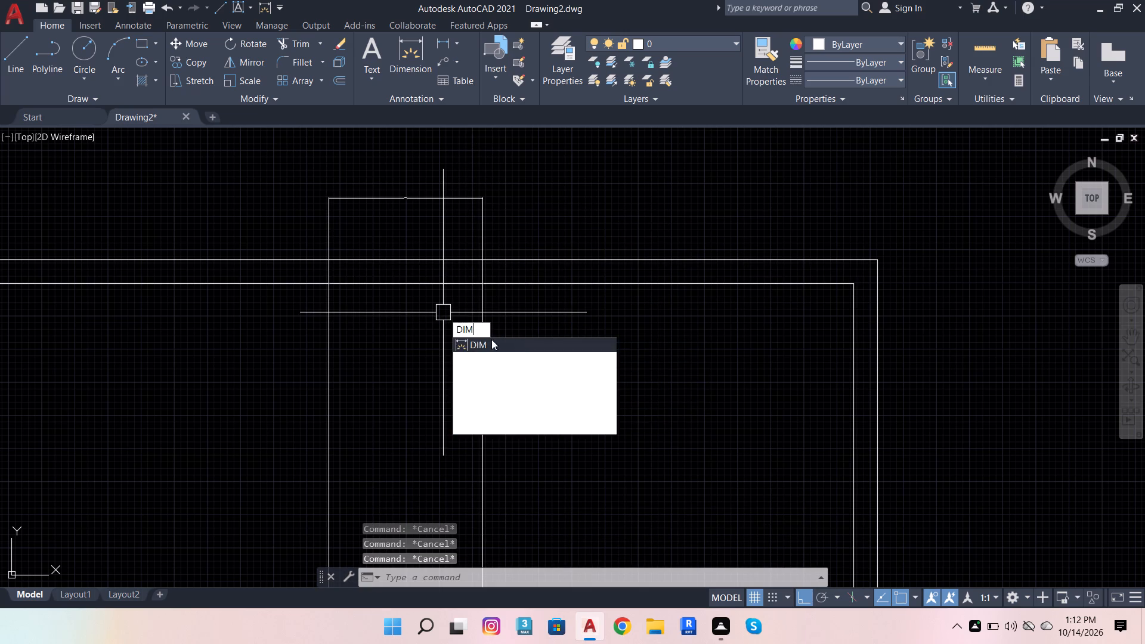
pyautogui.click(510, 355)
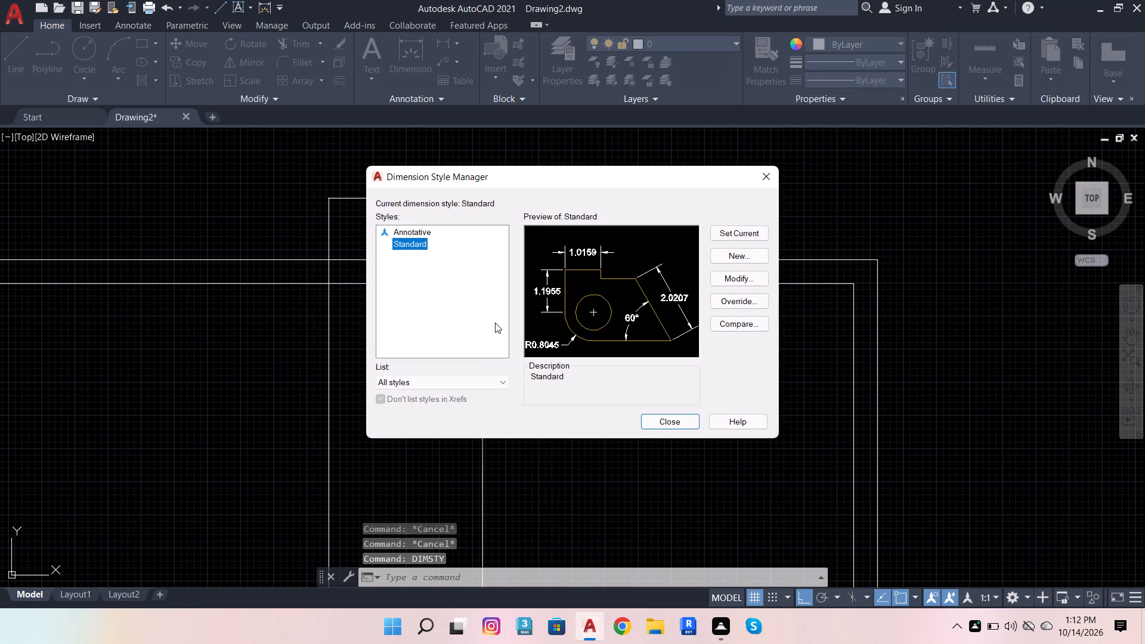
pyautogui.click(735, 277)
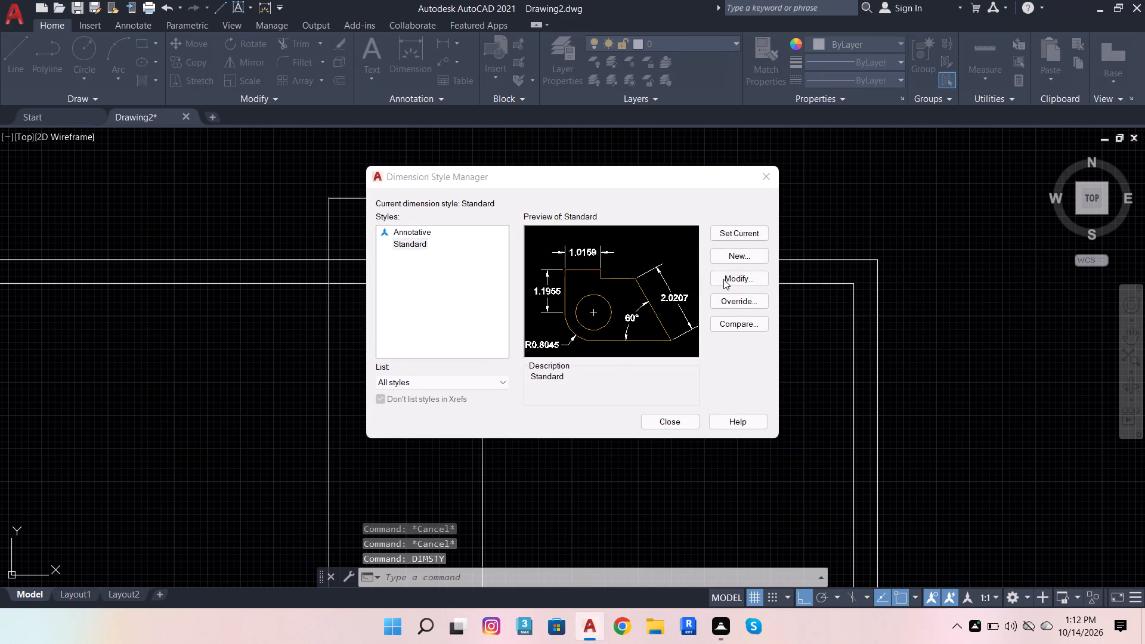
pyautogui.click(561, 151)
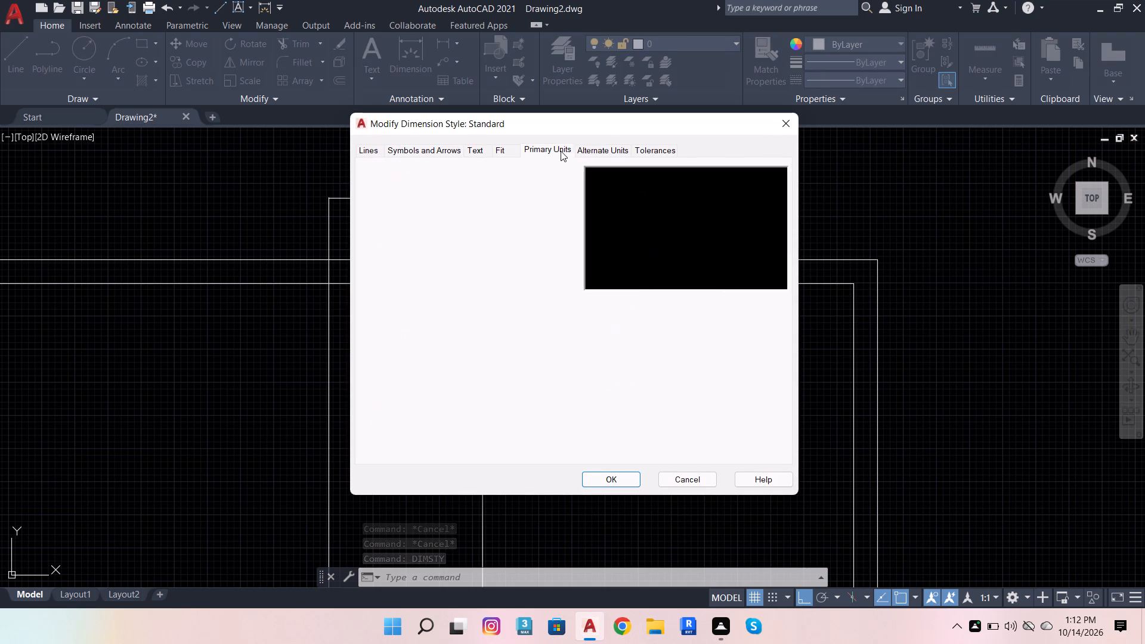
pyautogui.click(554, 174)
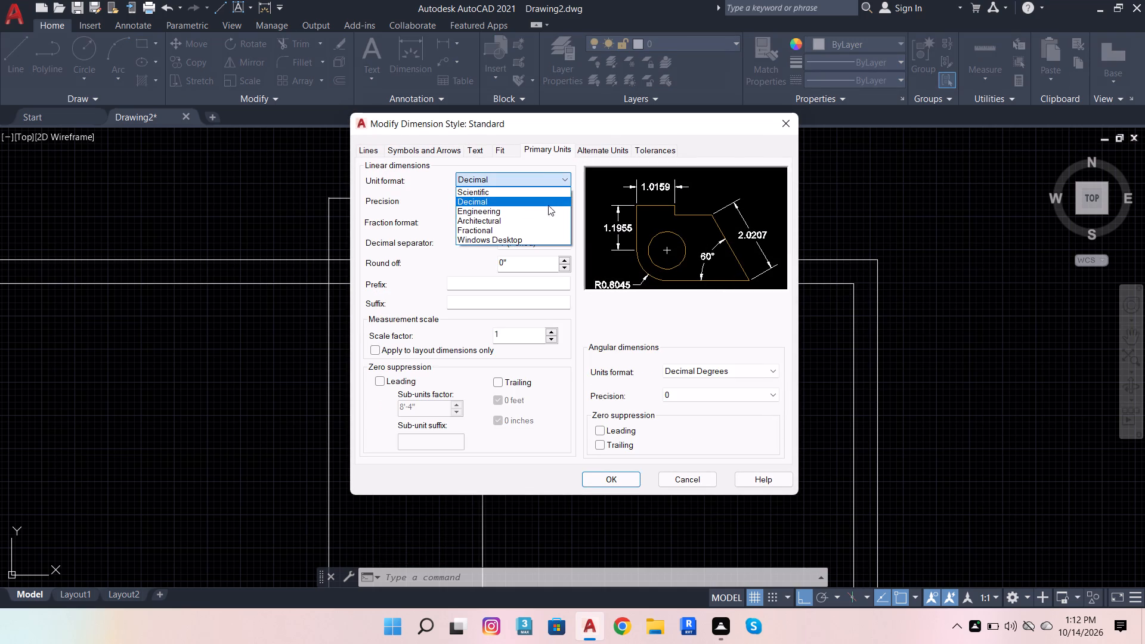
pyautogui.click(543, 224)
pyautogui.click(525, 201)
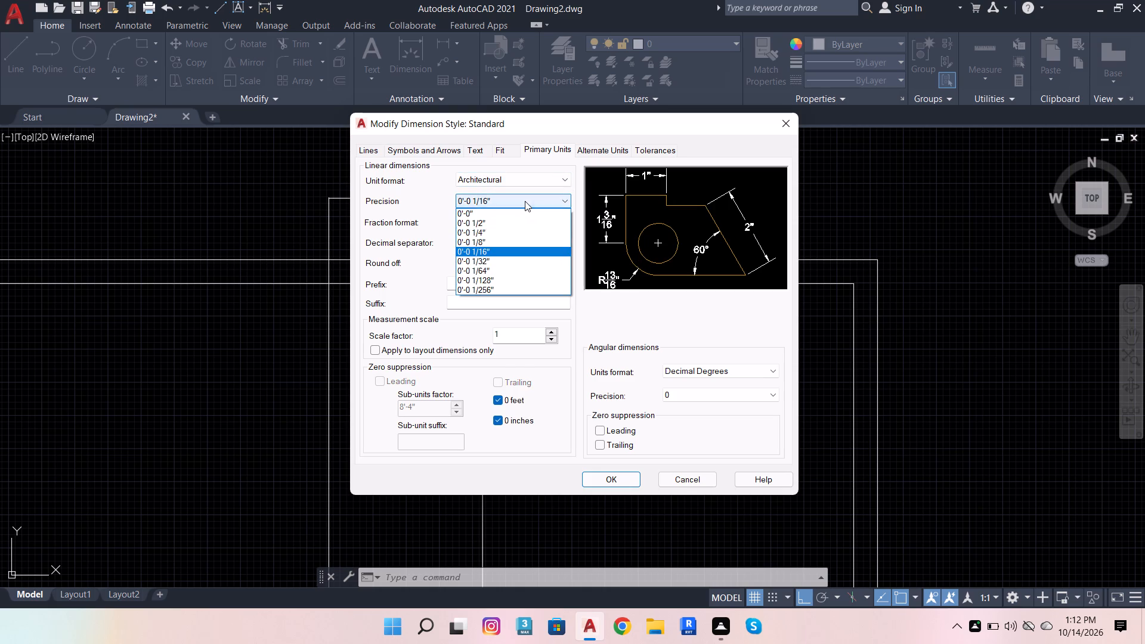
pyautogui.click(516, 209)
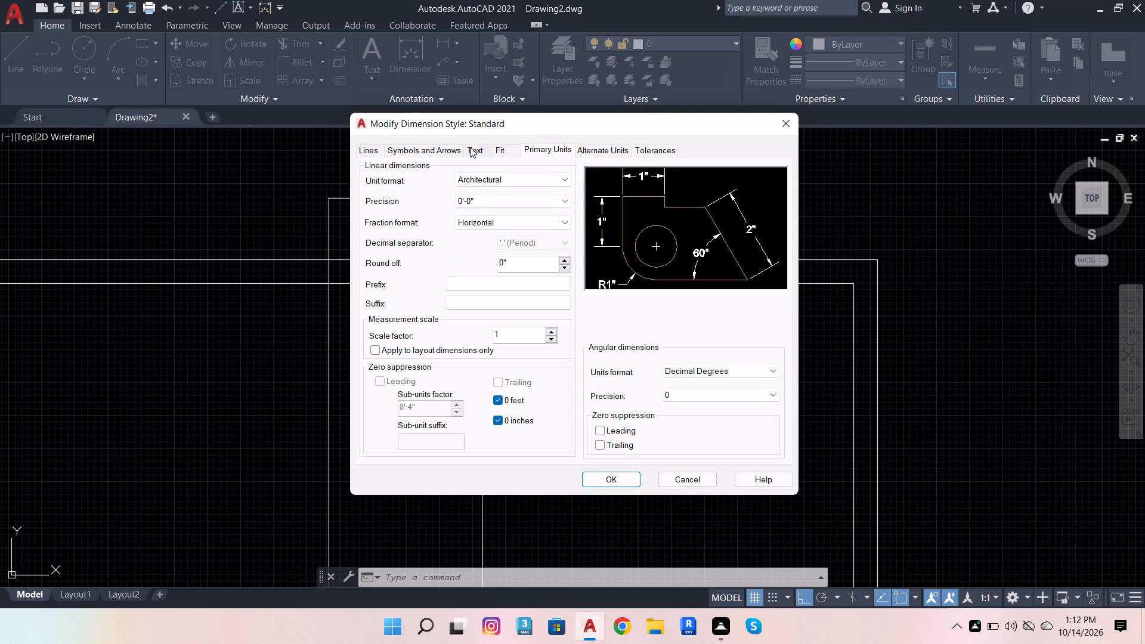
# Set the Standard dimension style's text height to 6".
pyautogui.click(474, 147)
pyautogui.moveTo(553, 251); pyautogui.dragTo(466, 263)
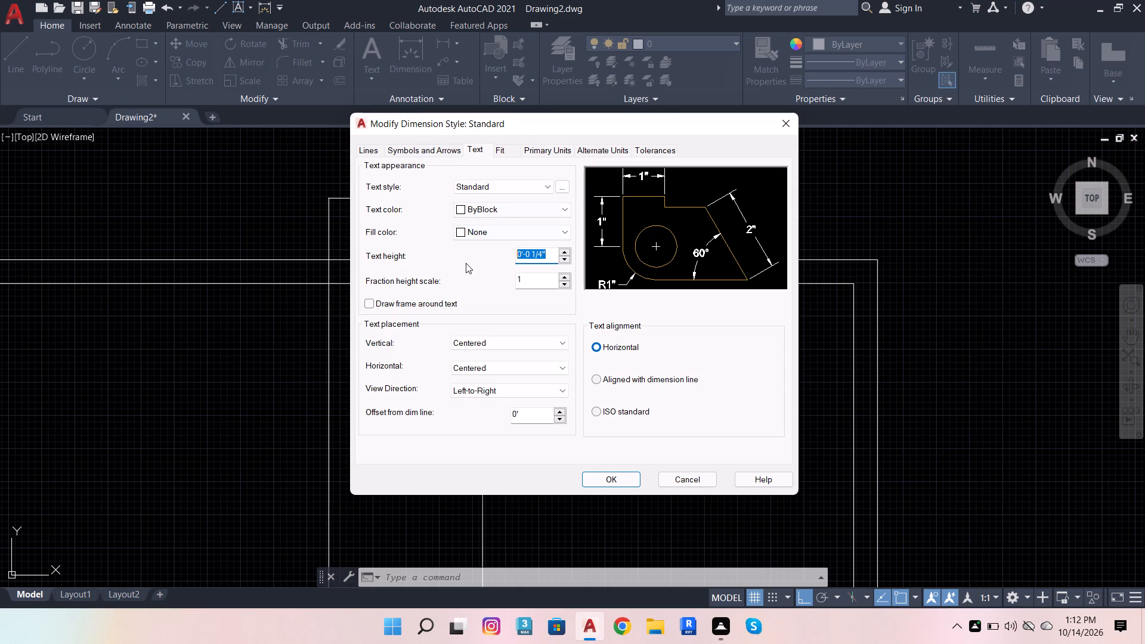
pyautogui.press('6')
pyautogui.press('Return')
# Set the Standard dimension style's arrow size to 2" and make the style current.
pyautogui.click(420, 146)
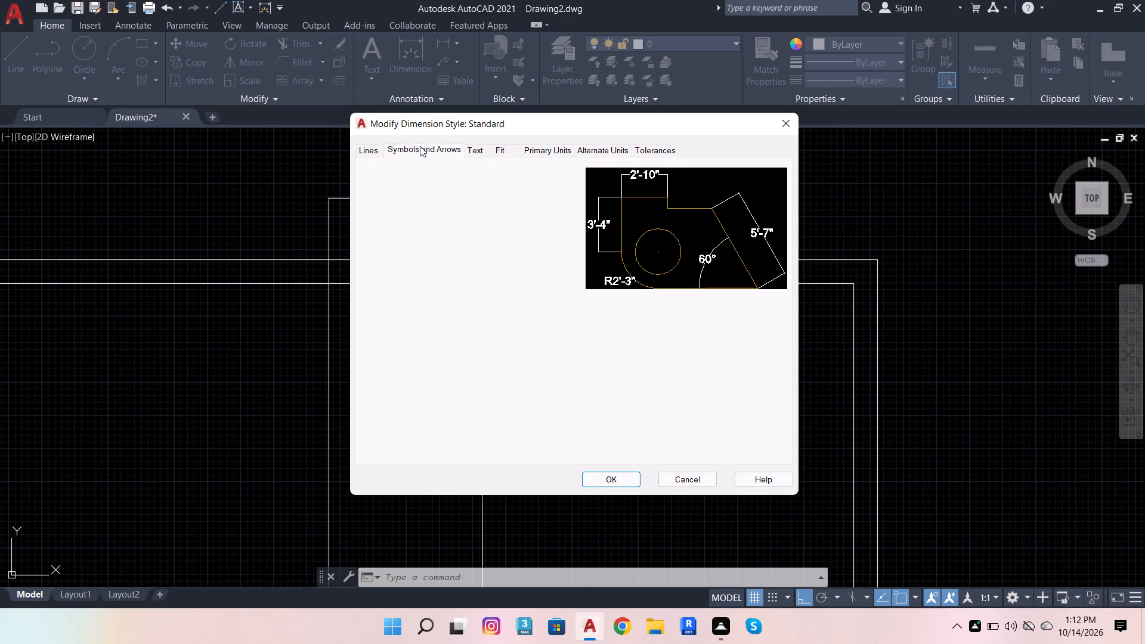
pyautogui.moveTo(402, 301); pyautogui.dragTo(289, 305)
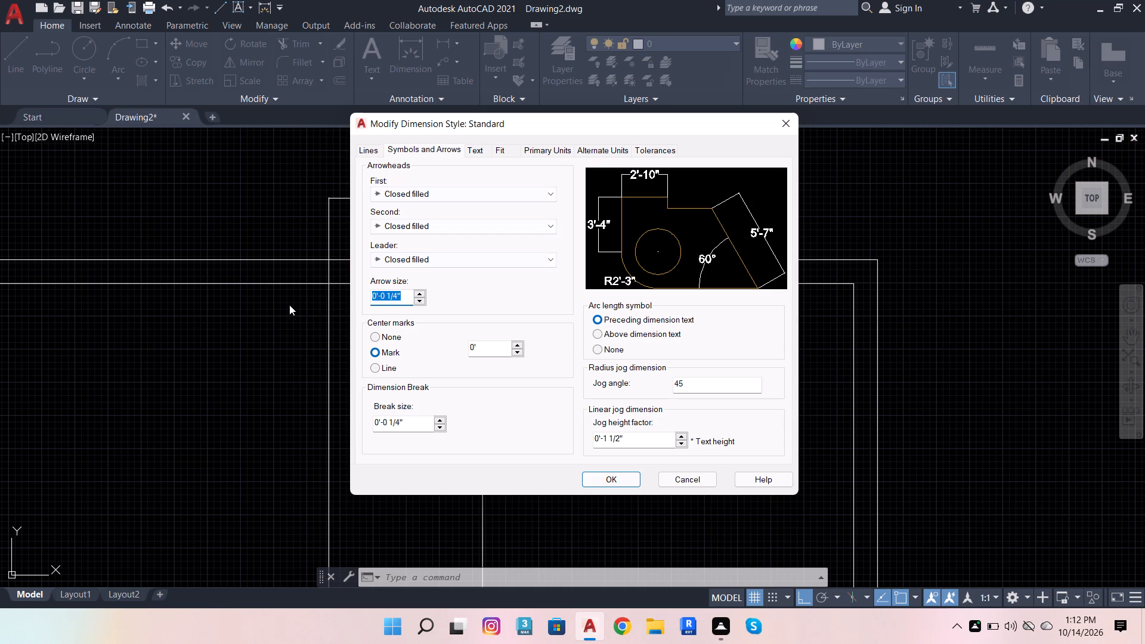
pyautogui.press('2')
pyautogui.press('Return')
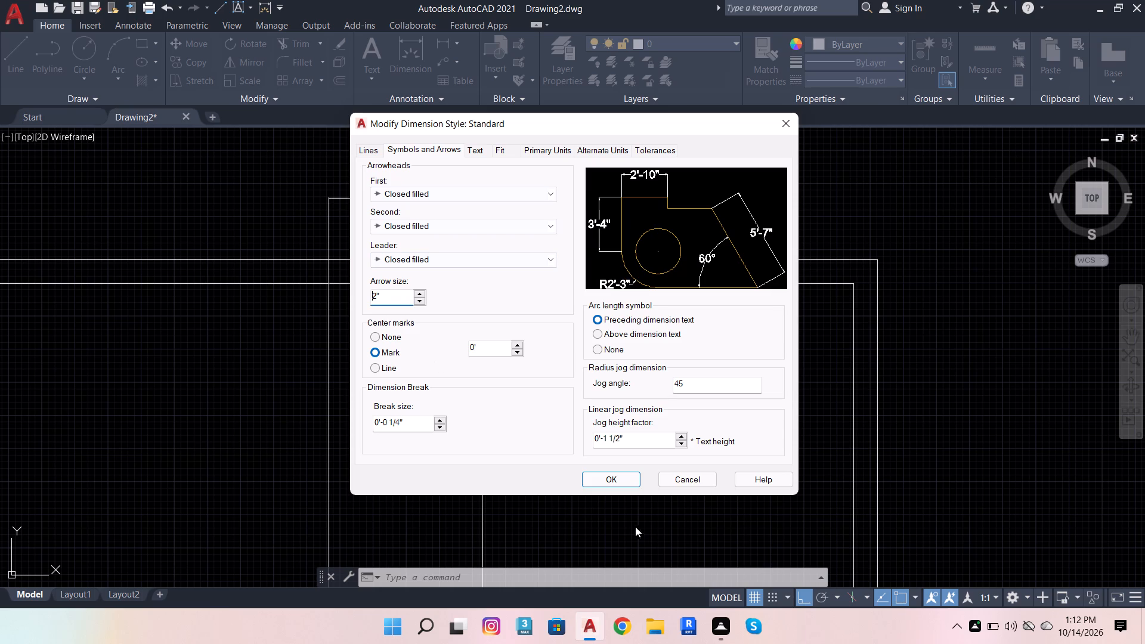
pyautogui.click(608, 481)
pyautogui.click(734, 239)
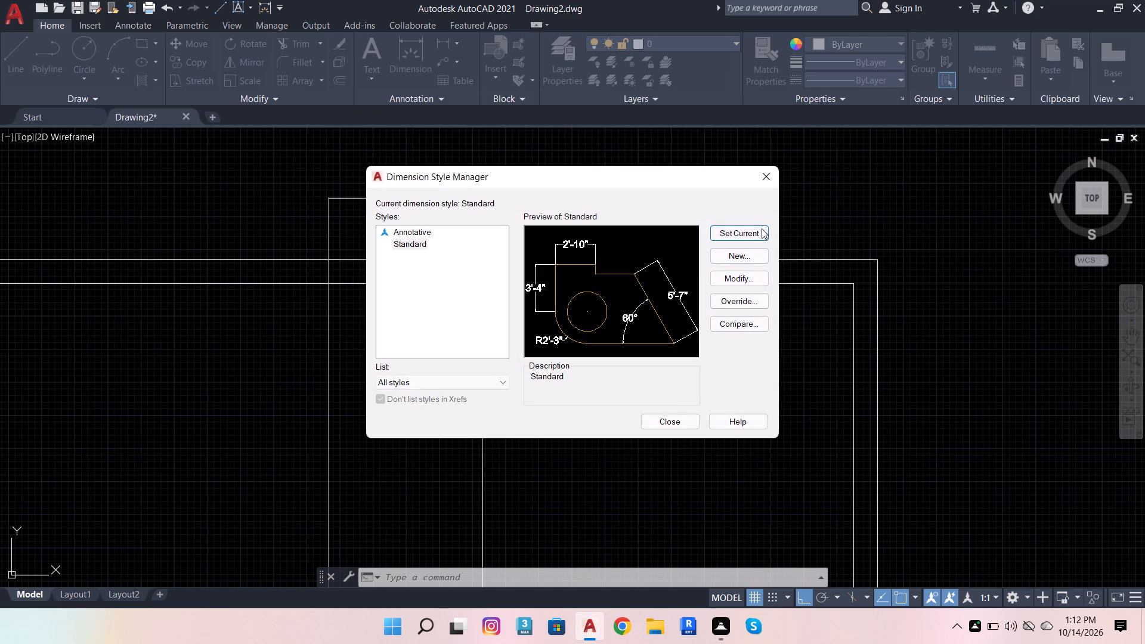
pyautogui.click(760, 228)
pyautogui.click(668, 431)
pyautogui.click(666, 421)
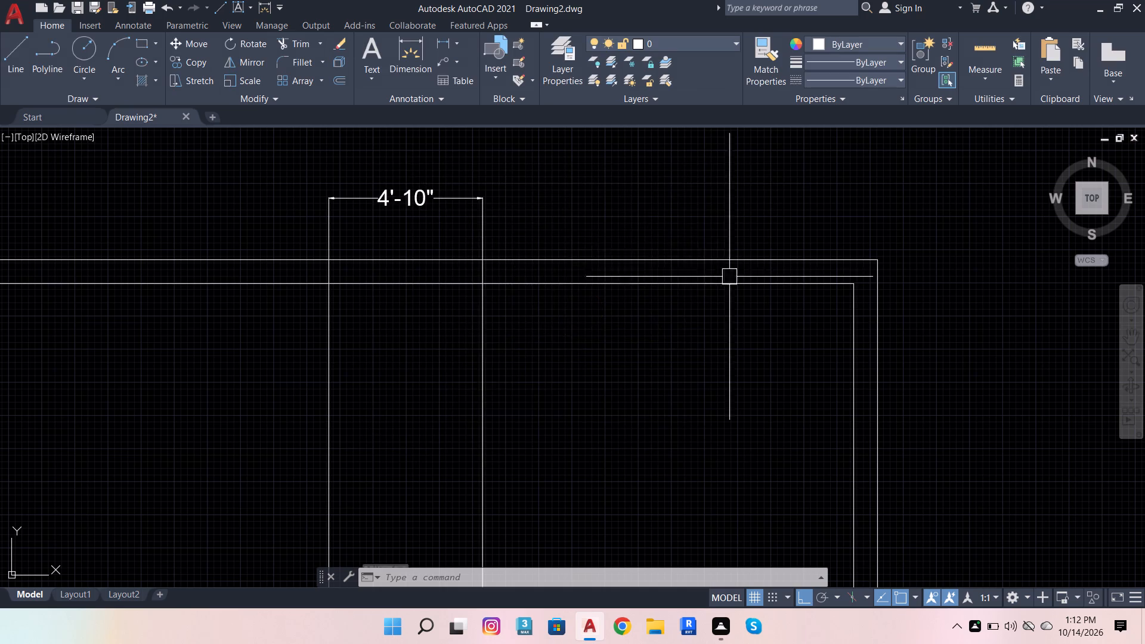
# Offset the two vertical bedroom lines 4.5" toward each other and the horizontal bedroom line 4.5" downward for wall thickness.
pyautogui.scroll(-3, 434, 208)
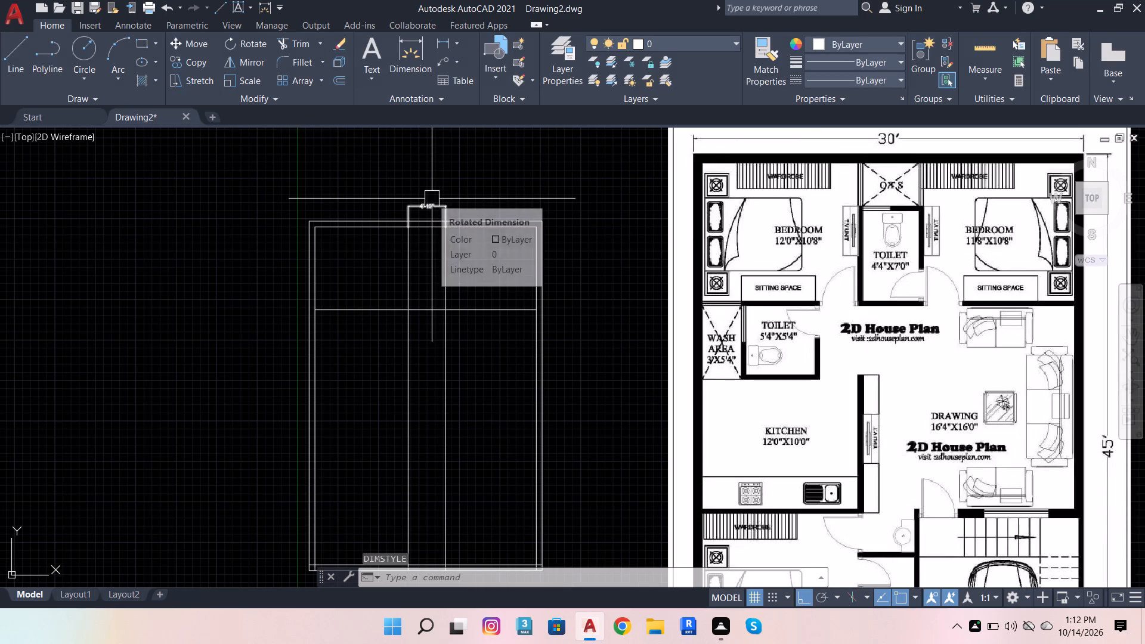
pyautogui.press('Escape')
pyautogui.press('Escape')
pyautogui.press('Escape')
pyautogui.press('Escape')
pyautogui.scroll(2, 434, 207)
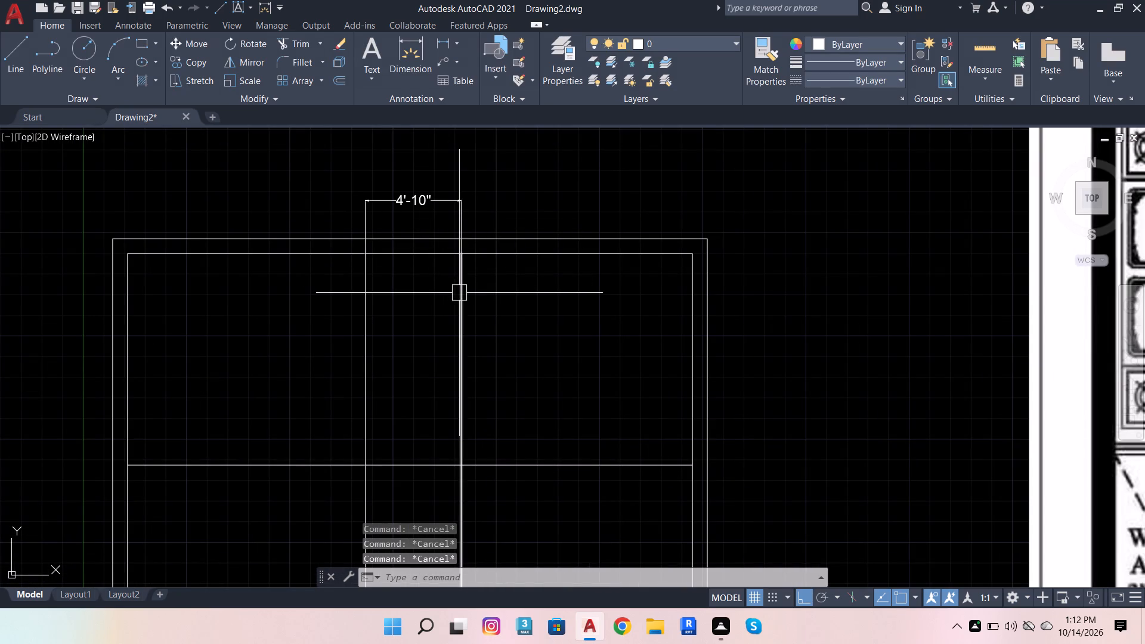
pyautogui.click(460, 294)
pyautogui.click(338, 78)
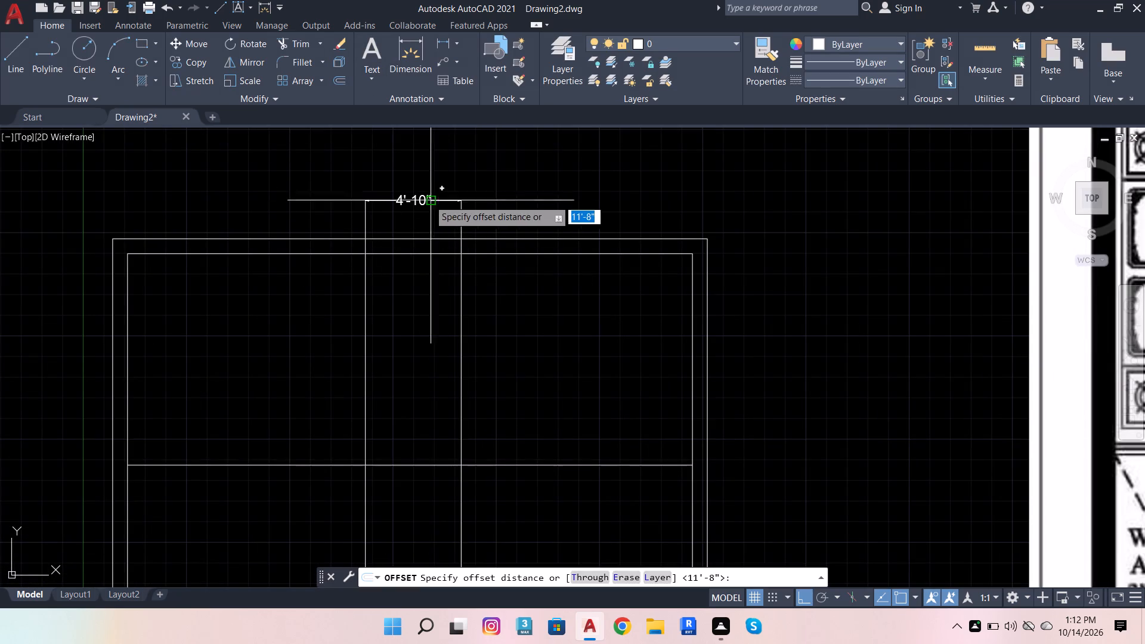
pyautogui.click(466, 261)
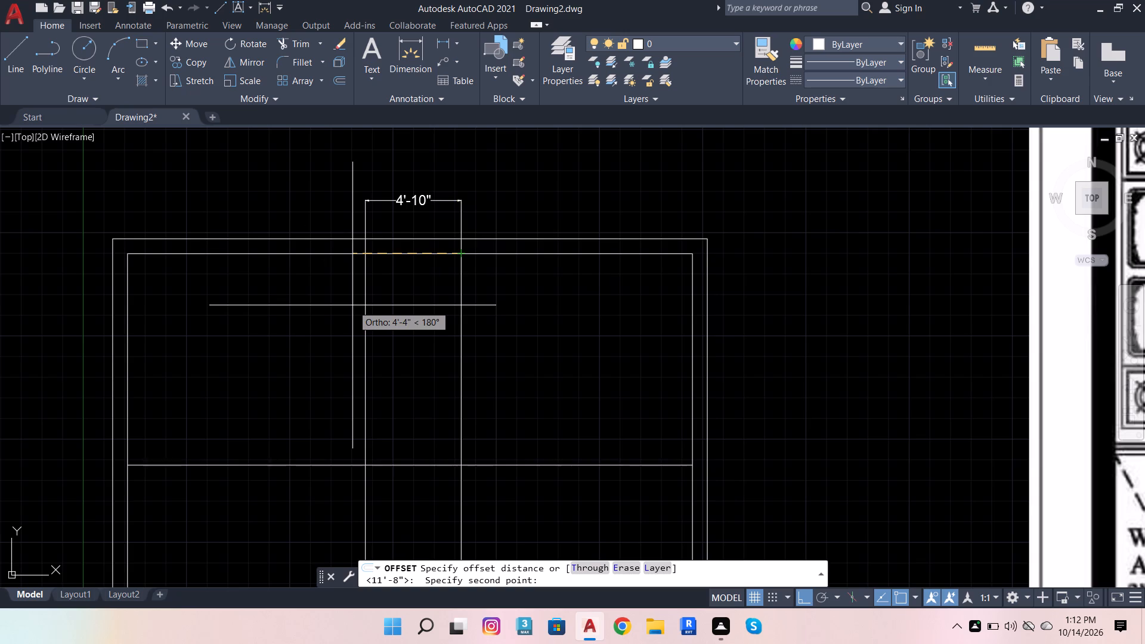
pyautogui.write('4.5')
pyautogui.press('Return')
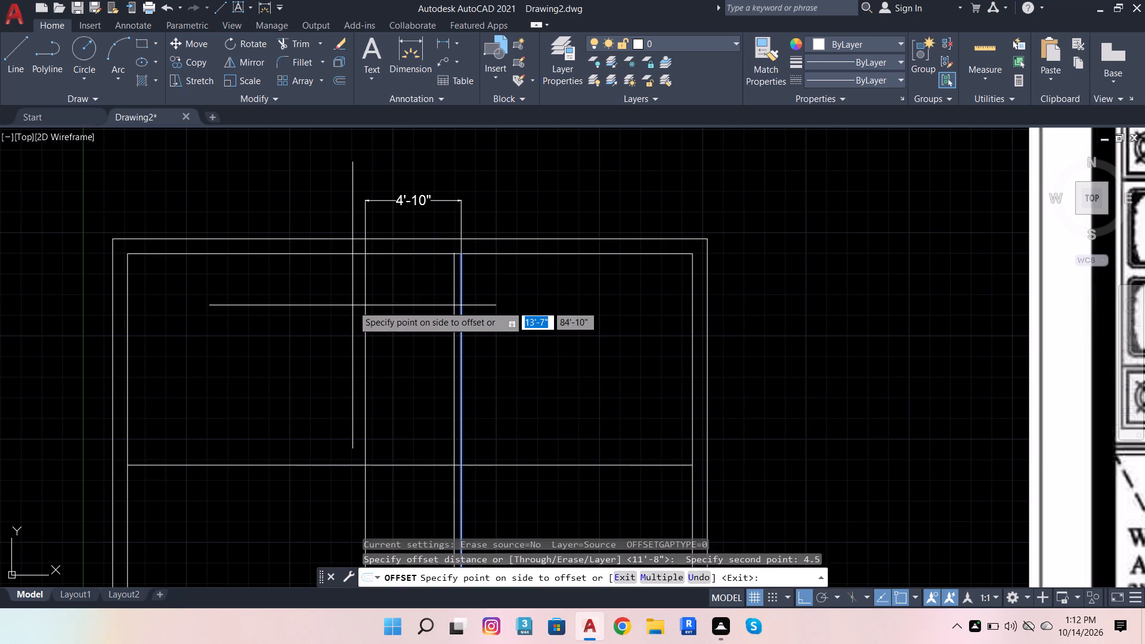
pyautogui.click(352, 305)
pyautogui.click(360, 294)
pyautogui.click(428, 325)
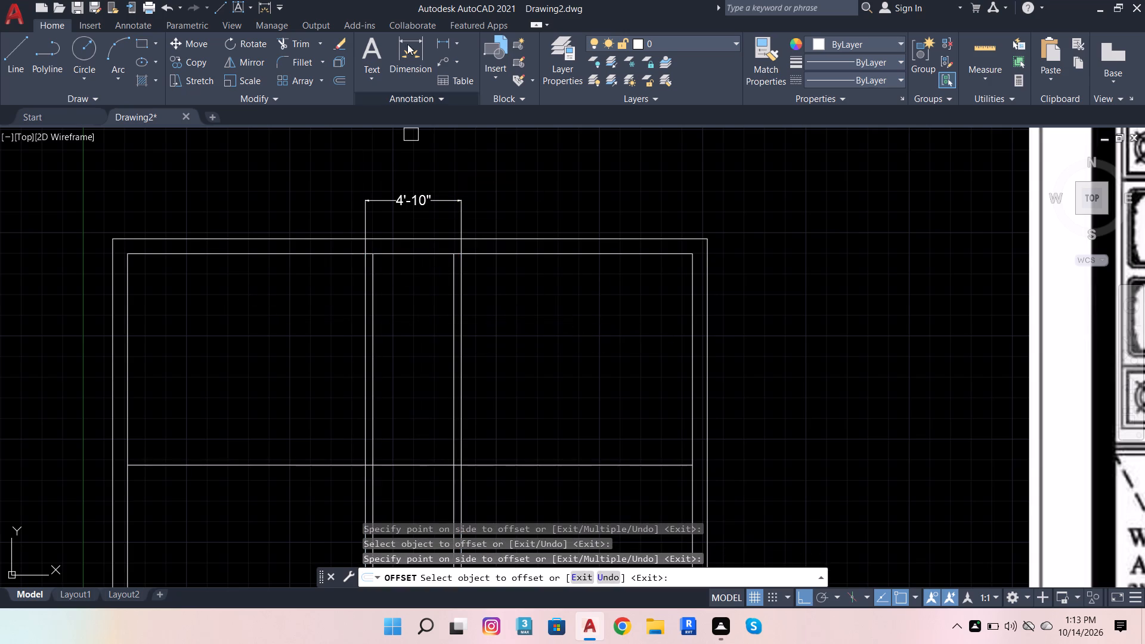
pyautogui.click(635, 462)
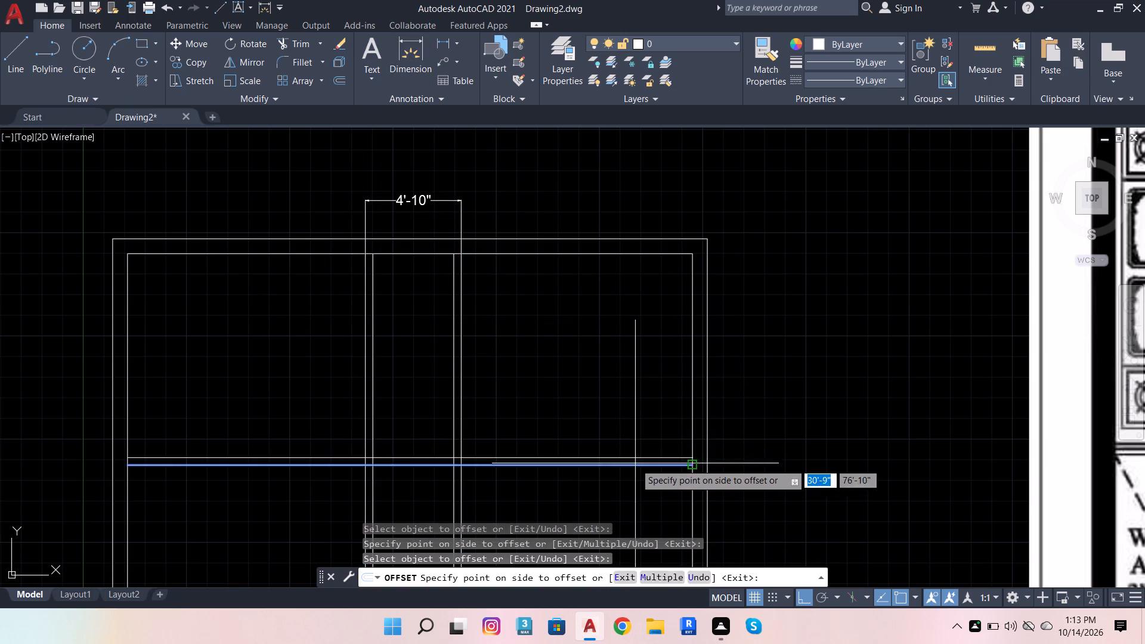
pyautogui.click(639, 493)
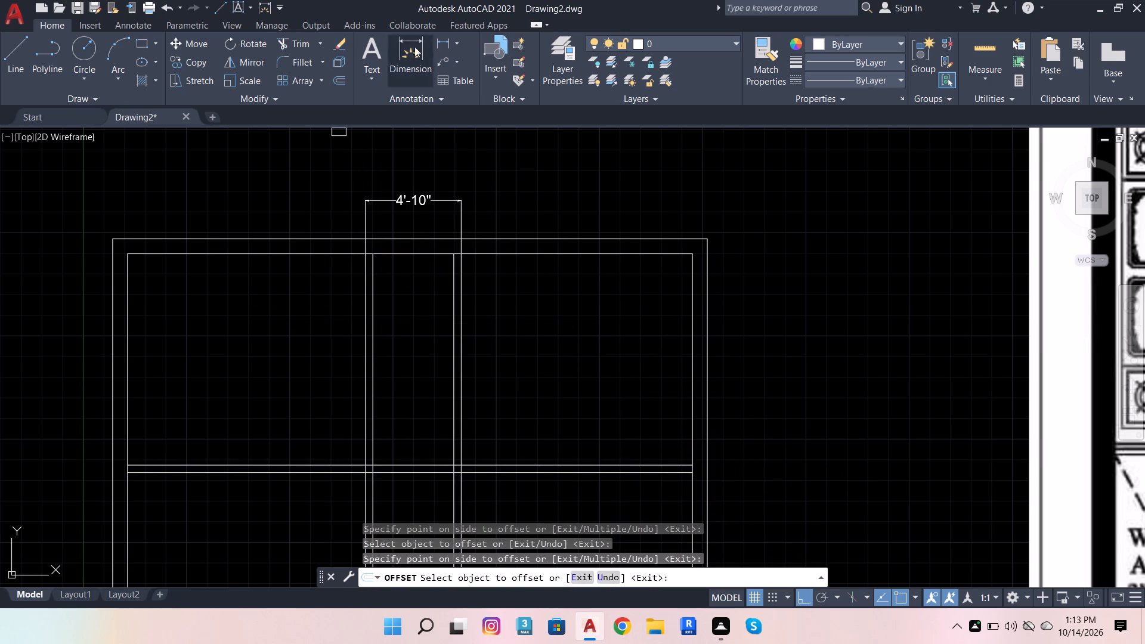
# Trim the inner top, right and left outer-wall lines where the bedroom partitions join them.
pyautogui.click(304, 44)
pyautogui.scroll(3, 471, 213)
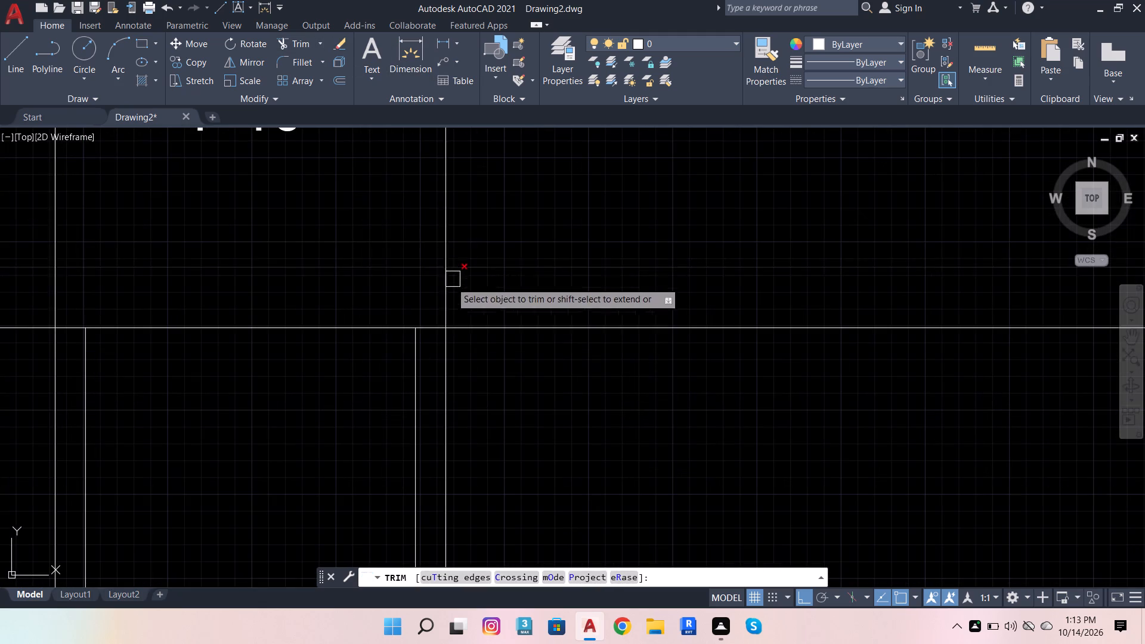
pyautogui.click(426, 323)
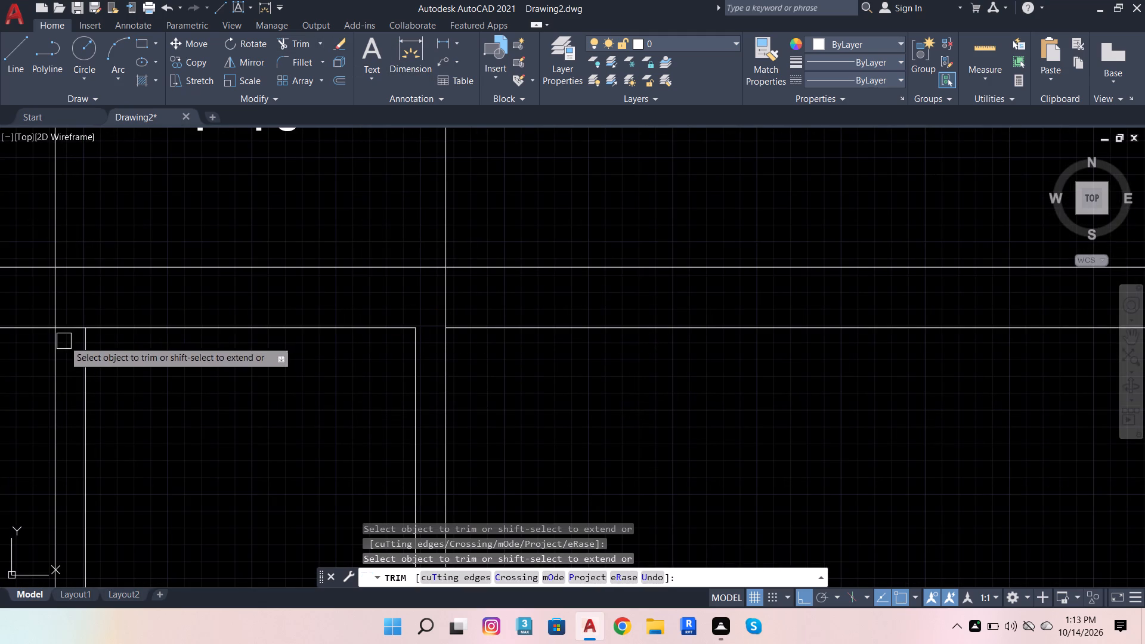
pyautogui.click(72, 329)
pyautogui.scroll(-5, 240, 361)
pyautogui.scroll(3, 352, 441)
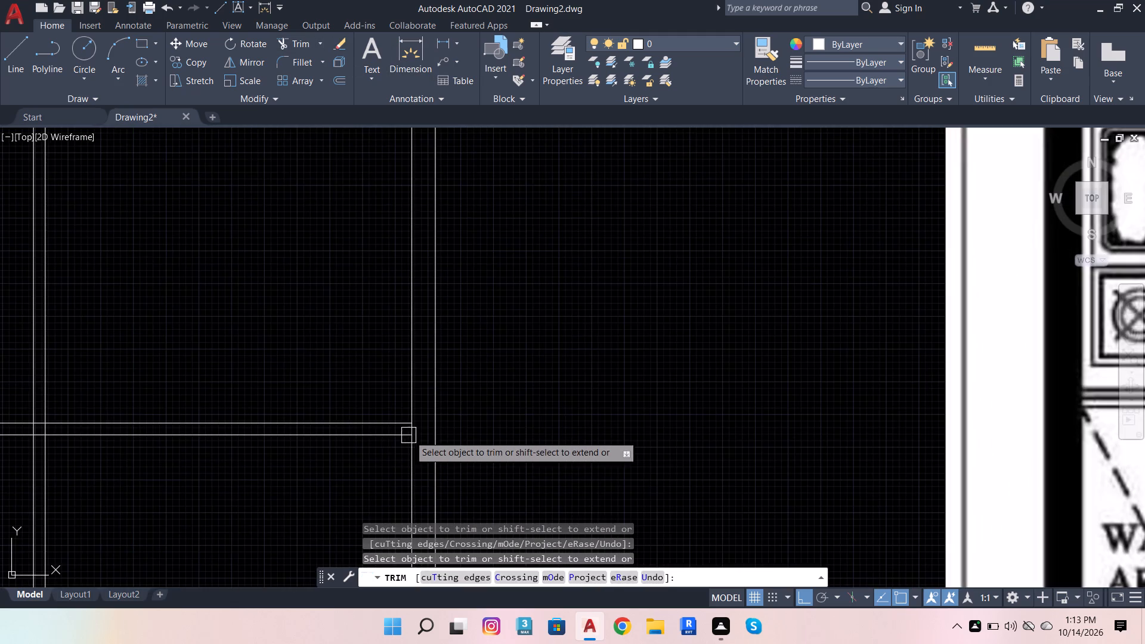
pyautogui.scroll(2, 414, 434)
pyautogui.click(403, 419)
pyautogui.scroll(-3, 492, 393)
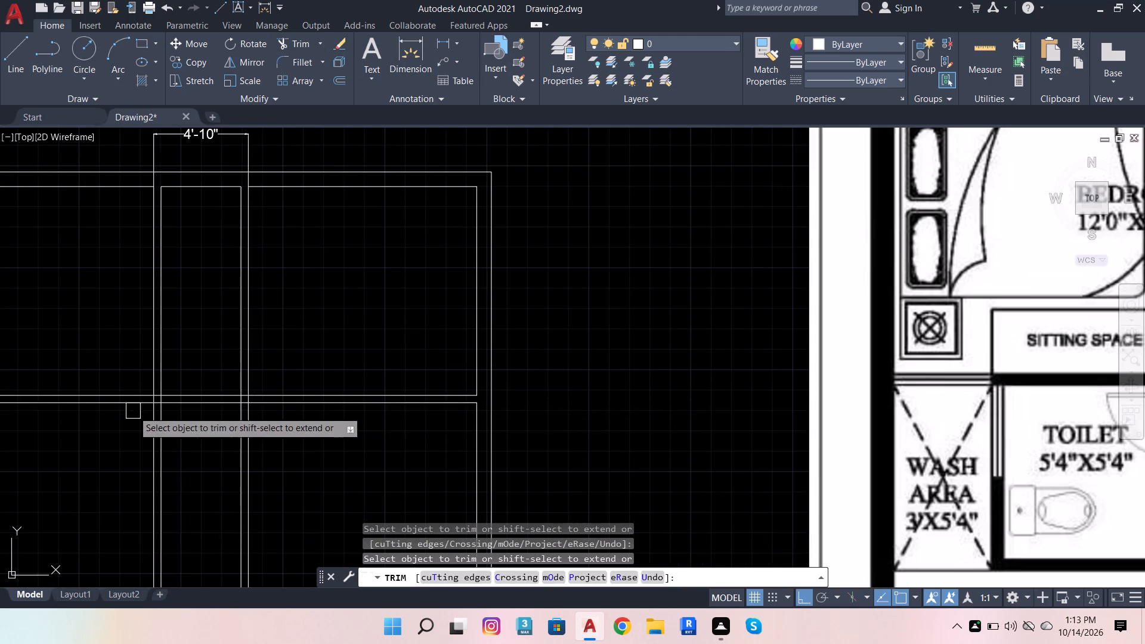
pyautogui.scroll(-4, 450, 385)
pyautogui.scroll(7, 298, 386)
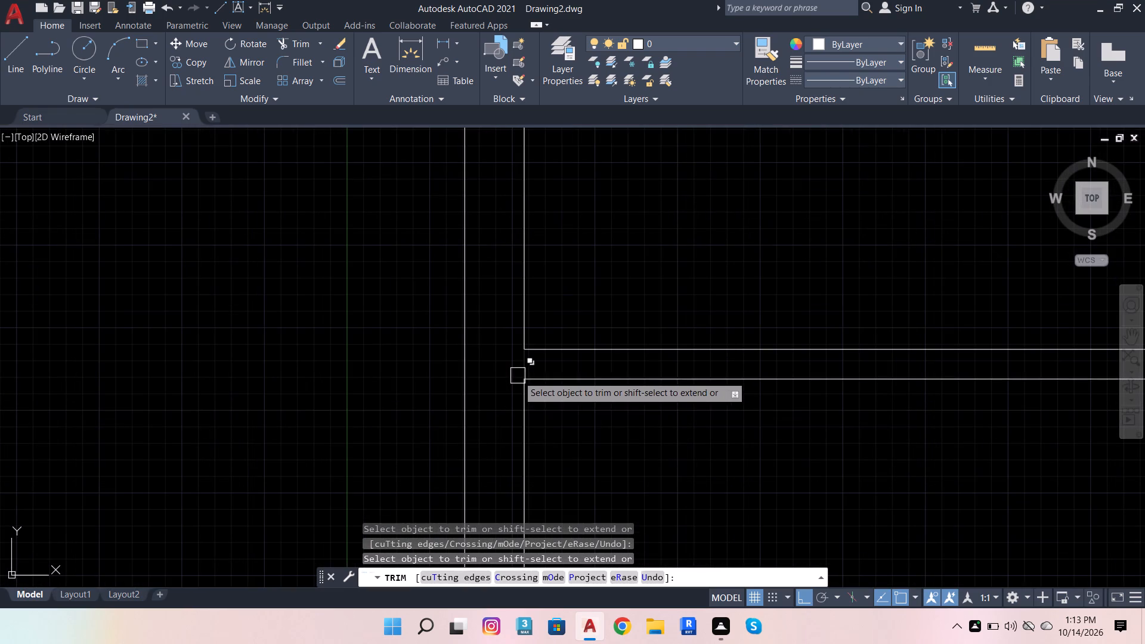
pyautogui.click(525, 366)
# Trim the horizontal partition lines between the two vertical partitions, and the vertical partition lines below the bedrooms.
pyautogui.scroll(-4, 253, 265)
pyautogui.scroll(1, 411, 284)
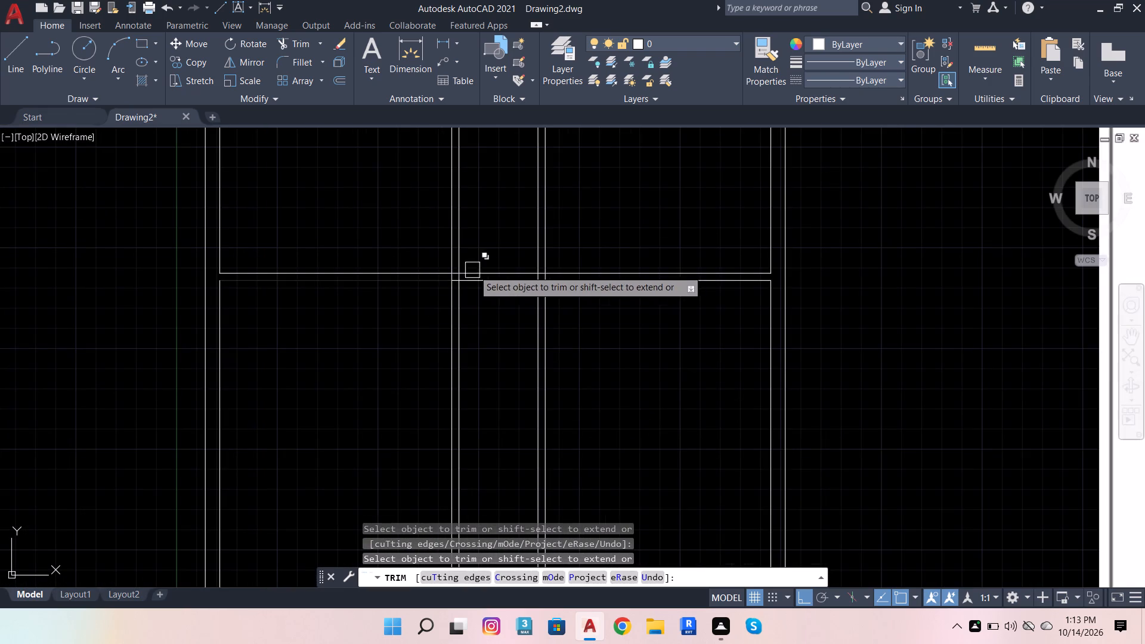
pyautogui.click(510, 260)
pyautogui.click(509, 307)
pyautogui.scroll(4, 544, 274)
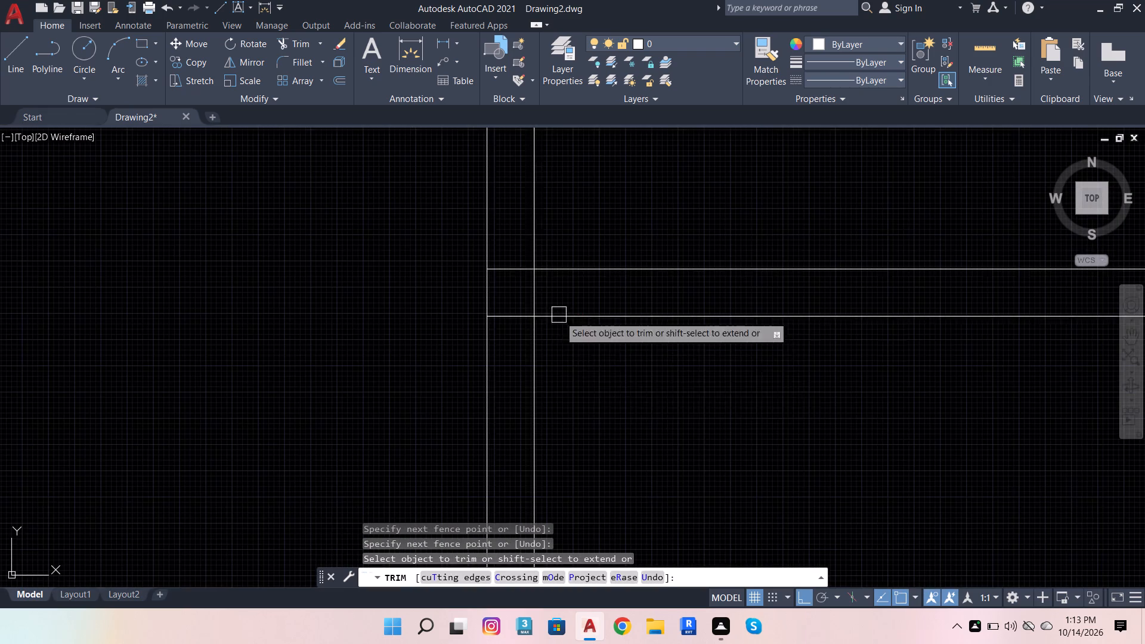
pyautogui.scroll(-2, 615, 362)
pyautogui.click(623, 382)
pyautogui.click(197, 419)
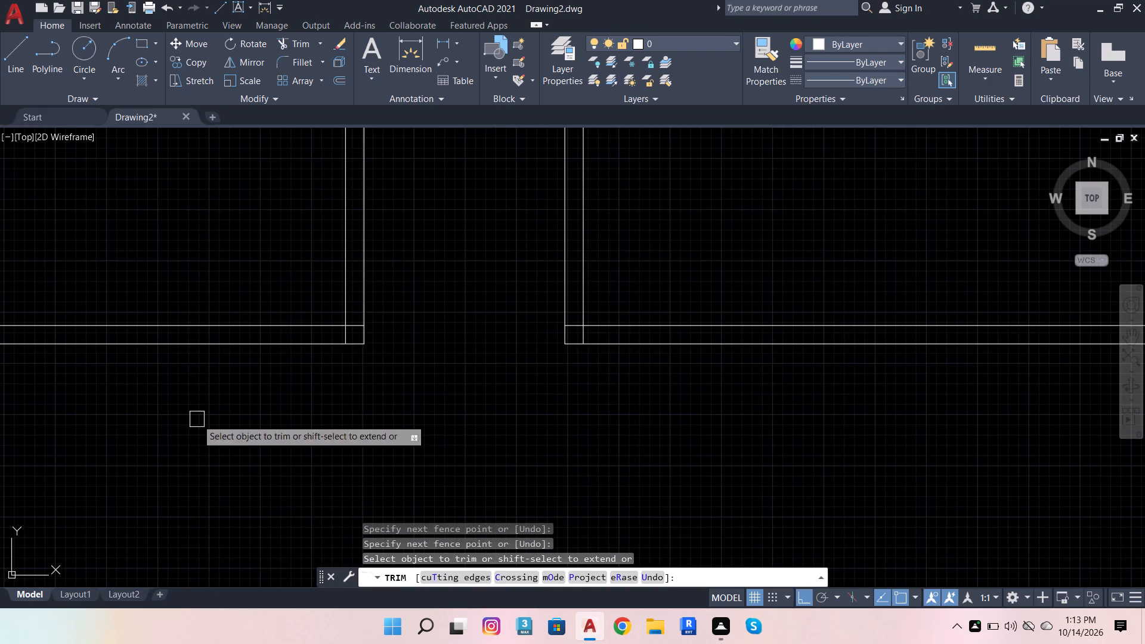
# Trim the overlapping line ends at the lower inside corners of both bedrooms to form clean wall corners.
pyautogui.scroll(3, 369, 317)
pyautogui.moveTo(312, 334); pyautogui.dragTo(219, 384)
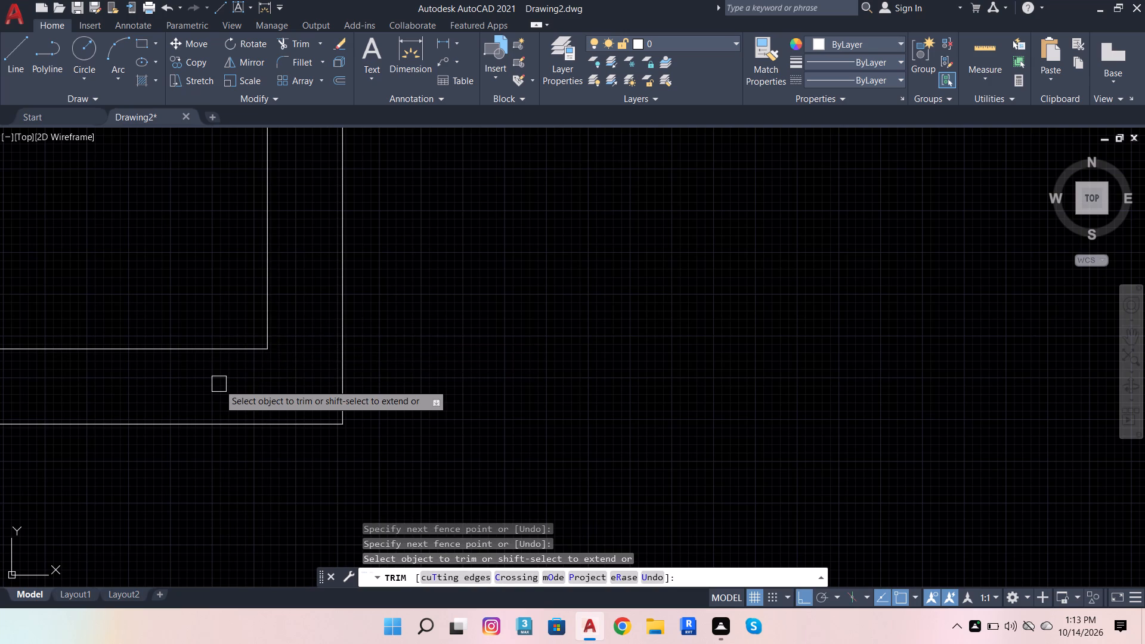
pyautogui.scroll(-2, 219, 384)
pyautogui.scroll(2, 627, 388)
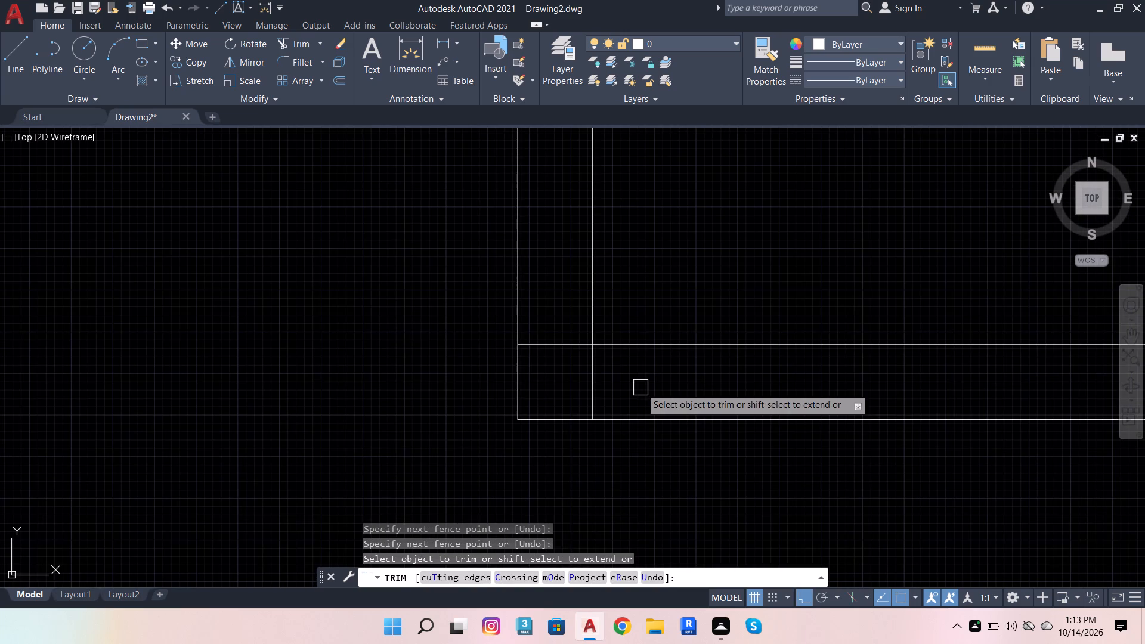
pyautogui.click(640, 388)
pyautogui.click(588, 384)
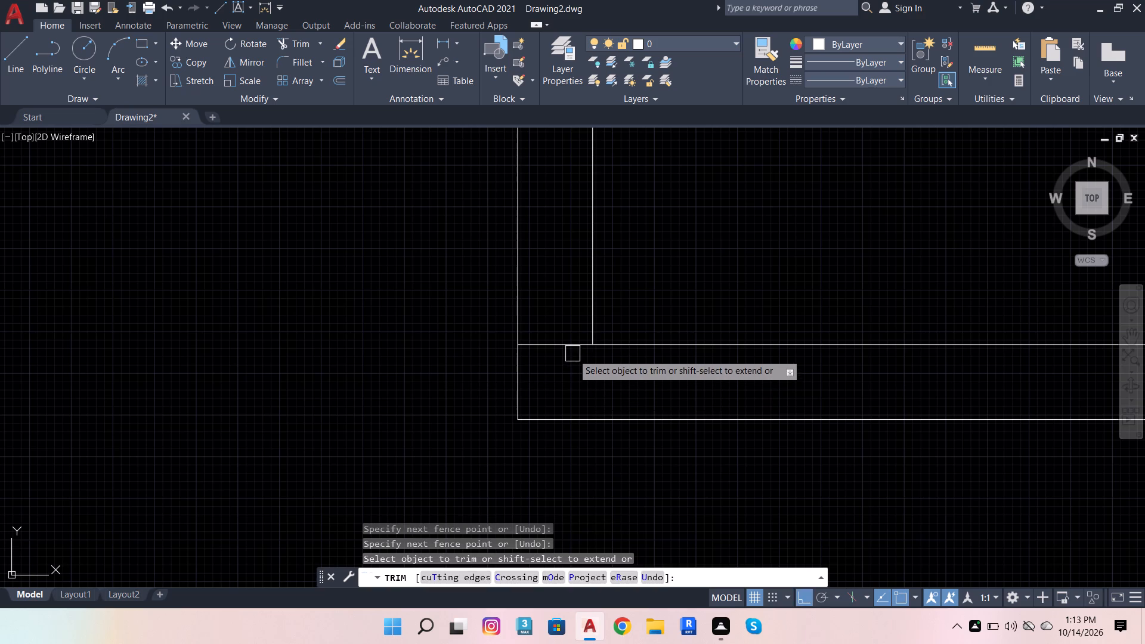
pyautogui.click(572, 354)
pyautogui.click(565, 332)
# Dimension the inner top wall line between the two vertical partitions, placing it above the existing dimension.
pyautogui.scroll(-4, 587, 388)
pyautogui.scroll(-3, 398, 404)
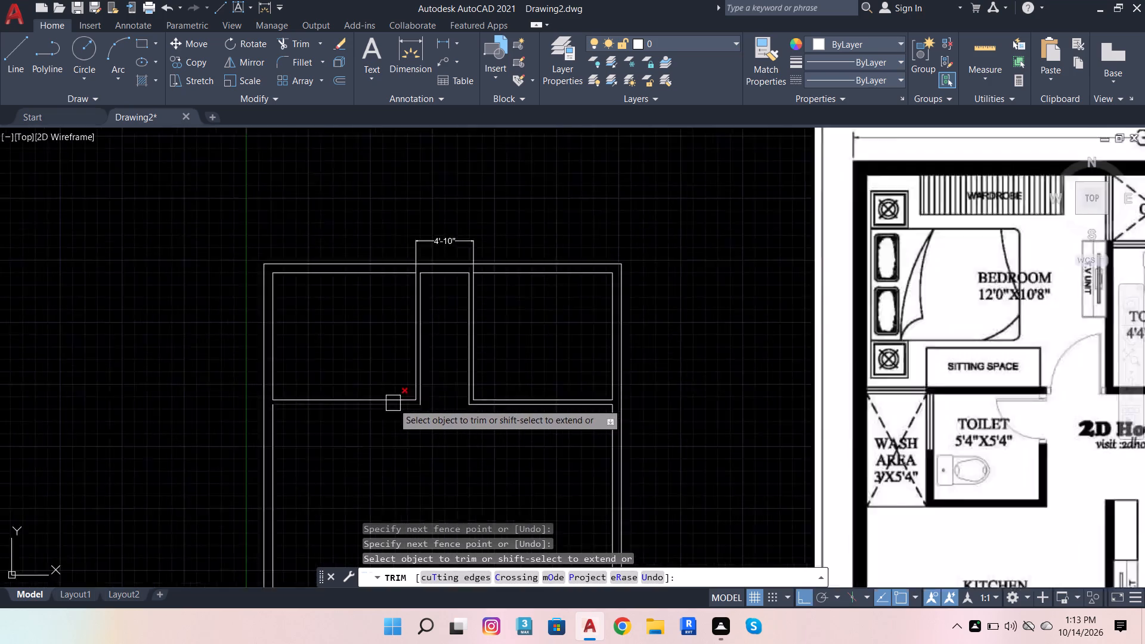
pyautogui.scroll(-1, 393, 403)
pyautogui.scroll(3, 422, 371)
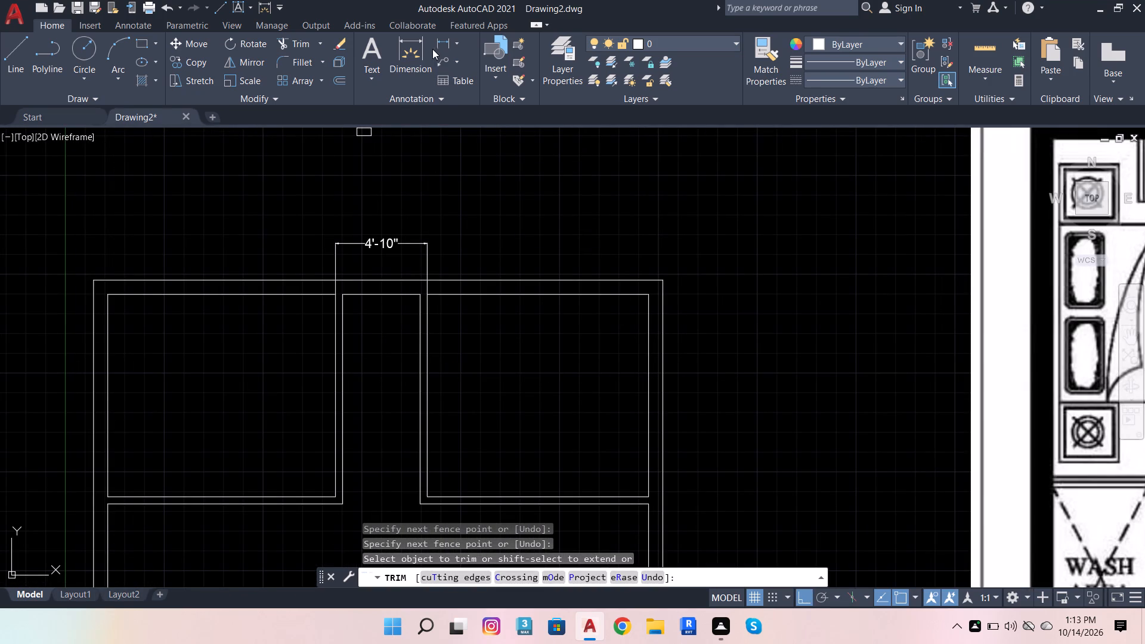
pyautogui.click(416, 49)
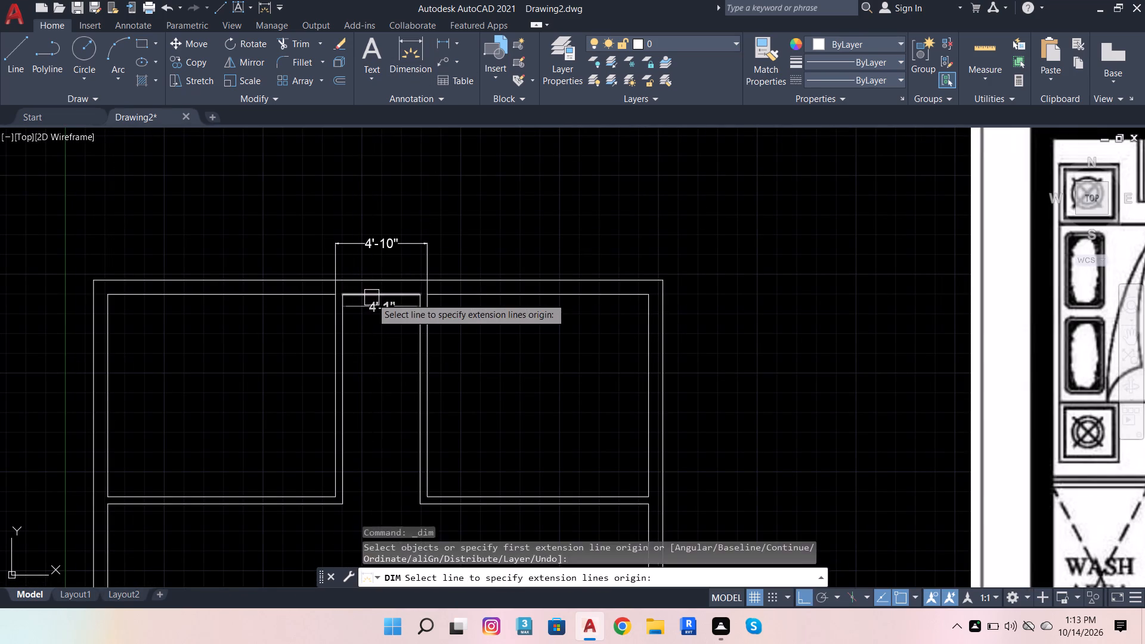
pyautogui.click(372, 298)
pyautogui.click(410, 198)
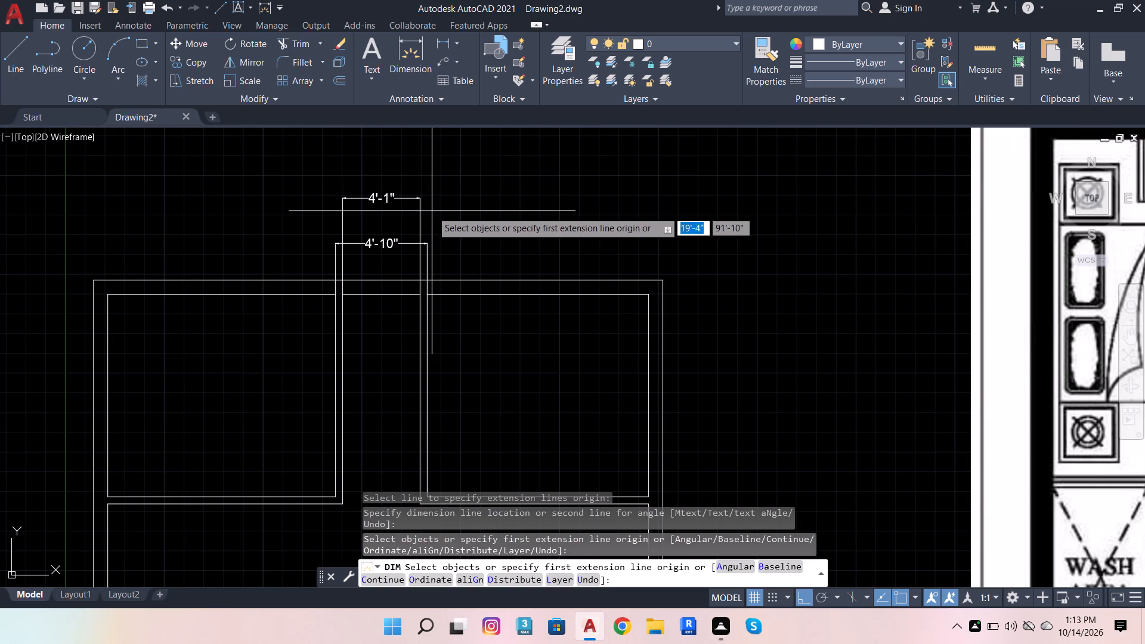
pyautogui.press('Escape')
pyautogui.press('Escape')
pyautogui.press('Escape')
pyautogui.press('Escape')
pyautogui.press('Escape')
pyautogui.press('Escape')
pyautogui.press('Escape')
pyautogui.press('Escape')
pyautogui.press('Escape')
# Delete both dimensions above the top wall.
pyautogui.click(389, 242)
pyautogui.click(400, 191)
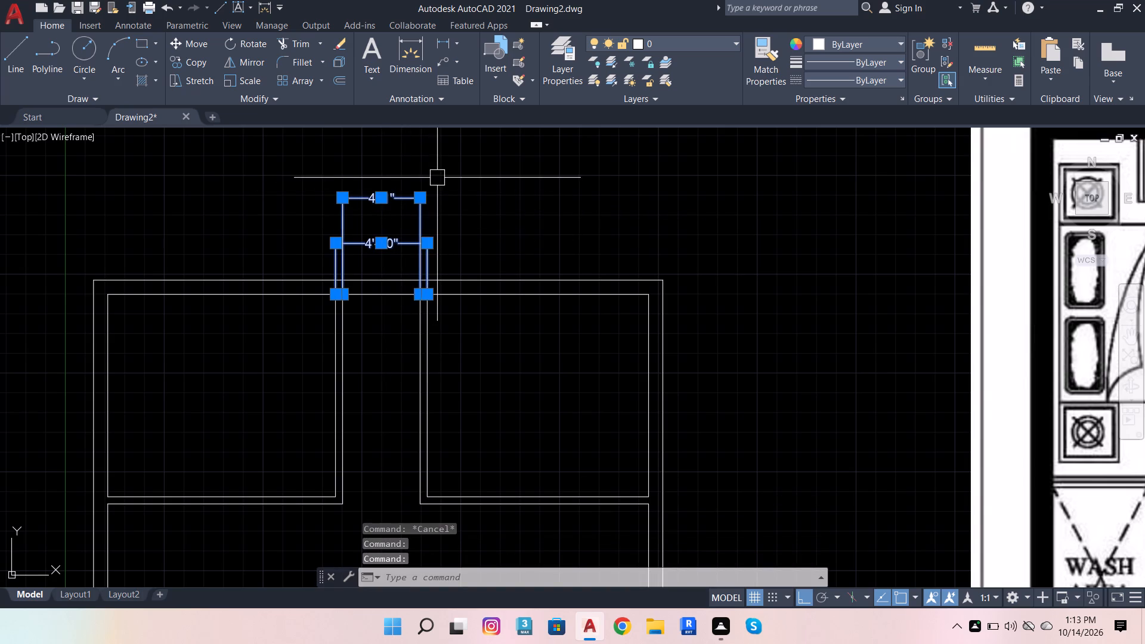
pyautogui.press('Delete')
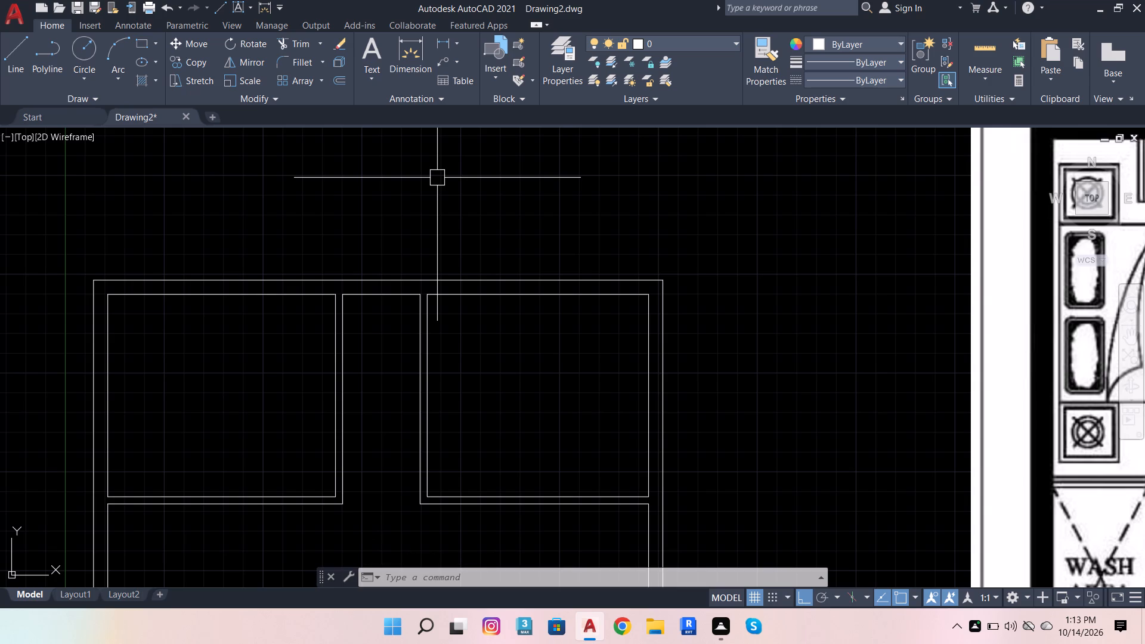
# Offset the inner top wall line between the two vertical partitions 3' downward to form the O.T.S. depth.
pyautogui.scroll(-2, 426, 239)
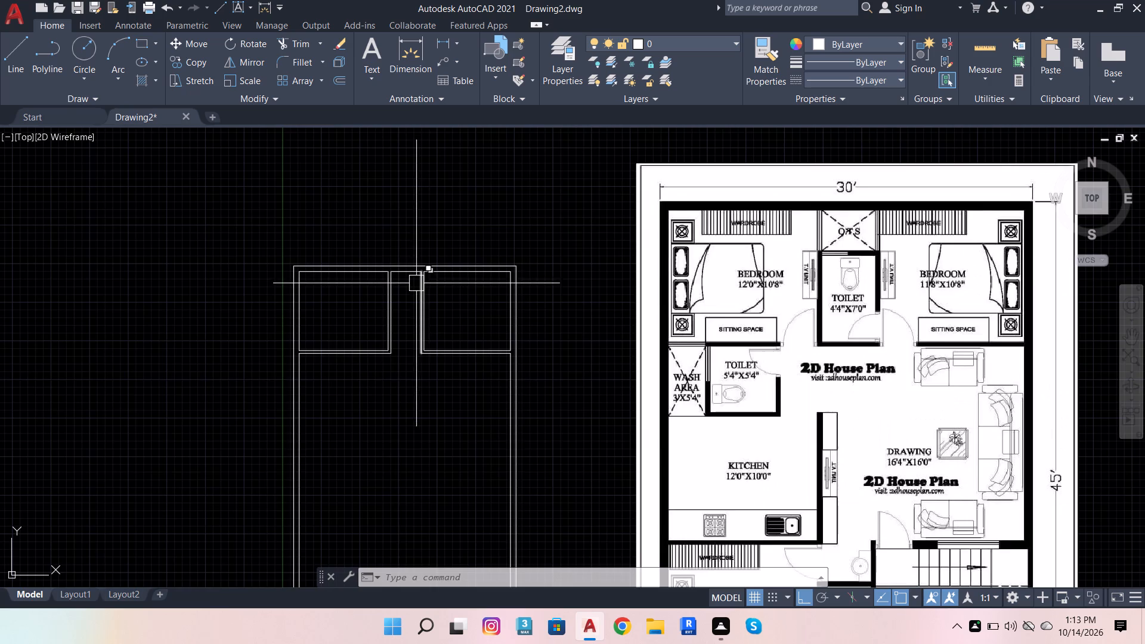
pyautogui.scroll(1, 416, 283)
pyautogui.click(395, 263)
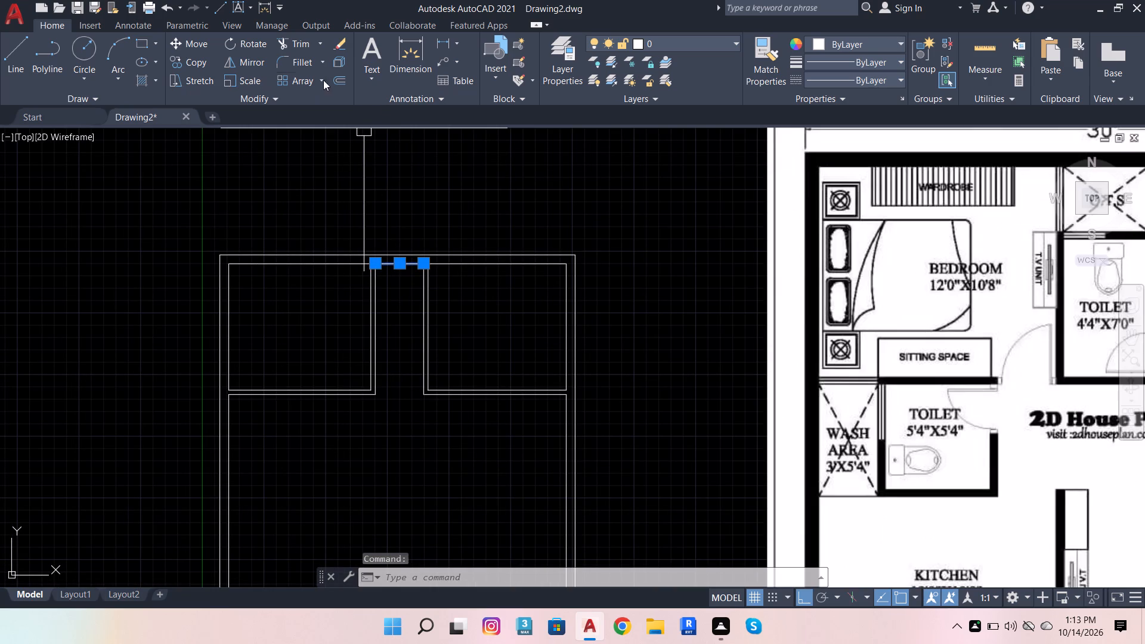
pyautogui.click(343, 80)
pyautogui.click(420, 268)
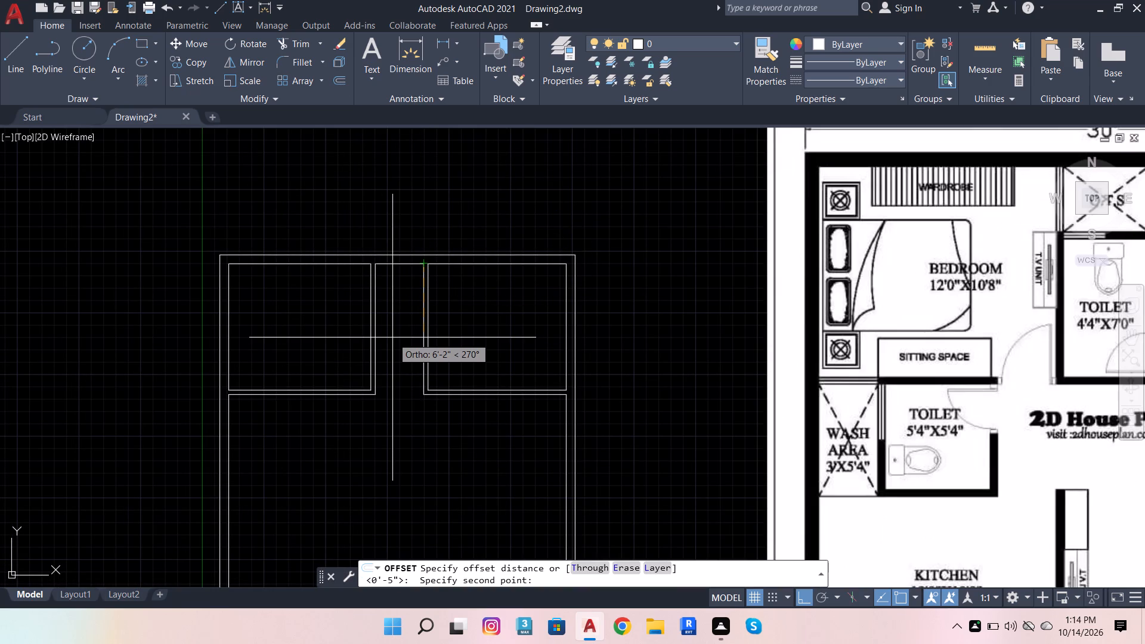
pyautogui.scroll(-1, 385, 356)
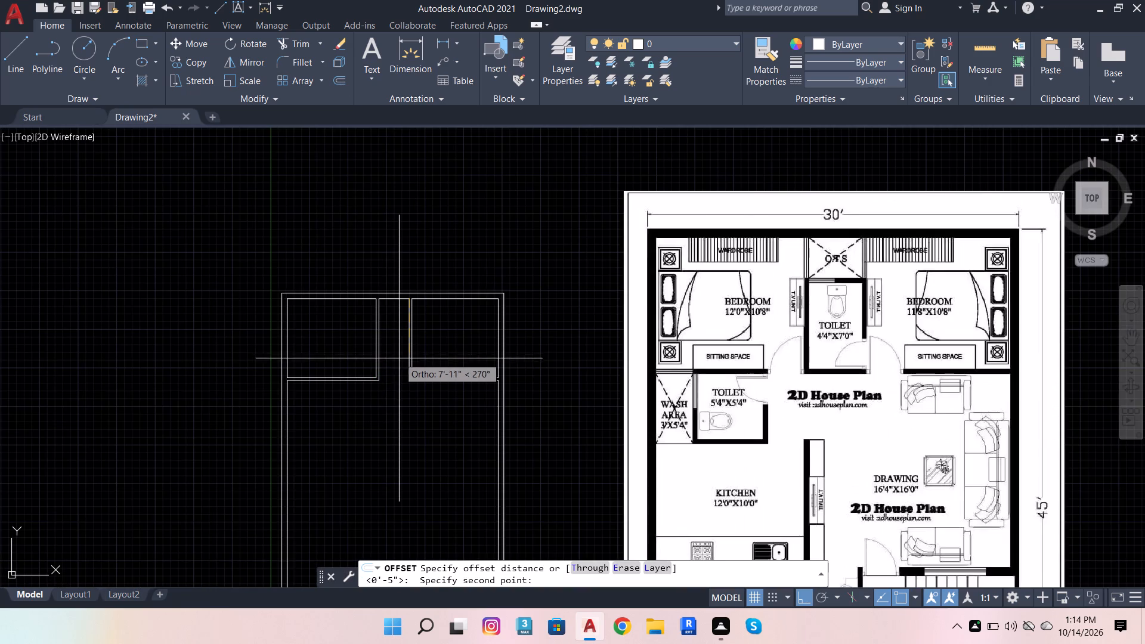
pyautogui.scroll(1, 400, 358)
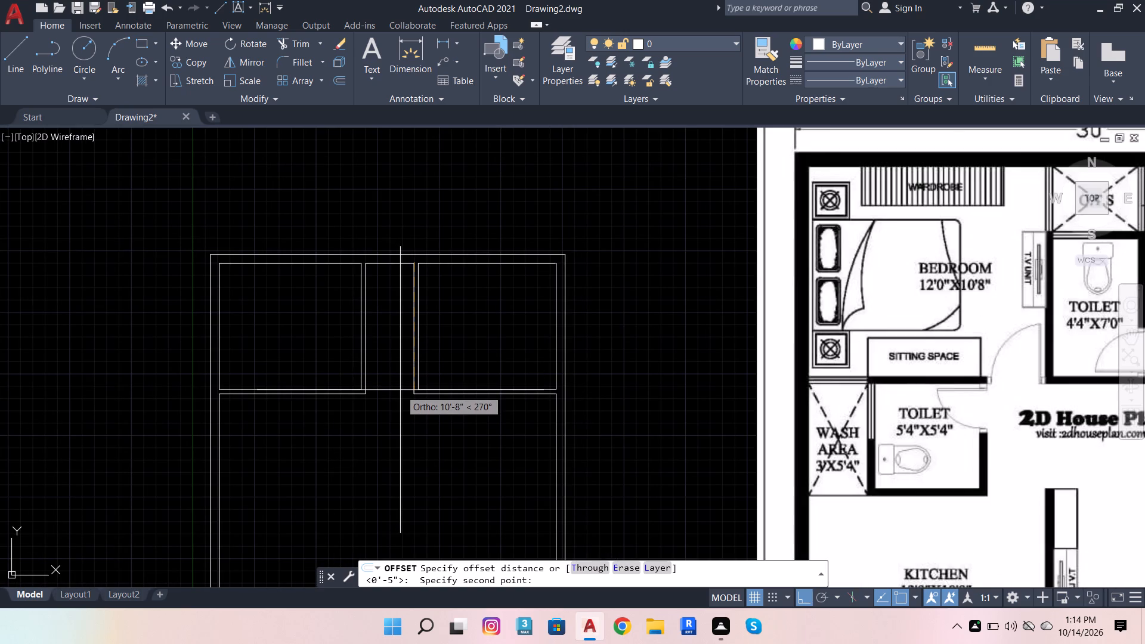
pyautogui.write("3'")
pyautogui.press('Return')
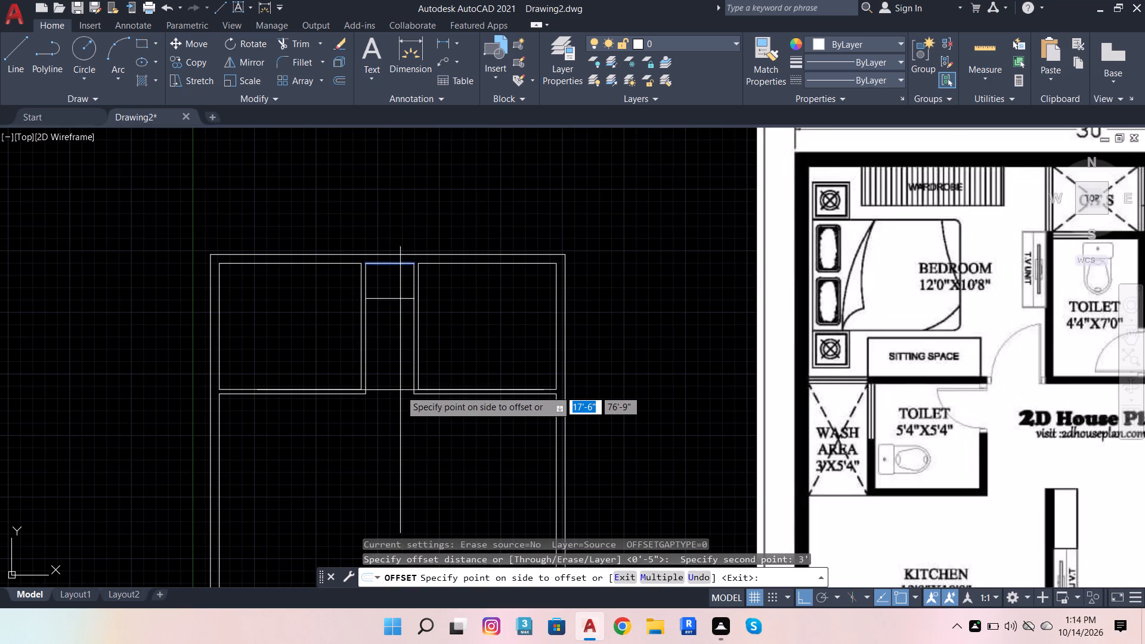
pyautogui.click(395, 394)
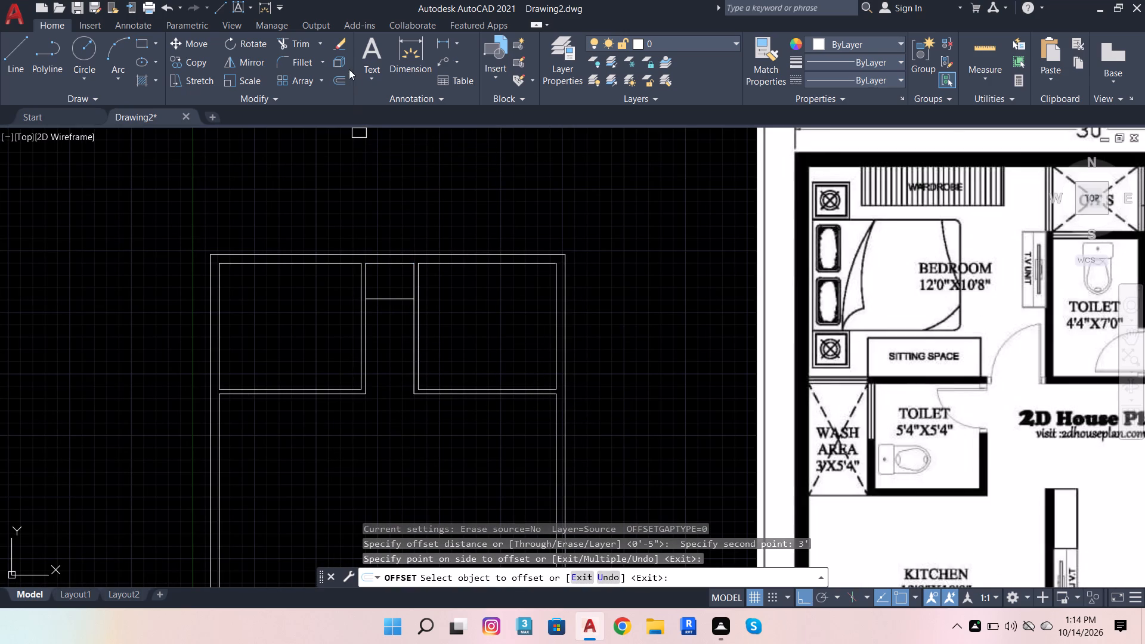
# Offset the lower O.T.S. line 4.5" downward to give the wall between the O.T.S. and the toilet its thickness.
pyautogui.click(342, 78)
pyautogui.scroll(2, 403, 282)
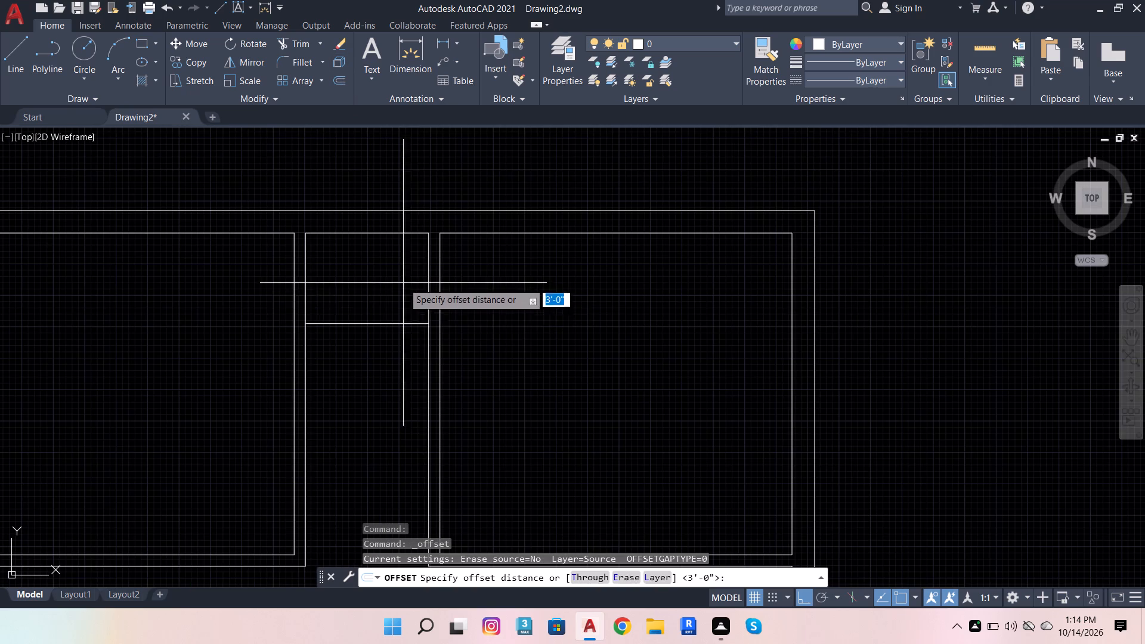
pyautogui.click(428, 323)
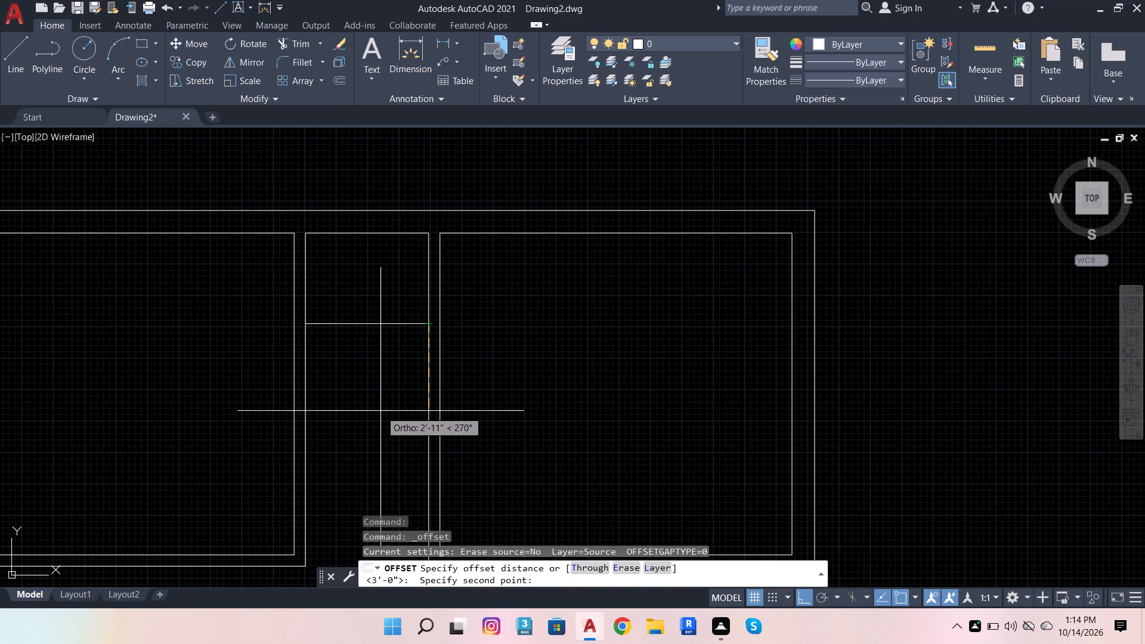
pyautogui.write('4.5')
pyautogui.press('Return')
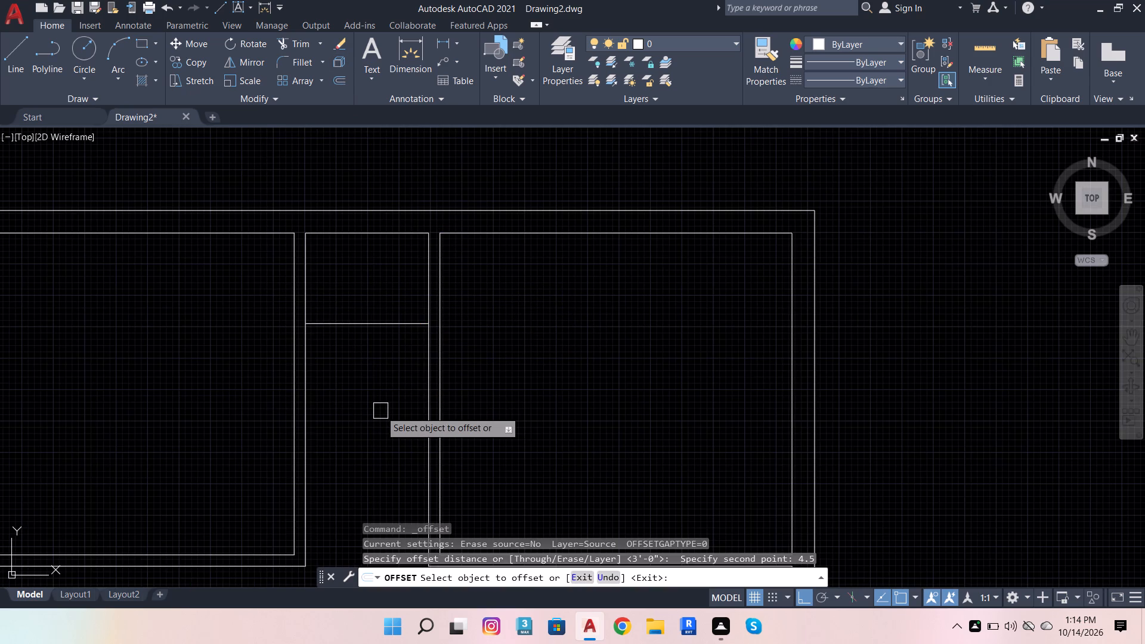
pyautogui.scroll(1, 380, 411)
pyautogui.click(392, 271)
pyautogui.click(374, 352)
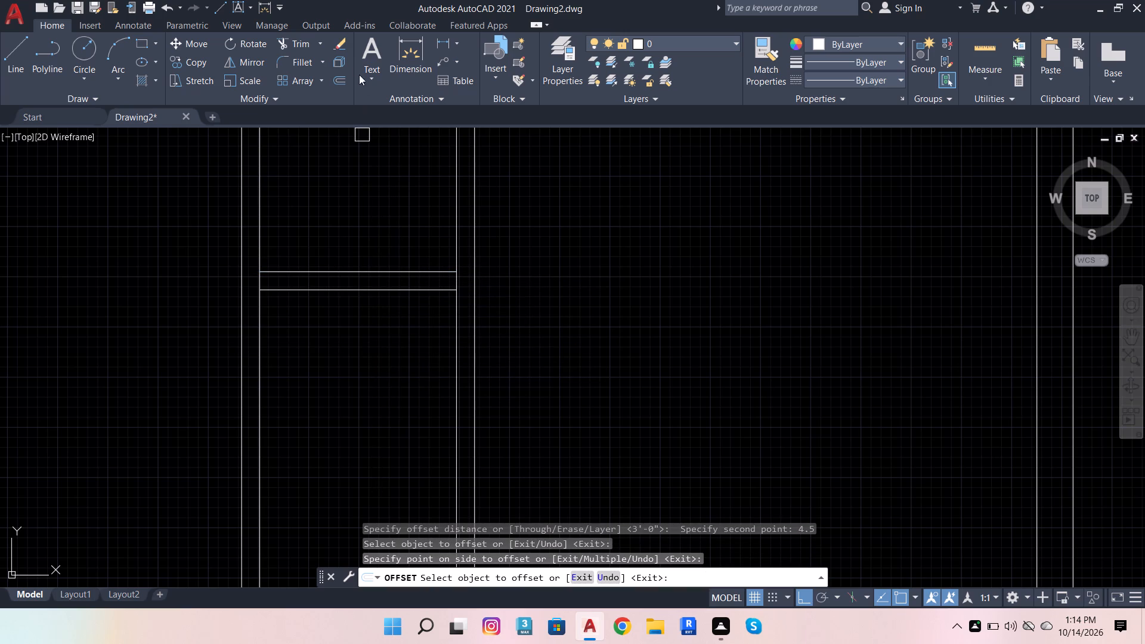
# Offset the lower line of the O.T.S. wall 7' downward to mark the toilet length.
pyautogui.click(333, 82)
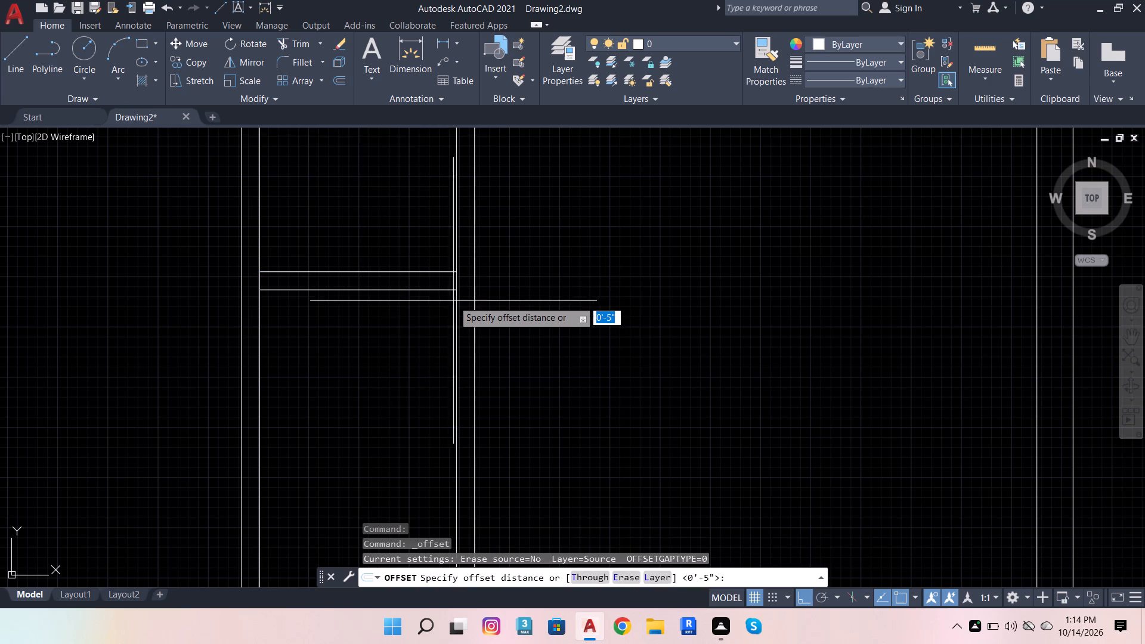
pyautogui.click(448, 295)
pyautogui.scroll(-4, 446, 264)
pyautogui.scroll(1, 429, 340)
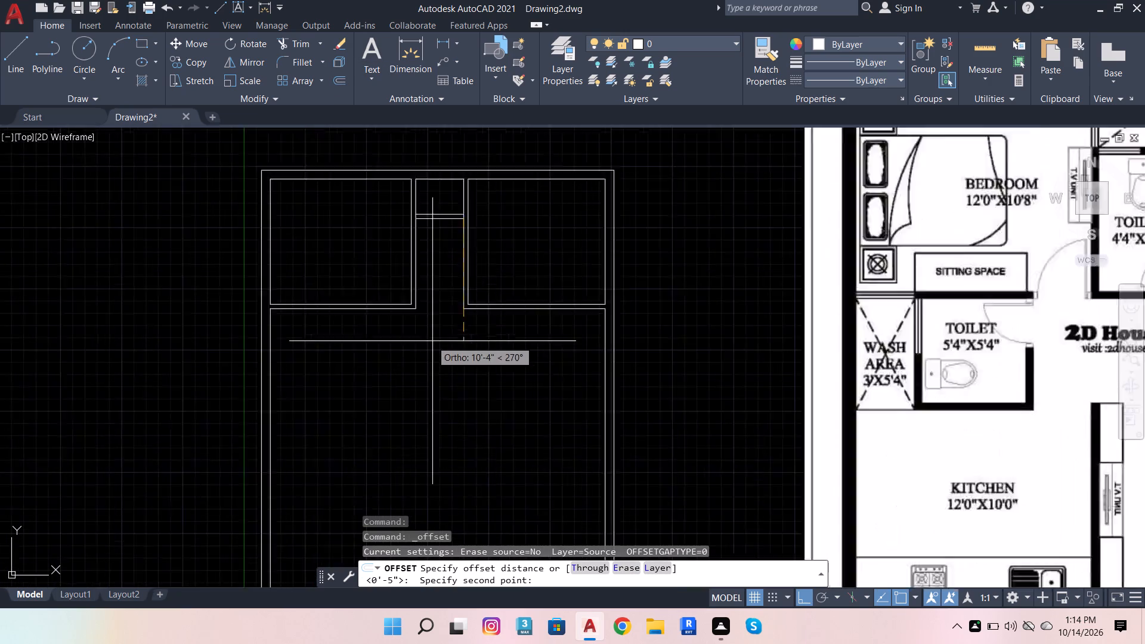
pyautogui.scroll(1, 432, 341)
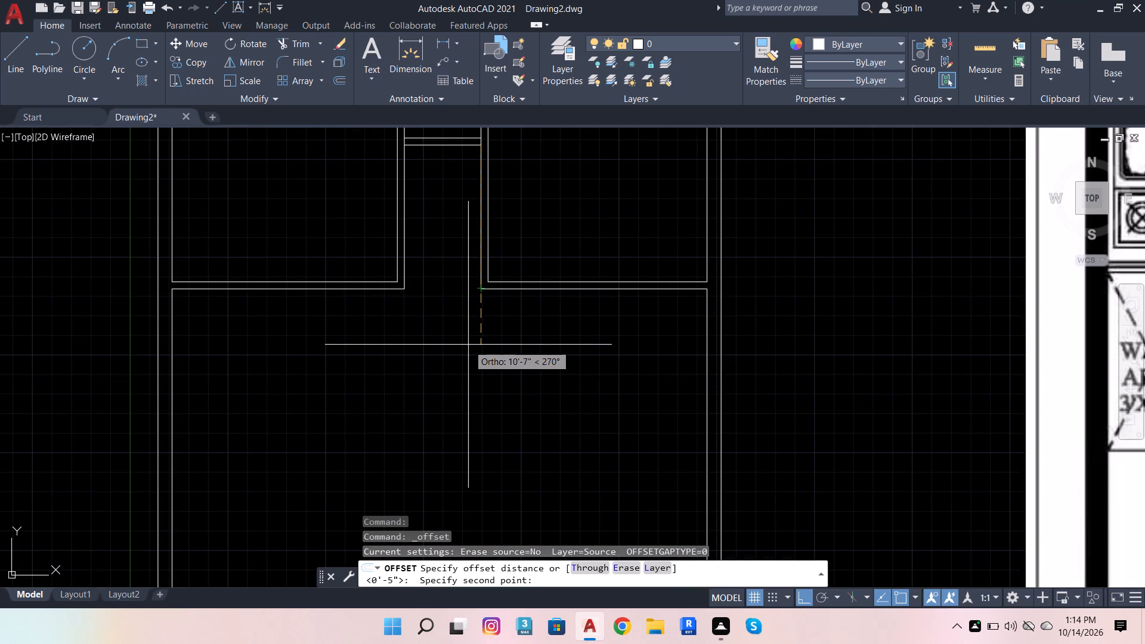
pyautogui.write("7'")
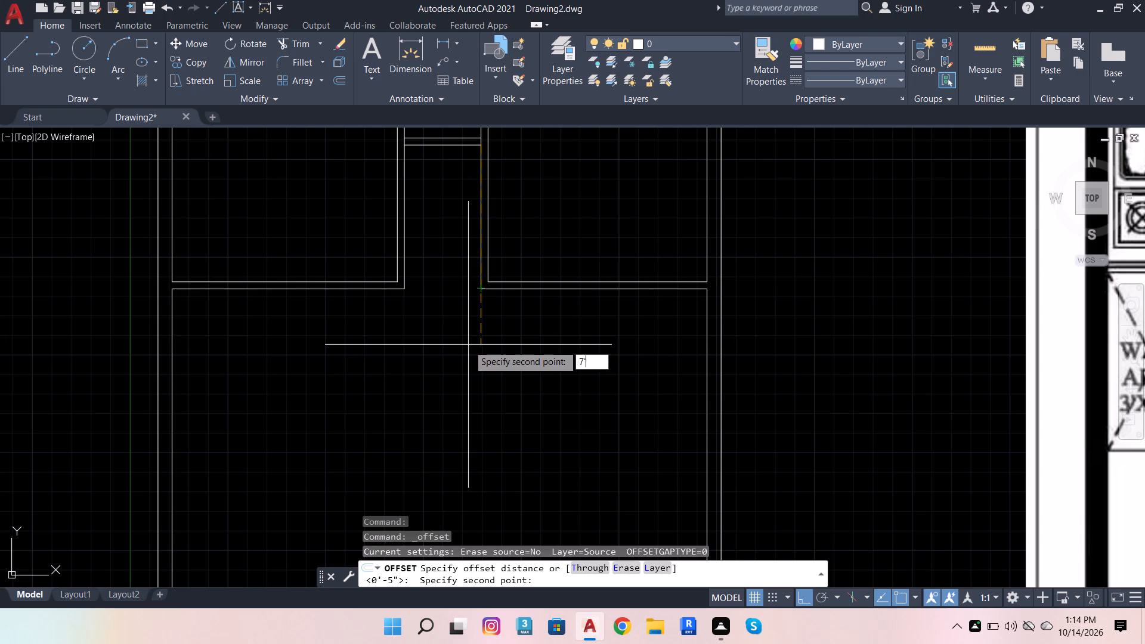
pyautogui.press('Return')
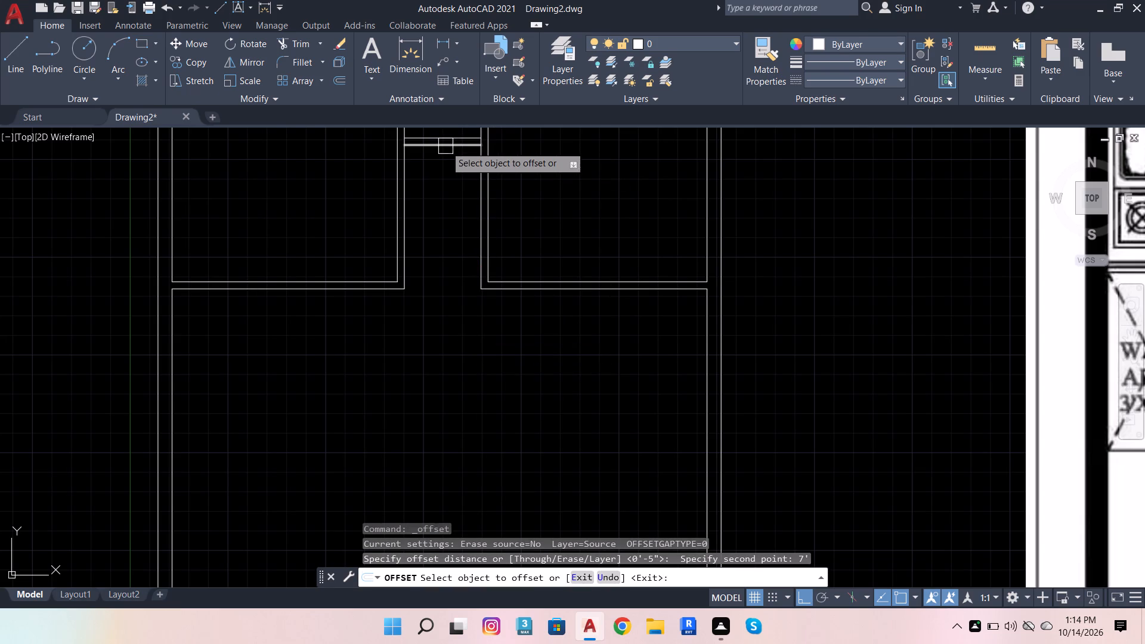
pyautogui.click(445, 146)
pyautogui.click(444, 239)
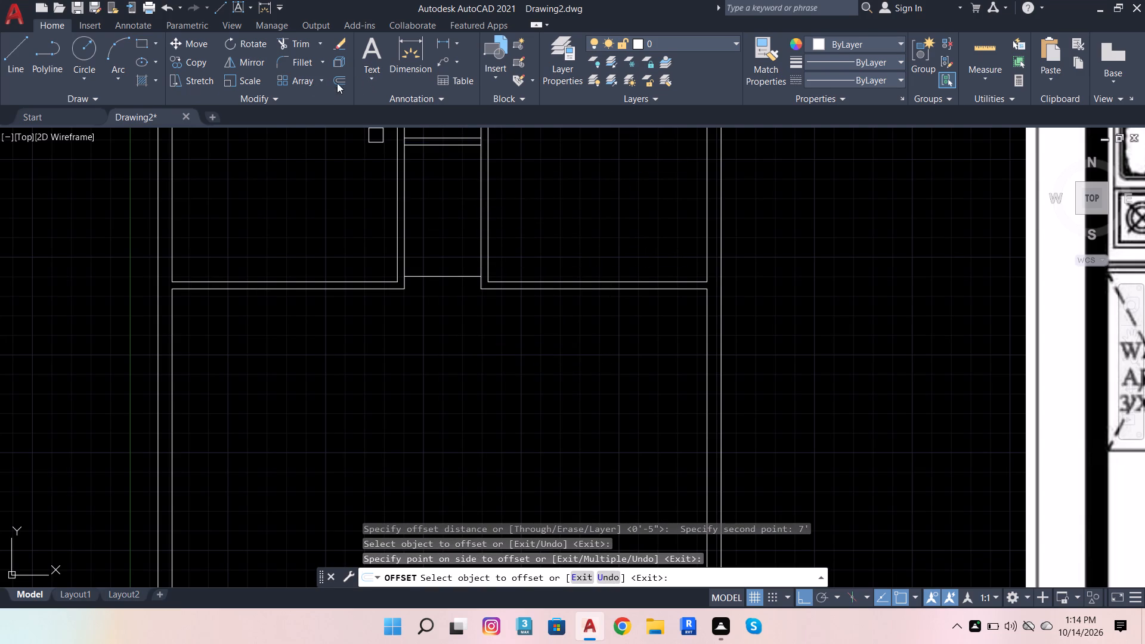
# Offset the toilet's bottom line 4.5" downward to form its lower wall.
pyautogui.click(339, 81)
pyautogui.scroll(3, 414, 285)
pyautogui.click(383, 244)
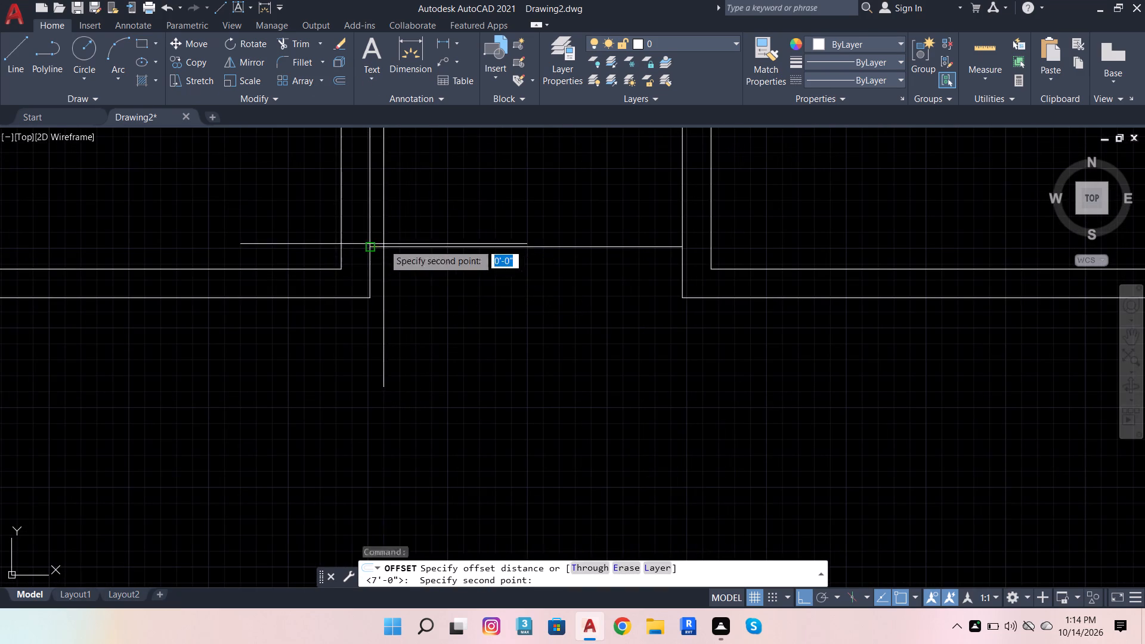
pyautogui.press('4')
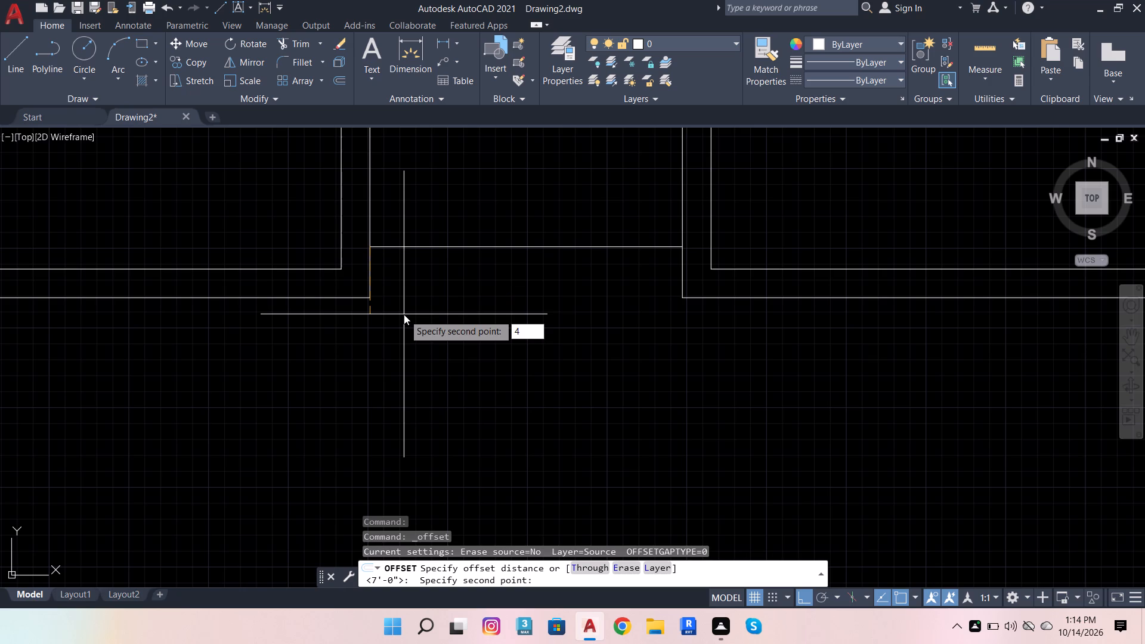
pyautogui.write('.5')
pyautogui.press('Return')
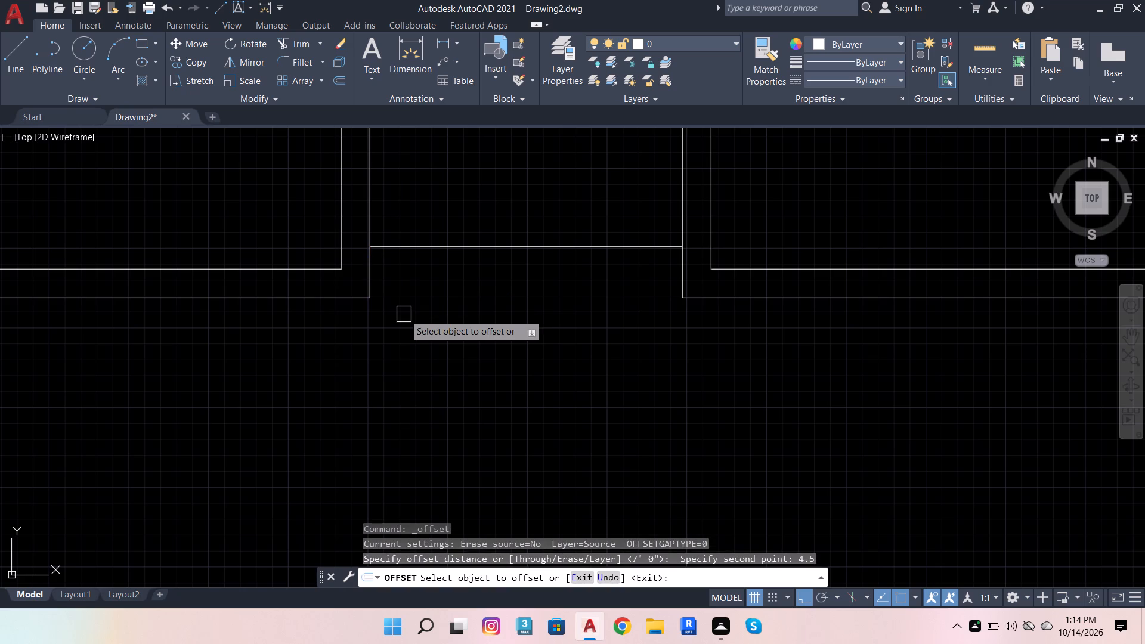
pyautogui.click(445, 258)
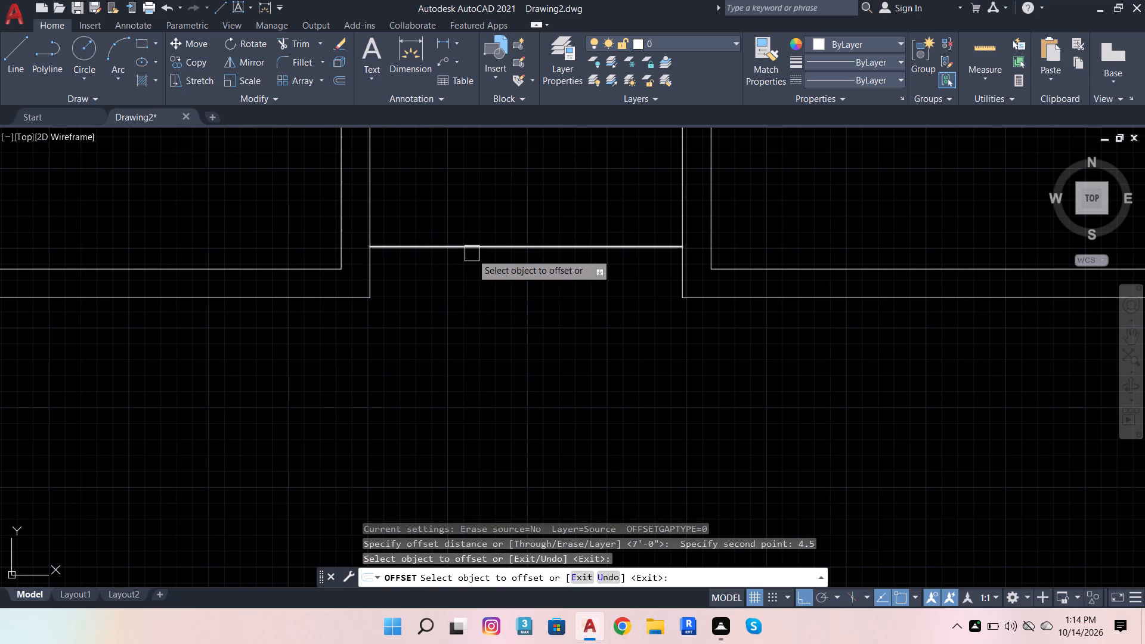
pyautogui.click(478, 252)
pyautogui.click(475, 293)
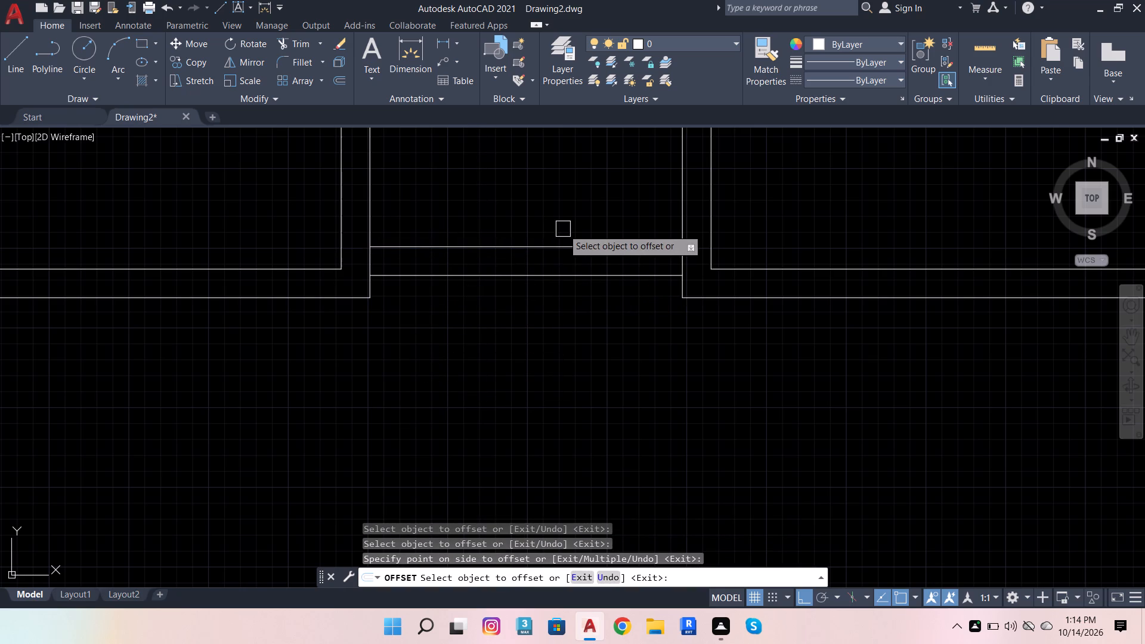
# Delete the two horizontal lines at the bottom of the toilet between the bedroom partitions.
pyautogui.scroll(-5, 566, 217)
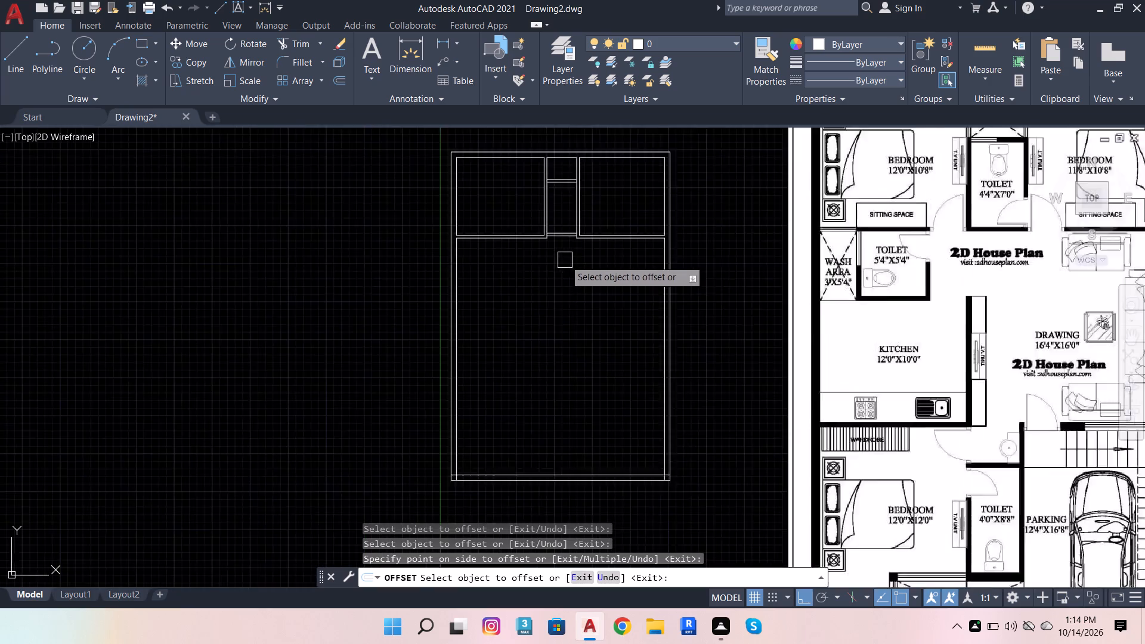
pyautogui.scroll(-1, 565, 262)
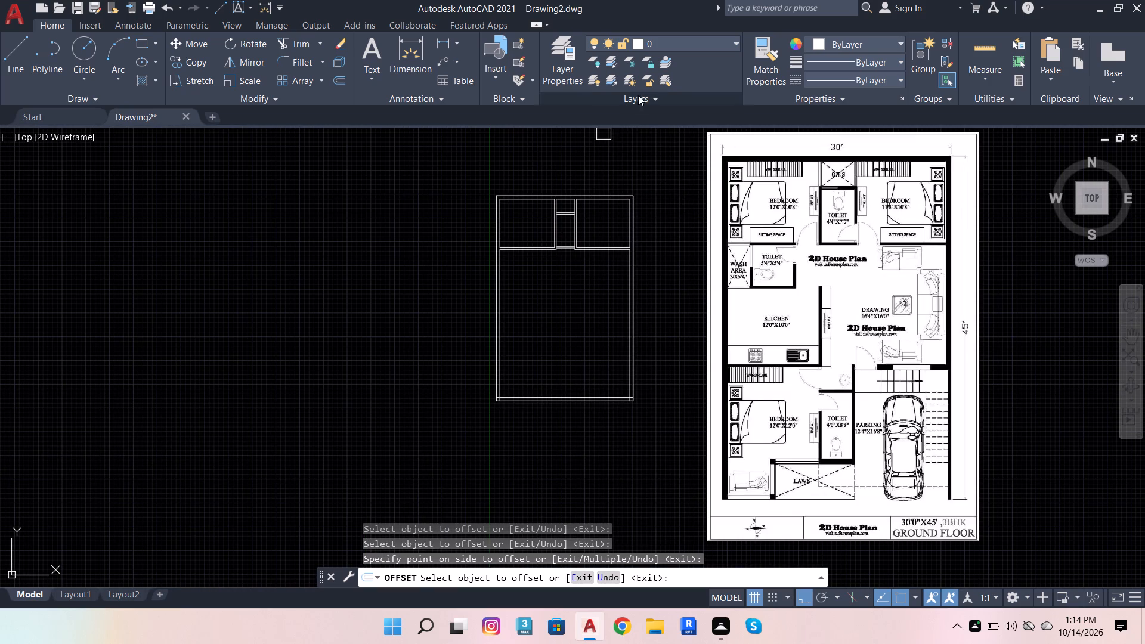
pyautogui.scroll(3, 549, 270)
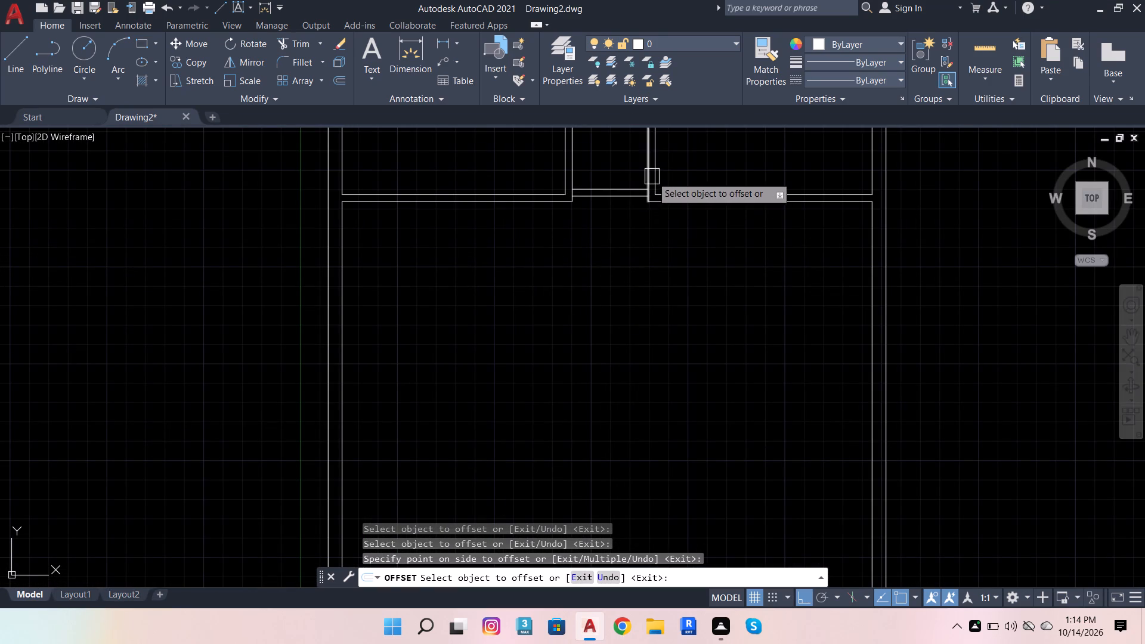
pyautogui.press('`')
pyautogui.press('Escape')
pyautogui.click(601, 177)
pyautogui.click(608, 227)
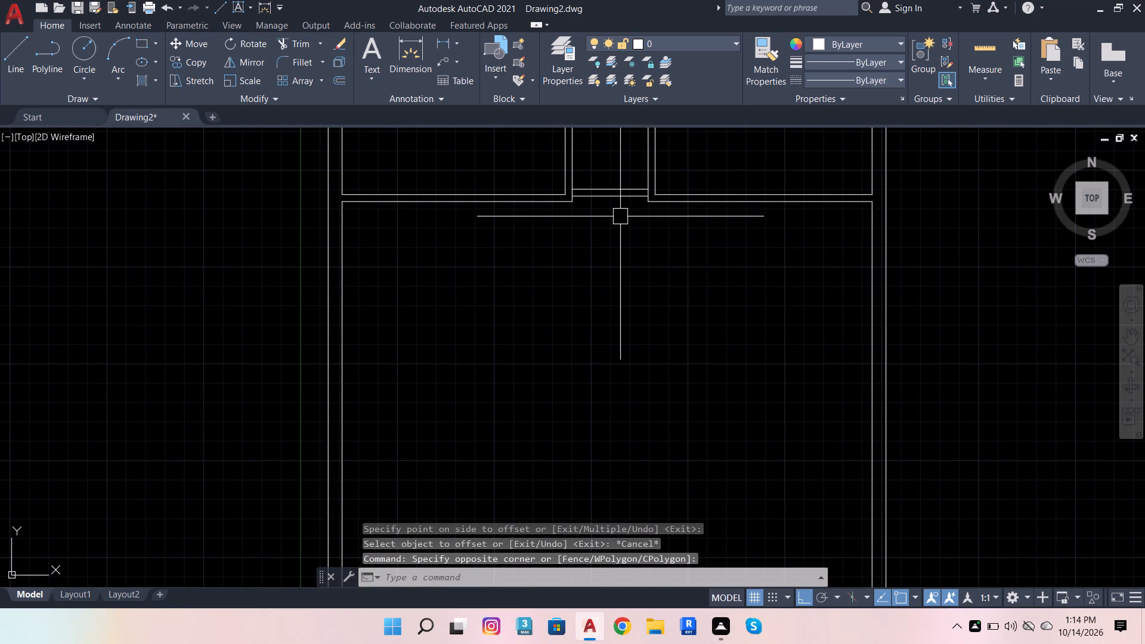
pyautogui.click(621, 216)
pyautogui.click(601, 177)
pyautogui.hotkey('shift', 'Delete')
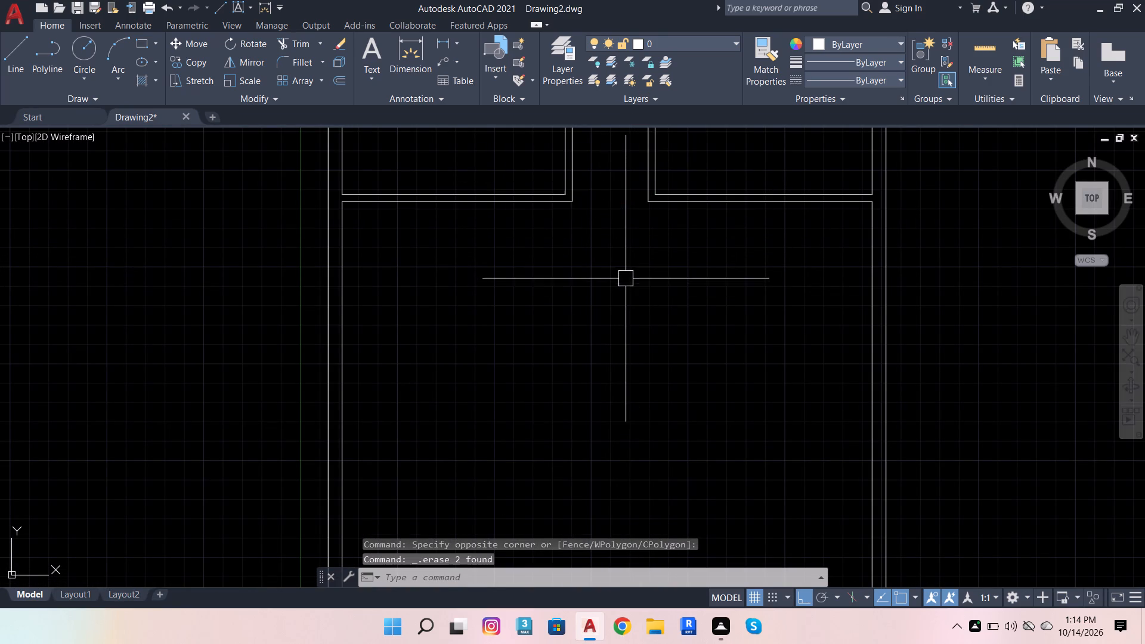
# Extend both horizontal bedroom wall lines across the gap between the vertical partitions to close the toilet's bottom.
pyautogui.scroll(-2, 649, 277)
pyautogui.scroll(2, 664, 258)
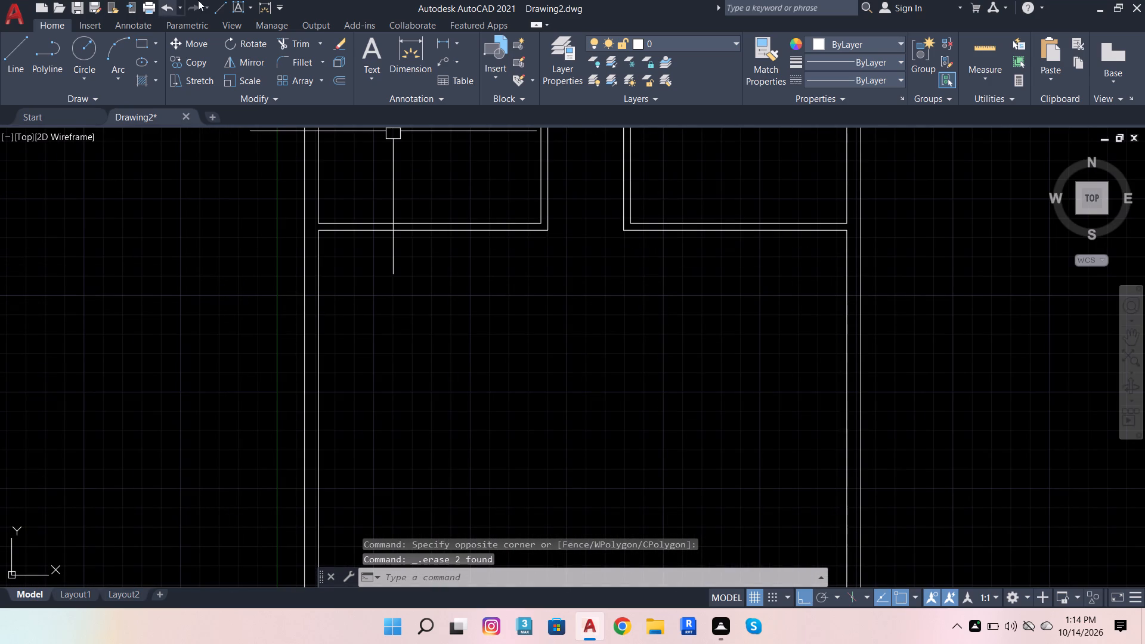
pyautogui.click(291, 51)
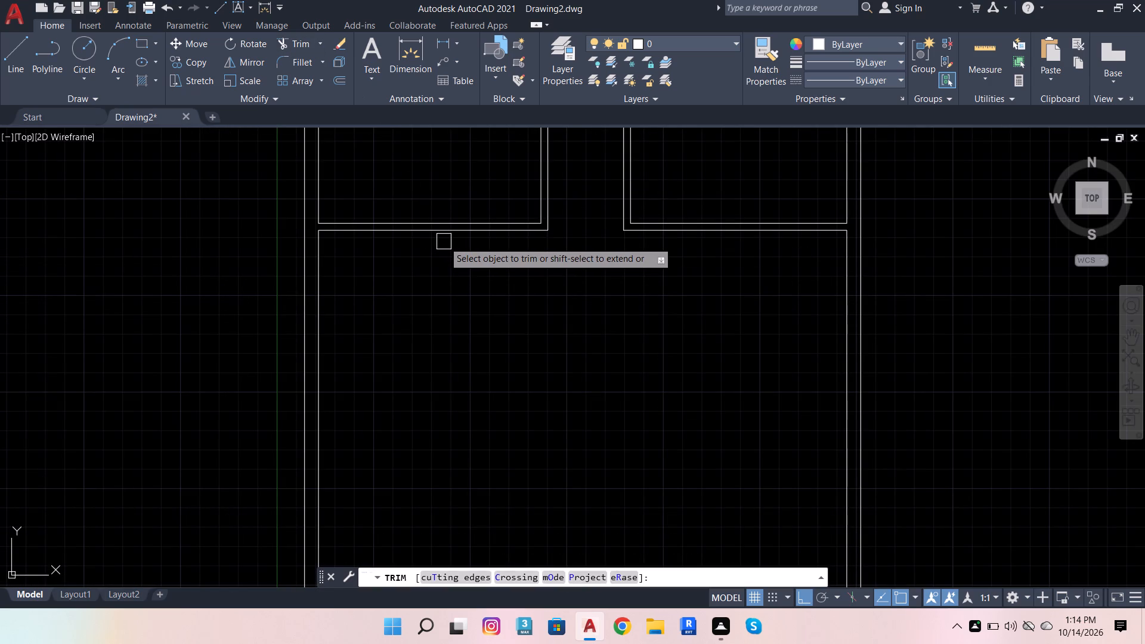
pyautogui.keyDown('shift'); pyautogui.click(460, 233); pyautogui.keyUp('shift')
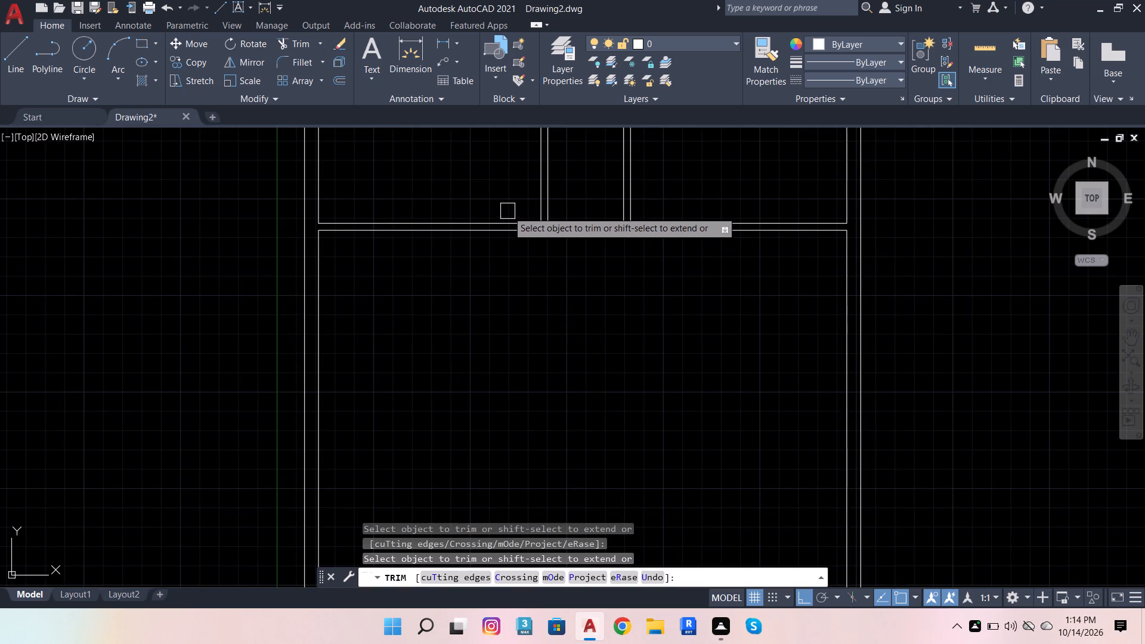
pyautogui.keyDown('shift'); pyautogui.click(512, 217); pyautogui.keyUp('shift')
pyautogui.keyDown('shift'); pyautogui.click(521, 222); pyautogui.keyUp('shift')
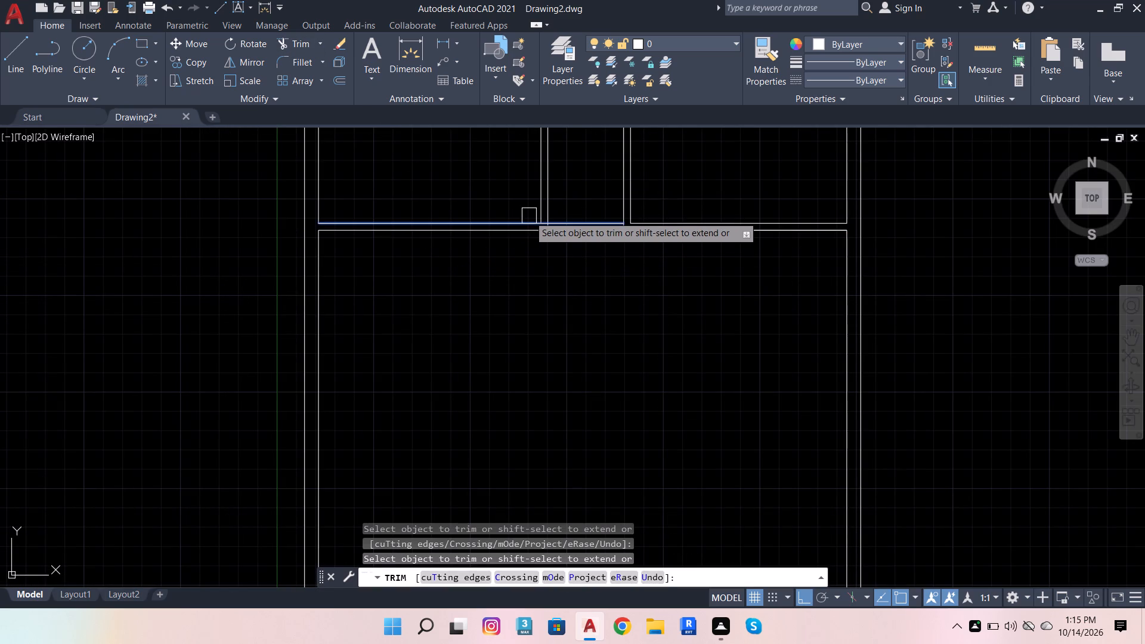
pyautogui.keyDown('shift'); pyautogui.click(528, 216); pyautogui.keyUp('shift')
# Trim the upper wall line inside the left partition and the vertical partition stubs between the toilet's lower wall lines.
pyautogui.scroll(4, 554, 222)
pyautogui.click(493, 228)
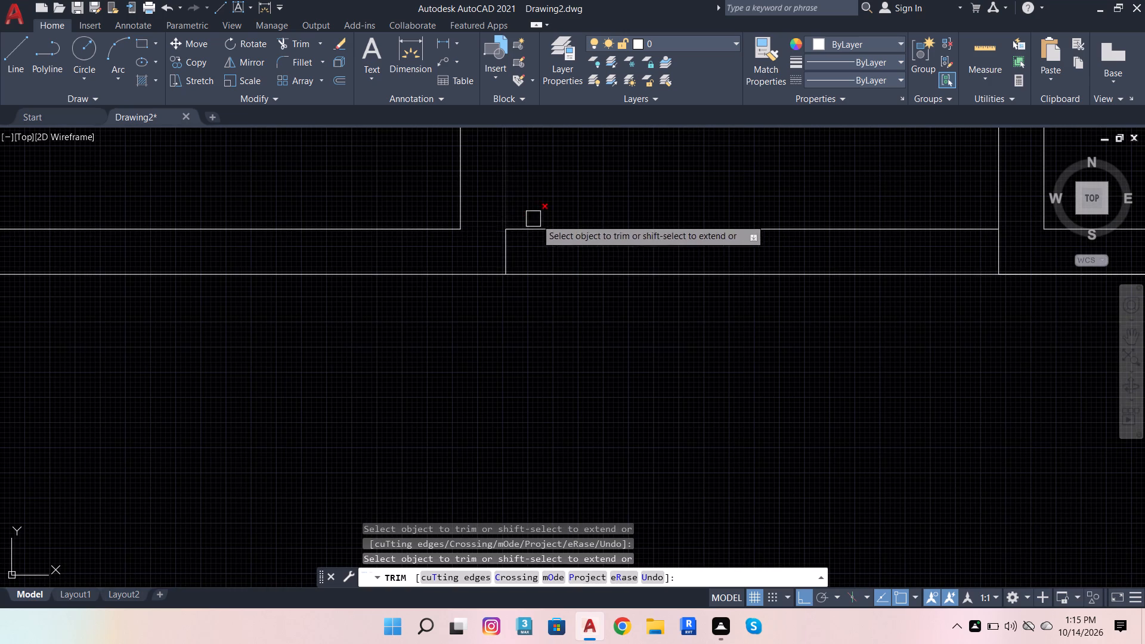
pyautogui.click(505, 250)
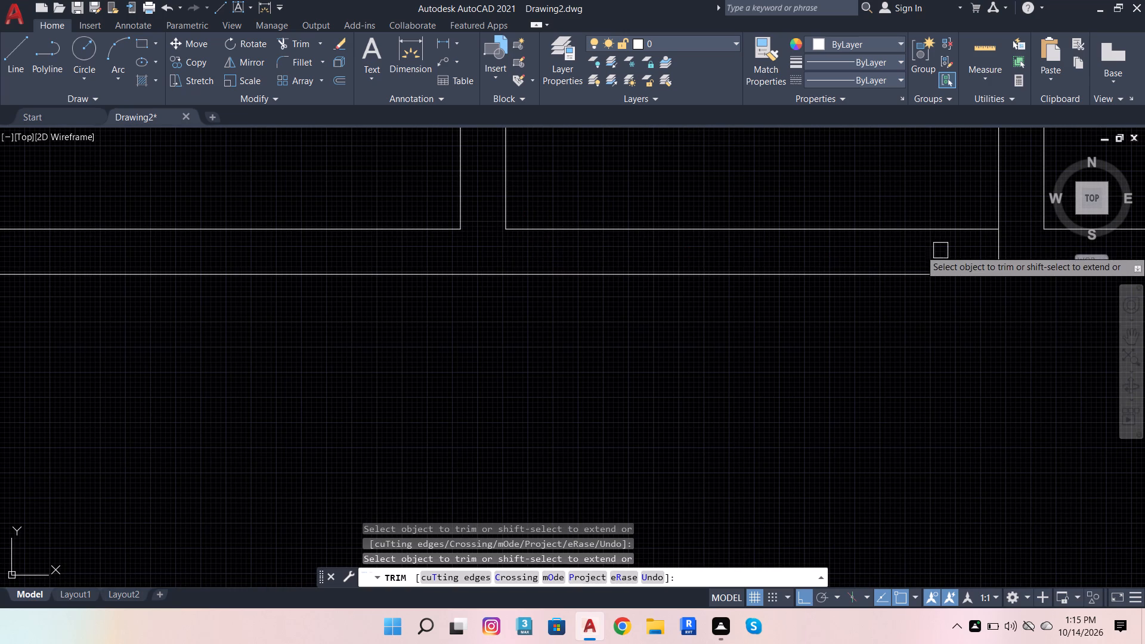
pyautogui.click(1004, 251)
pyautogui.scroll(-4, 522, 283)
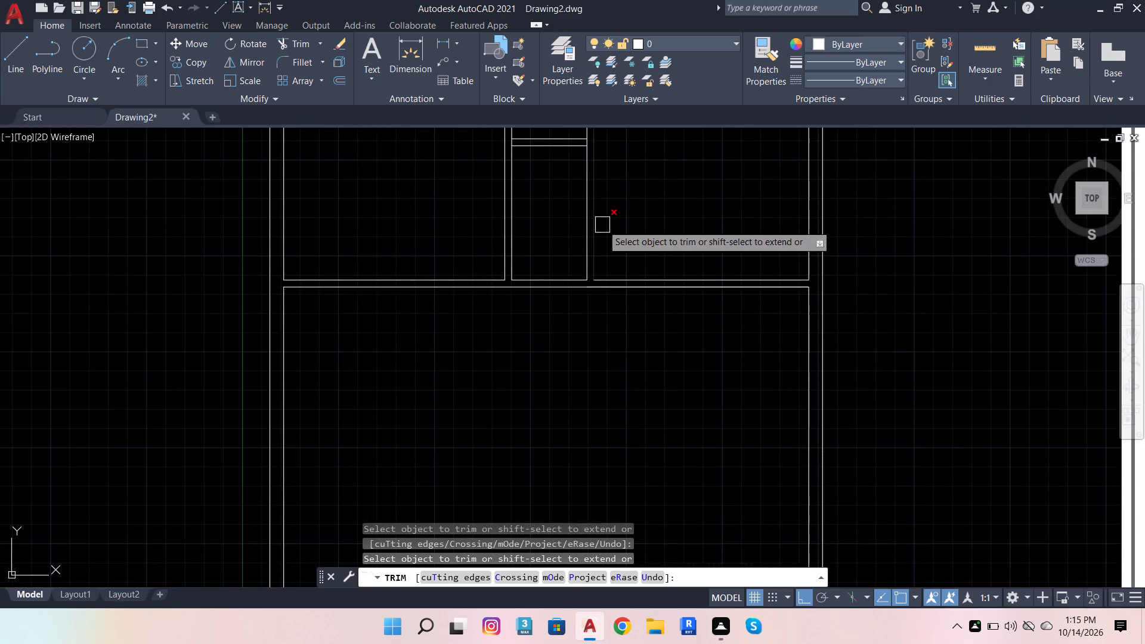
pyautogui.scroll(-1, 607, 233)
pyautogui.scroll(4, 594, 156)
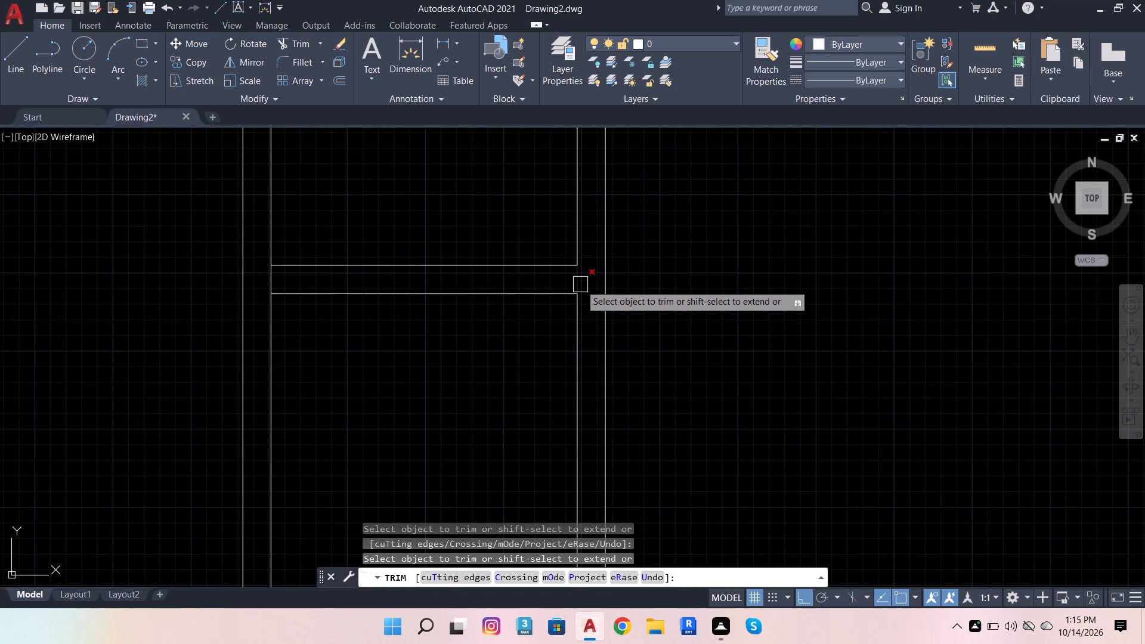
# Trim the vertical line stubs on both sides between the wall lines separating the O.T.S. from the toilet.
pyautogui.click(580, 284)
pyautogui.click(266, 282)
pyautogui.scroll(-3, 425, 290)
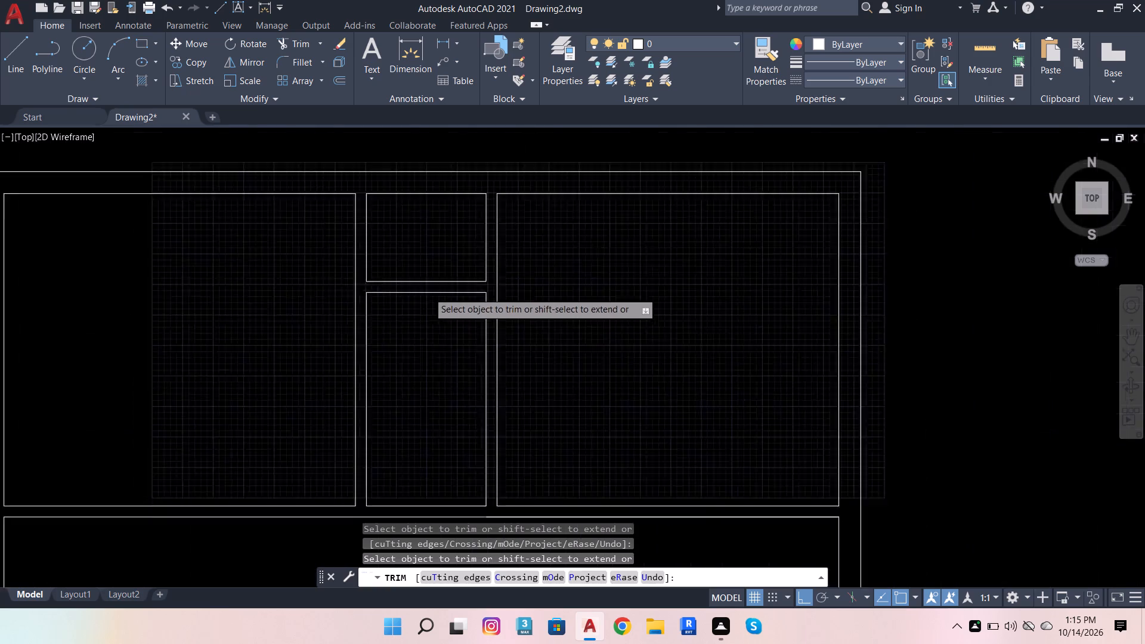
pyautogui.press('Escape')
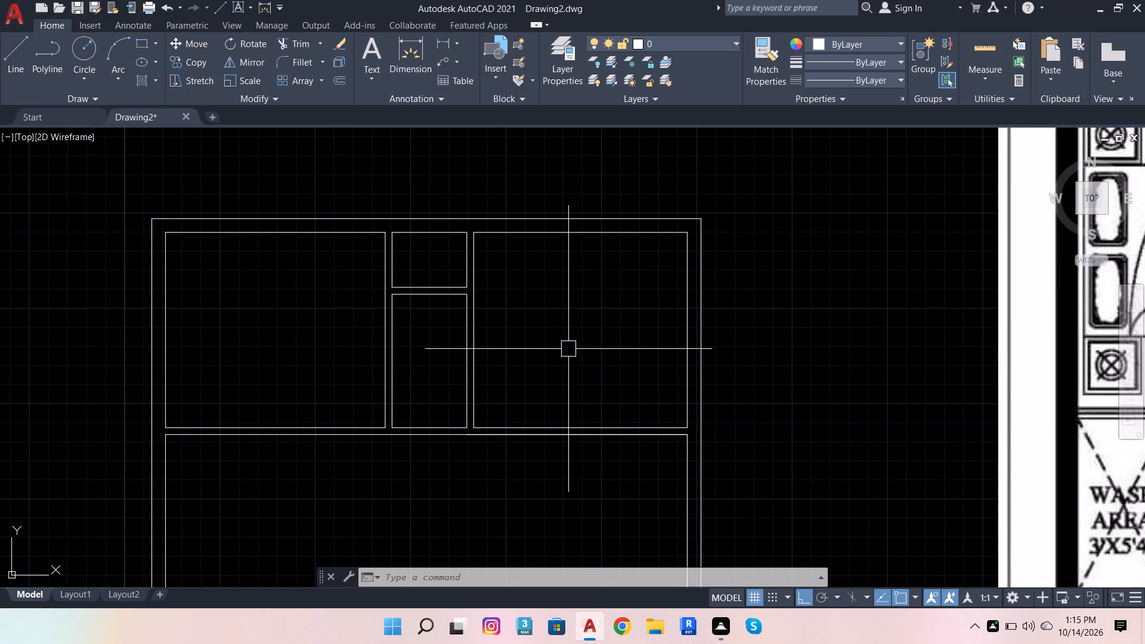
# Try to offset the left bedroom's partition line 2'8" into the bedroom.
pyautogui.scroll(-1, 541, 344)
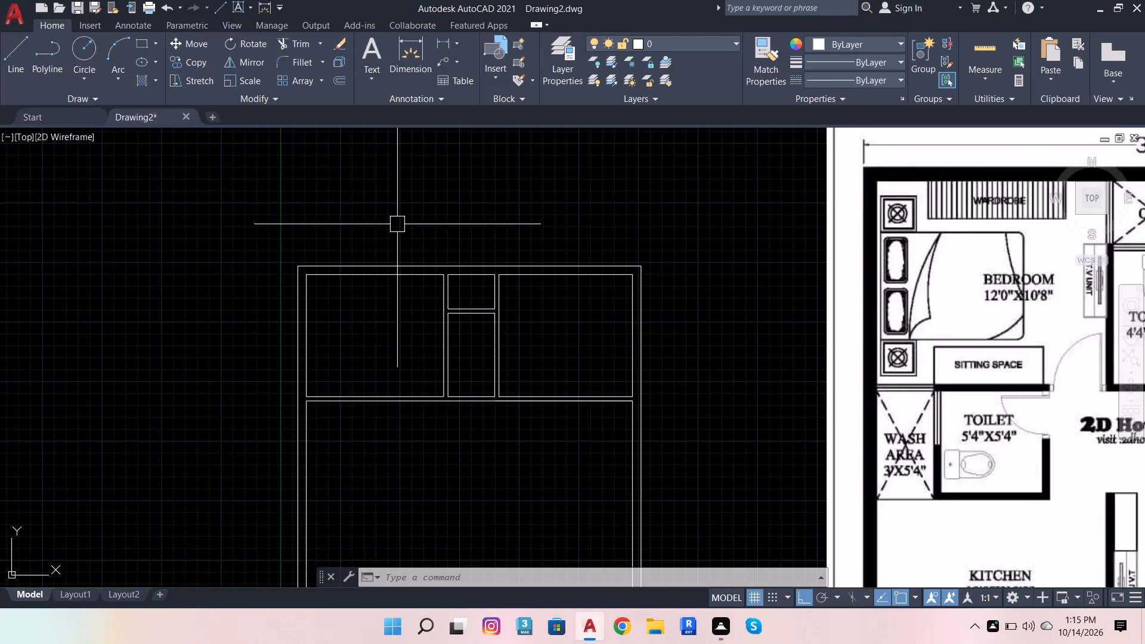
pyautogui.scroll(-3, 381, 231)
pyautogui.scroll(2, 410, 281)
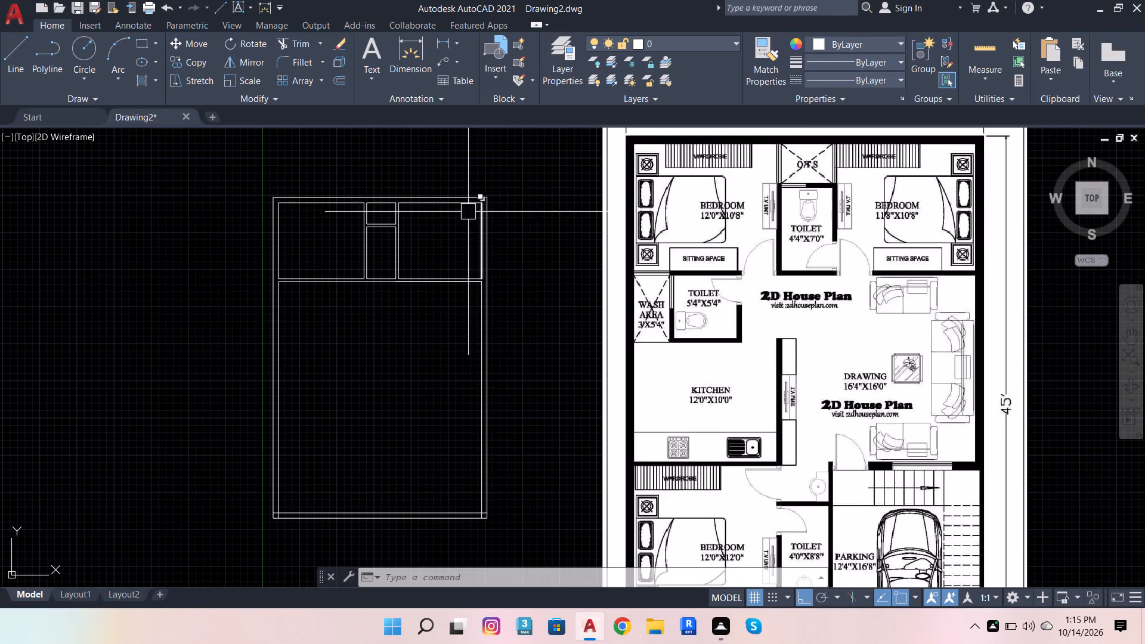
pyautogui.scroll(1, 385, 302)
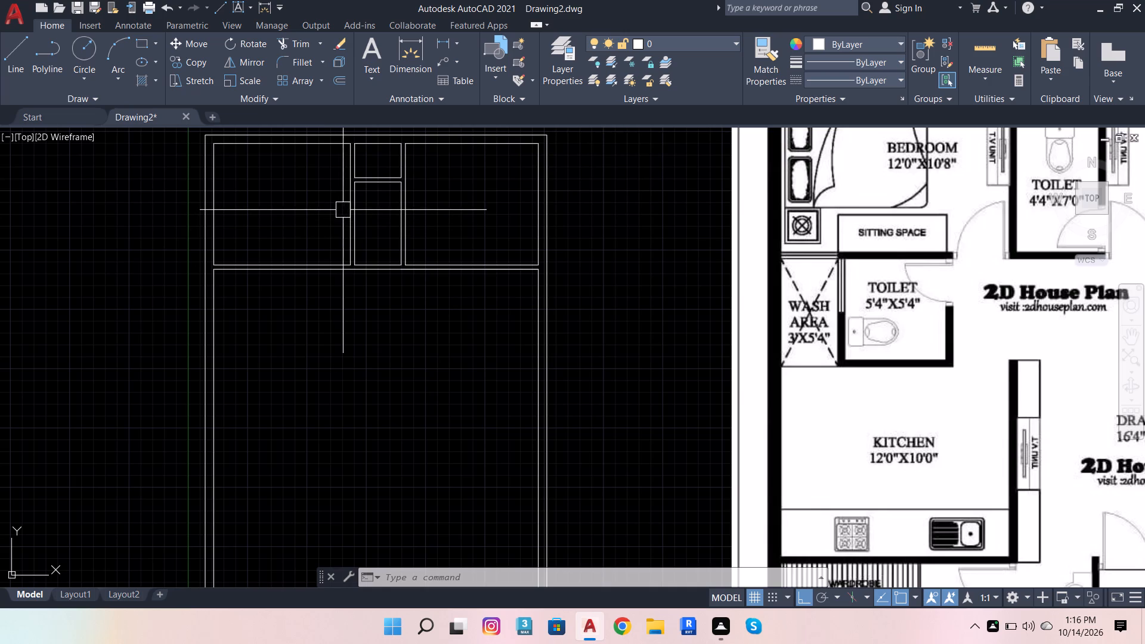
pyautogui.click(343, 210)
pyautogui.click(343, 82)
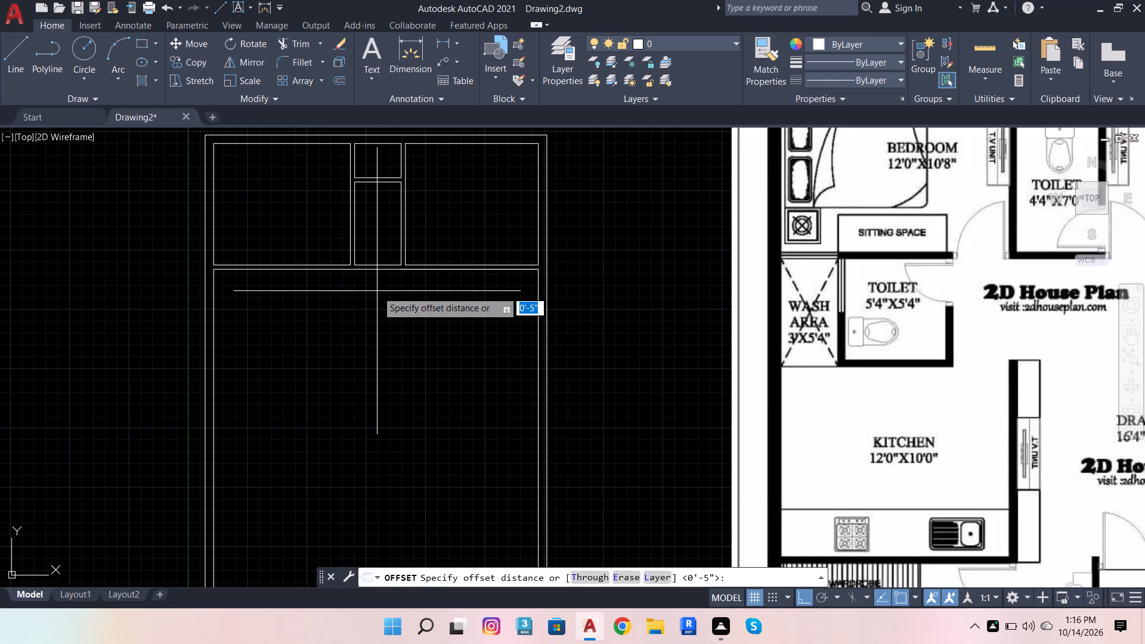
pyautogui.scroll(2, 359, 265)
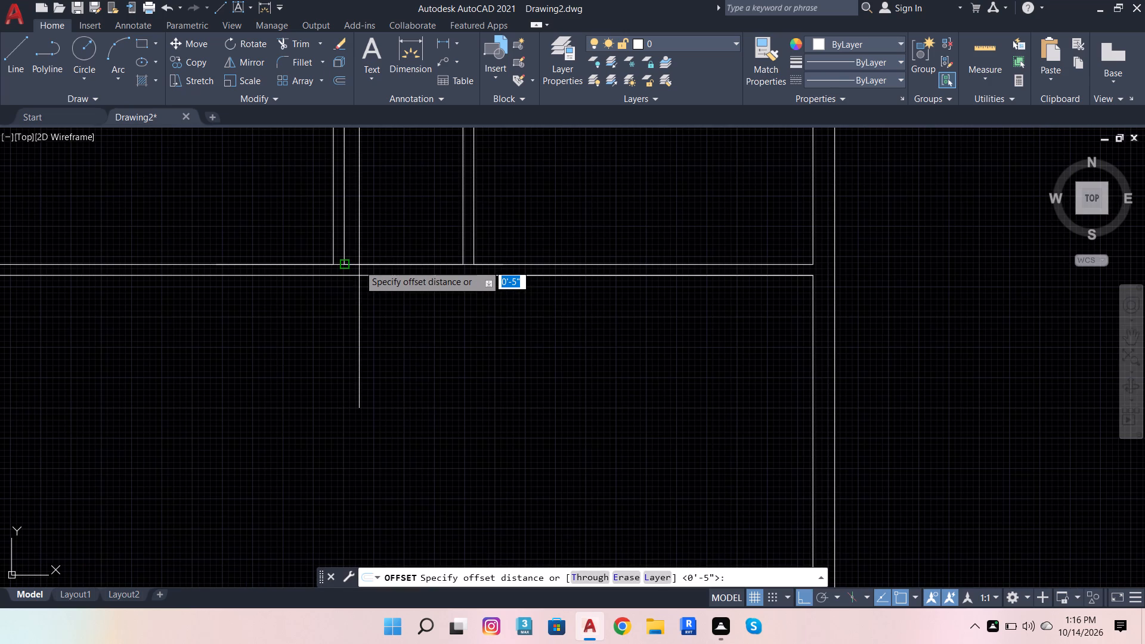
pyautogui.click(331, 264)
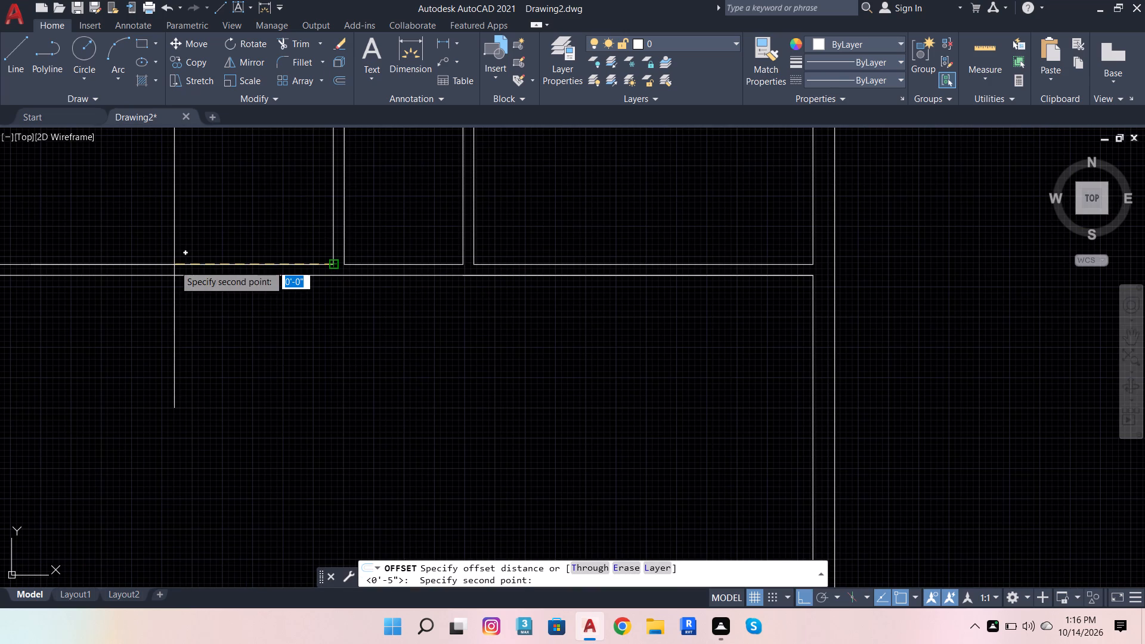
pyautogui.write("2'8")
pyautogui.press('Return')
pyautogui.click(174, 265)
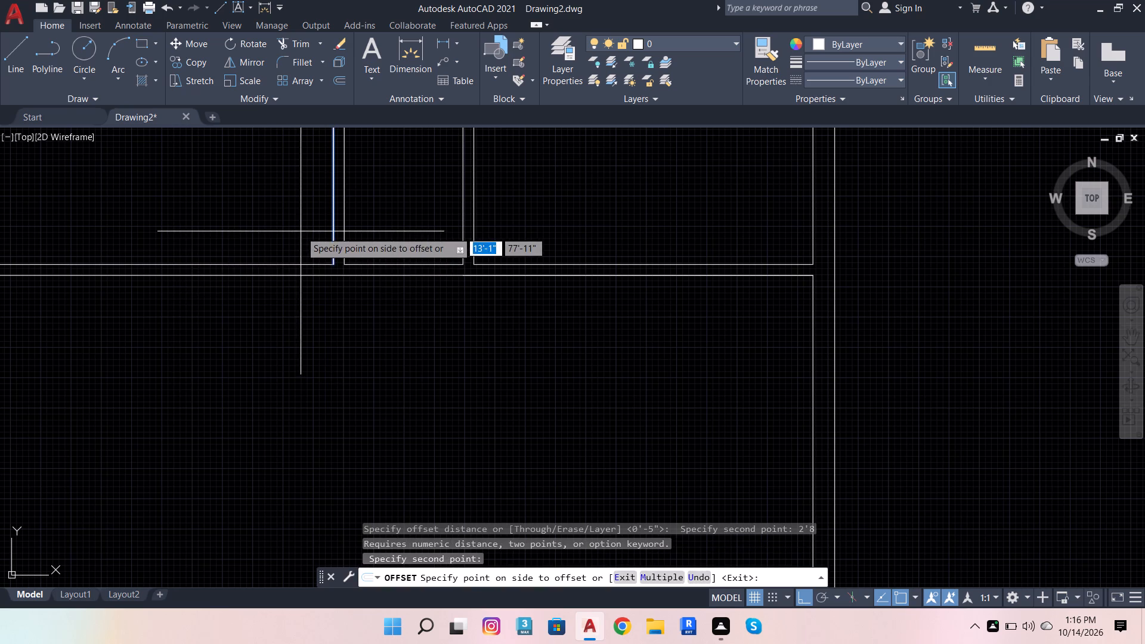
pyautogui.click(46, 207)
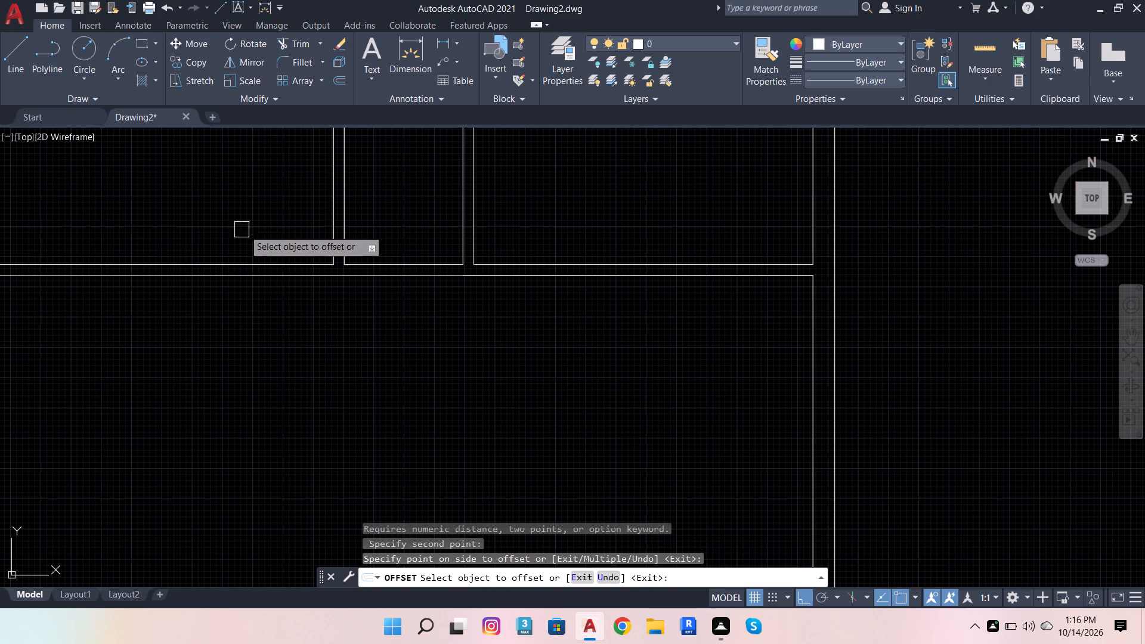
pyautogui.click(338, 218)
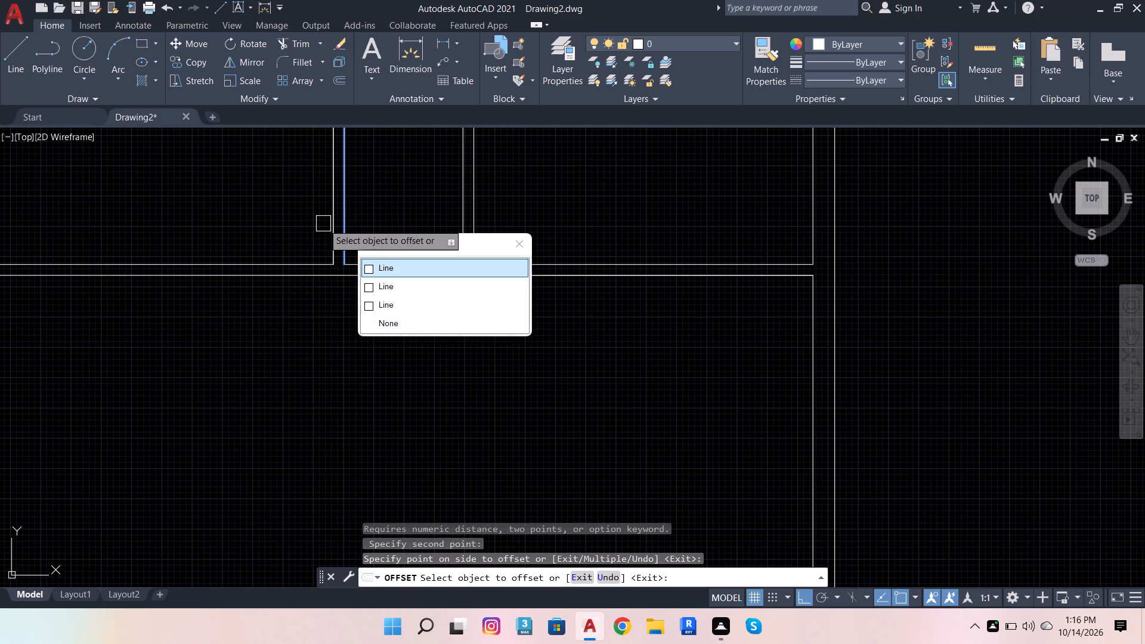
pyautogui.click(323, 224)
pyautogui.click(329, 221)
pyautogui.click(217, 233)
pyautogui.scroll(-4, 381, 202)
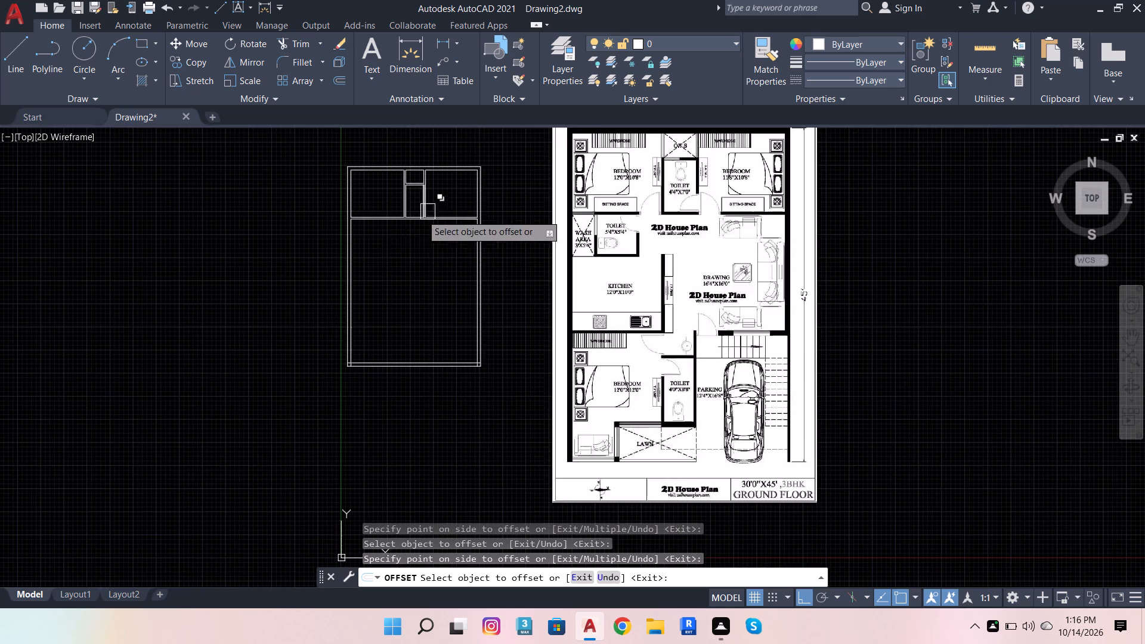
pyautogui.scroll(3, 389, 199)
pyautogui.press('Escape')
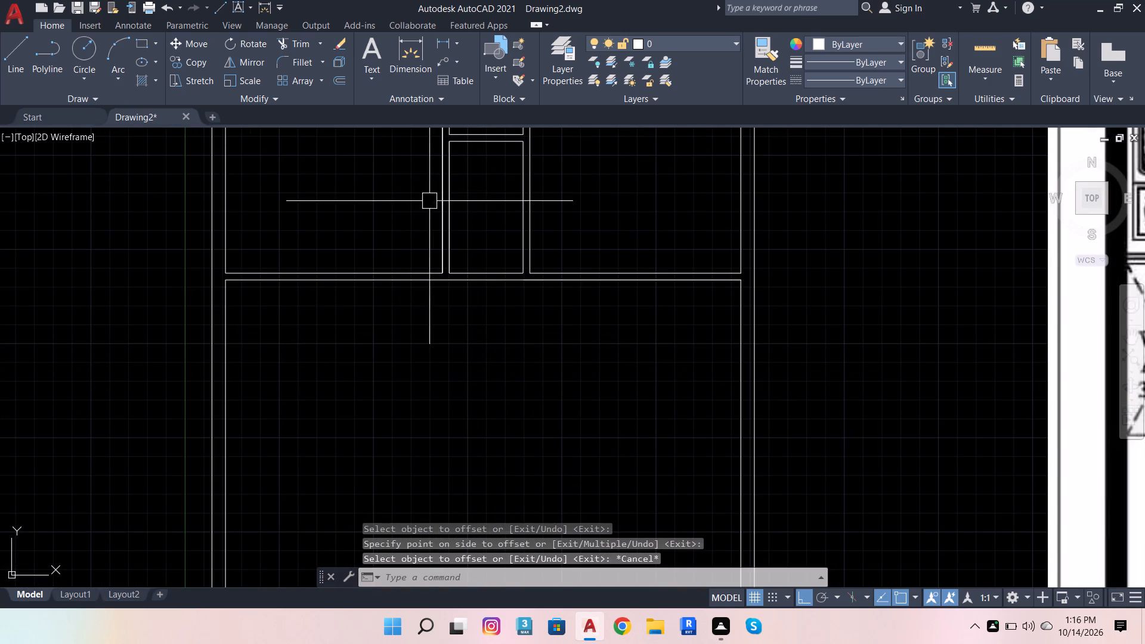
# Delete the overlapping vertical lines on both faces of the partition between the left bedroom and the toilet.
pyautogui.click(440, 209)
pyautogui.press('Delete')
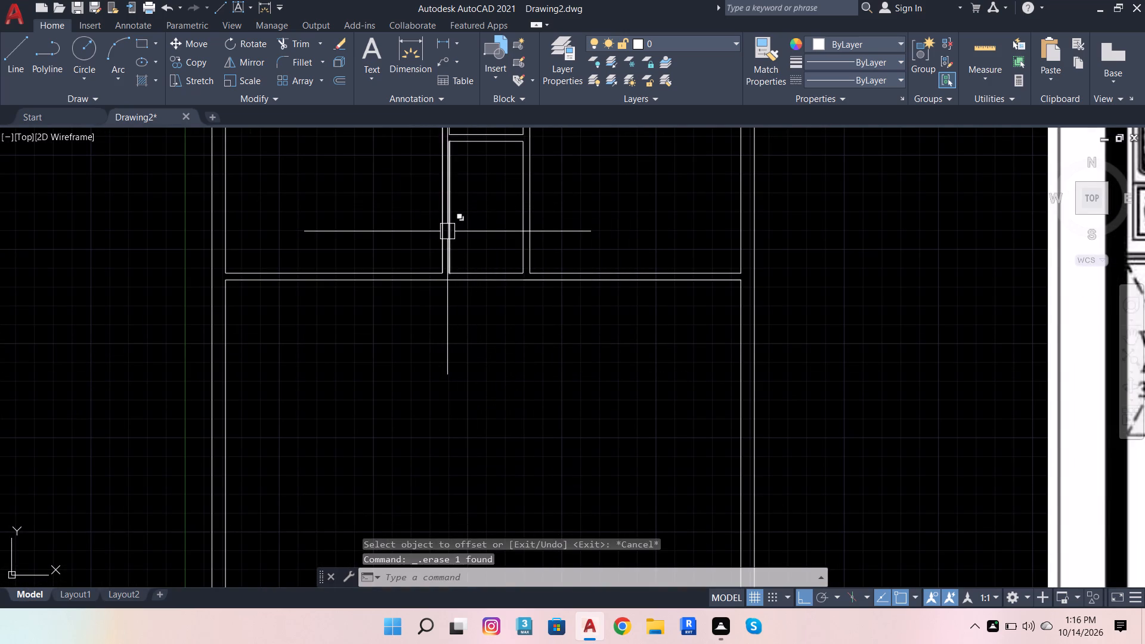
pyautogui.click(447, 231)
pyautogui.press('Delete')
pyautogui.click(447, 230)
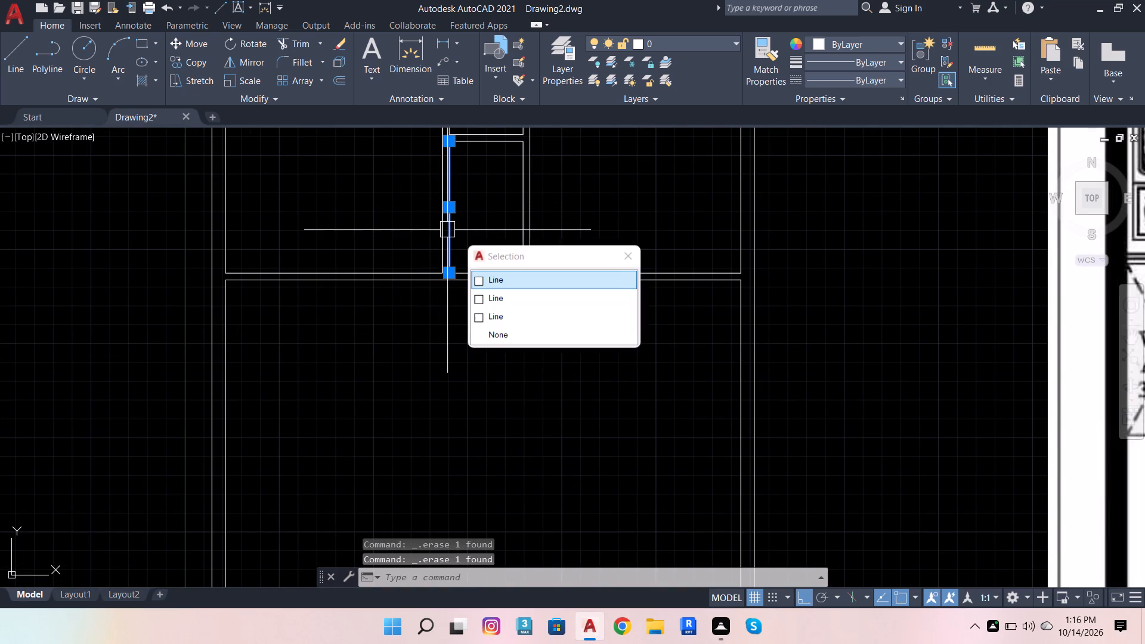
pyautogui.press('Delete')
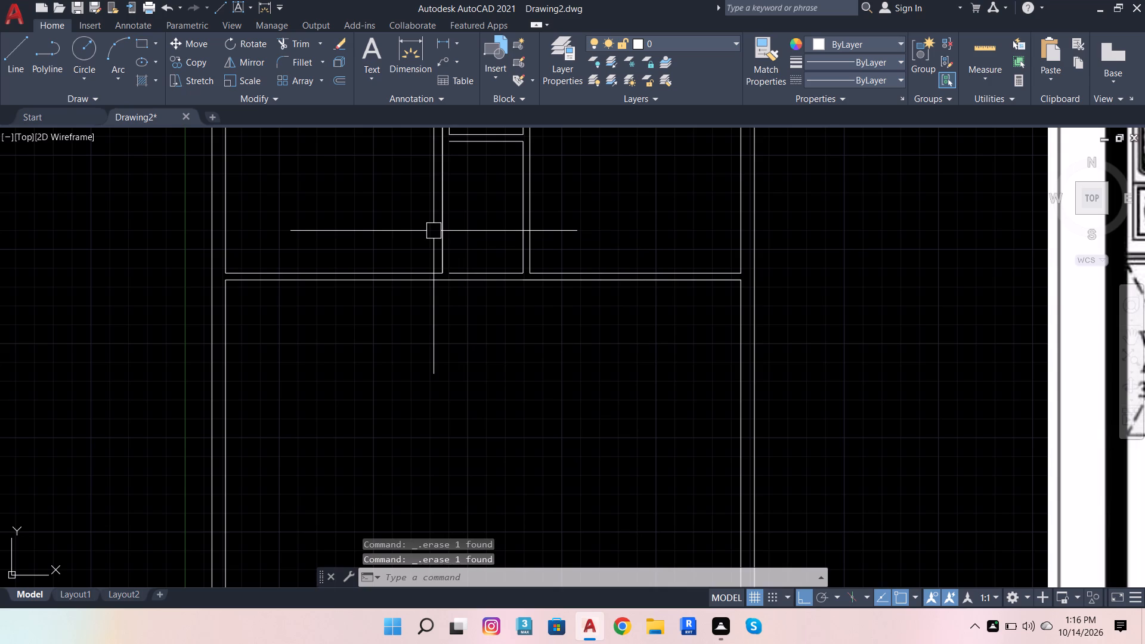
pyautogui.click(438, 227)
pyautogui.press('Delete')
pyautogui.click(438, 227)
pyautogui.press('Delete')
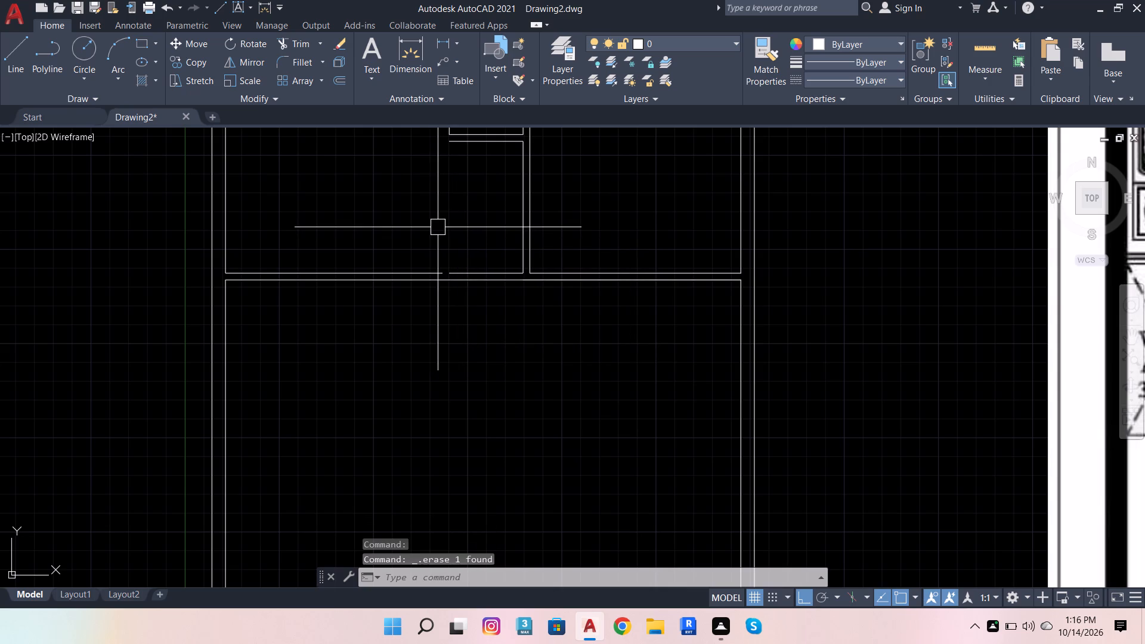
# Redraw the left bedroom's full-height partition line and the toilet's left wall line between their existing wall endpoints.
pyautogui.scroll(-2, 383, 218)
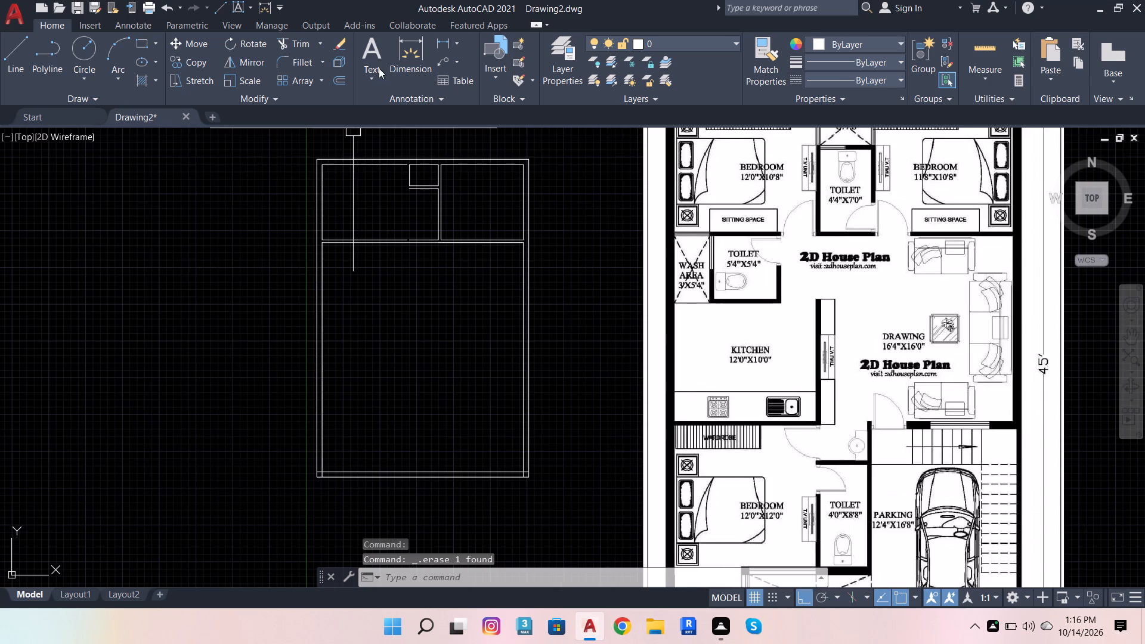
pyautogui.click(10, 48)
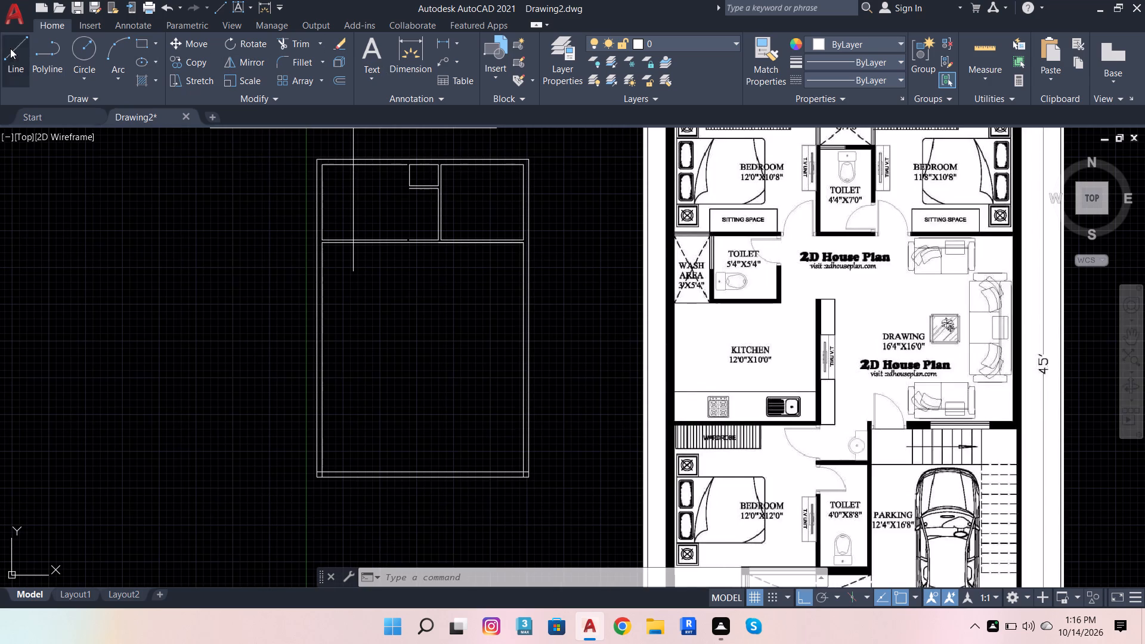
pyautogui.scroll(3, 406, 155)
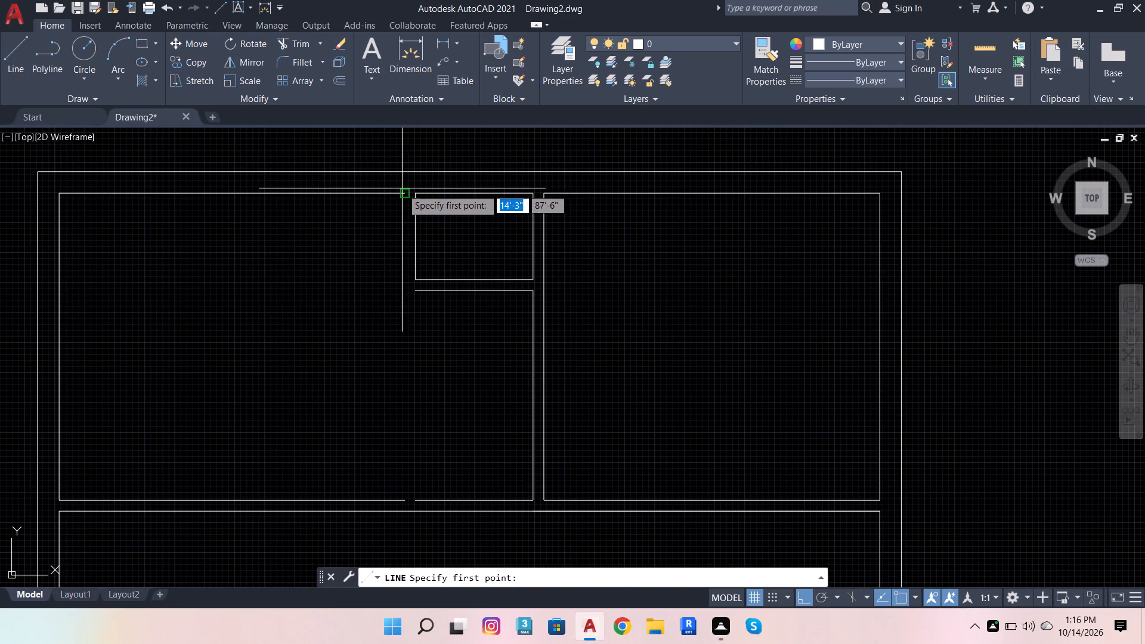
pyautogui.click(402, 193)
pyautogui.click(406, 496)
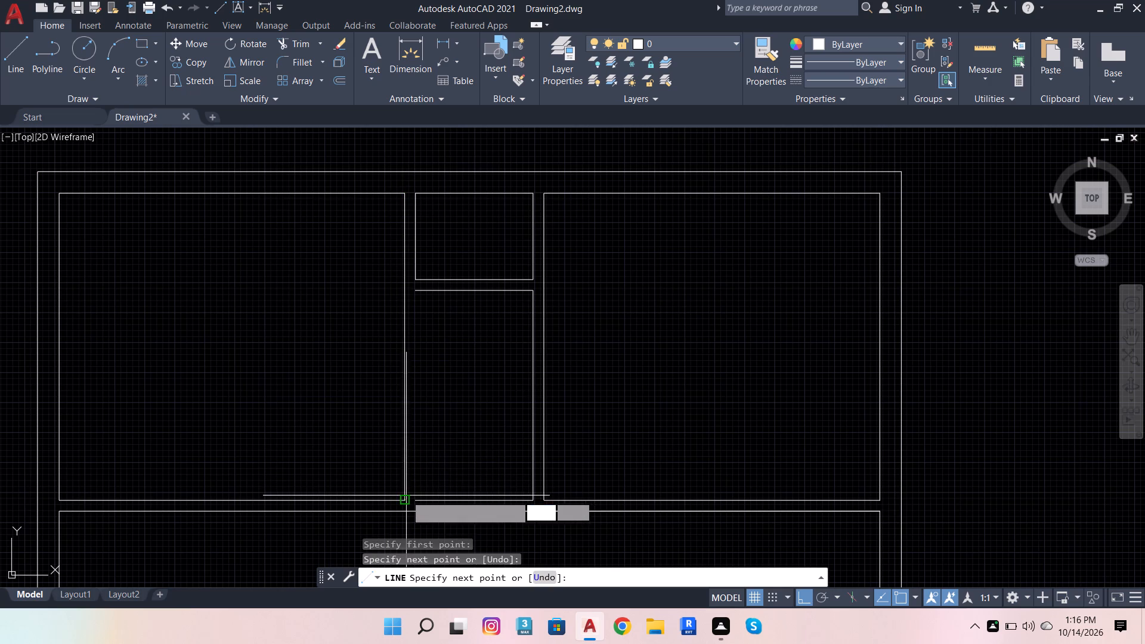
pyautogui.press('space')
pyautogui.press('space')
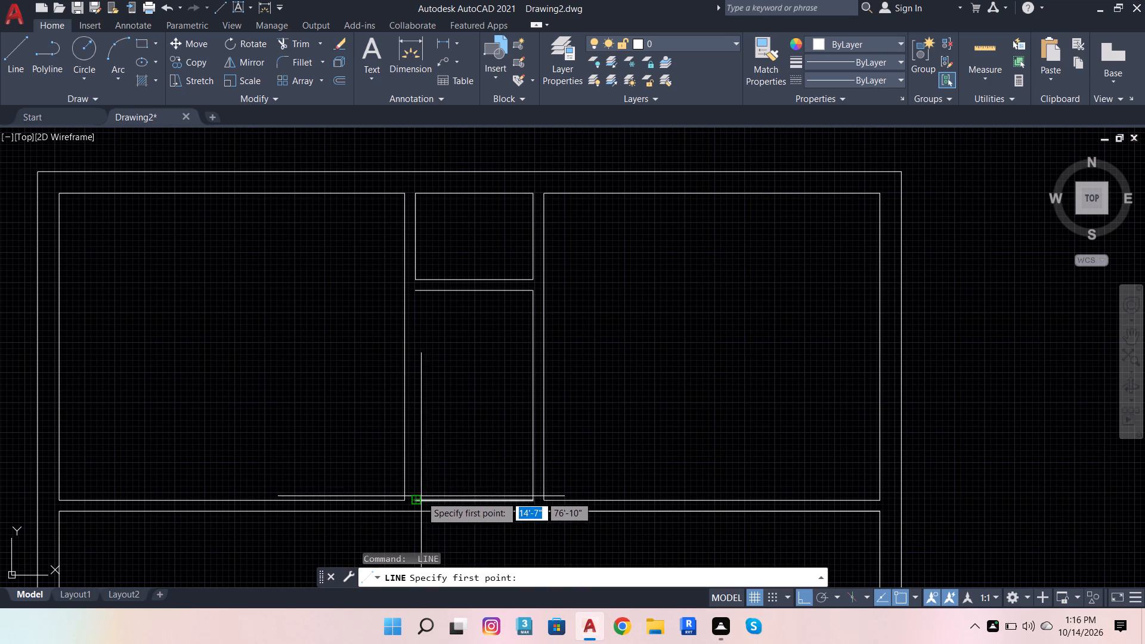
pyautogui.click(414, 496)
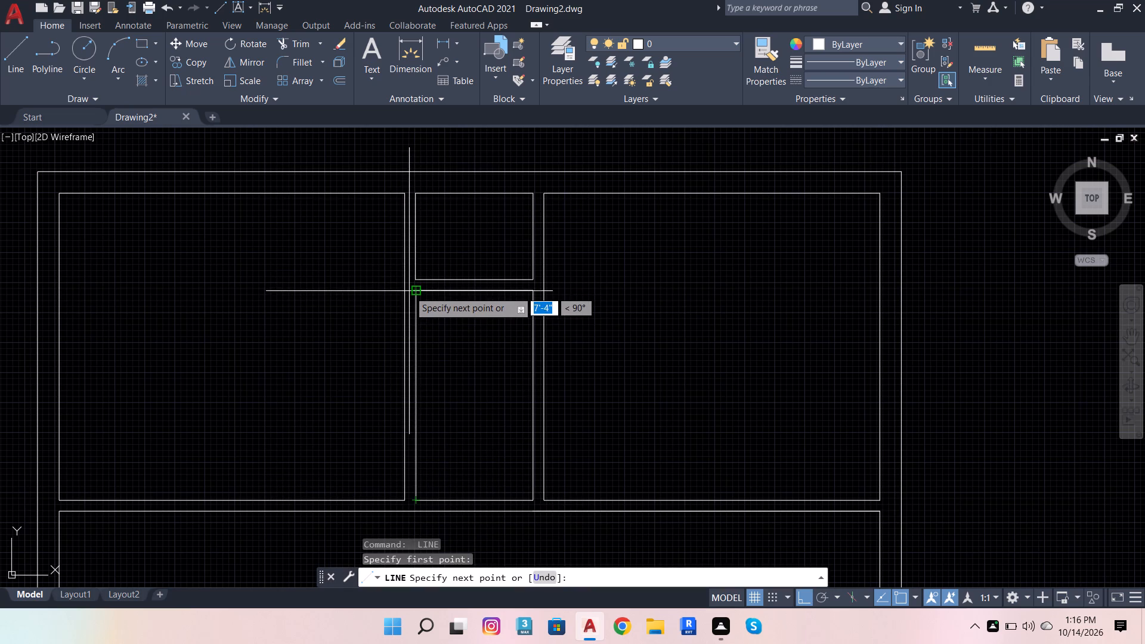
pyautogui.click(409, 291)
pyautogui.press('Escape')
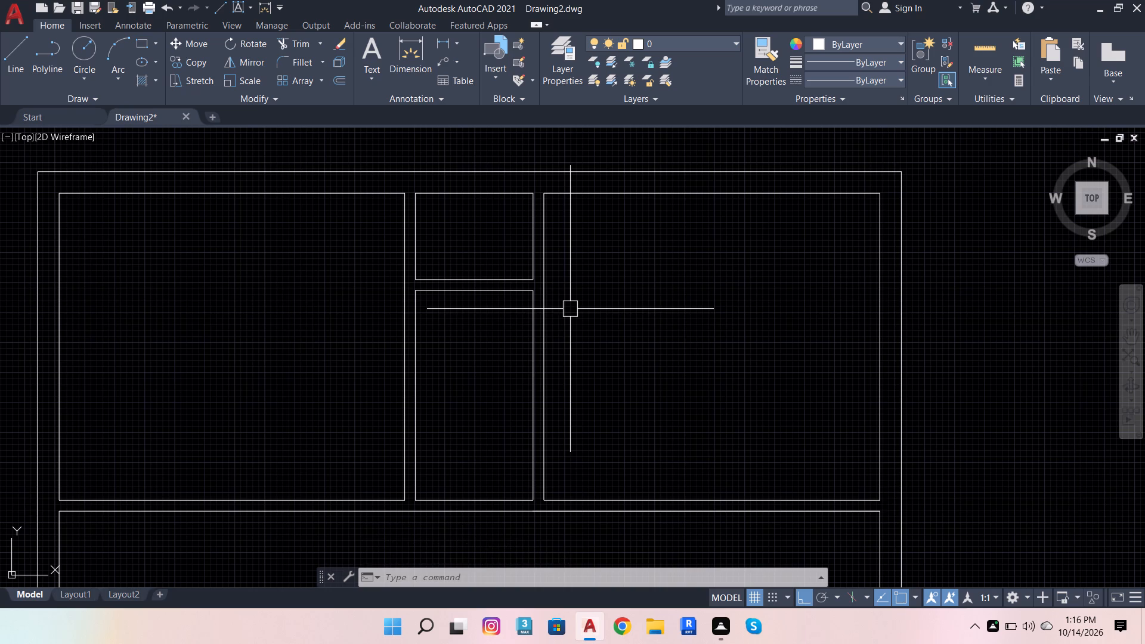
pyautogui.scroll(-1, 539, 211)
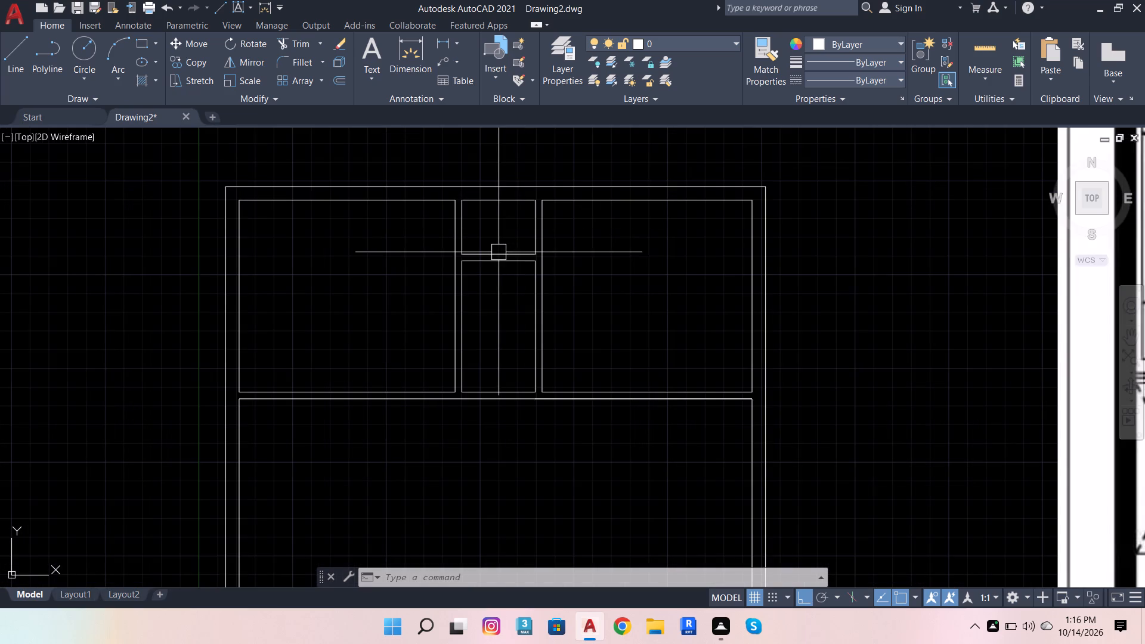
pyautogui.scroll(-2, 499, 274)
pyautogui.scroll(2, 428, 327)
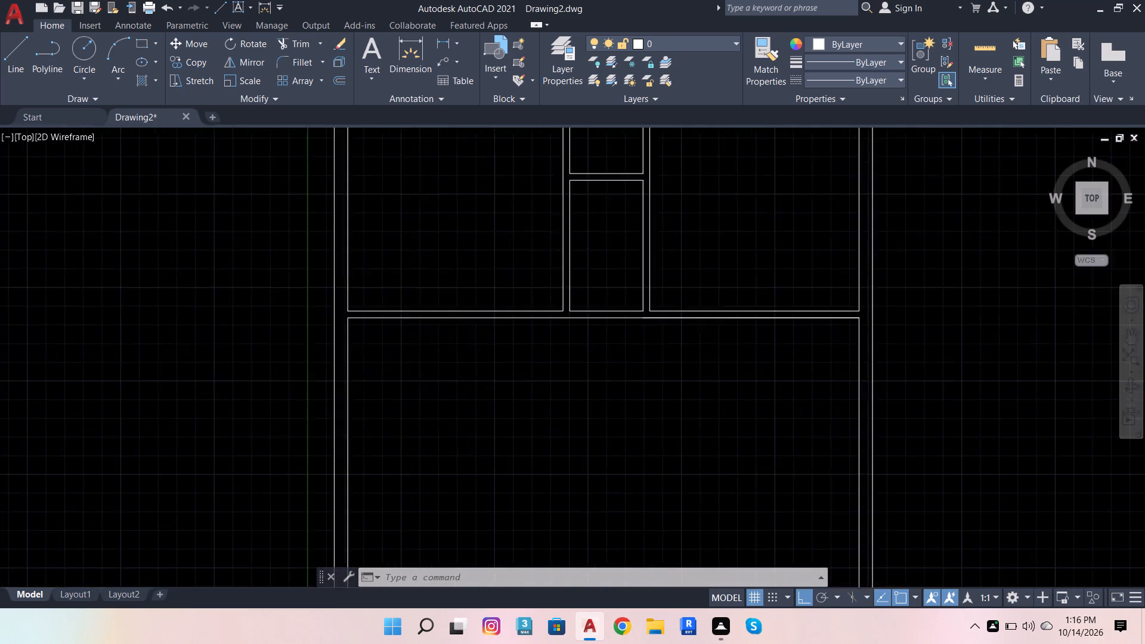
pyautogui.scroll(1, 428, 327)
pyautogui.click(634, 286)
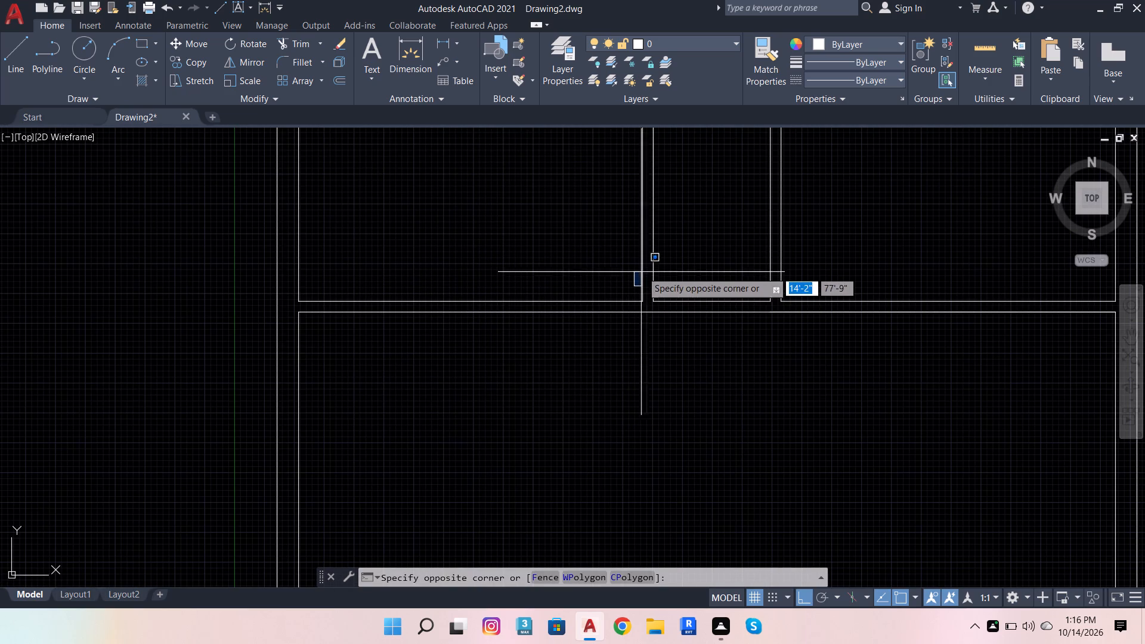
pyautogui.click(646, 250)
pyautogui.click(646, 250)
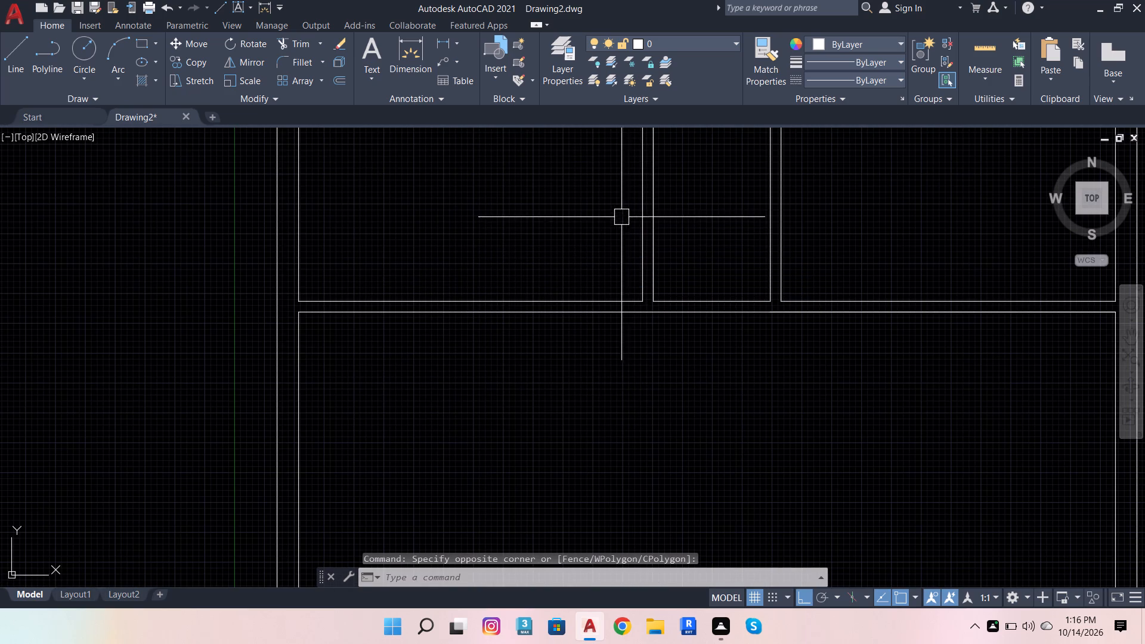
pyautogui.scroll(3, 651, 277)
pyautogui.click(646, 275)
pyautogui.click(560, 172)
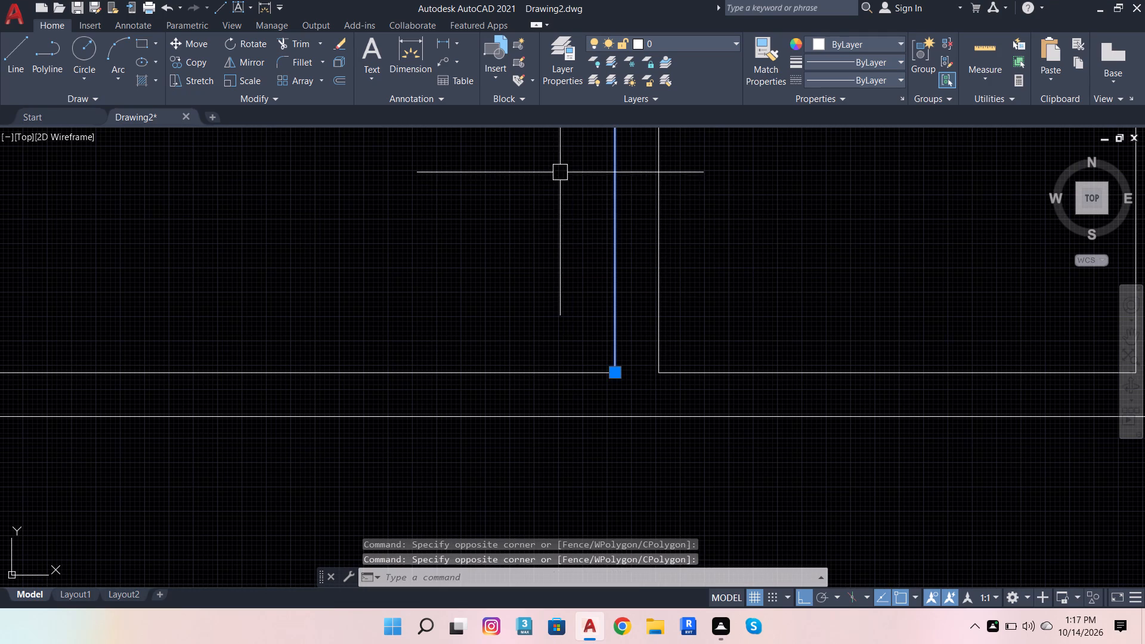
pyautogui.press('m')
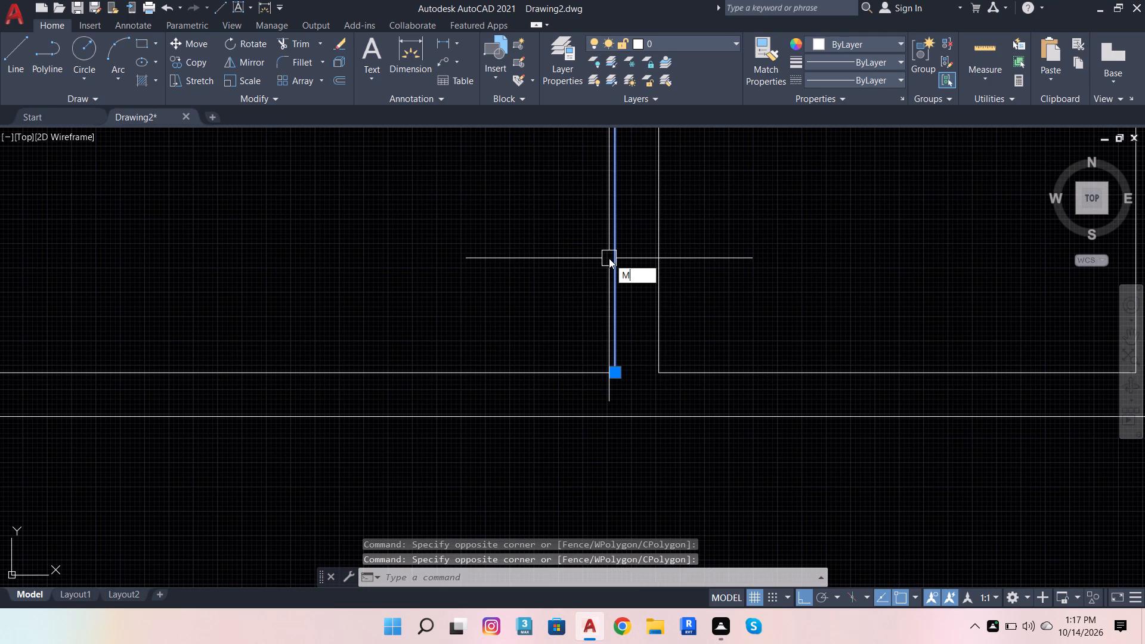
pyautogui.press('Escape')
# Offset the left bedroom's partition line 2'8" into the bedroom.
pyautogui.click(639, 304)
pyautogui.click(578, 241)
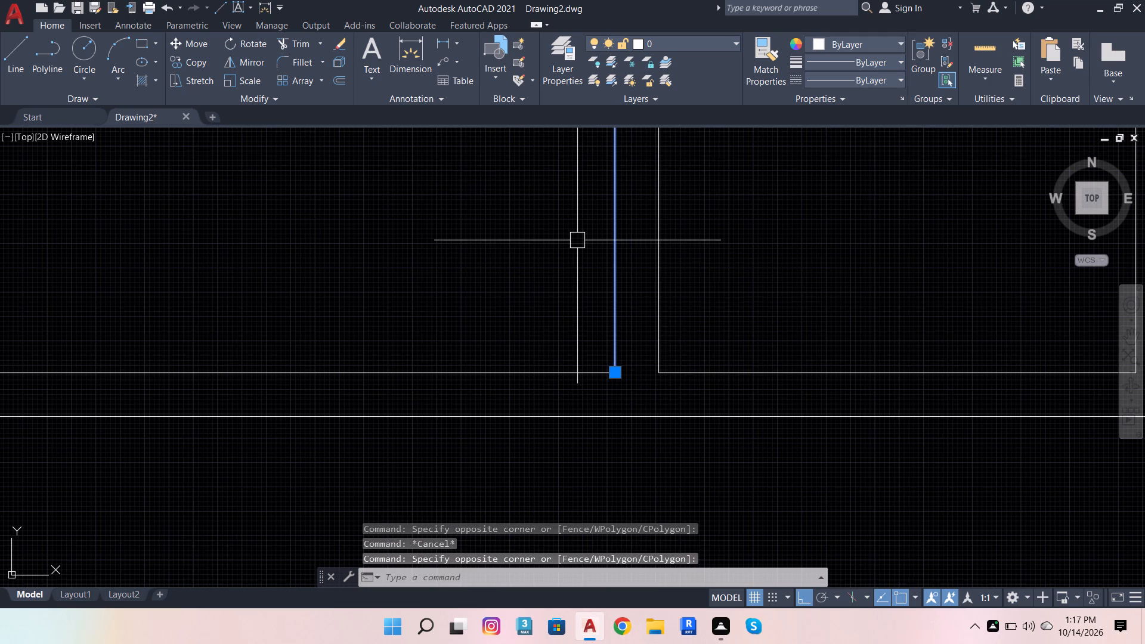
pyautogui.press('o')
pyautogui.press('Return')
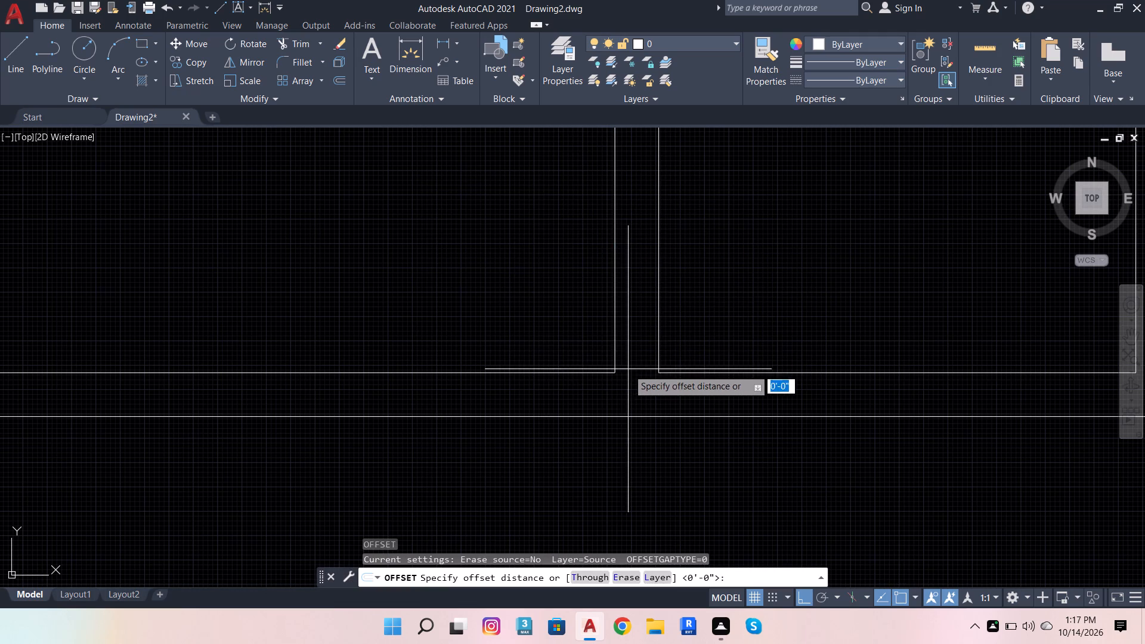
pyautogui.click(617, 371)
pyautogui.write("2'8")
pyautogui.press('Return')
pyautogui.click(345, 329)
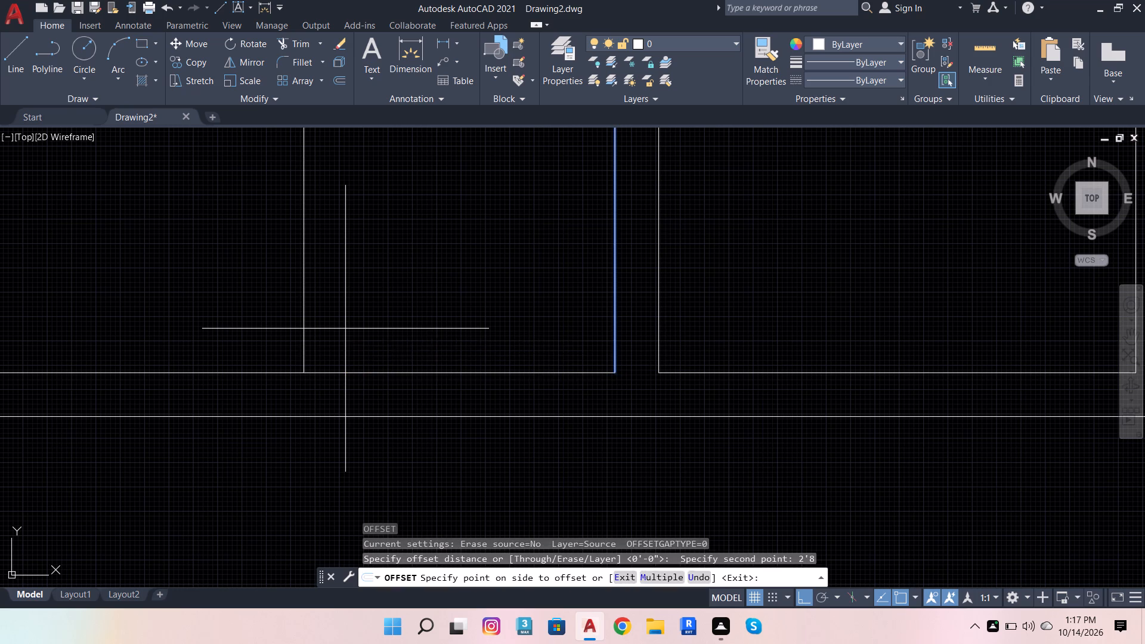
pyautogui.scroll(-4, 286, 299)
pyautogui.scroll(1, 358, 273)
pyautogui.scroll(-3, 391, 266)
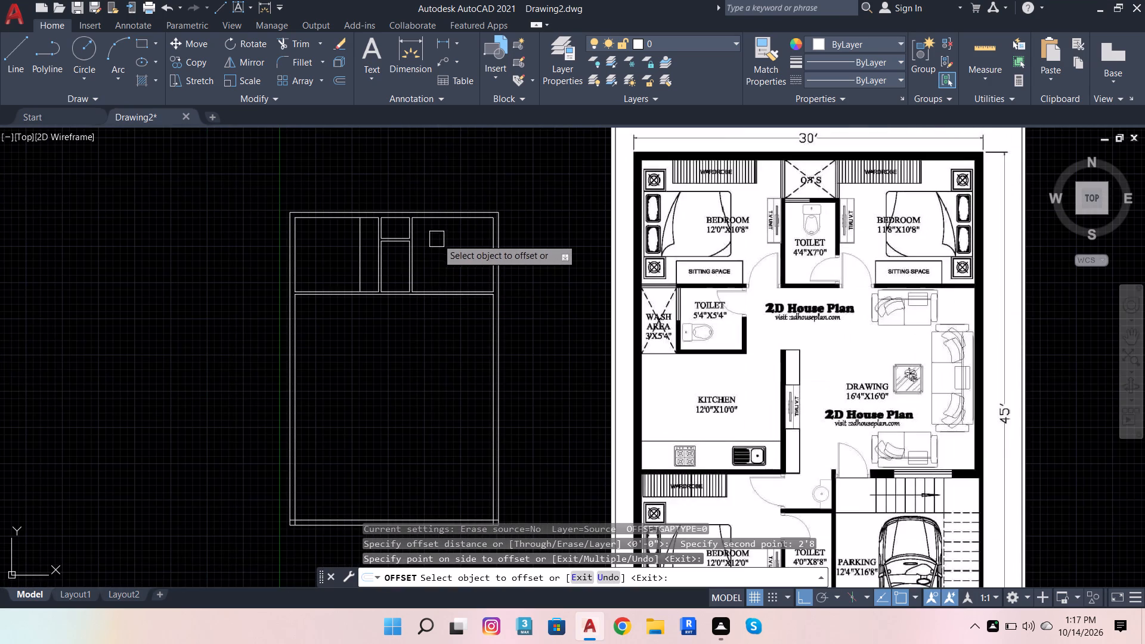
pyautogui.scroll(2, 457, 268)
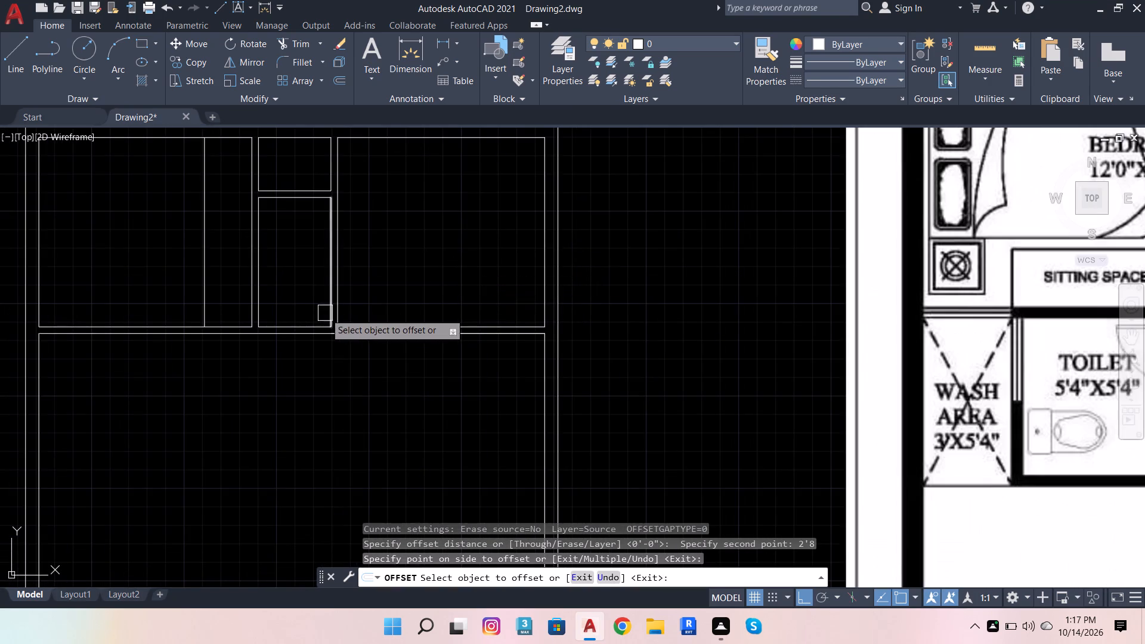
# Offset the central toilet's lower wall line 2'8" up into the toilet to mark its door opening.
pyautogui.scroll(2, 324, 313)
pyautogui.click(323, 343)
pyautogui.click(302, 242)
# Offset the right bedroom's toilet-side partition line 2'8" into the bedroom to mark its door opening, and end the command.
pyautogui.scroll(-2, 338, 318)
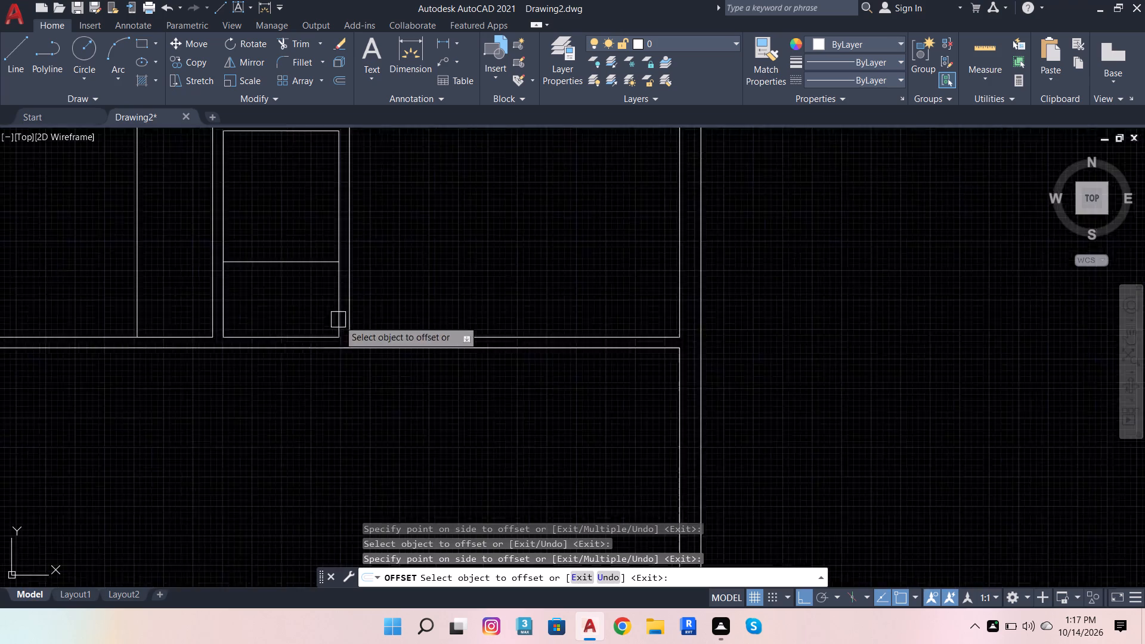
pyautogui.scroll(-2, 336, 315)
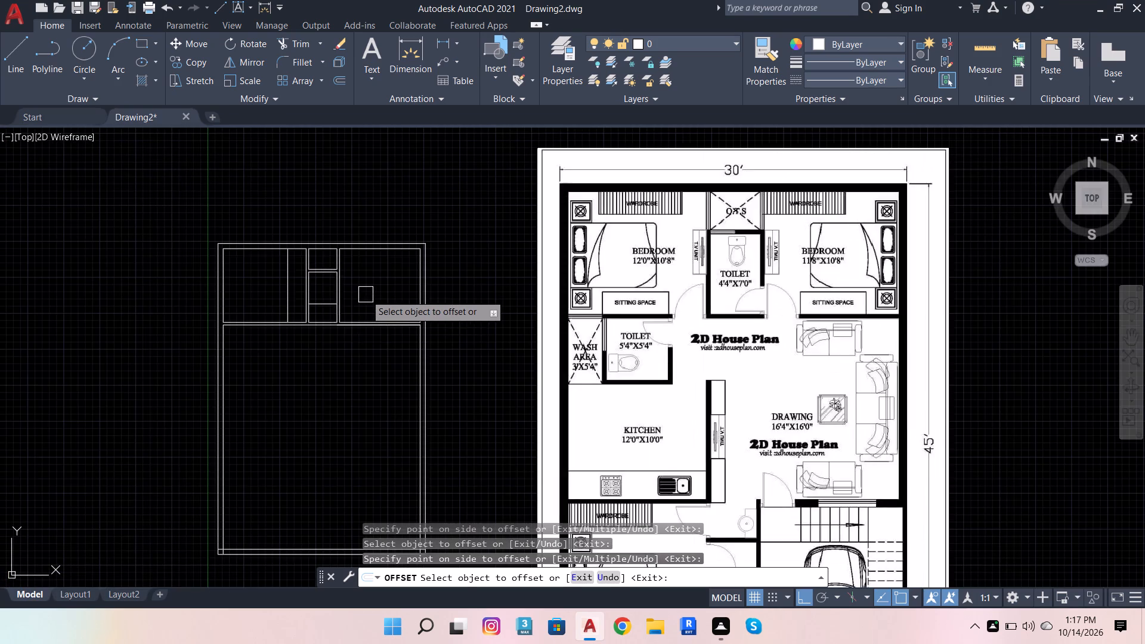
pyautogui.scroll(1, 366, 295)
pyautogui.click(327, 306)
pyautogui.click(402, 291)
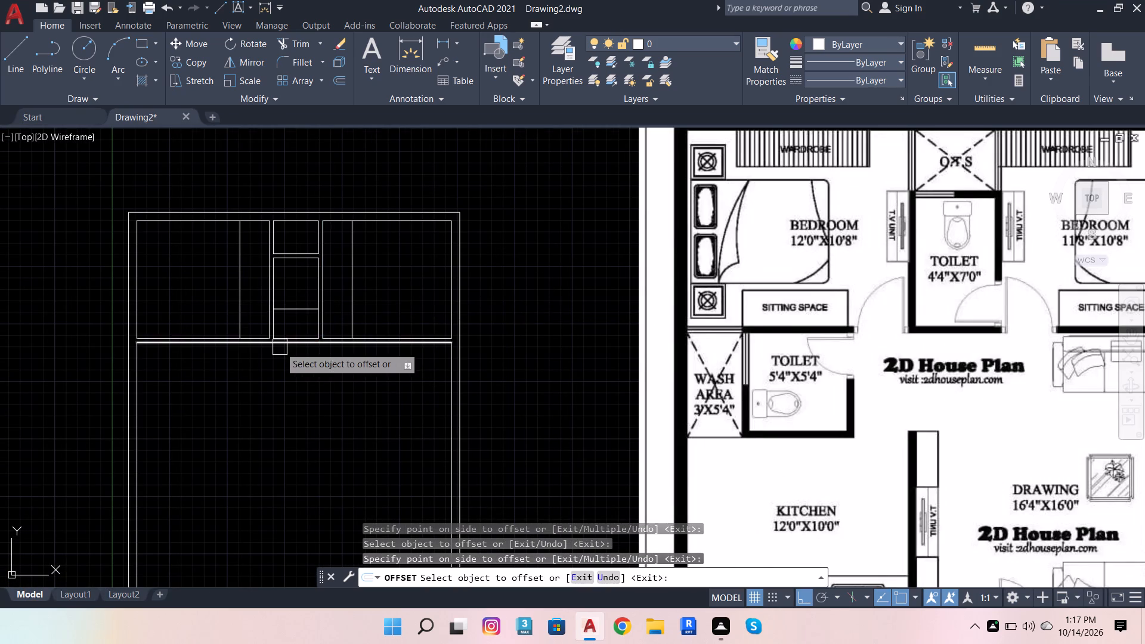
pyautogui.scroll(-1, 280, 347)
pyautogui.scroll(-1, 490, 201)
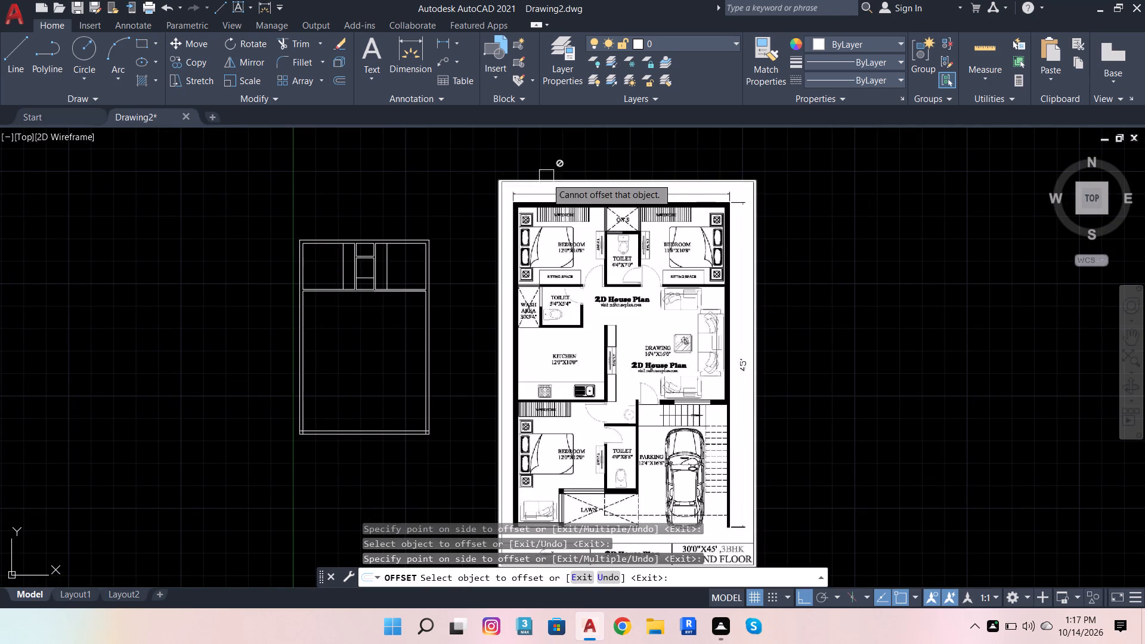
pyautogui.scroll(-1, 487, 143)
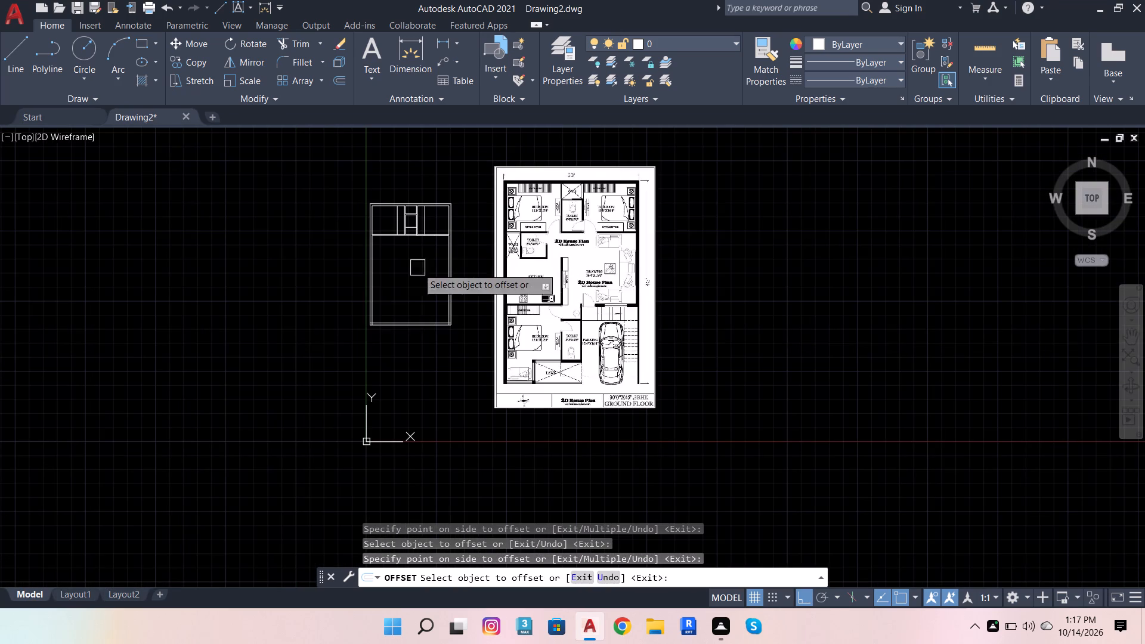
pyautogui.scroll(3, 451, 220)
pyautogui.press('Escape')
pyautogui.press('Escape')
pyautogui.press('Escape')
pyautogui.press('Escape')
pyautogui.press('Escape')
pyautogui.press('Escape')
pyautogui.press('Escape')
# Extend the door-opening marker lines and adjoining partition and toilet lines across the wall thicknesses using Trim's extend option.
pyautogui.scroll(-1, 474, 182)
pyautogui.scroll(1, 213, 236)
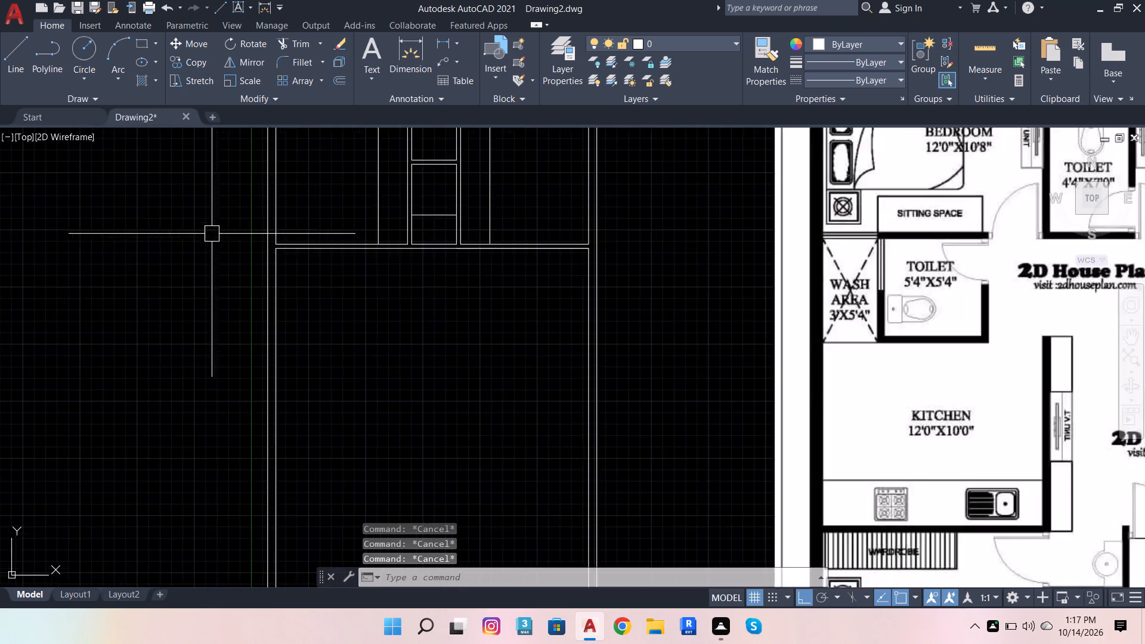
pyautogui.scroll(1, 212, 234)
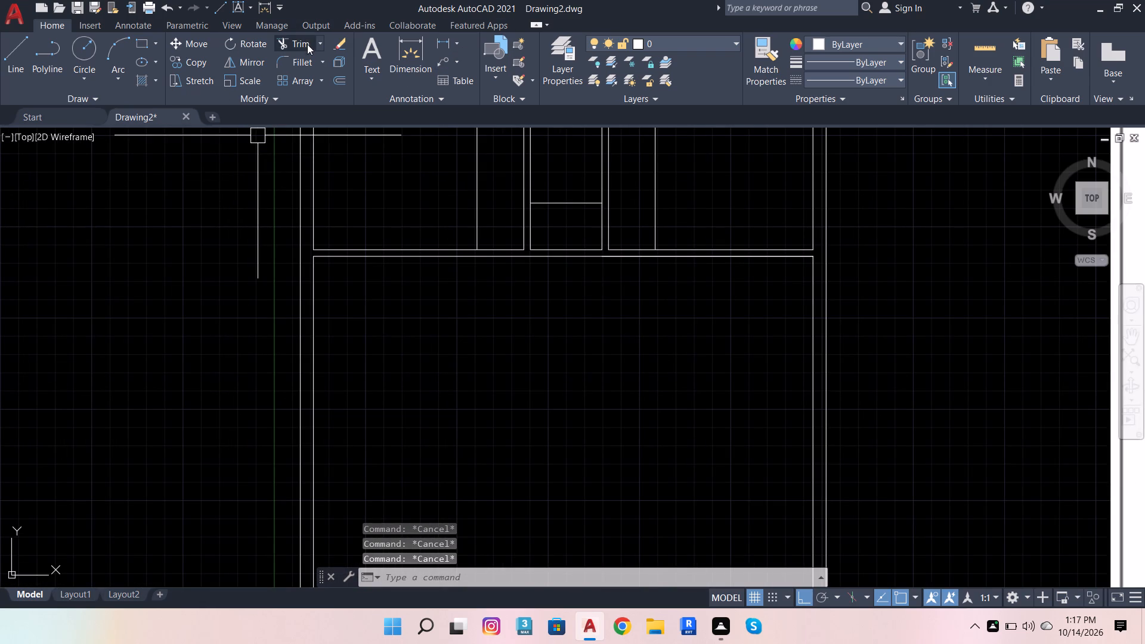
pyautogui.click(308, 49)
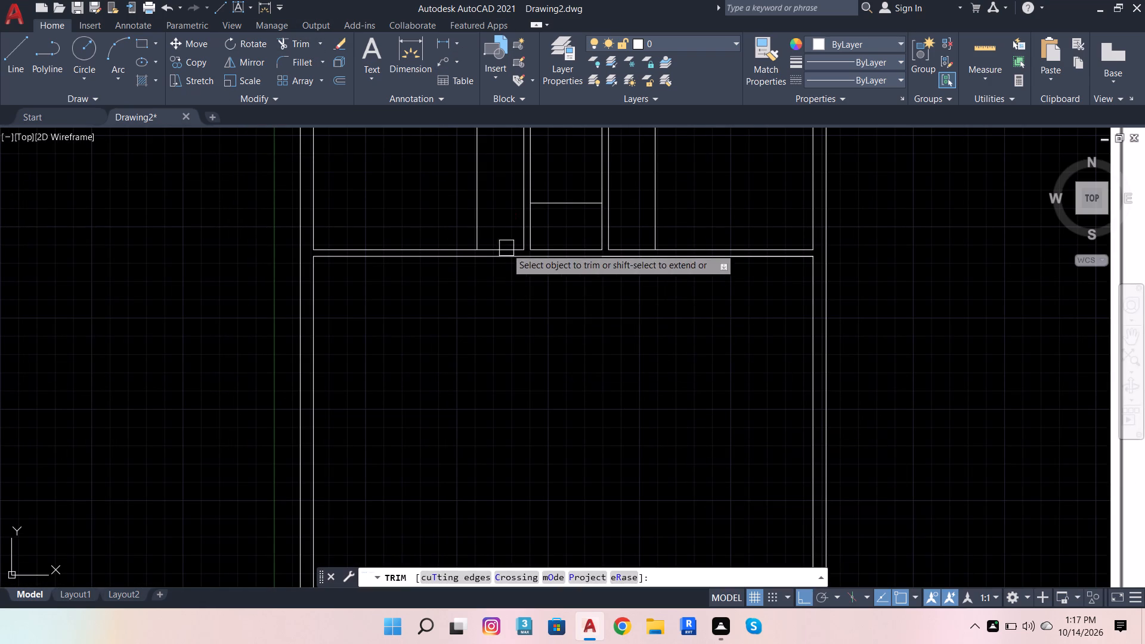
pyautogui.scroll(2, 487, 196)
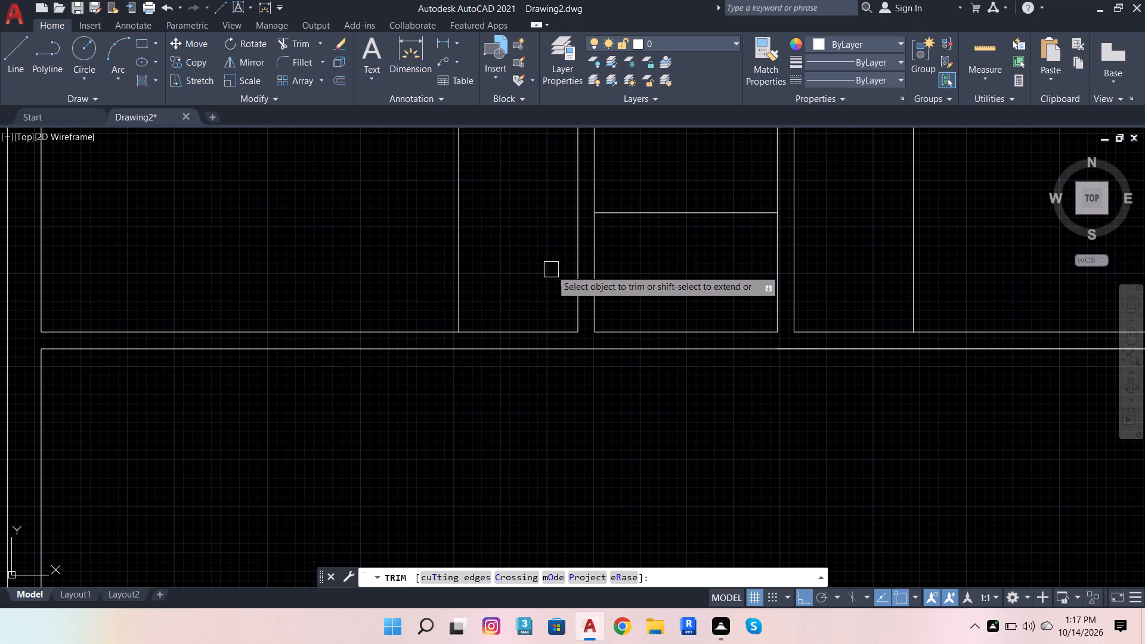
pyautogui.keyDown('shift'); pyautogui.click(573, 304); pyautogui.keyUp('shift')
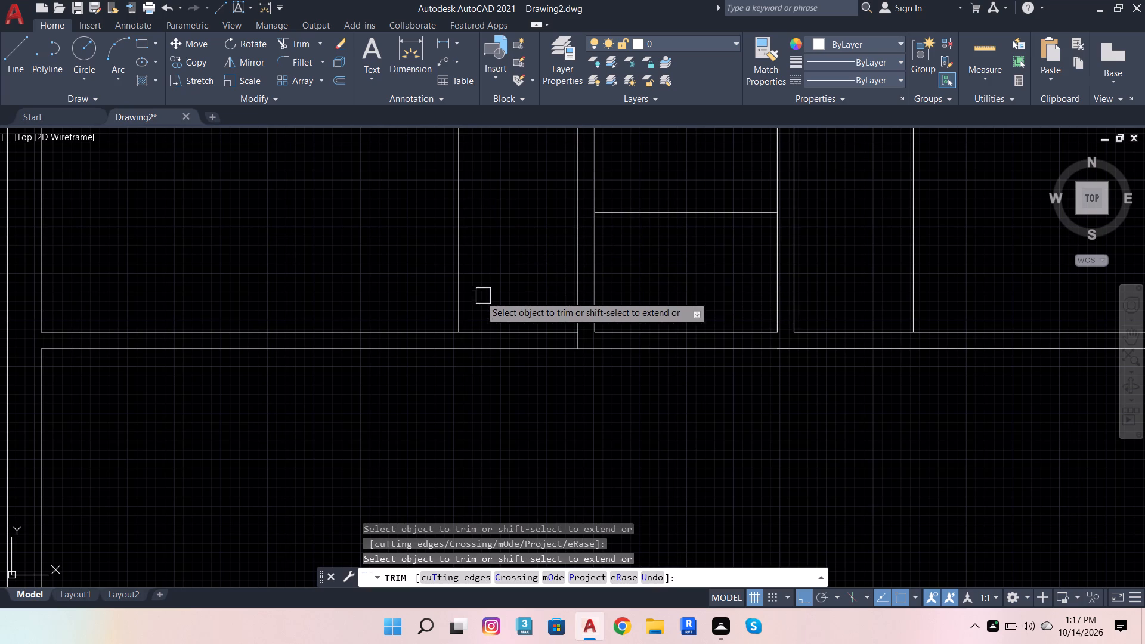
pyautogui.keyDown('shift'); pyautogui.click(457, 292); pyautogui.keyUp('shift')
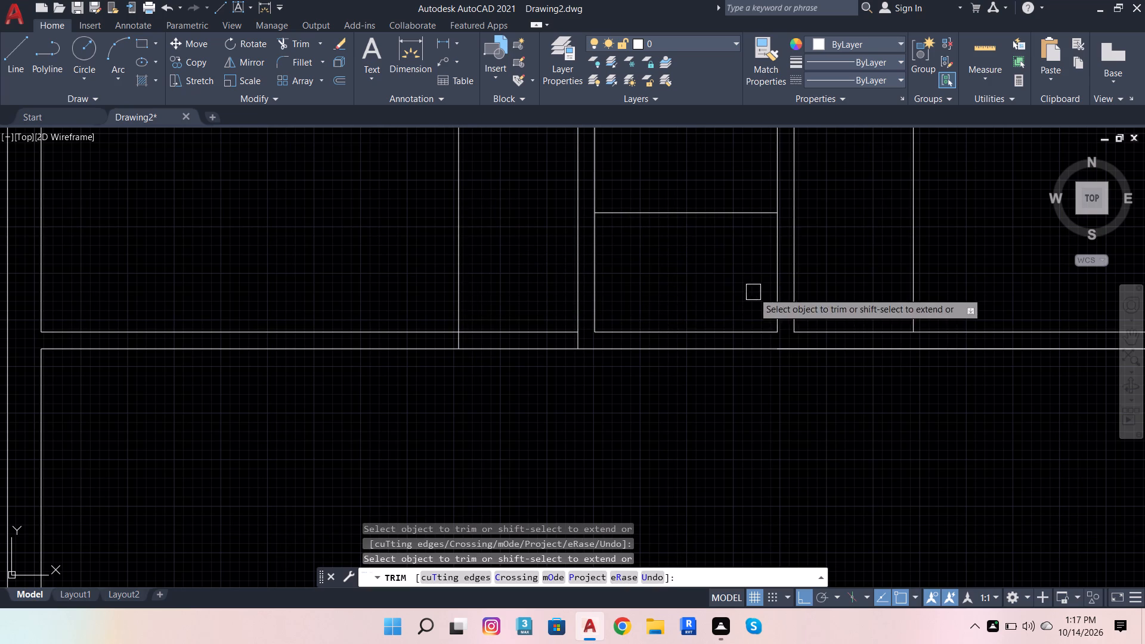
pyautogui.keyDown('shift'); pyautogui.click(714, 212); pyautogui.keyUp('shift')
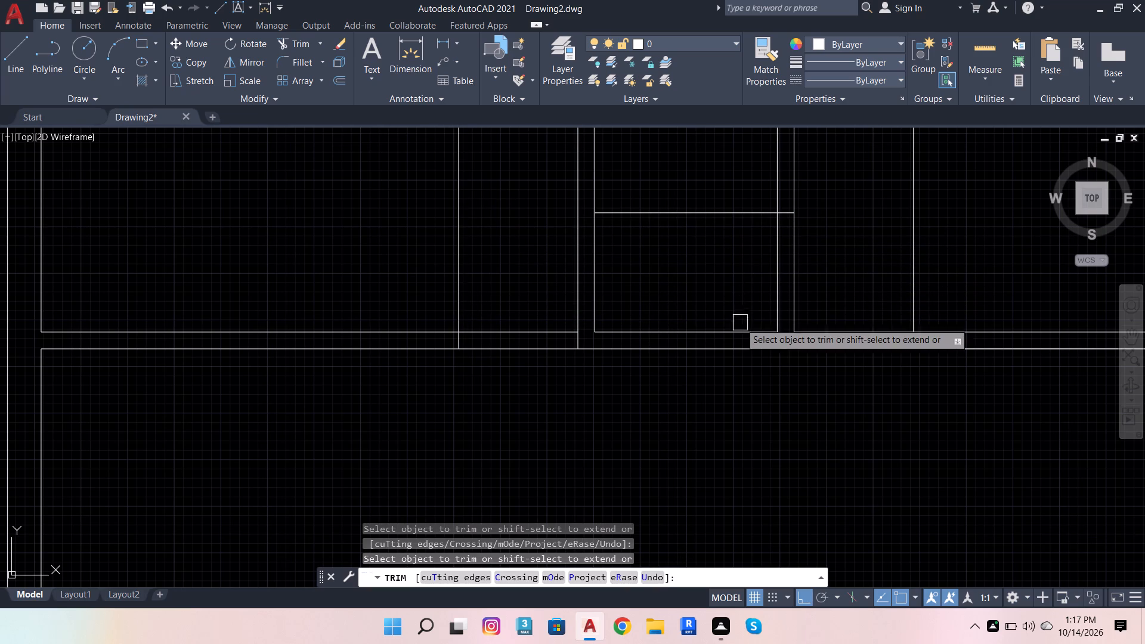
pyautogui.keyDown('shift'); pyautogui.click(744, 335); pyautogui.keyUp('shift')
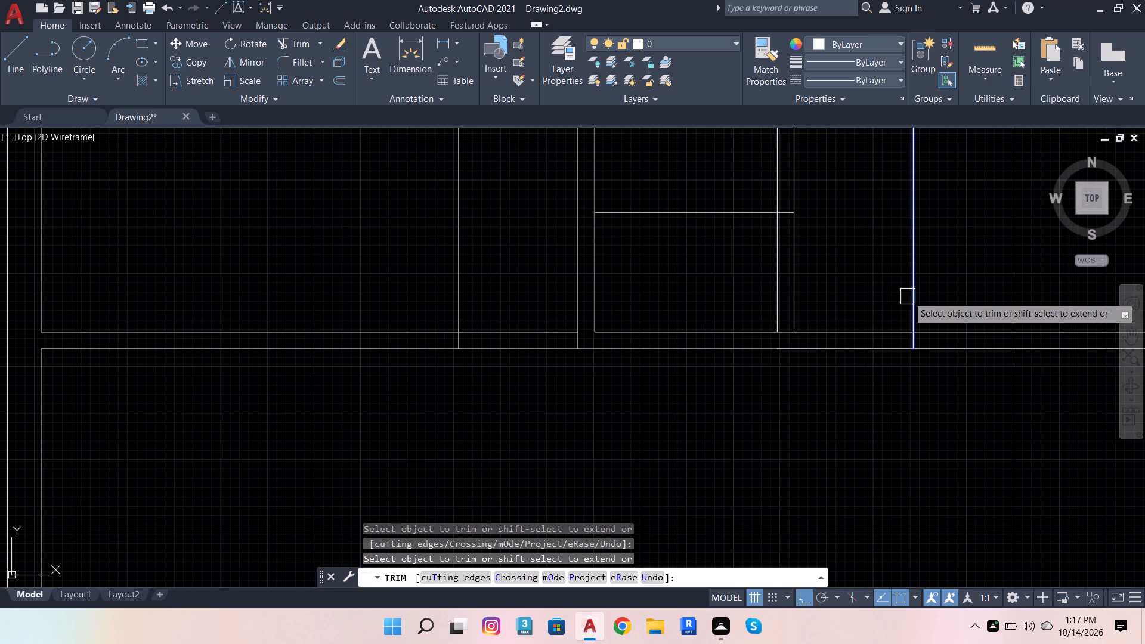
pyautogui.keyDown('shift'); pyautogui.click(908, 296); pyautogui.keyUp('shift')
pyautogui.keyDown('shift'); pyautogui.click(791, 304); pyautogui.keyUp('shift')
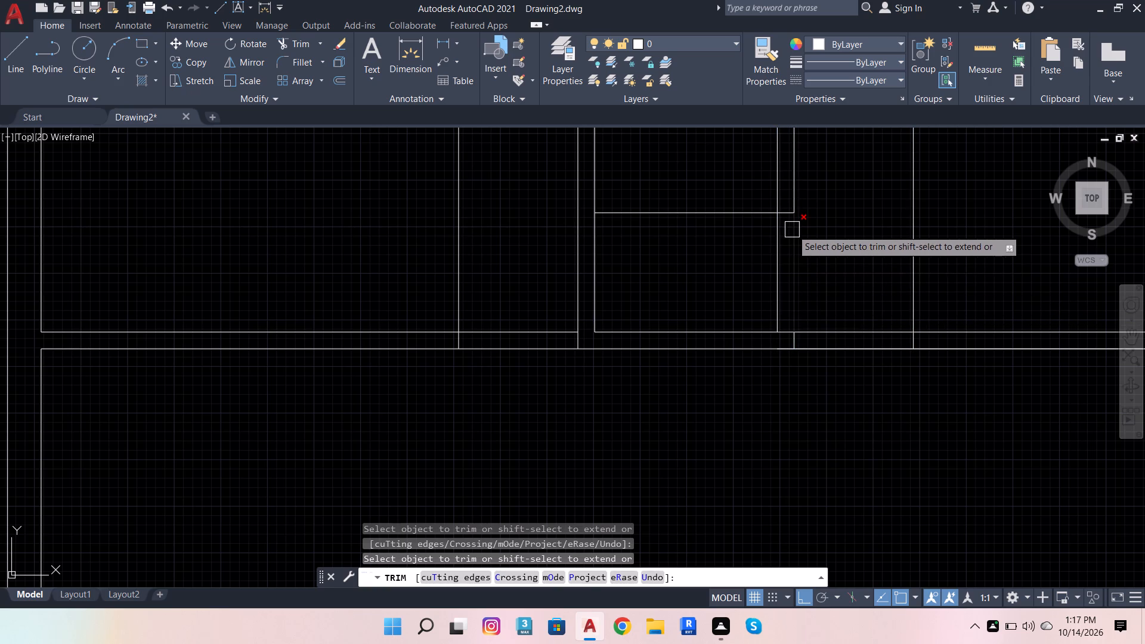
# Trim the partition faces at the toilet door and the marker and wall lines at the right bedroom's door to open both doorways.
pyautogui.click(814, 258)
pyautogui.click(770, 277)
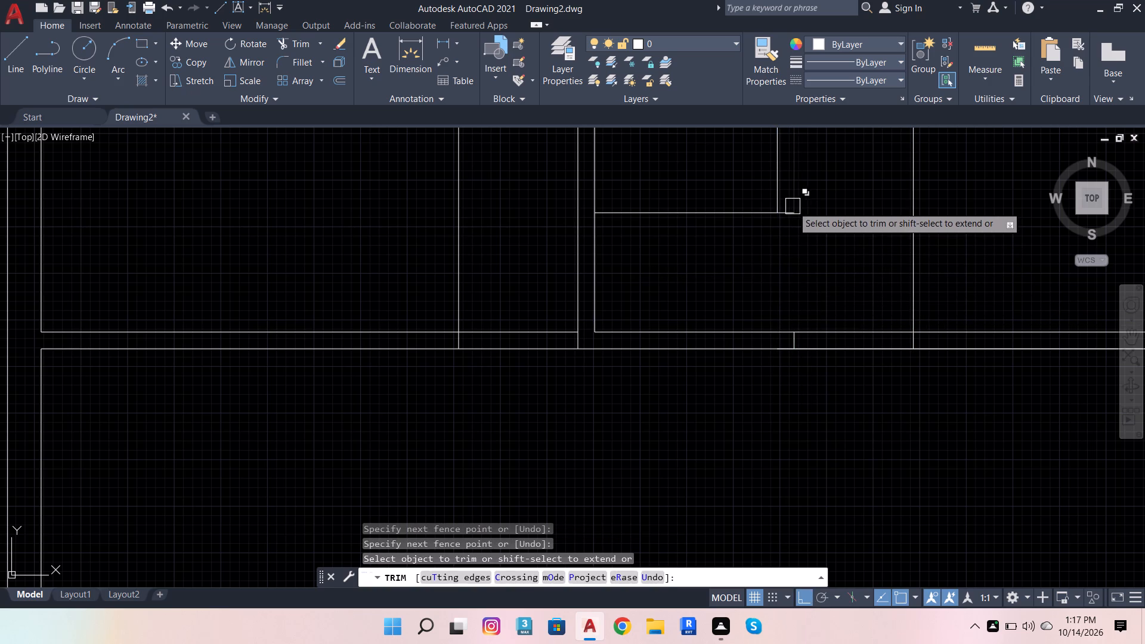
pyautogui.scroll(-1, 841, 305)
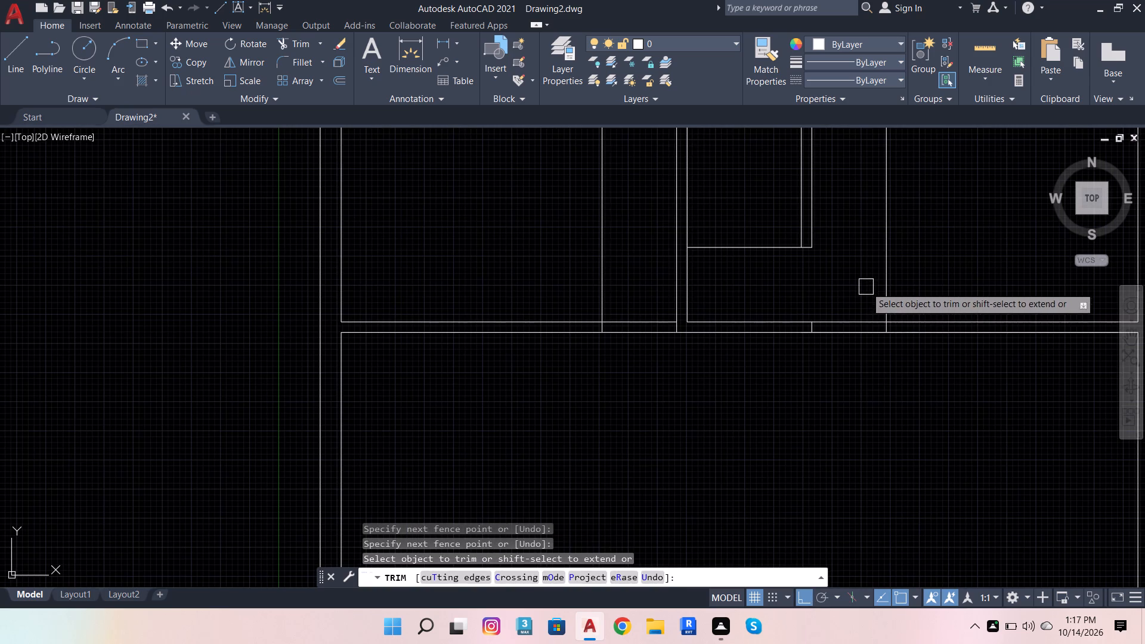
pyautogui.click(866, 287)
pyautogui.click(899, 267)
pyautogui.click(869, 283)
pyautogui.click(864, 375)
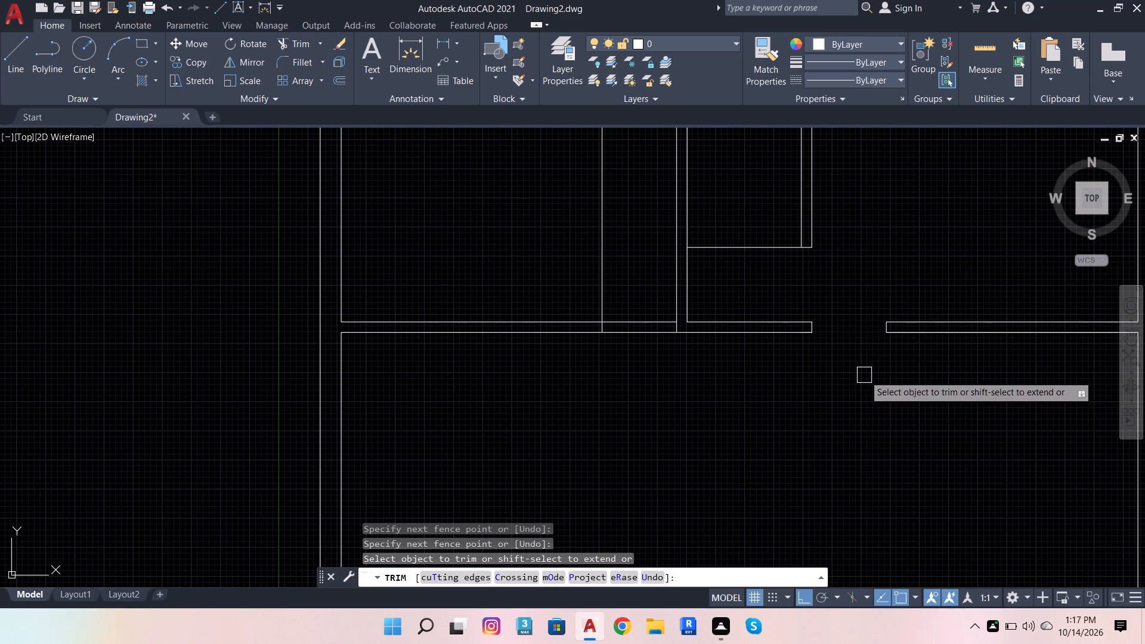
# Trim the left bedroom's door opening out of its lower wall and remove the leftover marker line across the toilet.
pyautogui.click(598, 272)
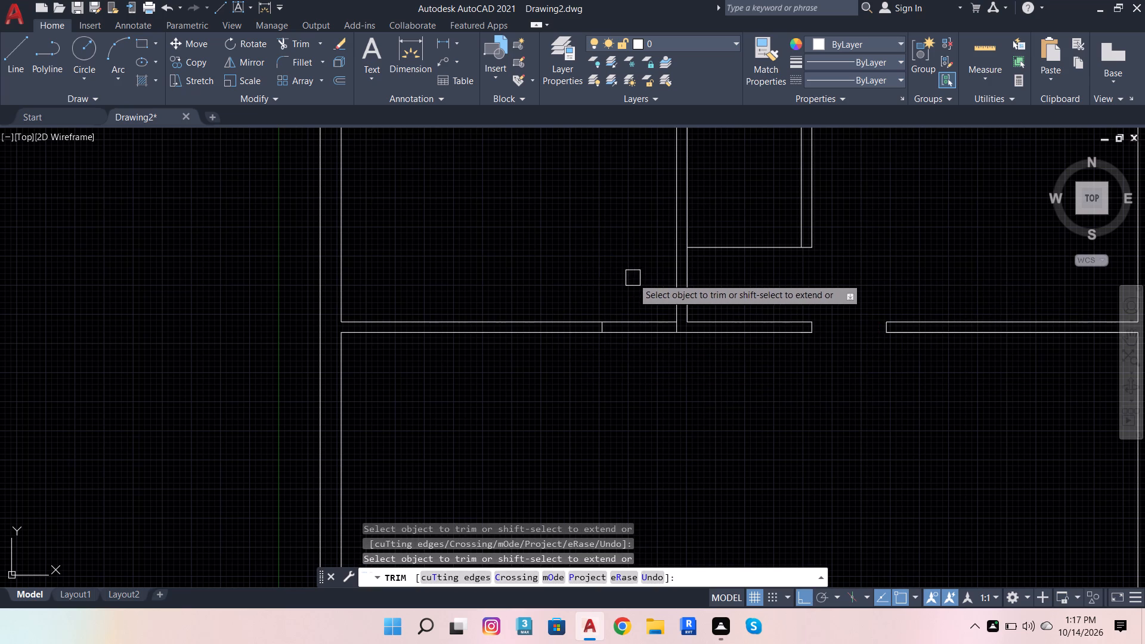
pyautogui.click(633, 278)
pyautogui.click(625, 417)
pyautogui.scroll(-1, 550, 267)
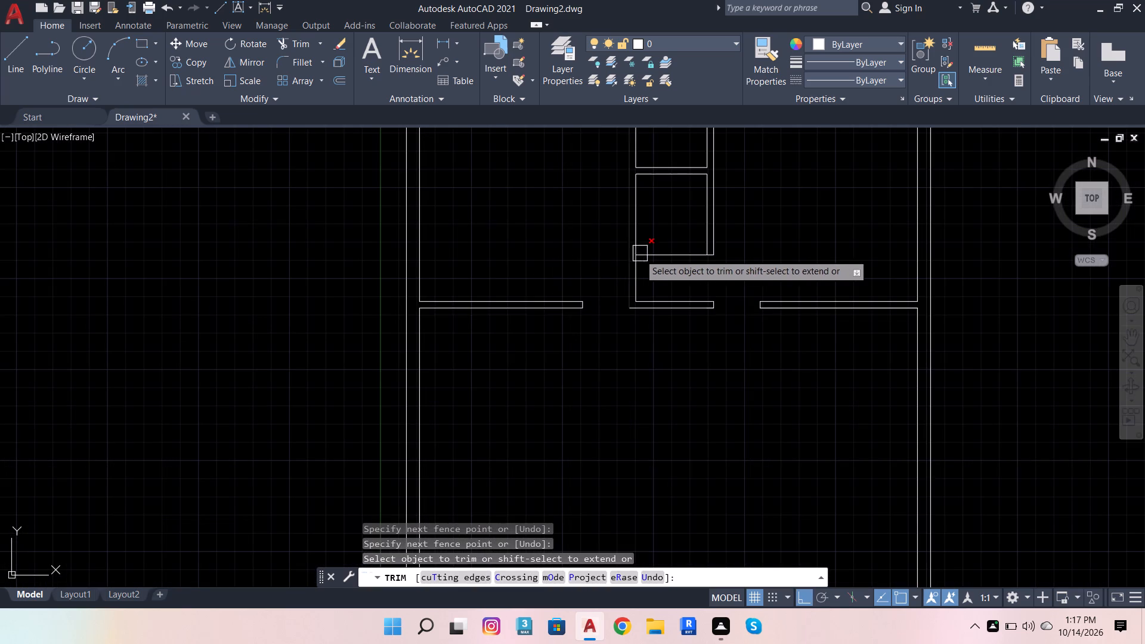
pyautogui.click(673, 251)
pyautogui.scroll(-1, 603, 337)
pyautogui.press('Escape')
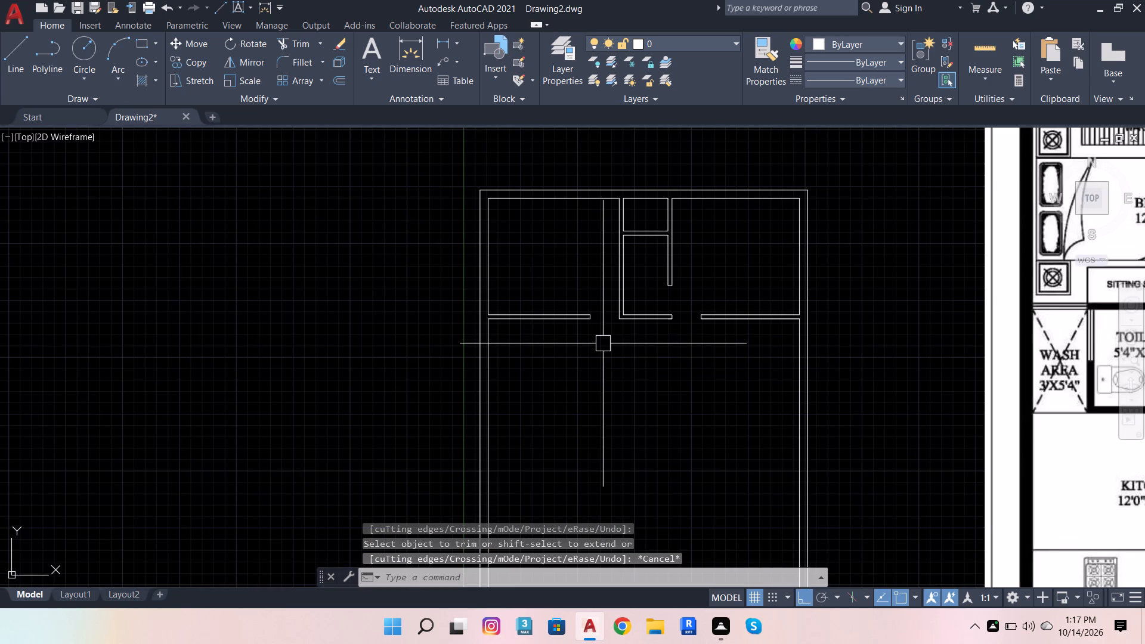
# Offset the lower face of the left bedroom's bottom wall 5'4" downward for the wash area and toilet.
pyautogui.scroll(2, 552, 320)
pyautogui.click(551, 320)
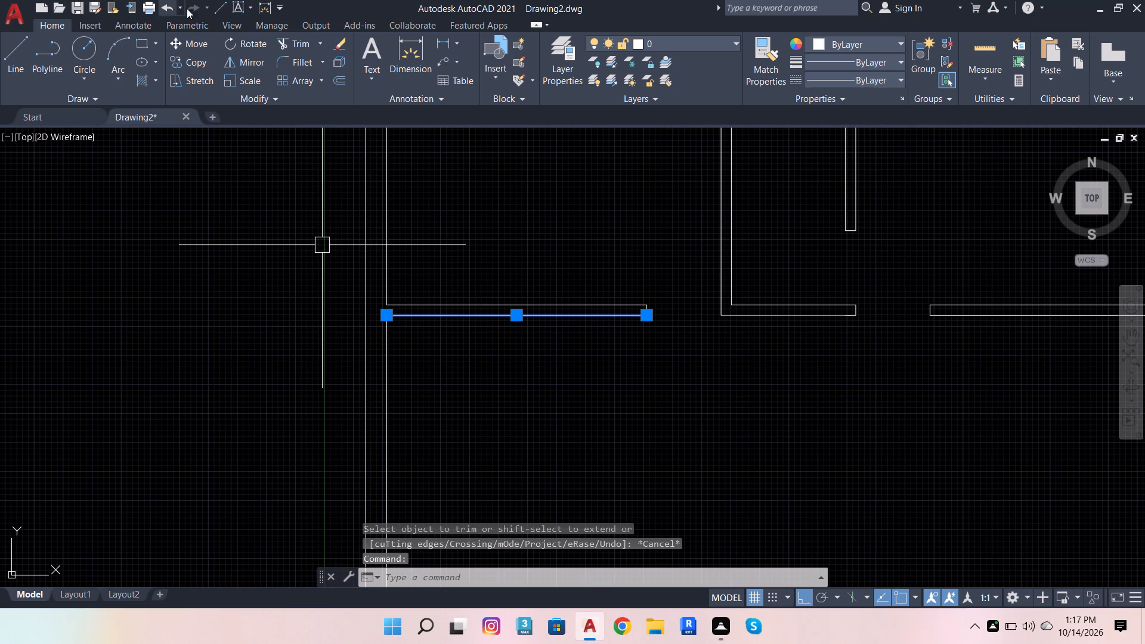
pyautogui.click(334, 86)
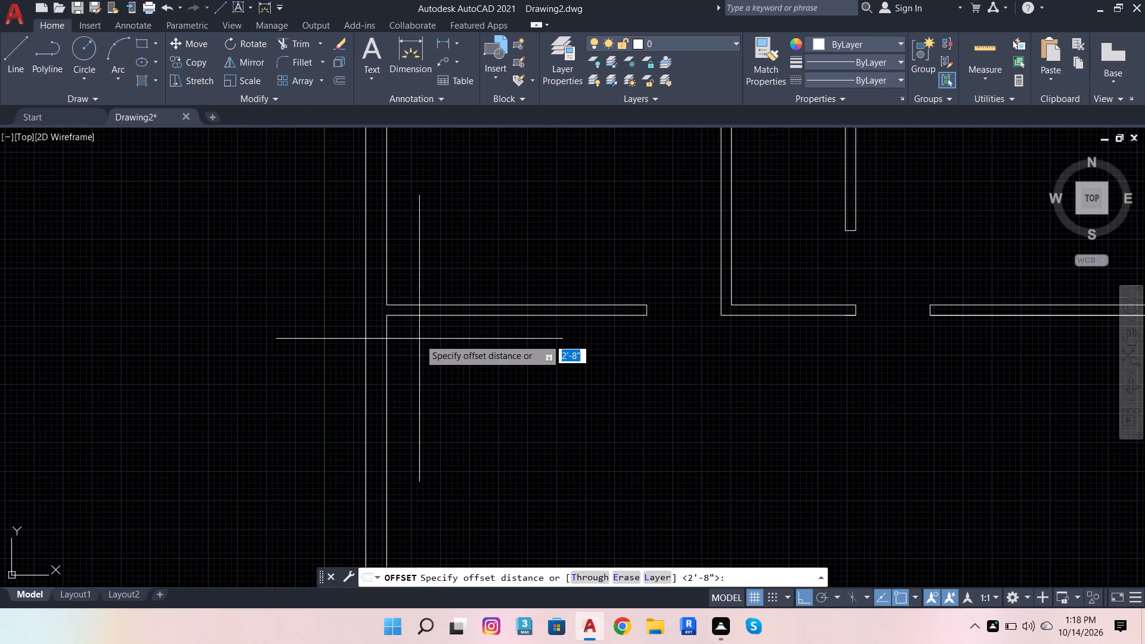
pyautogui.click(389, 317)
pyautogui.scroll(-3, 394, 321)
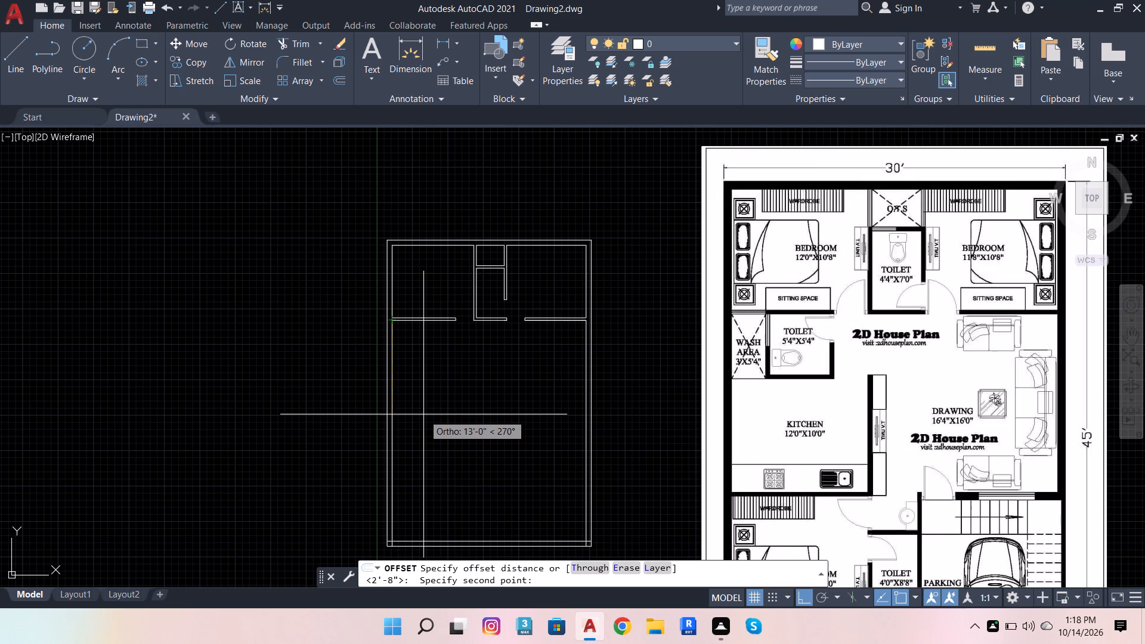
pyautogui.write("5'4")
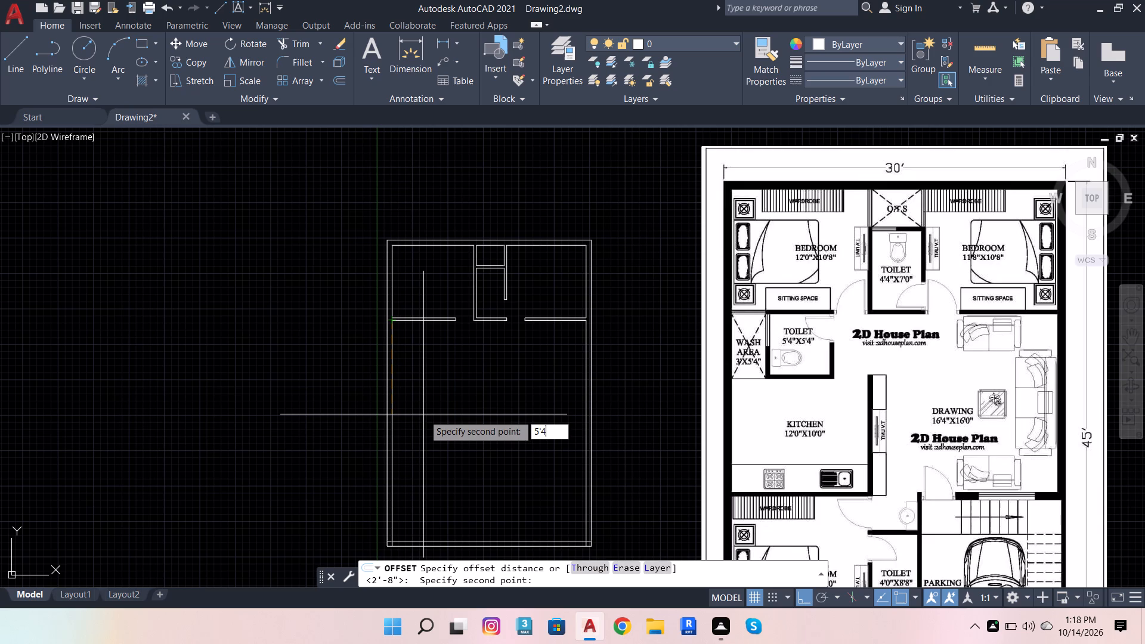
pyautogui.press('Return')
pyautogui.click(423, 414)
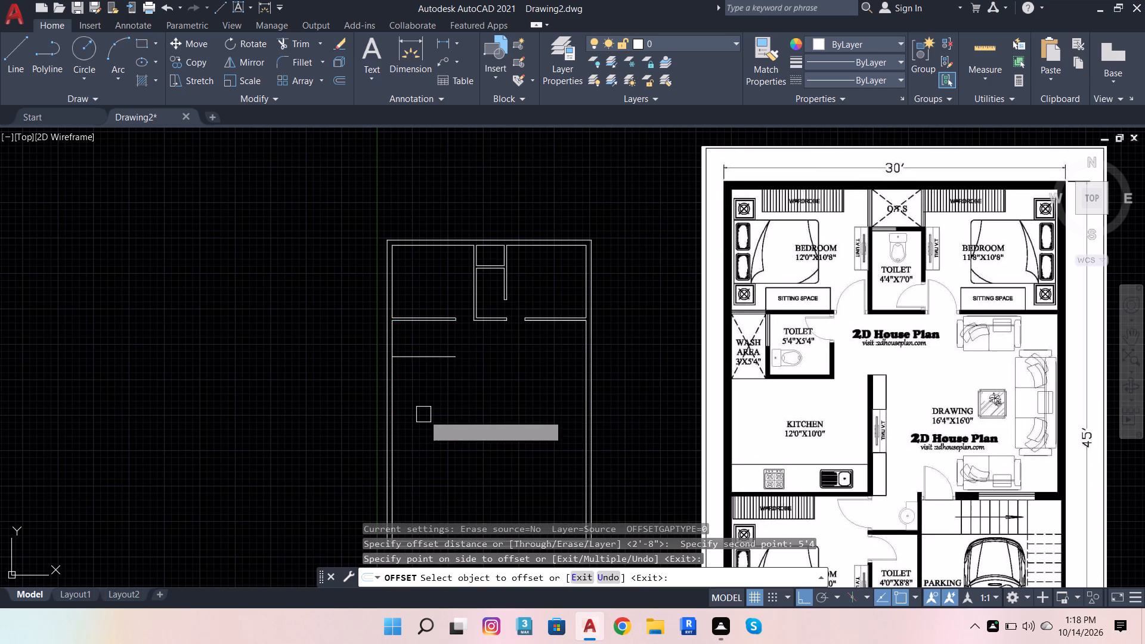
# Offset the new lower line of the wash area and toilet 4.5" downward to give the wall its thickness.
pyautogui.click(340, 83)
pyautogui.click(453, 355)
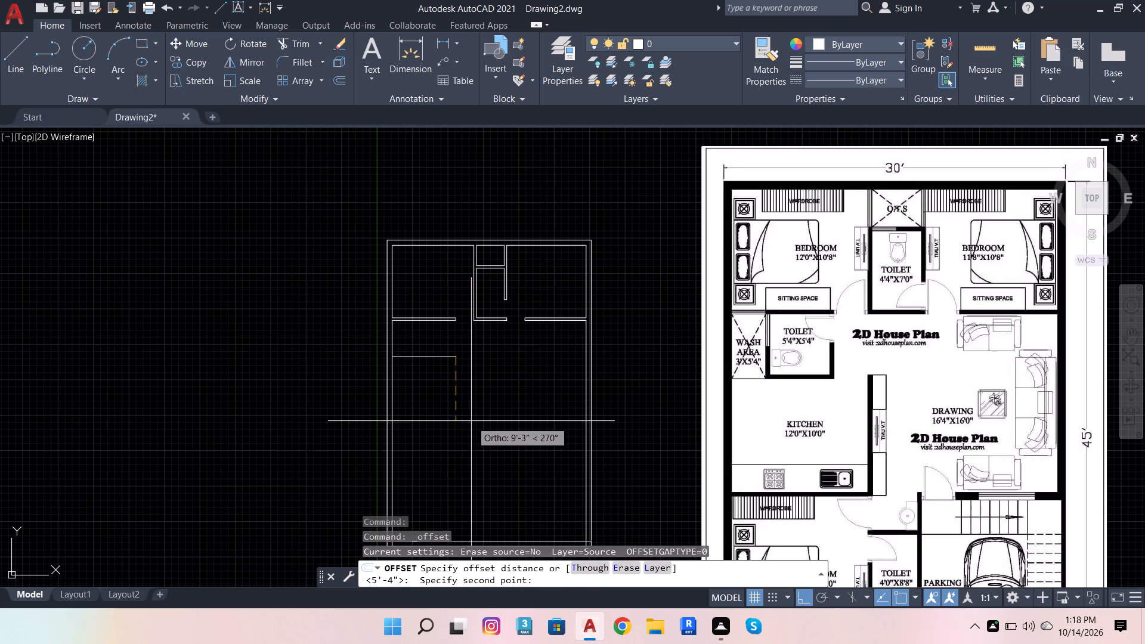
pyautogui.write('4.5')
pyautogui.press('Return')
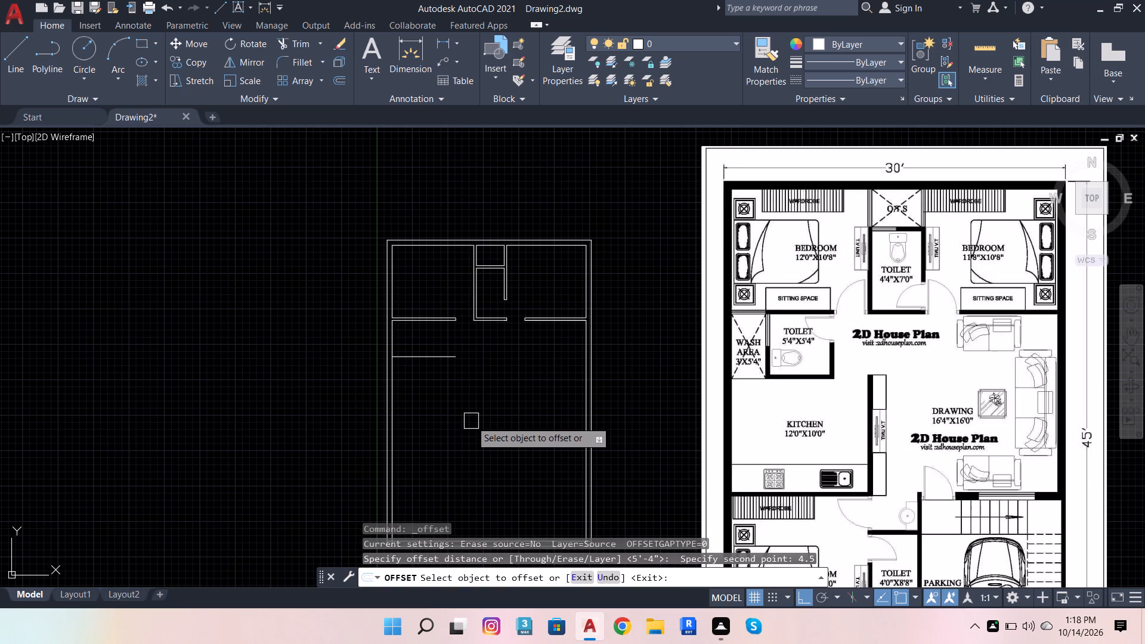
pyautogui.click(445, 361)
pyautogui.click(445, 386)
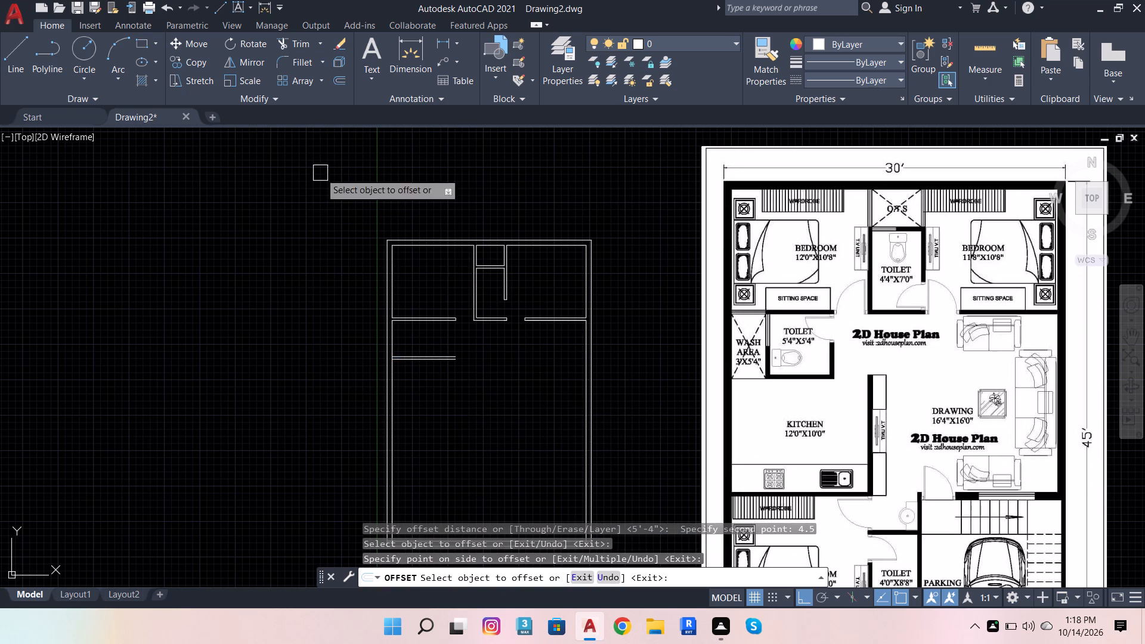
# Trim the left exterior wall's inner line between the two faces of the new wall below the wash area.
pyautogui.scroll(2, 290, 130)
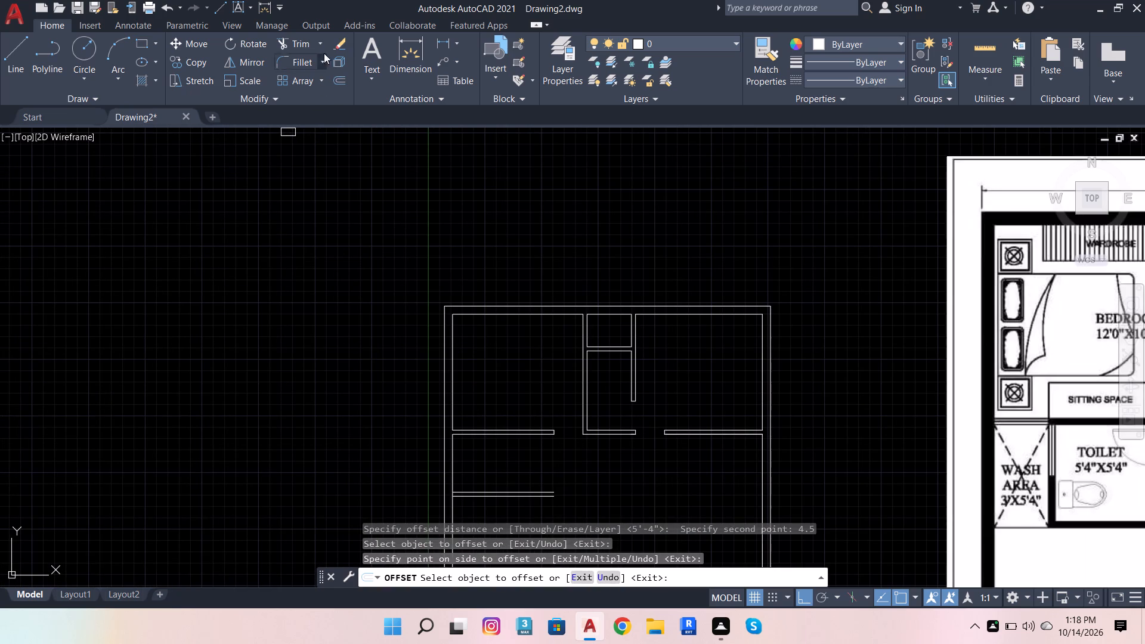
pyautogui.click(292, 38)
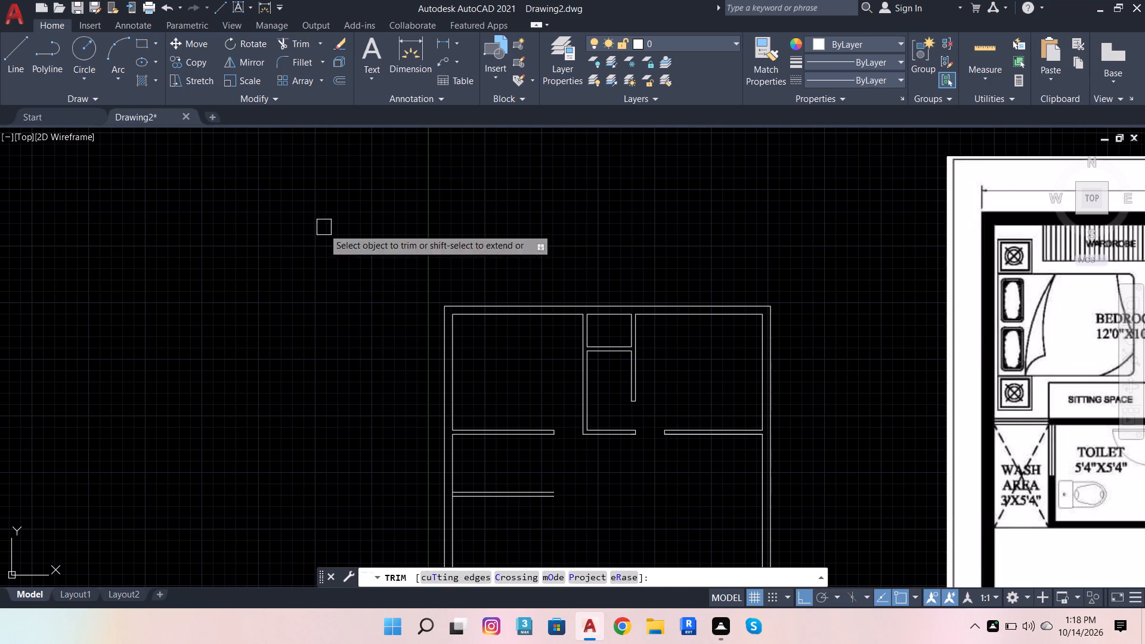
pyautogui.scroll(3, 484, 519)
pyautogui.scroll(3, 333, 399)
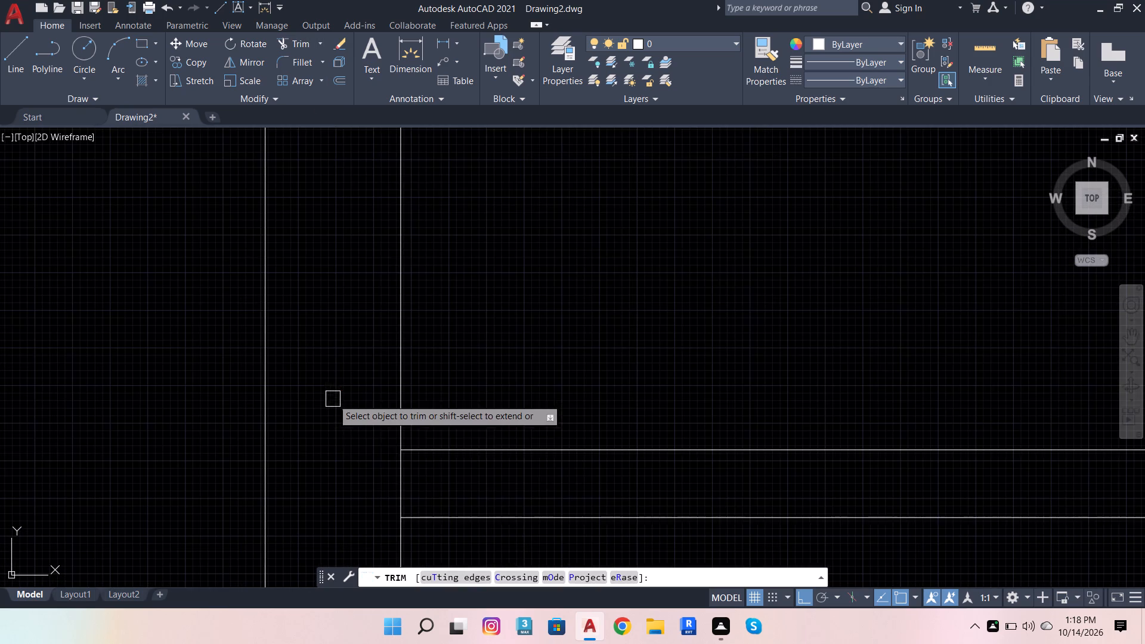
pyautogui.click(375, 478)
pyautogui.click(427, 482)
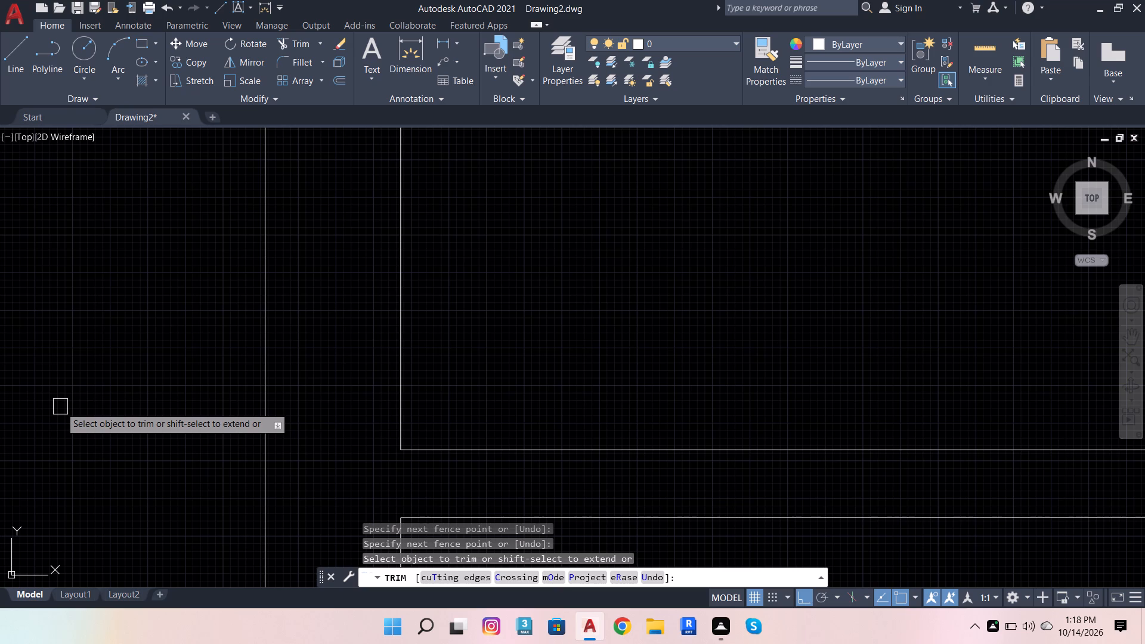
pyautogui.scroll(-3, 312, 228)
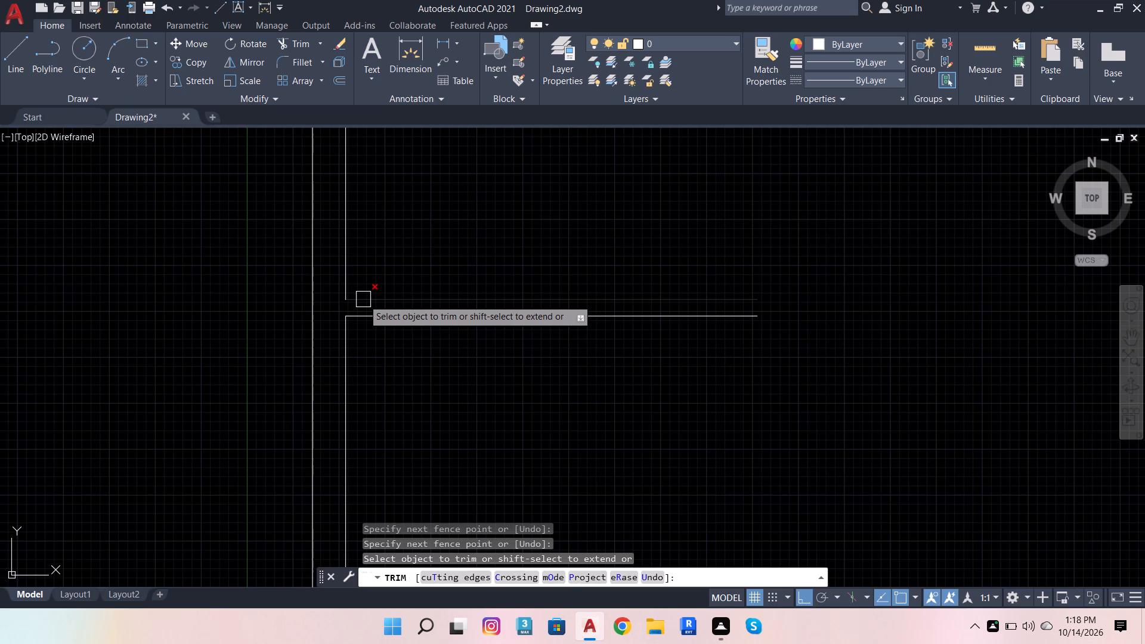
pyautogui.scroll(-3, 363, 299)
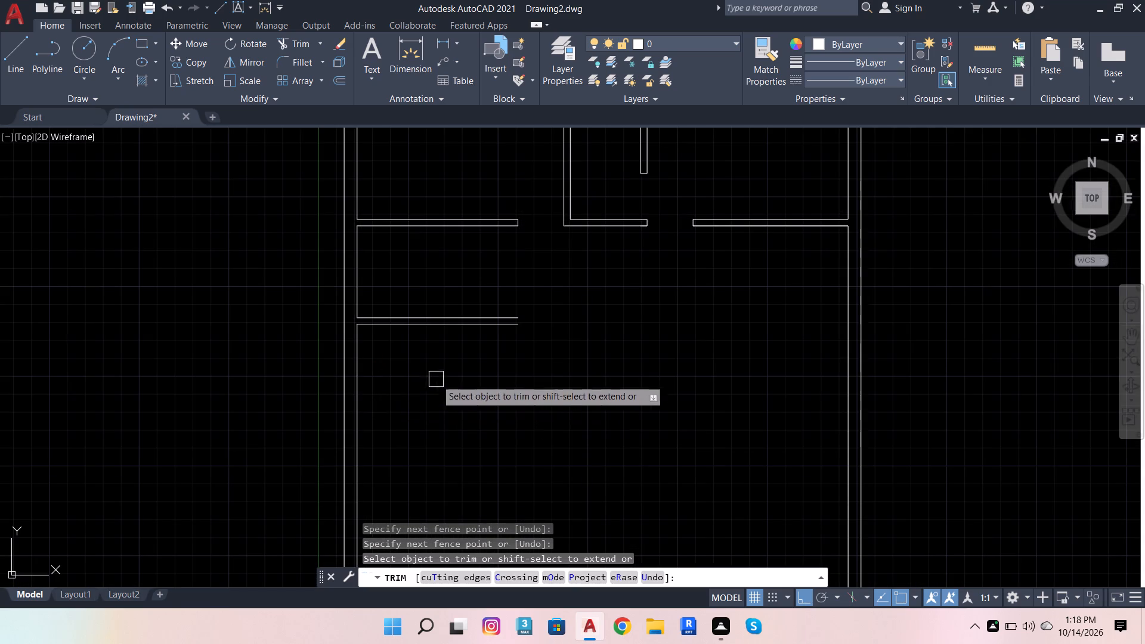
pyautogui.press('Escape')
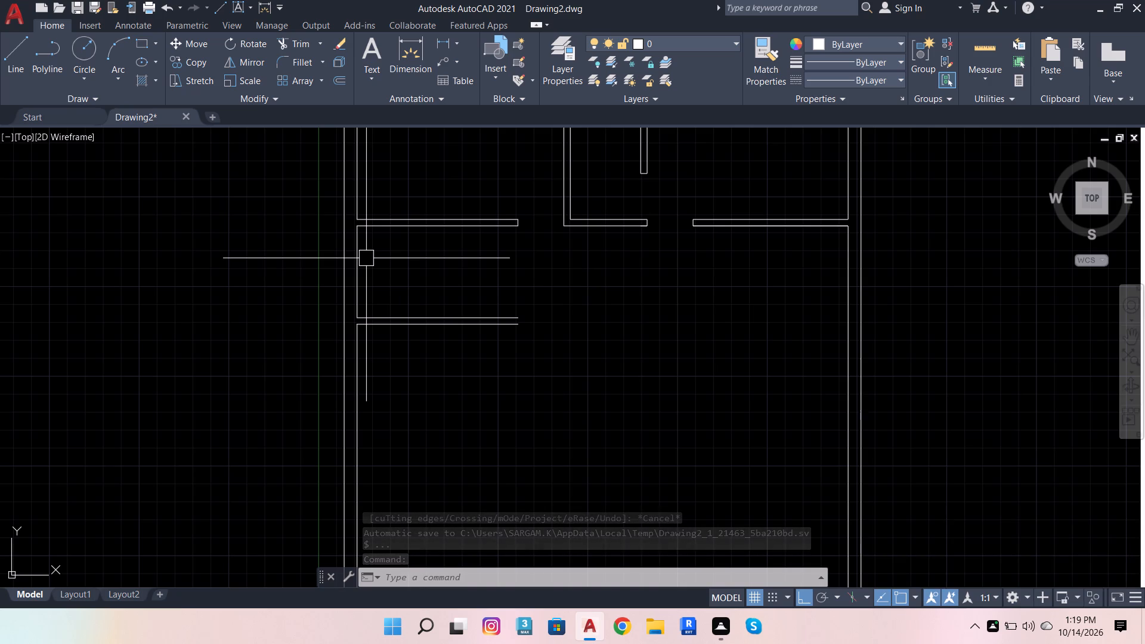
# Offset the left exterior wall's inner line 3' into the room to set the wash area's width.
pyautogui.moveTo(357, 275); pyautogui.dragTo(413, 240)
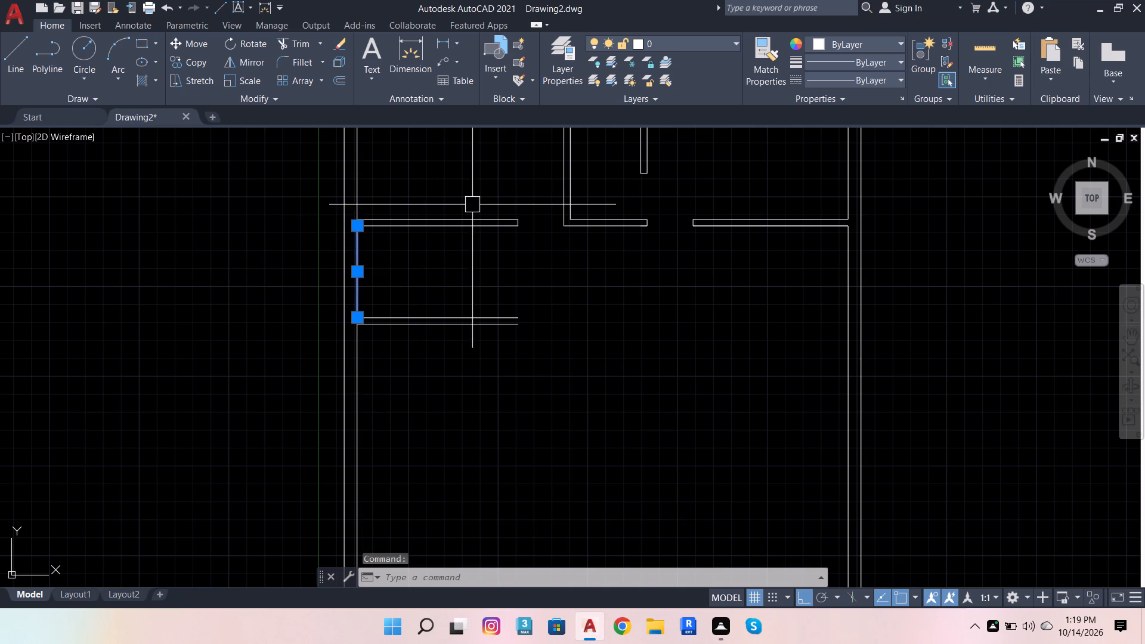
pyautogui.press('o')
pyautogui.press('Return')
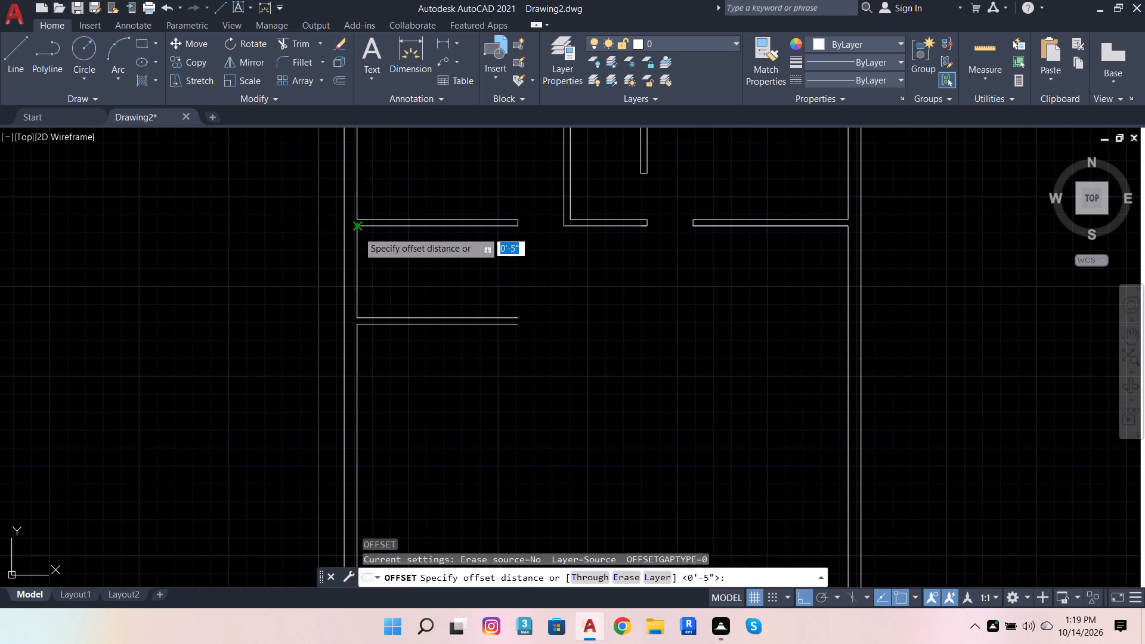
pyautogui.click(358, 231)
pyautogui.scroll(-4, 446, 235)
pyautogui.scroll(2, 600, 265)
pyautogui.scroll(3, 546, 209)
pyautogui.scroll(-4, 546, 209)
pyautogui.scroll(3, 325, 233)
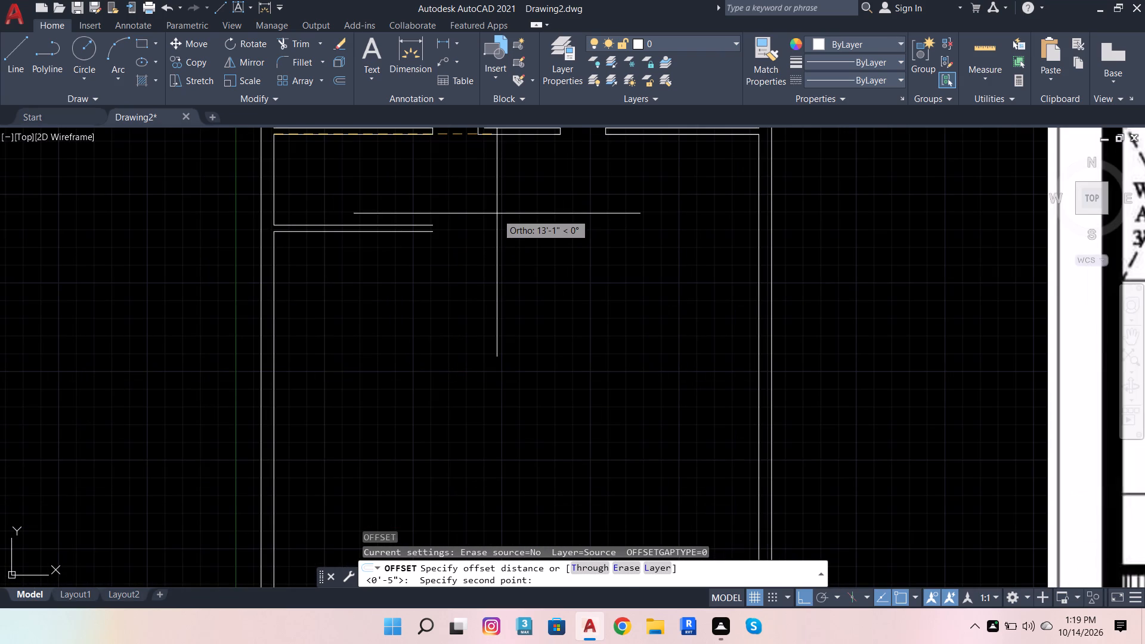
pyautogui.write("3'")
pyautogui.press('Return')
pyautogui.click(497, 213)
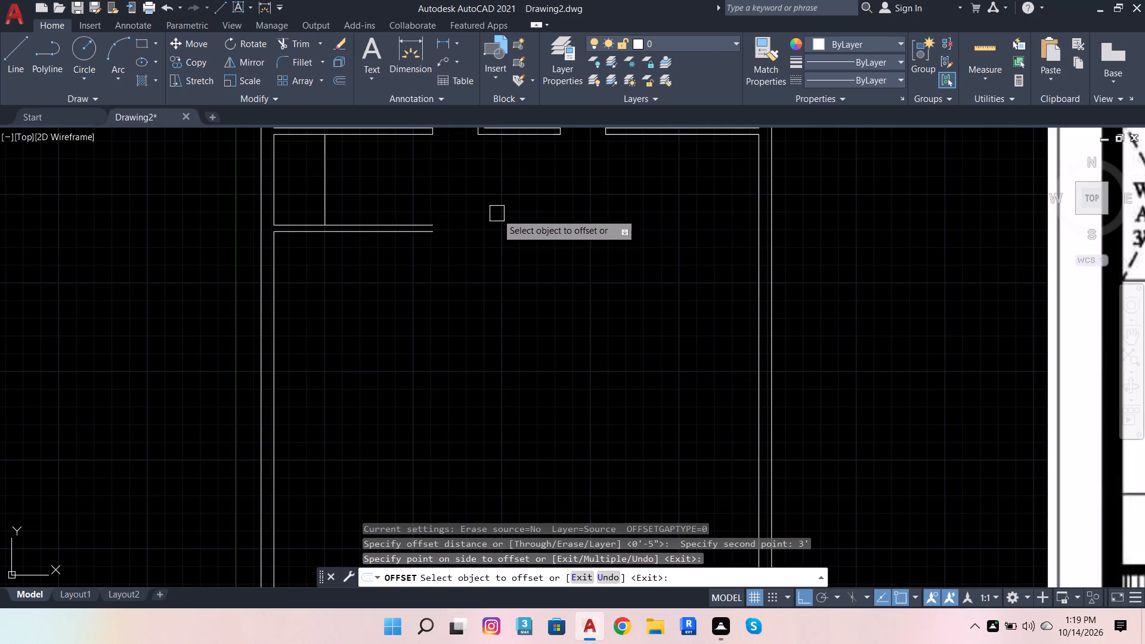
# Offset the new vertical line 4.5" toward the toilet to give the wash area partition its thickness.
pyautogui.click(334, 83)
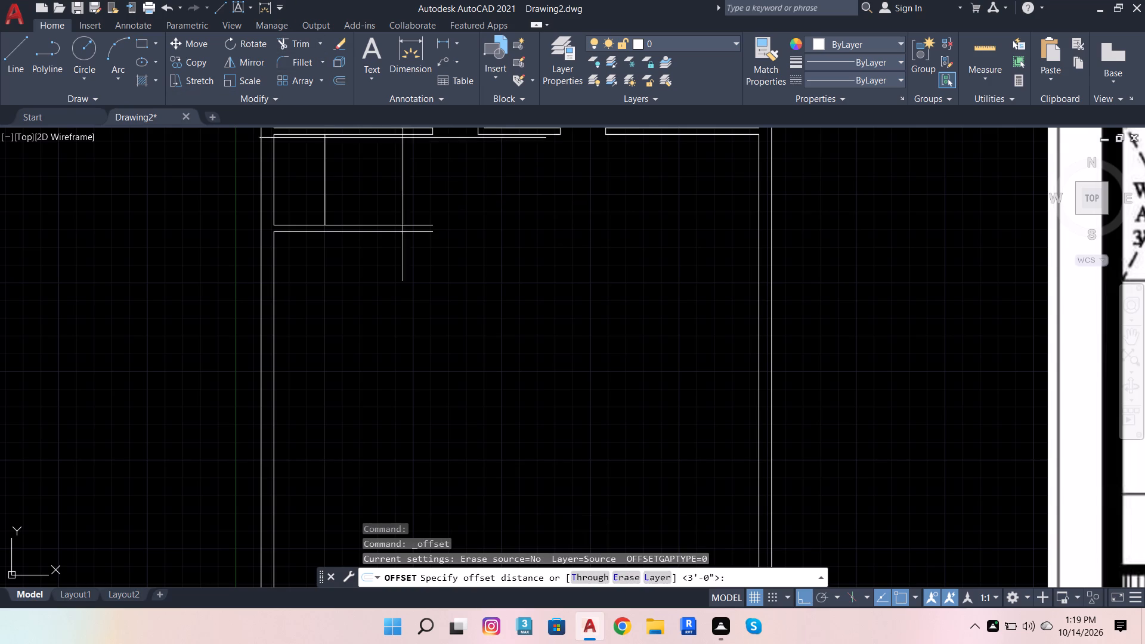
pyautogui.scroll(4, 310, 194)
pyautogui.click(351, 315)
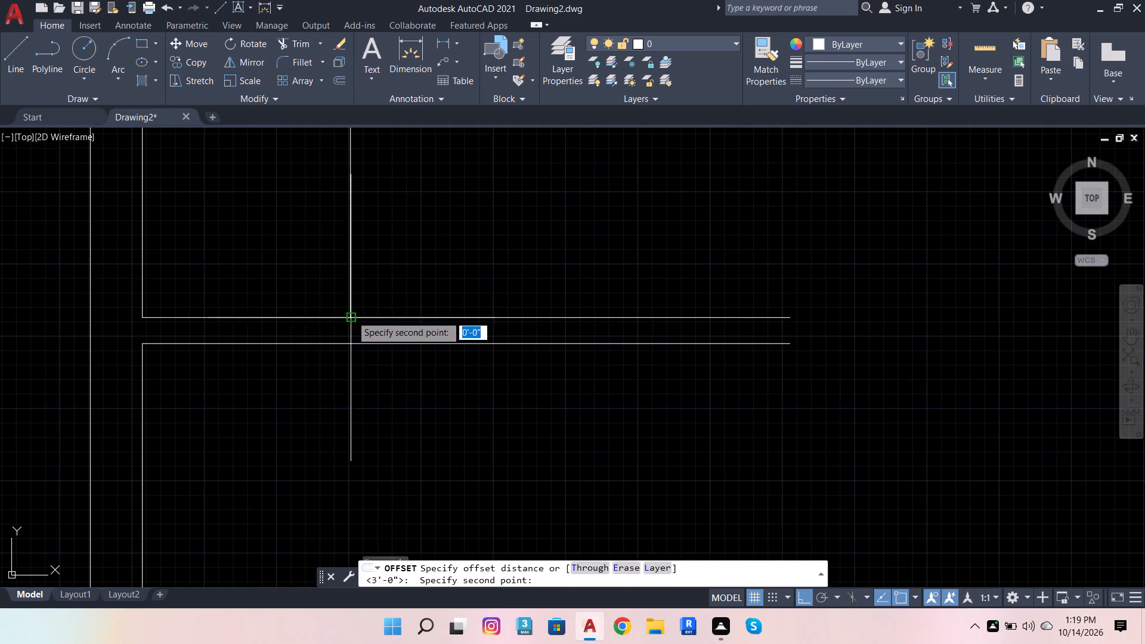
pyautogui.write('4.5')
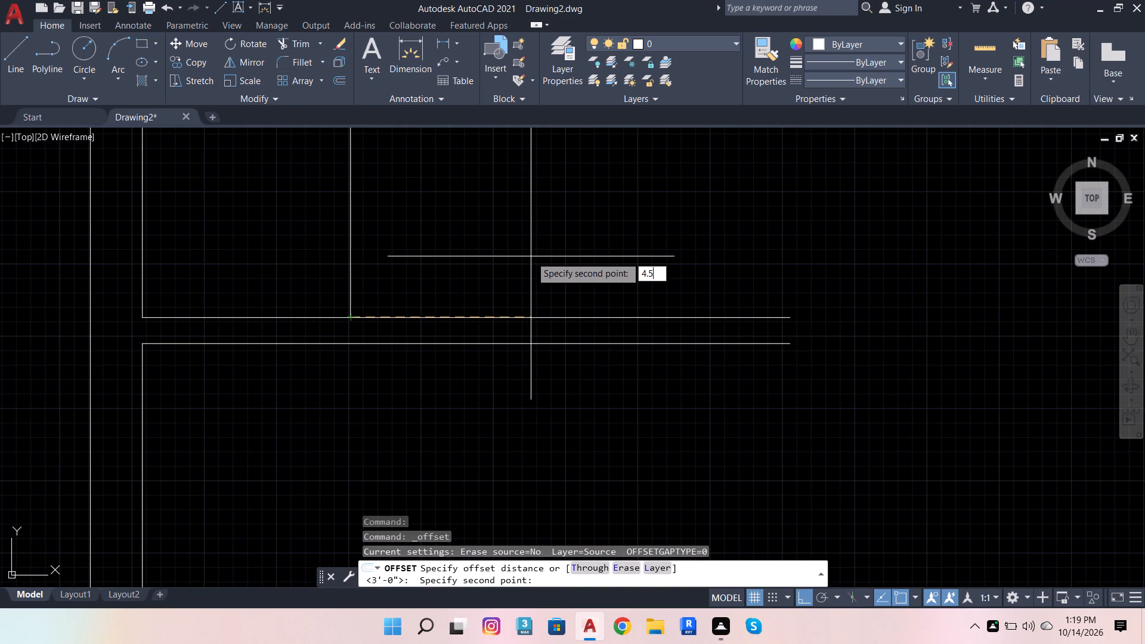
pyautogui.press('Return')
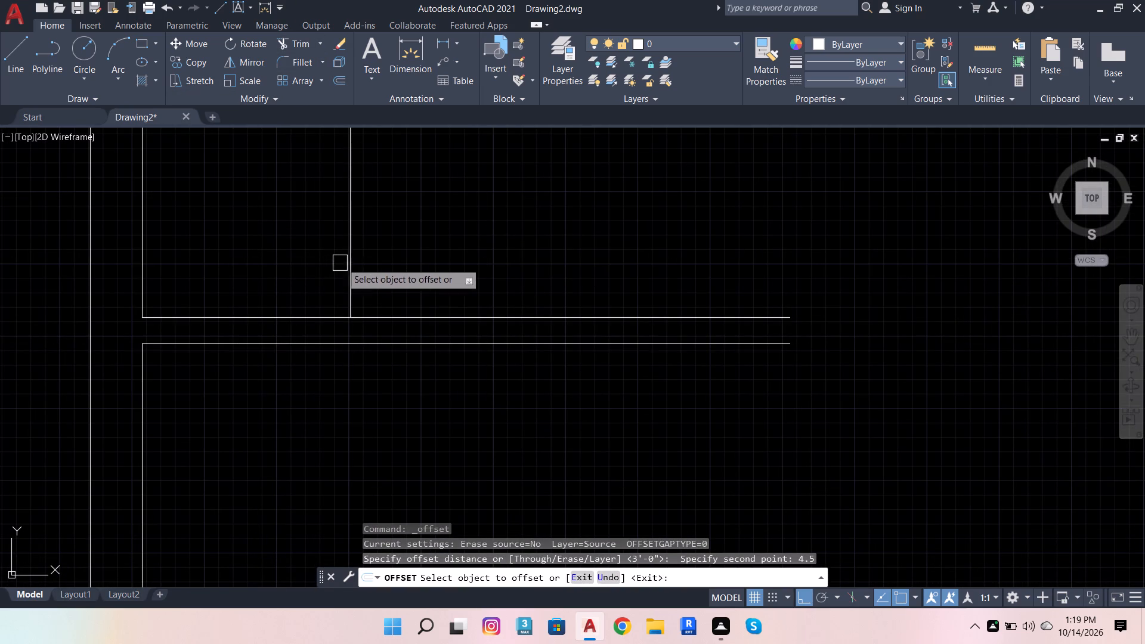
pyautogui.click(355, 260)
pyautogui.click(469, 259)
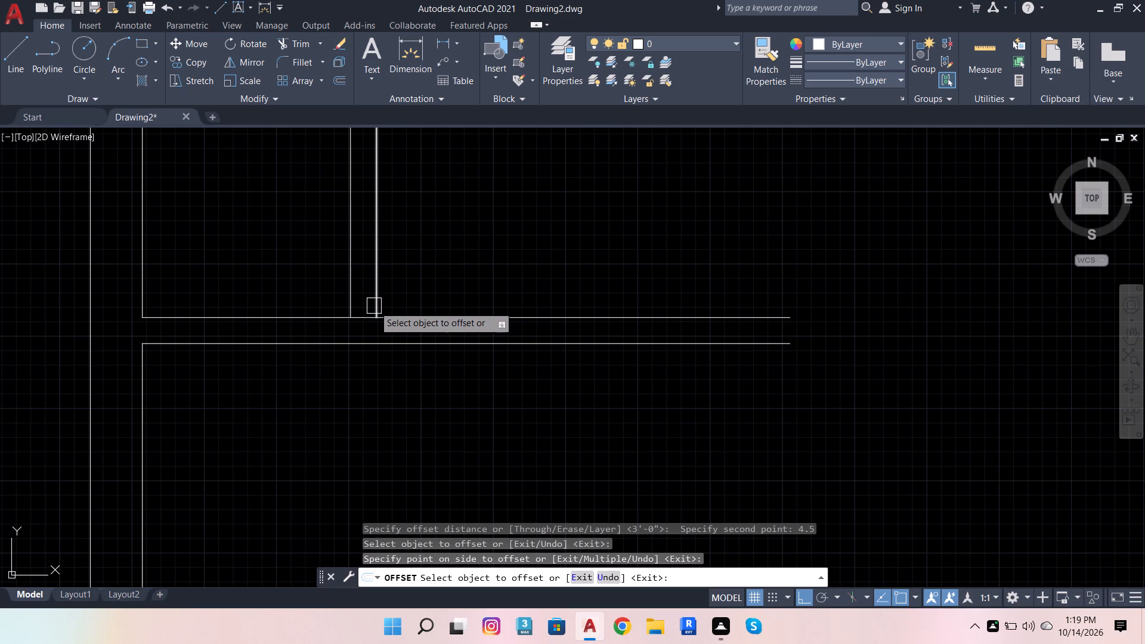
# Extend the end line of the left bedroom's bottom wall down to both faces of the wall below, closing off the toilet.
pyautogui.scroll(-2, 648, 401)
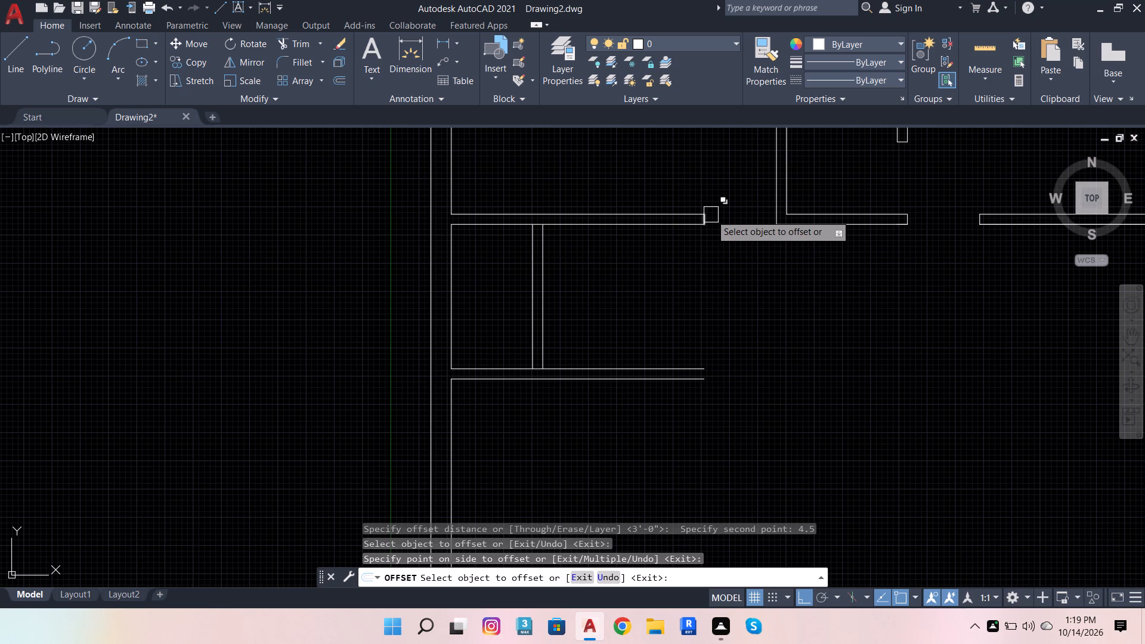
pyautogui.click(296, 40)
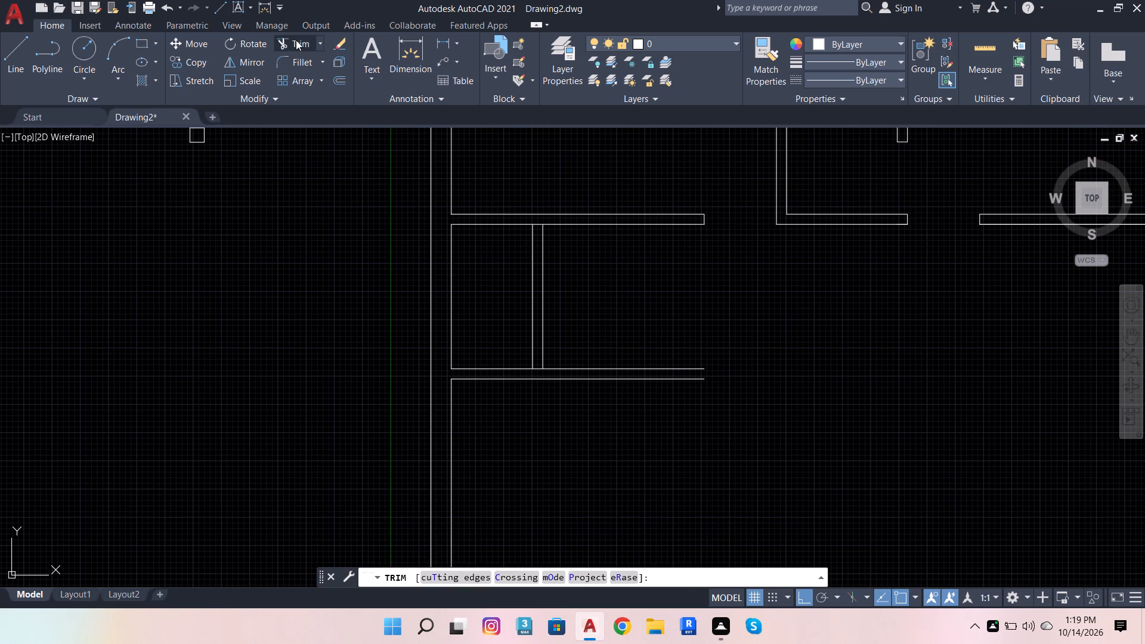
pyautogui.scroll(1, 738, 237)
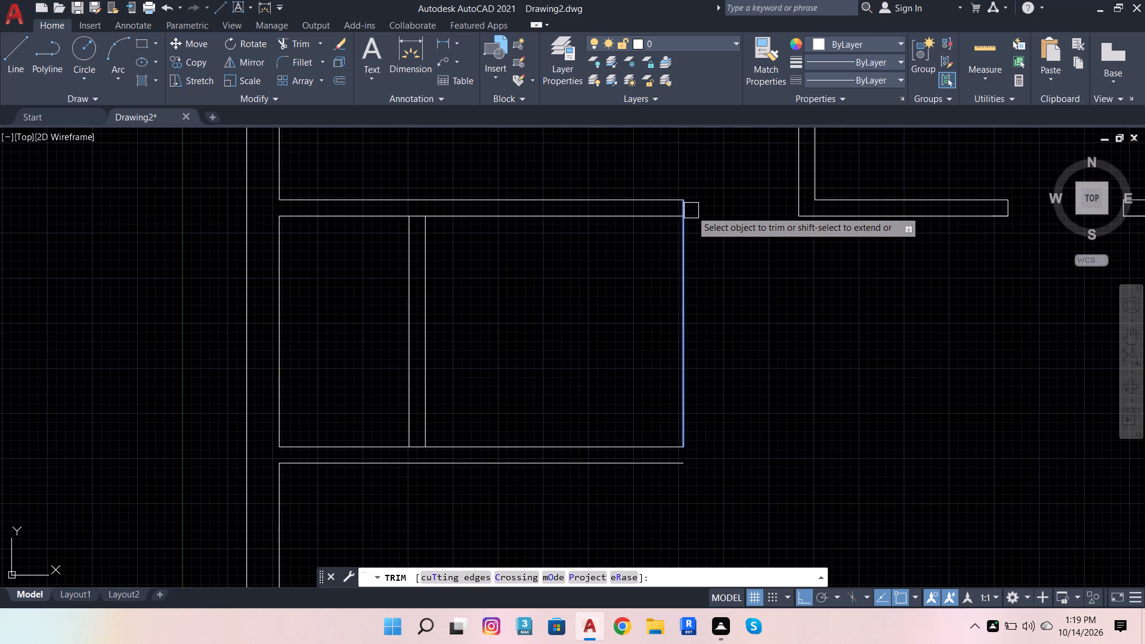
pyautogui.keyDown('shift'); pyautogui.click(691, 210); pyautogui.keyUp('shift')
pyautogui.keyDown('shift'); pyautogui.click(685, 360); pyautogui.keyUp('shift')
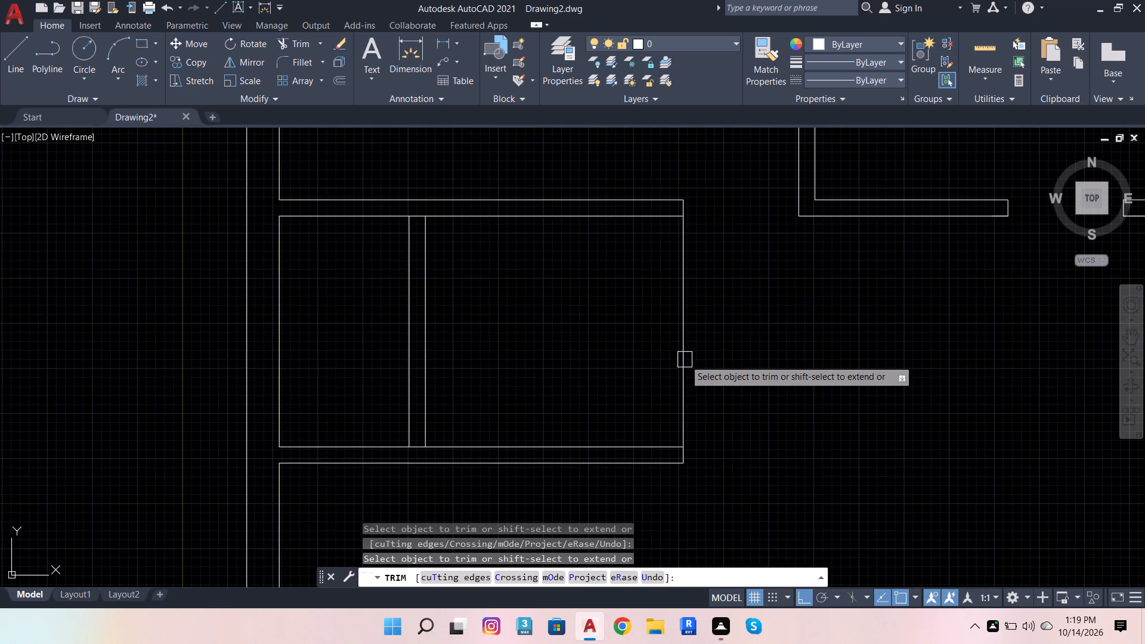
pyautogui.scroll(-5, 694, 345)
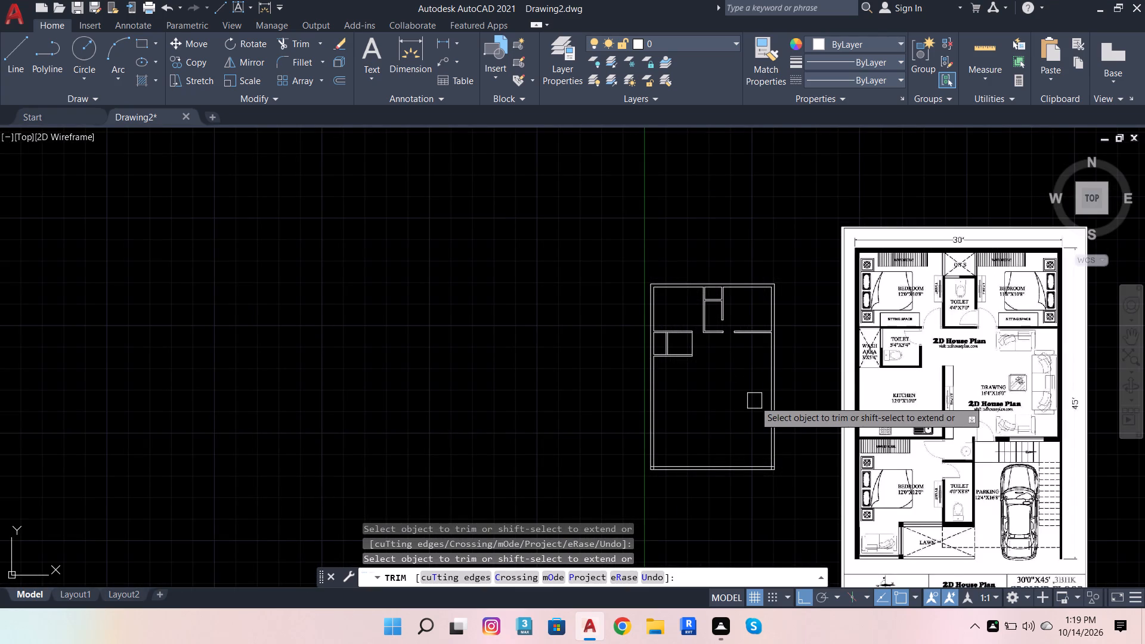
pyautogui.press('Escape')
# Offset the toilet's extended closing line 4.5" inward.
pyautogui.scroll(3, 726, 345)
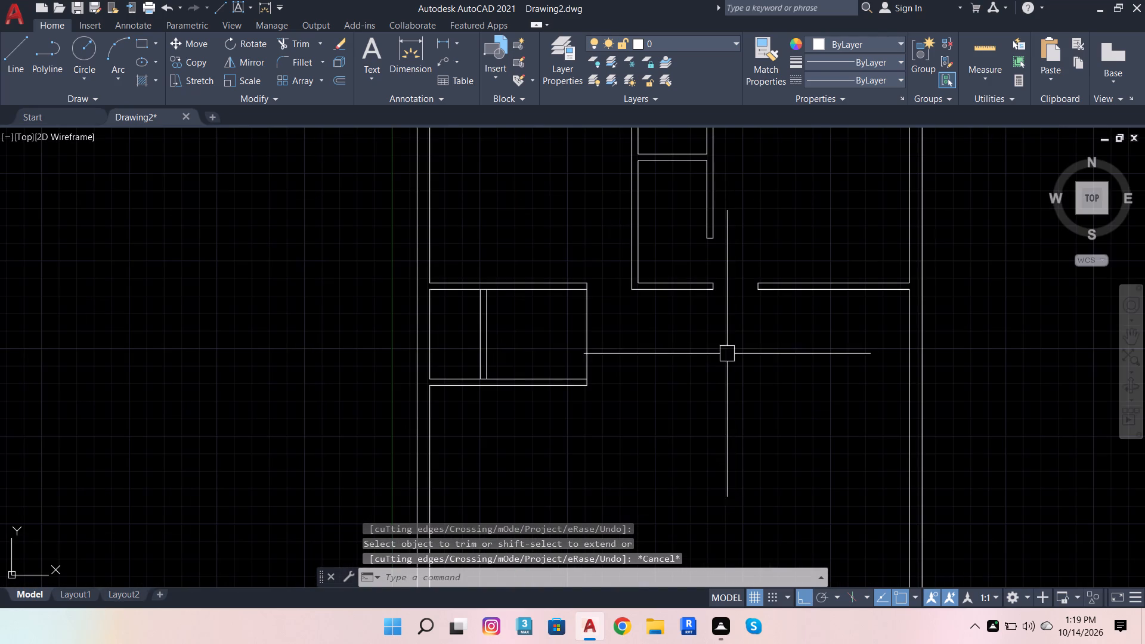
pyautogui.click(592, 320)
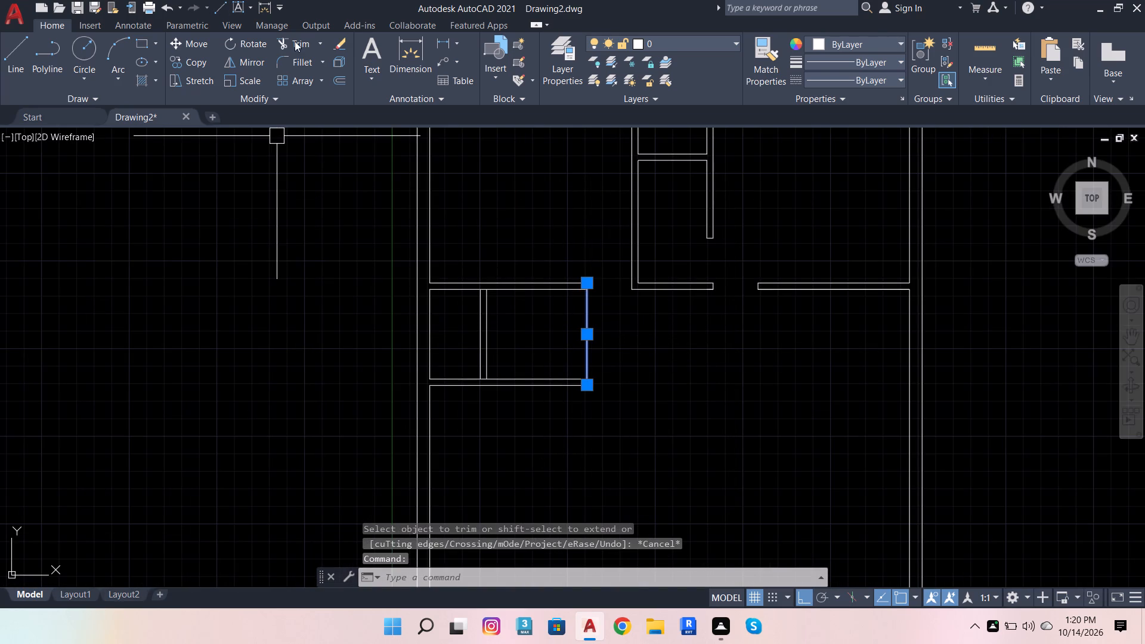
pyautogui.click(342, 80)
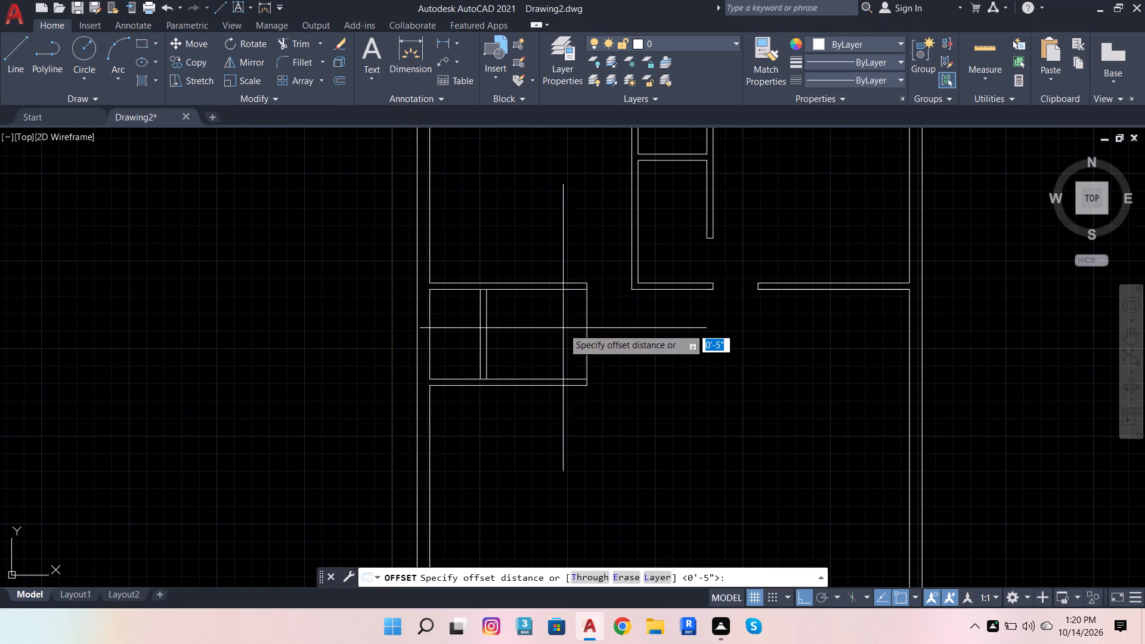
pyautogui.click(589, 280)
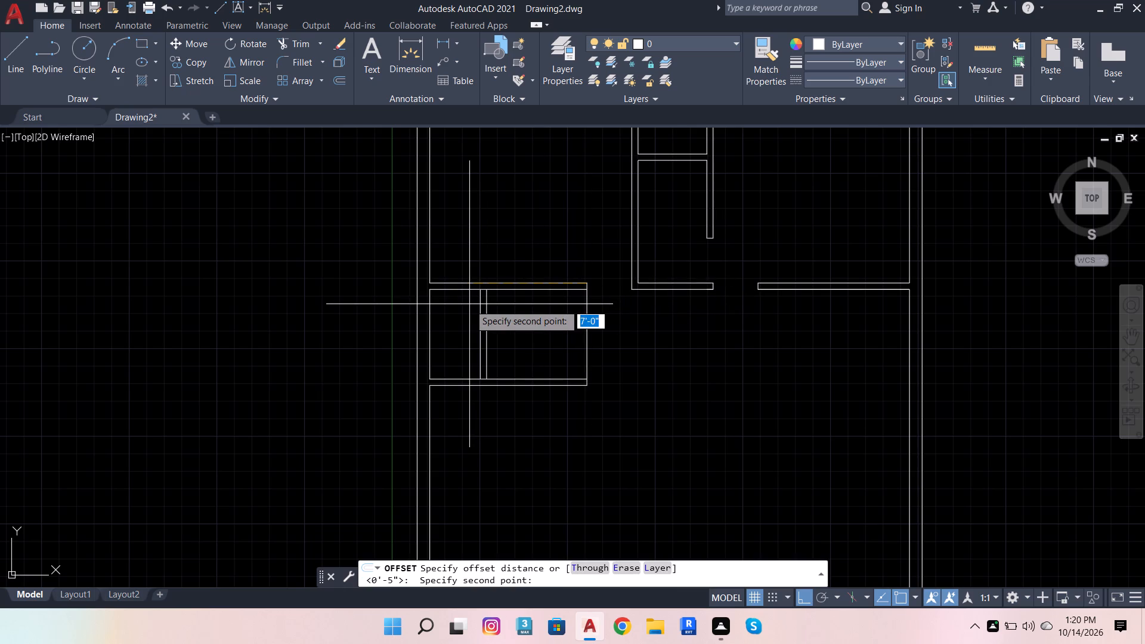
pyautogui.write('4.5')
pyautogui.press('Return')
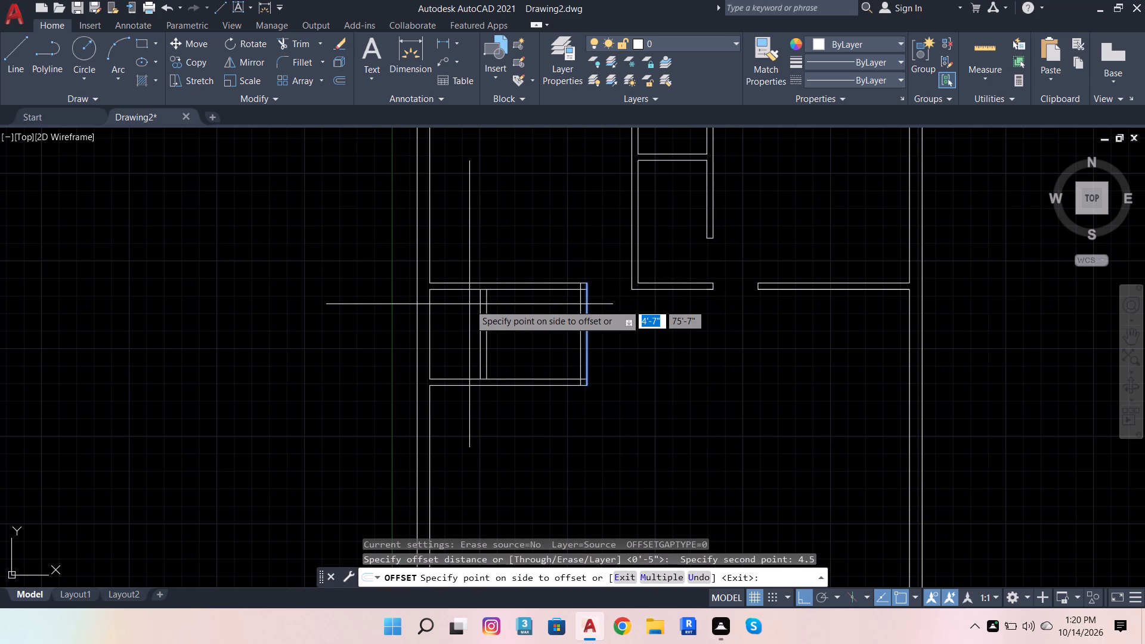
pyautogui.click(469, 304)
# Offset the new inner line another 4.5" into the toilet for the inner face of its side wall.
pyautogui.scroll(-1, 574, 234)
pyautogui.scroll(3, 577, 247)
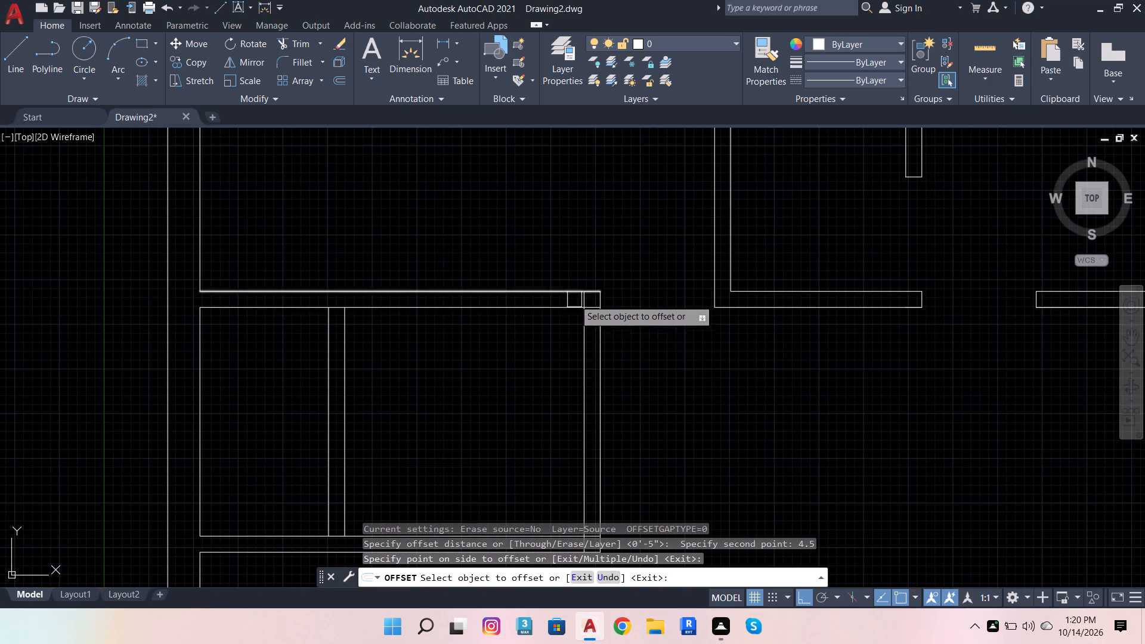
pyautogui.click(579, 361)
pyautogui.click(477, 366)
pyautogui.press('Escape')
pyautogui.press('Escape')
pyautogui.press('Escape')
pyautogui.press('Escape')
pyautogui.press('Escape')
pyautogui.press('Escape')
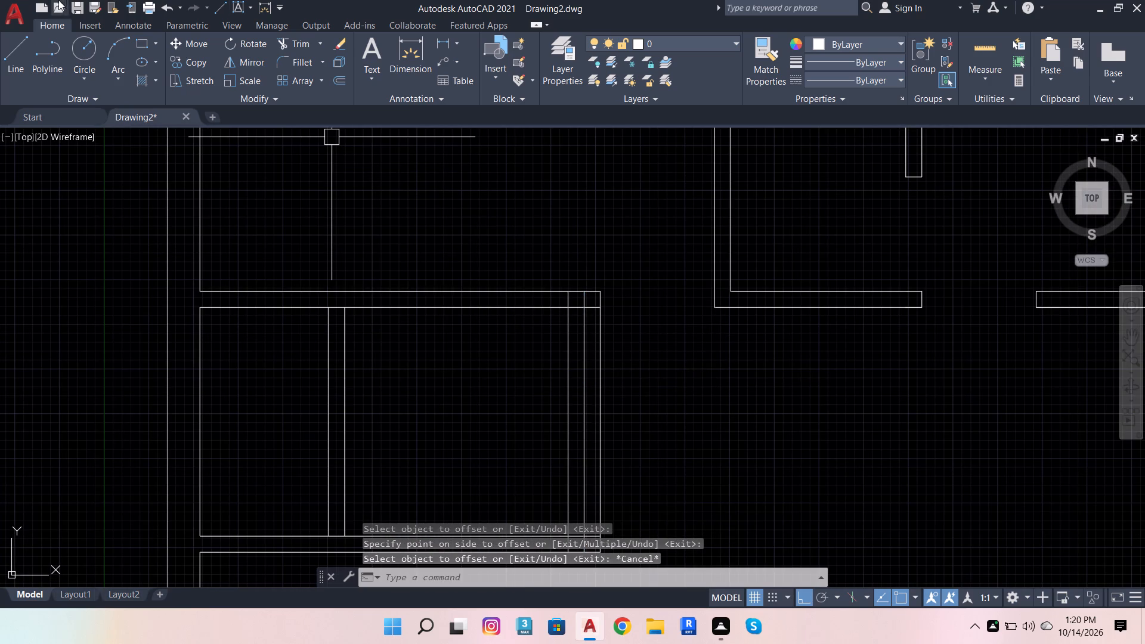
# Trim away the outermost vertical line below the left bedroom's wall end.
pyautogui.click(296, 40)
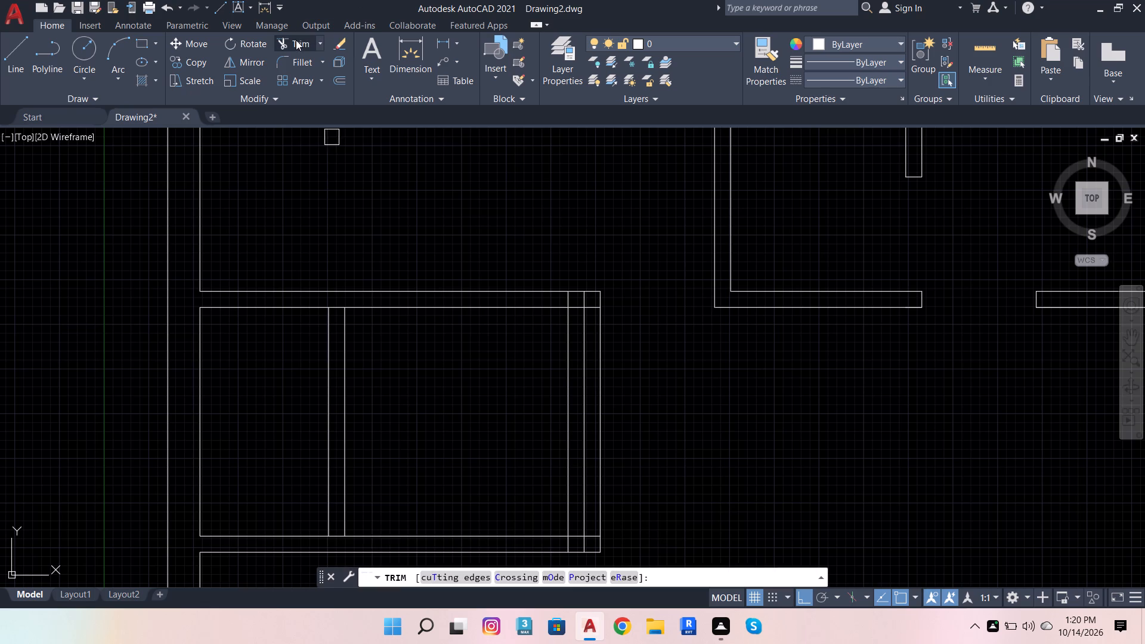
pyautogui.scroll(3, 617, 315)
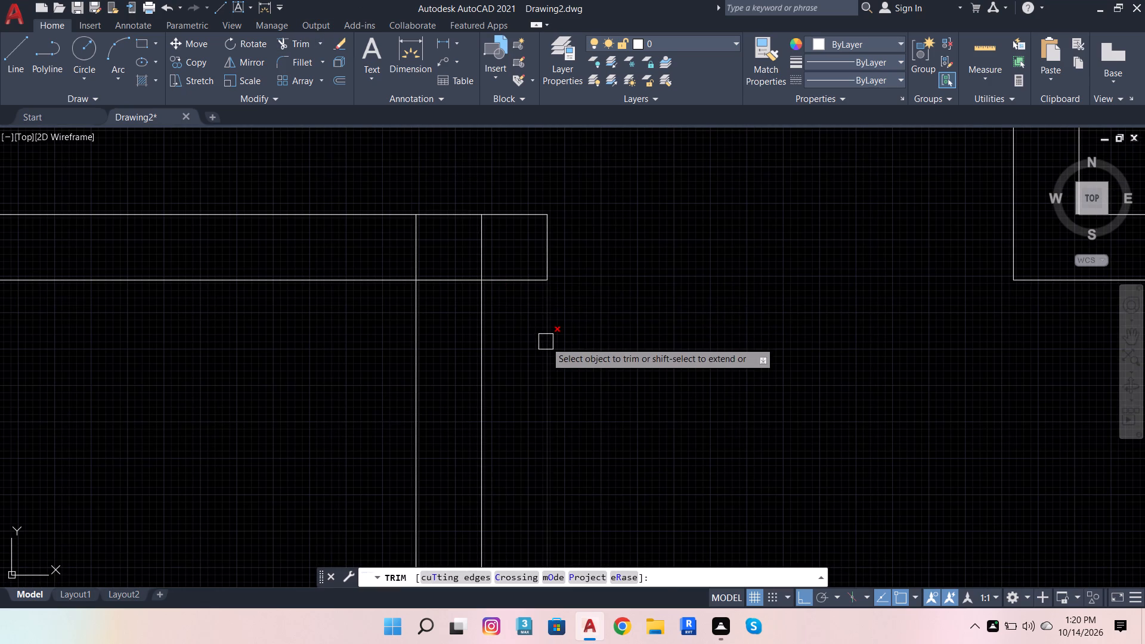
pyautogui.click(546, 342)
# Trim the overlapping lines where the toilet's side wall meets the left bedroom's bottom wall.
pyautogui.scroll(-4, 530, 239)
pyautogui.scroll(-1, 479, 417)
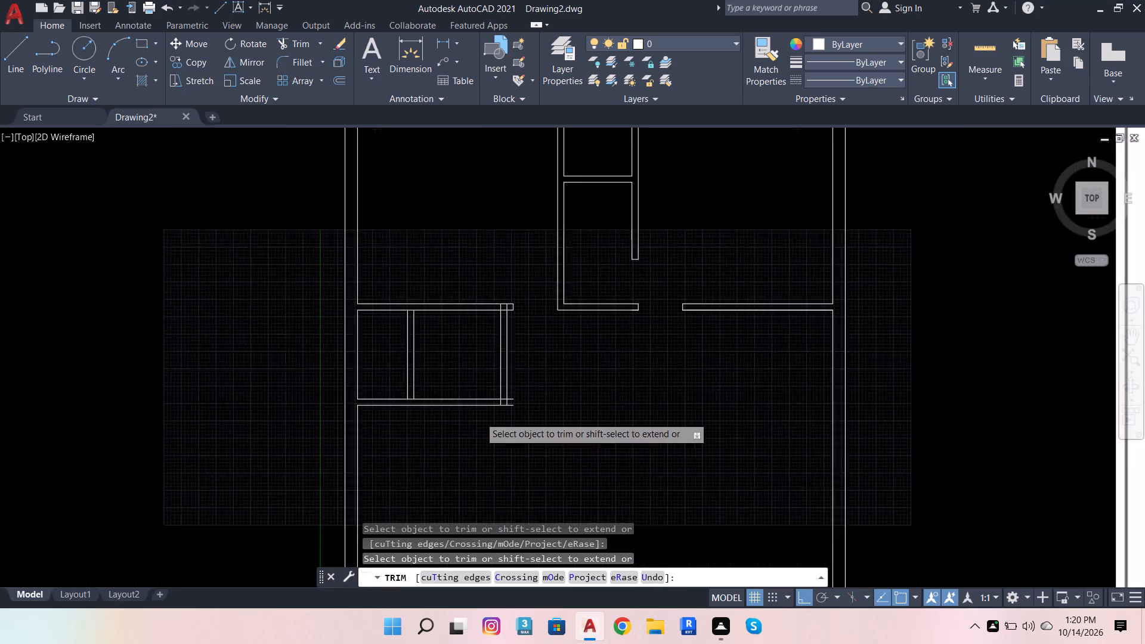
pyautogui.scroll(-1, 478, 420)
pyautogui.scroll(-1, 588, 320)
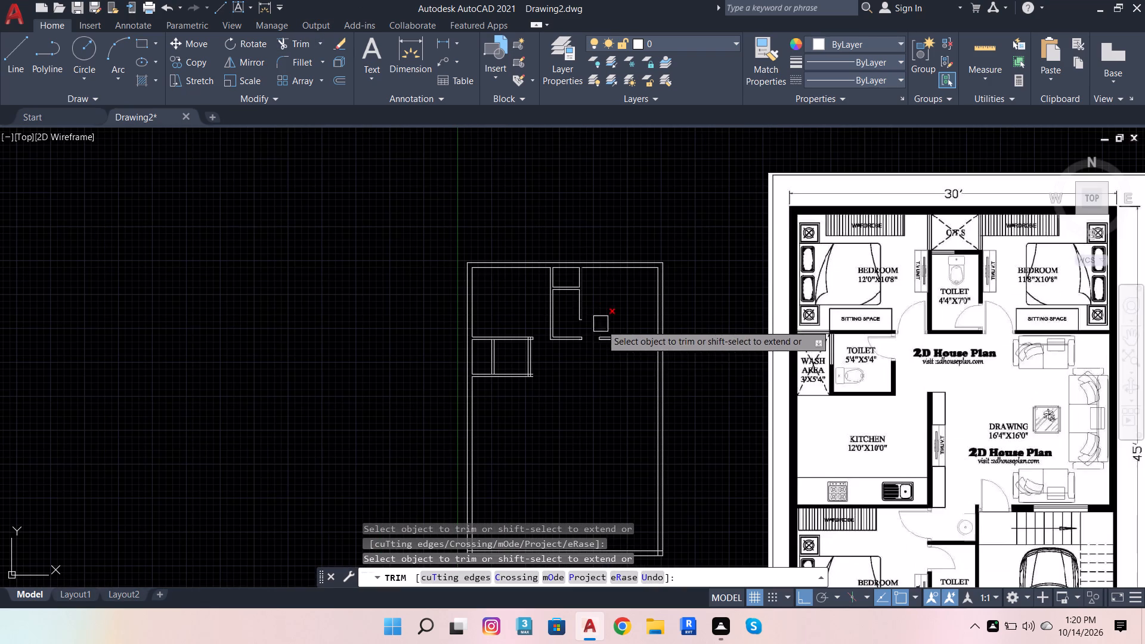
pyautogui.scroll(4, 577, 315)
pyautogui.scroll(-2, 573, 311)
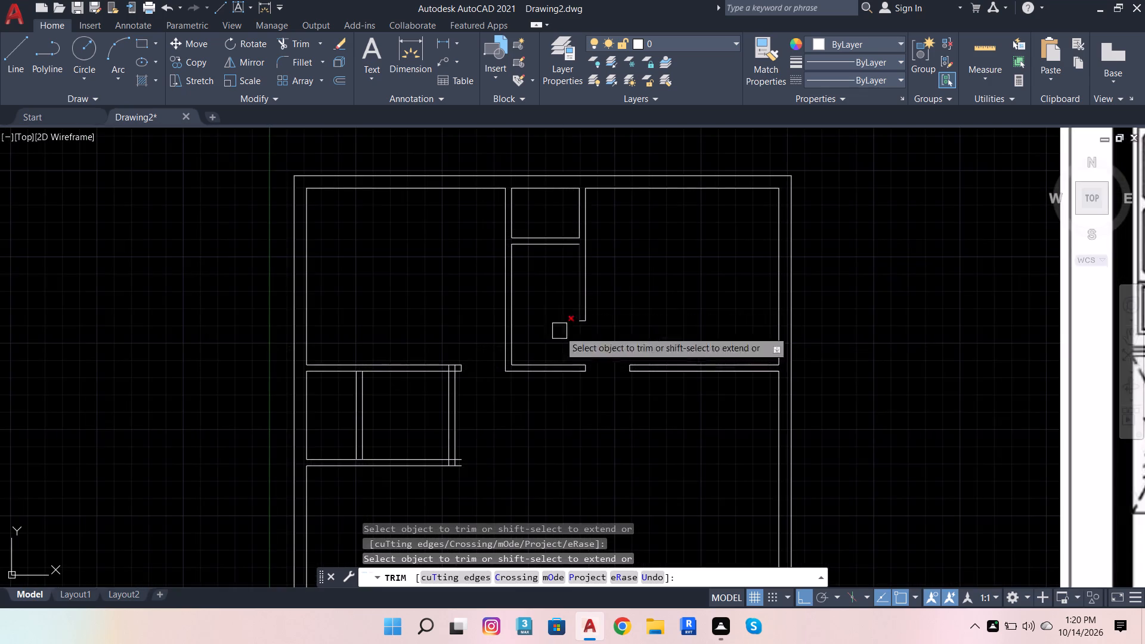
pyautogui.scroll(3, 481, 398)
pyautogui.scroll(3, 383, 290)
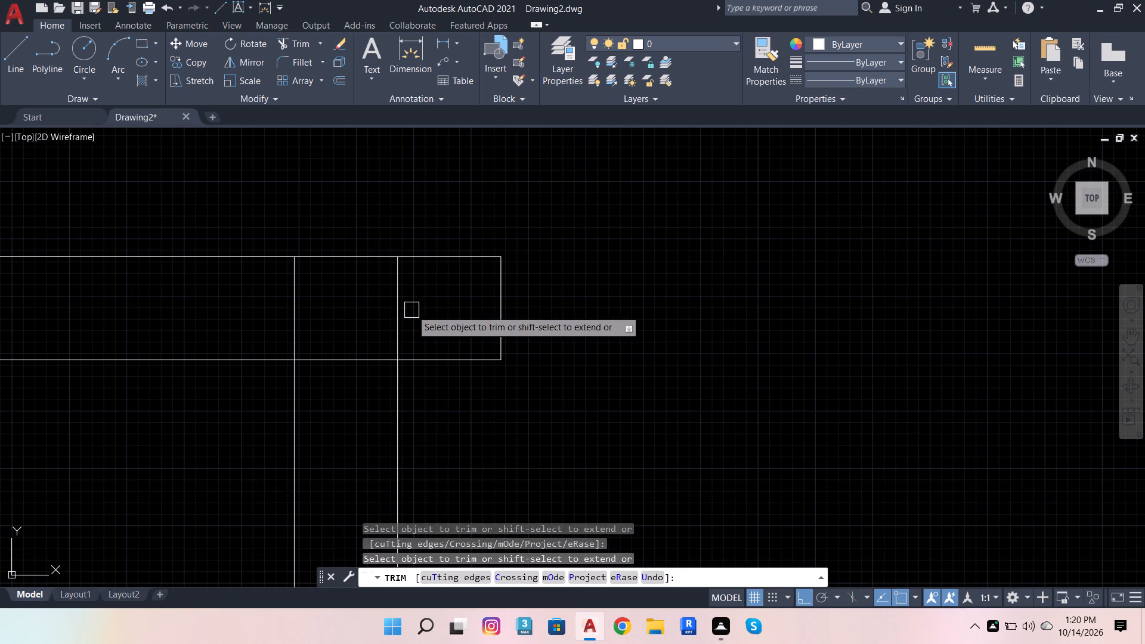
pyautogui.click(411, 310)
pyautogui.click(284, 329)
pyautogui.click(331, 363)
# Trim the overhanging wall ends and crossing inner lines at the toilet's lower outer corner.
pyautogui.scroll(-2, 502, 261)
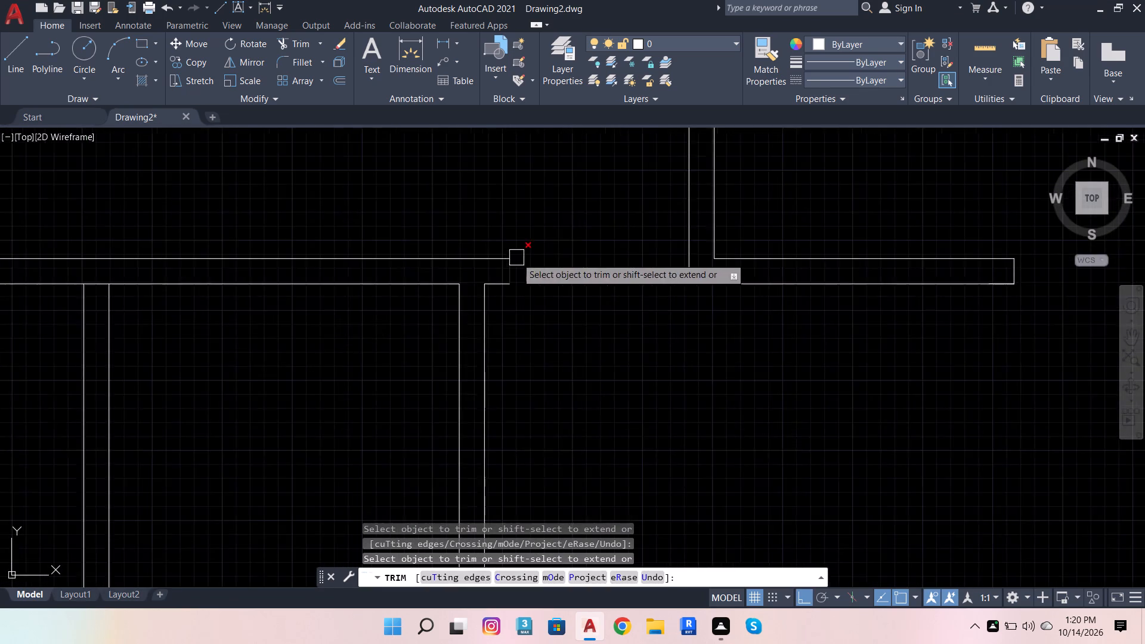
pyautogui.scroll(-3, 516, 258)
pyautogui.scroll(-2, 546, 411)
pyautogui.scroll(3, 533, 485)
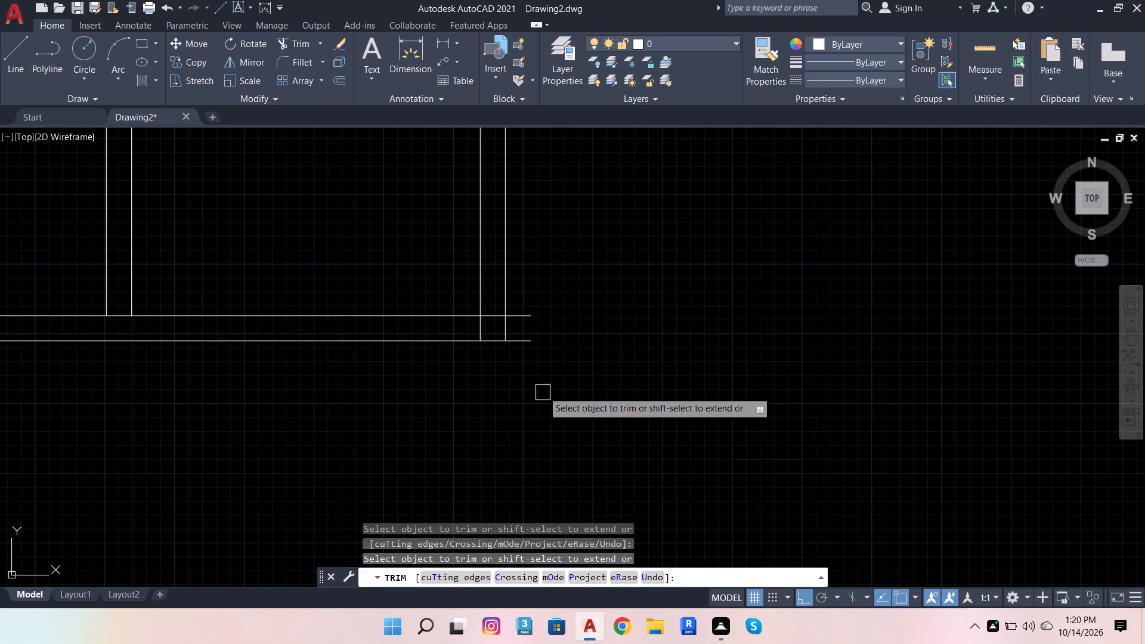
pyautogui.click(529, 314)
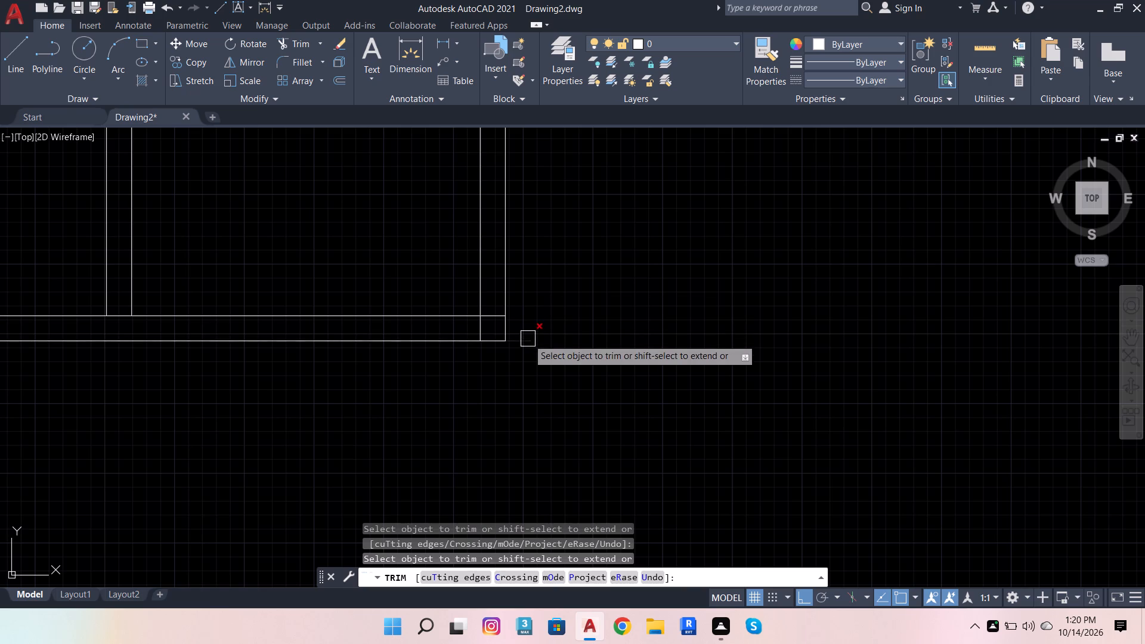
pyautogui.click(528, 339)
pyautogui.scroll(4, 490, 323)
pyautogui.moveTo(515, 209); pyautogui.dragTo(477, 340)
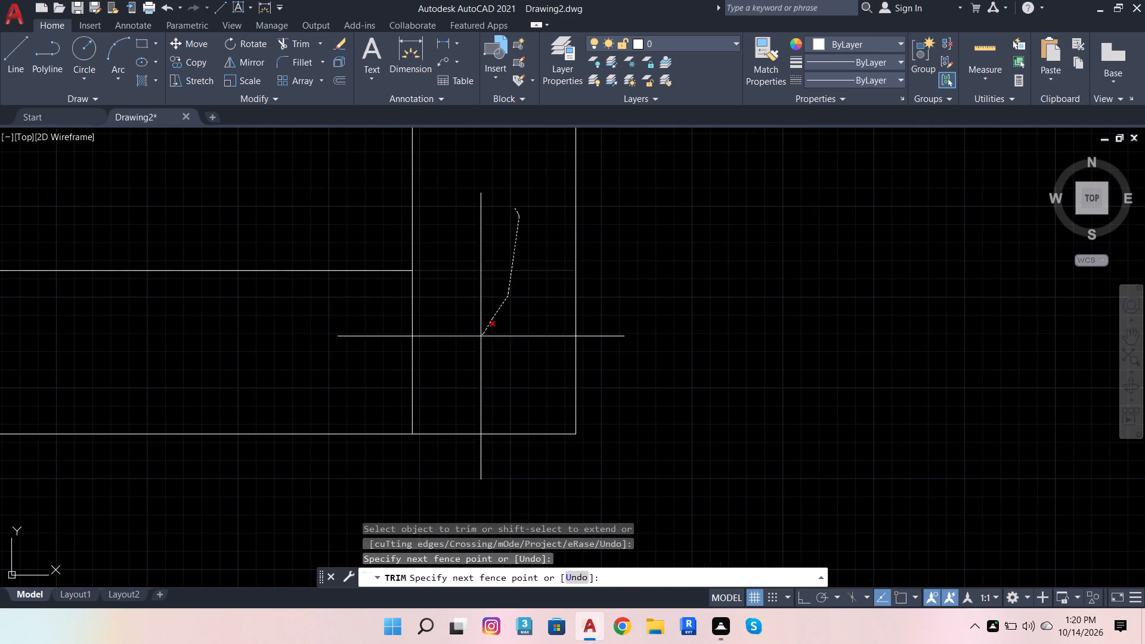
pyautogui.moveTo(477, 340); pyautogui.dragTo(335, 382)
pyautogui.scroll(-5, 479, 411)
pyautogui.scroll(-3, 537, 420)
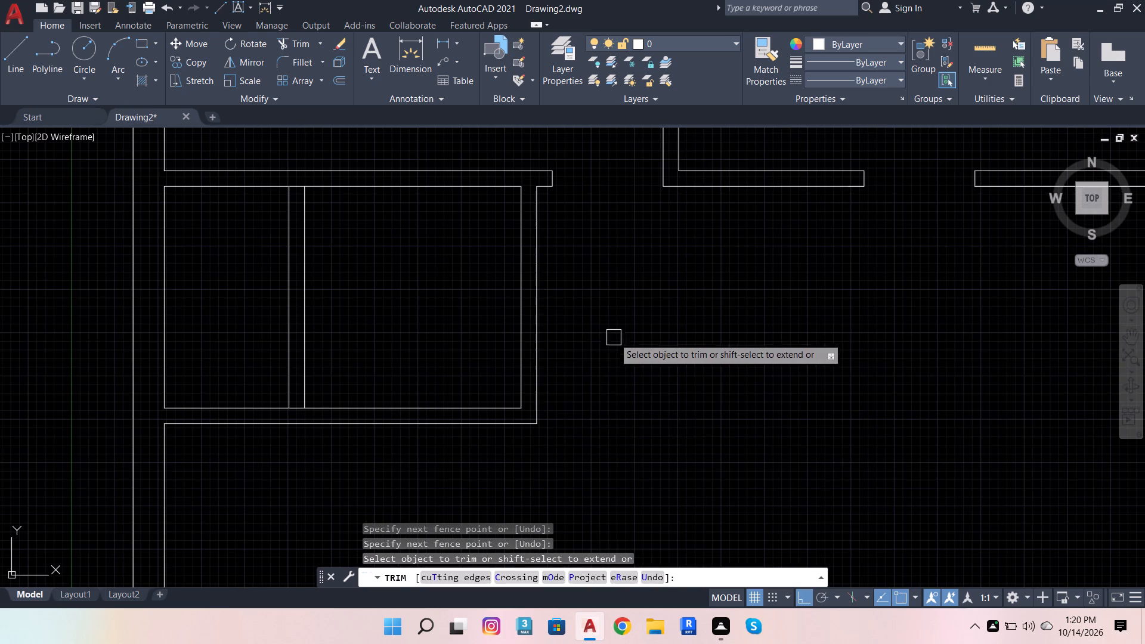
pyautogui.press('Escape')
pyautogui.press('Escape')
pyautogui.press('Escape')
pyautogui.press('Escape')
pyautogui.press('Escape')
pyautogui.press('Escape')
pyautogui.press('Escape')
pyautogui.press('Escape')
pyautogui.press('Escape')
pyautogui.press('Escape')
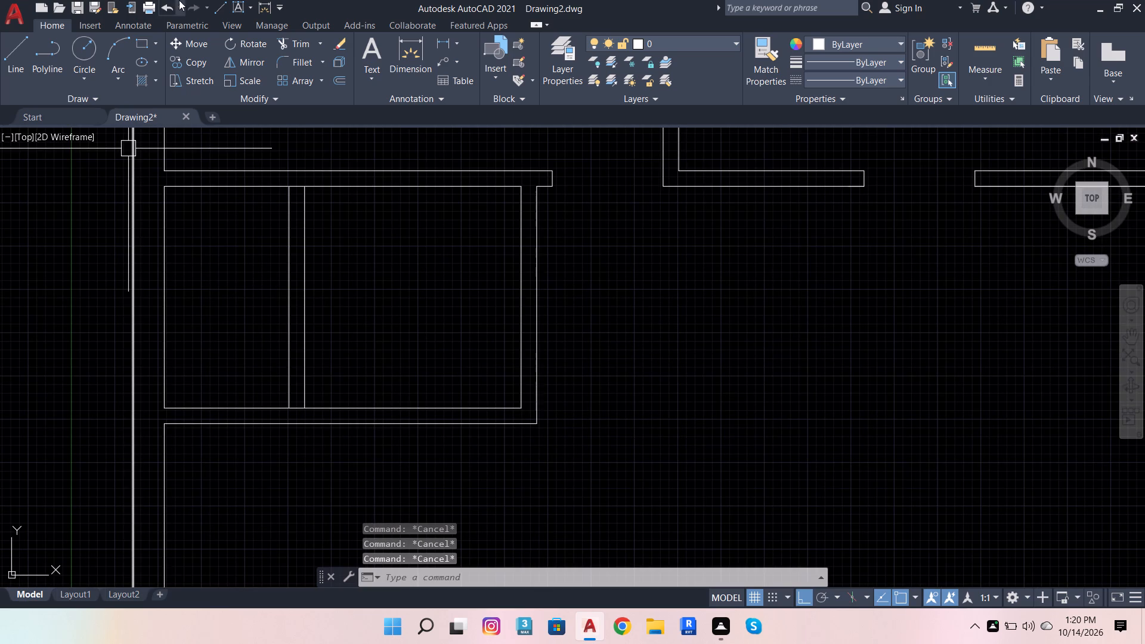
# Trim the wall lines crossing the partition between the wash area and toilet at its upper and lower junctions.
pyautogui.click(285, 51)
pyautogui.scroll(2, 271, 203)
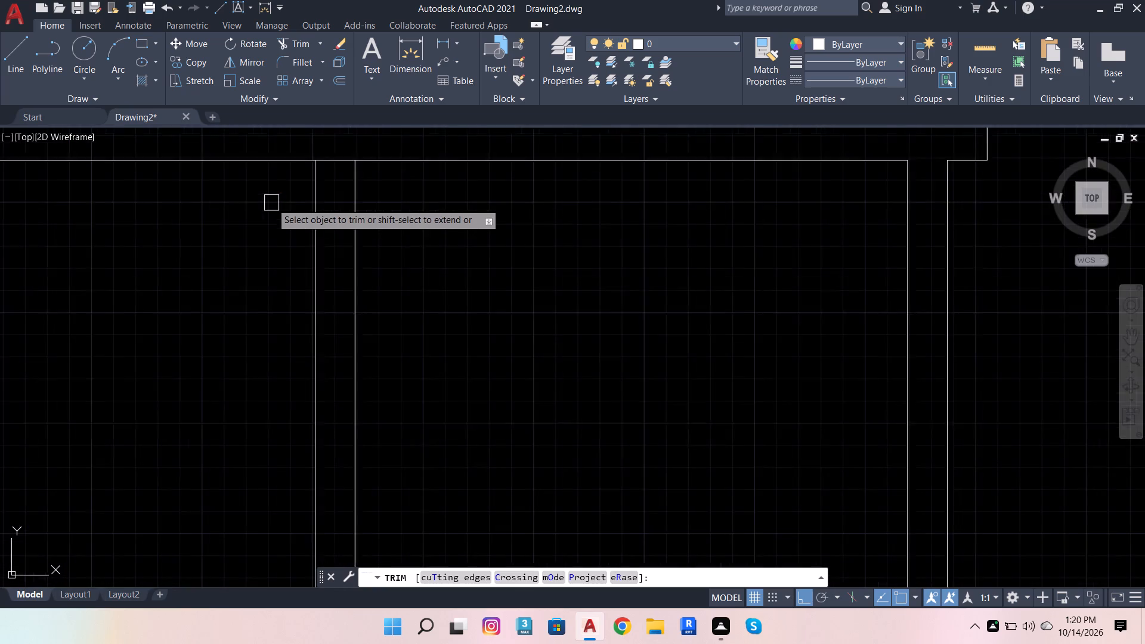
pyautogui.scroll(1, 272, 202)
pyautogui.click(376, 141)
pyautogui.scroll(-3, 459, 165)
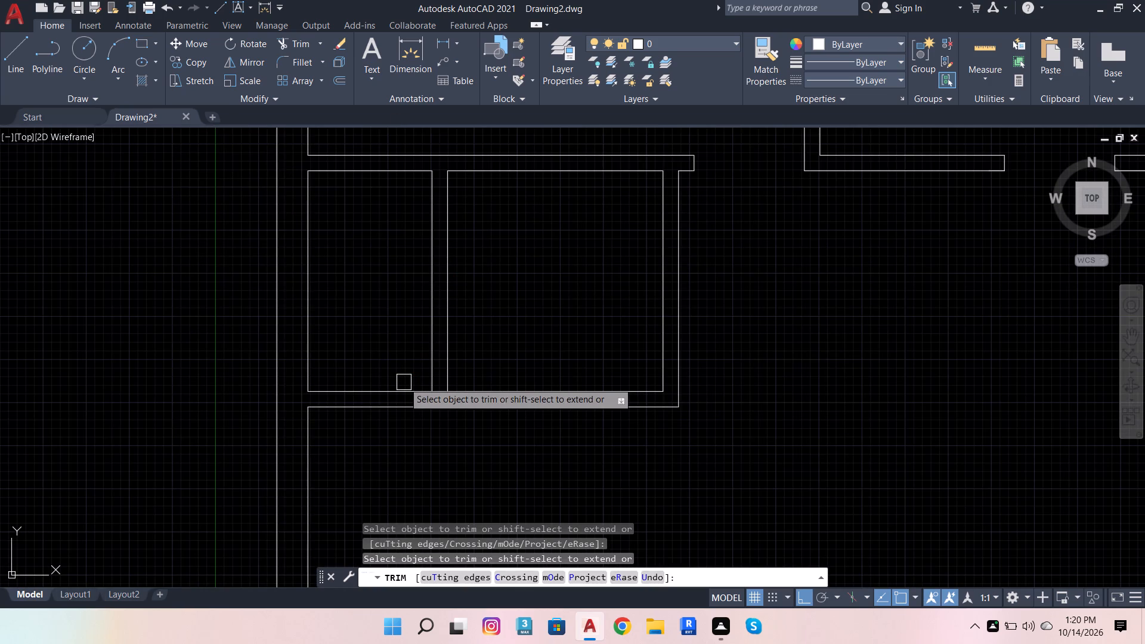
pyautogui.scroll(4, 430, 394)
pyautogui.click(448, 385)
pyautogui.scroll(-4, 431, 391)
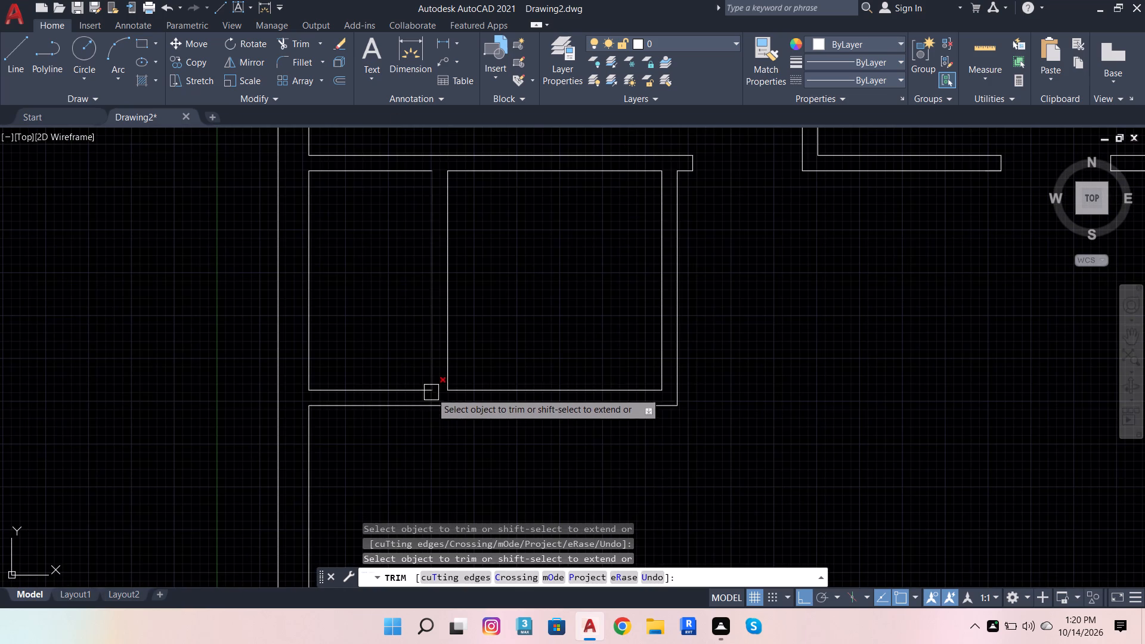
pyautogui.press('Escape')
# Examine the reference plan's wash area, toilet and kitchen layout and sizes against the drafted walls.
pyautogui.scroll(-1, 429, 410)
pyautogui.scroll(-2, 620, 349)
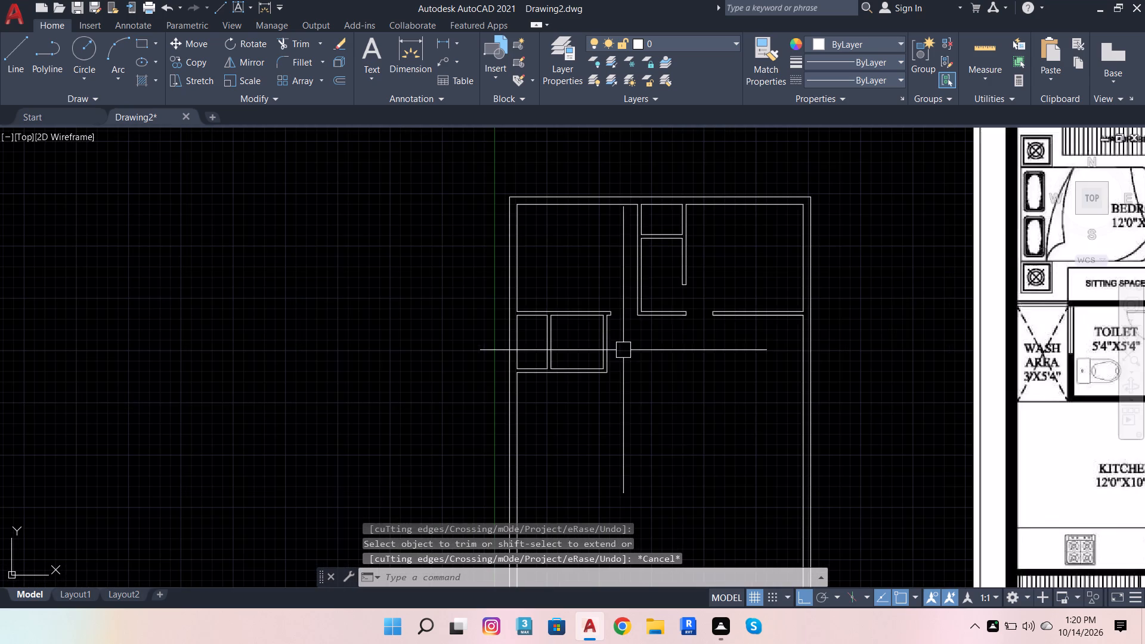
pyautogui.scroll(-2, 500, 346)
pyautogui.scroll(1, 849, 366)
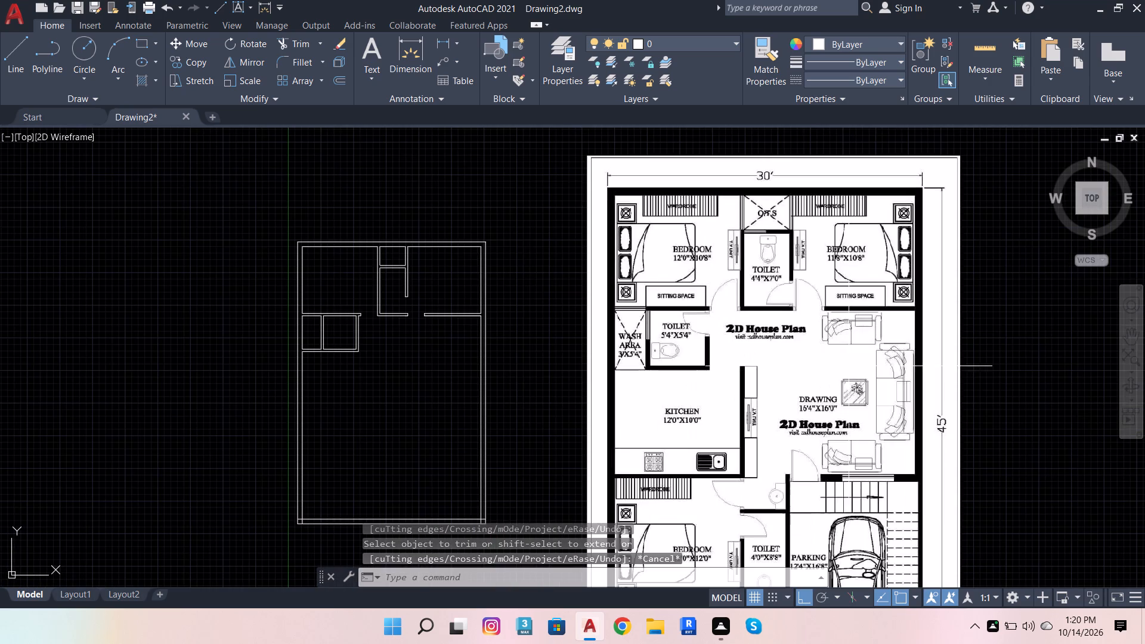
pyautogui.scroll(3, 703, 298)
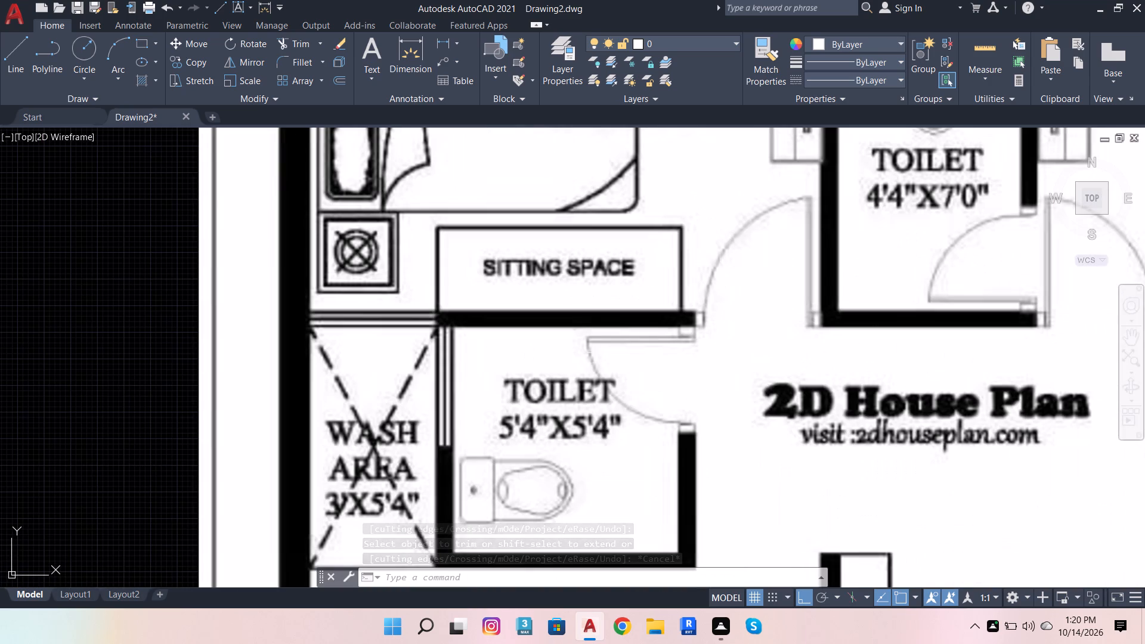
pyautogui.scroll(-3, 710, 315)
pyautogui.scroll(-1, 754, 352)
pyautogui.scroll(1, 470, 404)
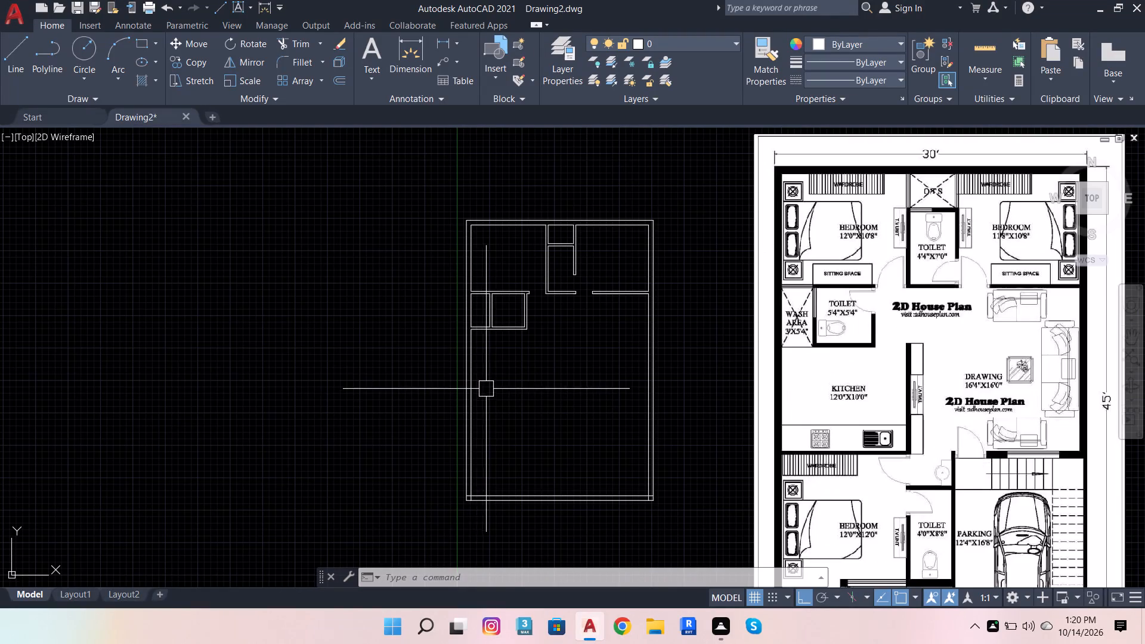
pyautogui.scroll(1, 490, 387)
pyautogui.scroll(-1, 490, 387)
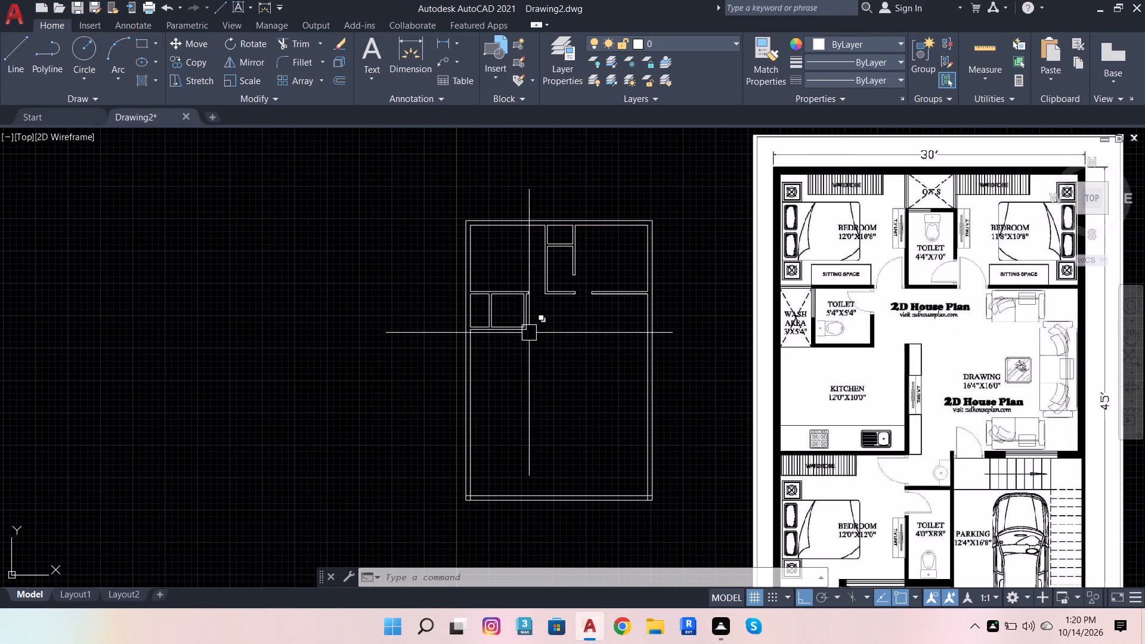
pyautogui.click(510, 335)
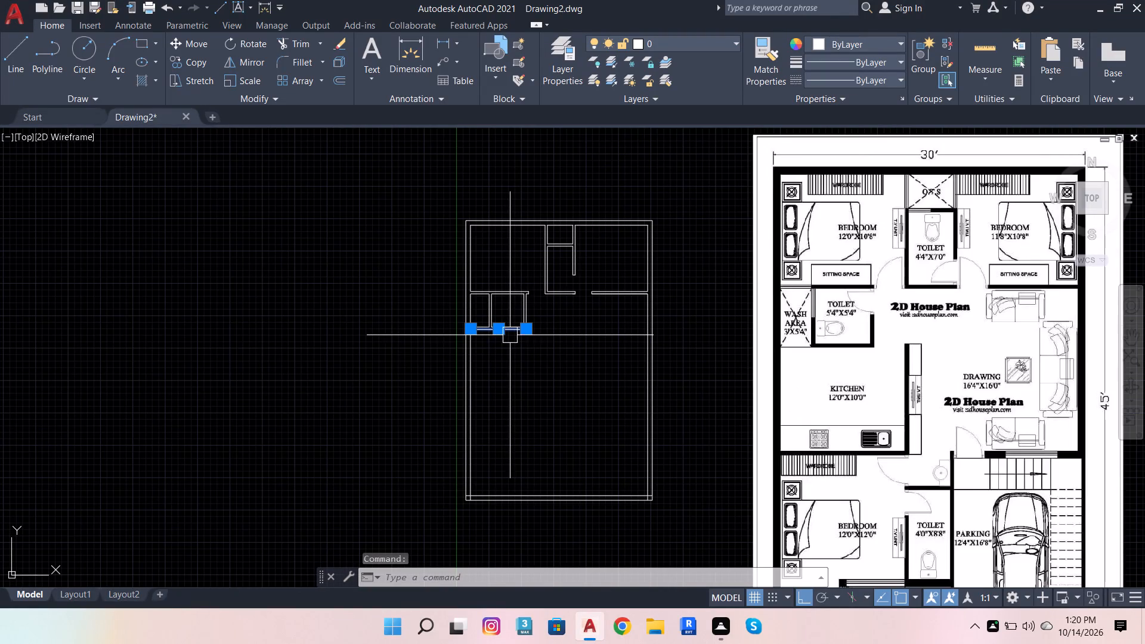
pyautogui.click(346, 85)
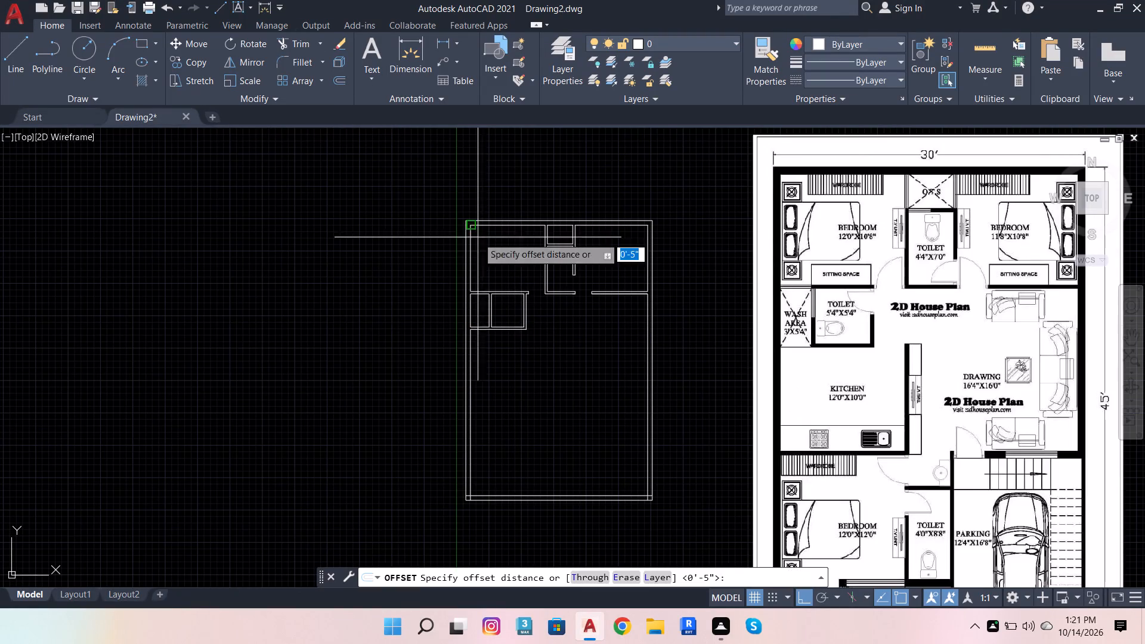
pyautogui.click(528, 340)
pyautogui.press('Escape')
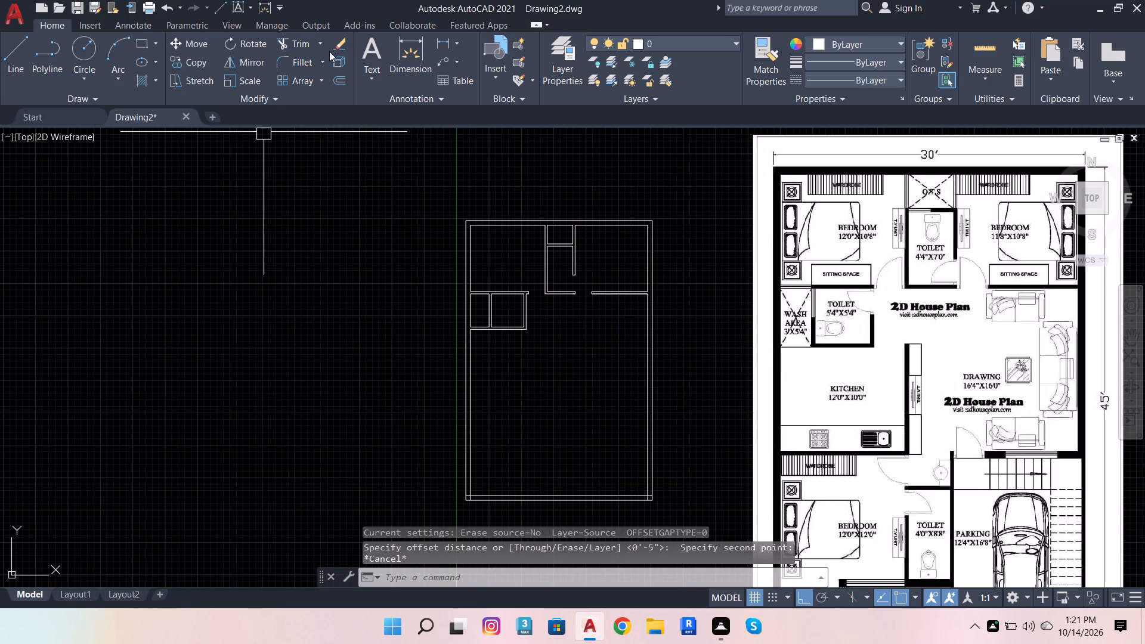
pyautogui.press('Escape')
# Offset the lower outer line of the wash area and toilet wall 10' downward for the kitchen's bottom wall.
pyautogui.click(339, 86)
pyautogui.click(342, 86)
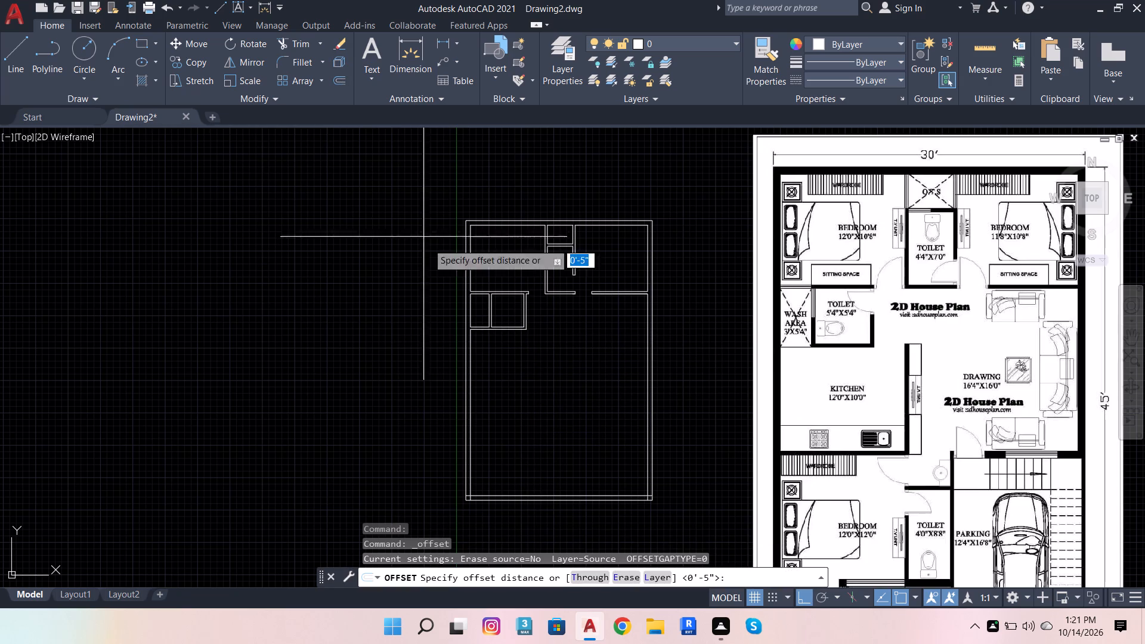
pyautogui.click(526, 329)
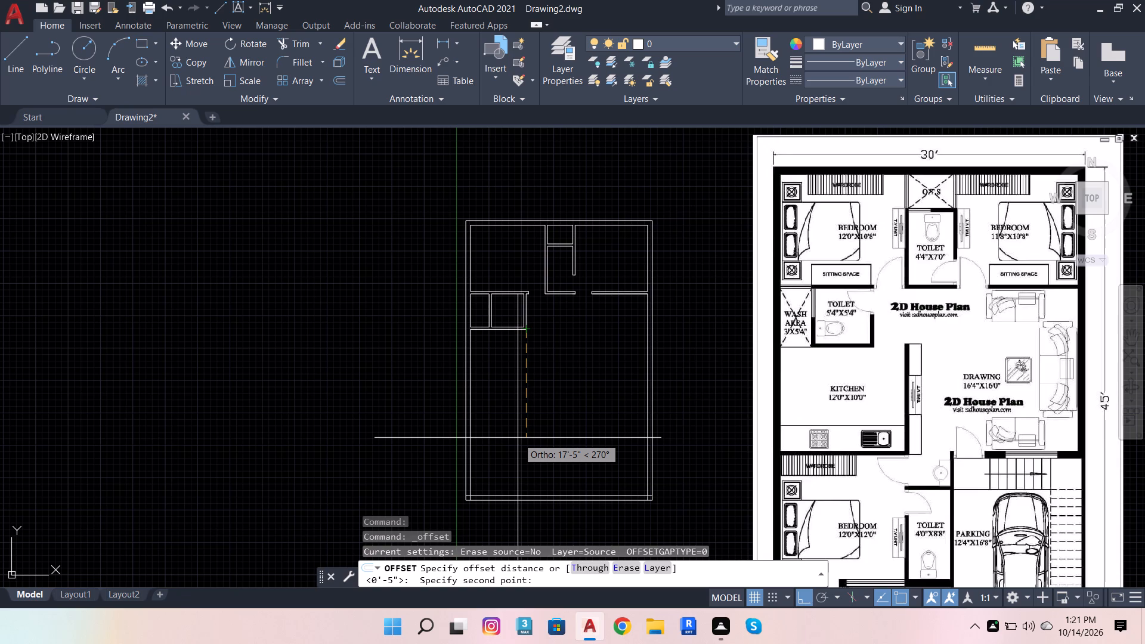
pyautogui.write("10'")
pyautogui.press('Return')
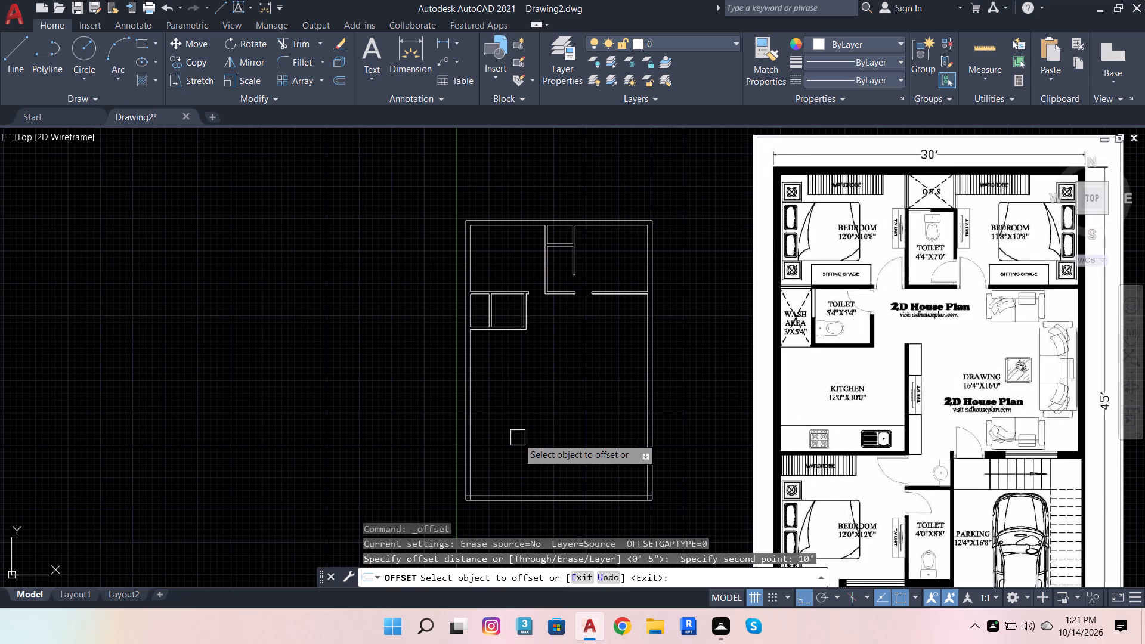
pyautogui.click(513, 336)
pyautogui.click(518, 373)
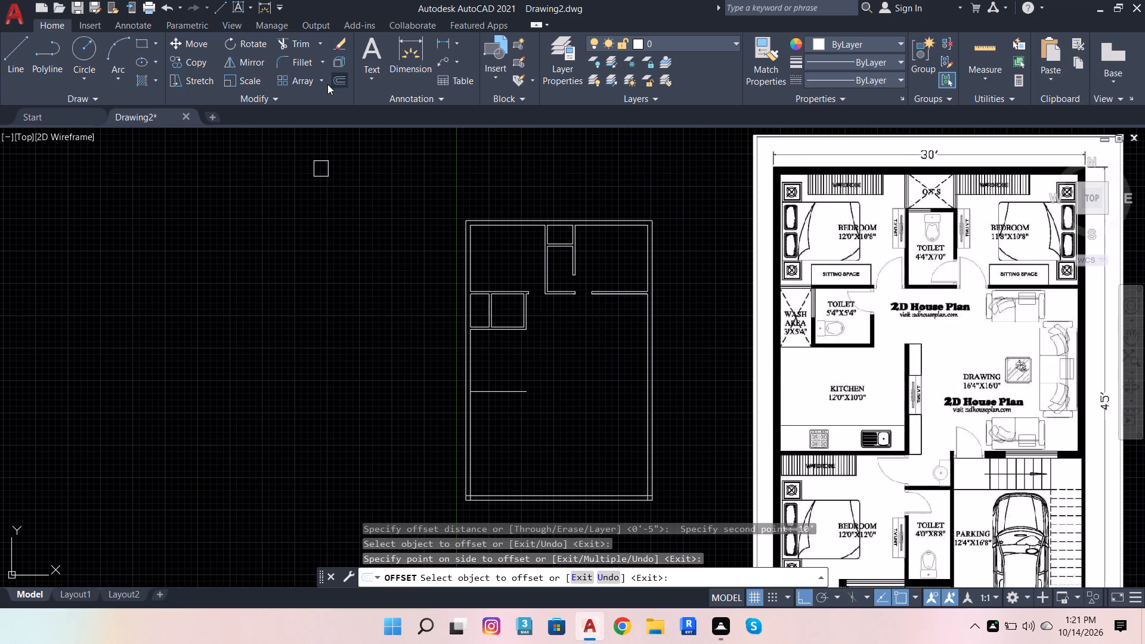
# Offset the kitchen's new bottom line 4.5" further down for the wall's second face.
pyautogui.click(334, 82)
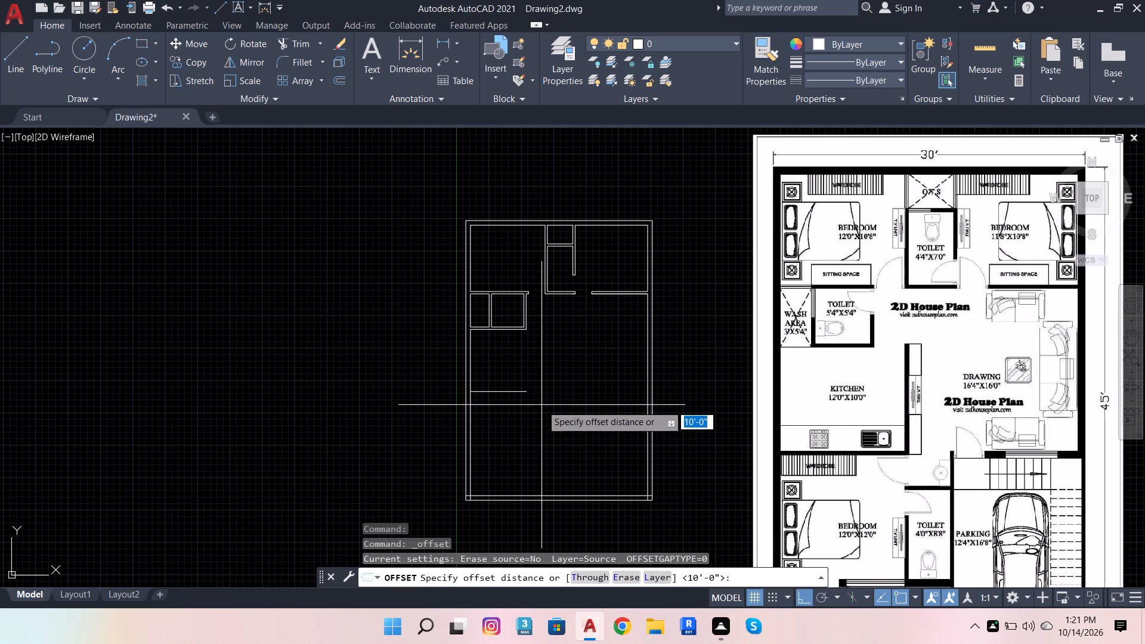
pyautogui.click(532, 395)
pyautogui.write('4.5')
pyautogui.press('Return')
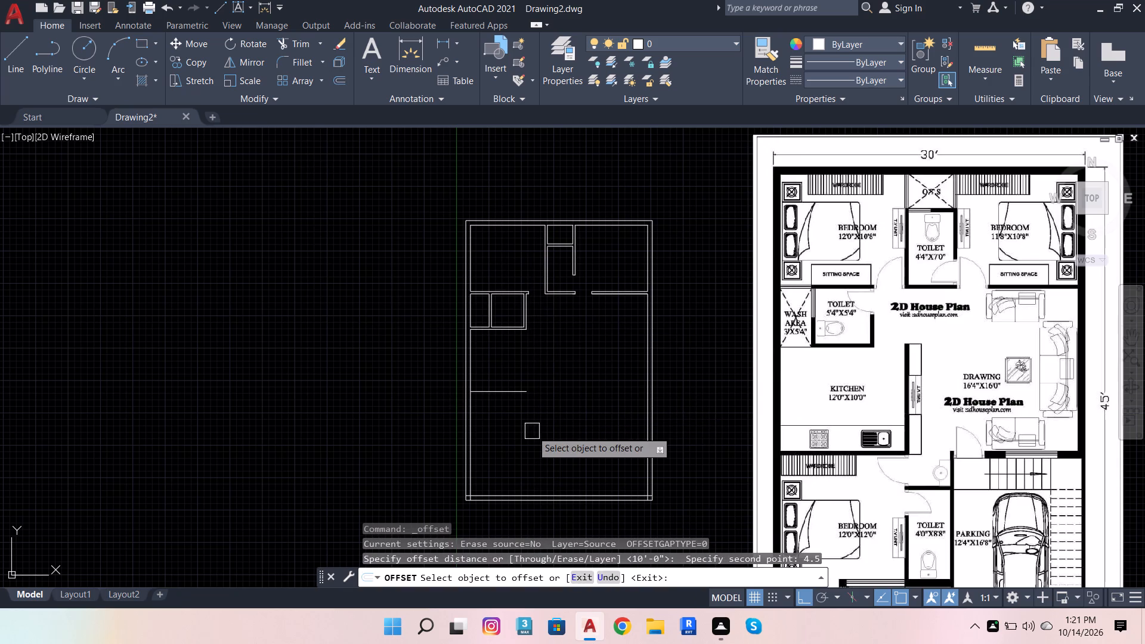
pyautogui.click(507, 392)
pyautogui.moveTo(502, 413); pyautogui.dragTo(487, 401)
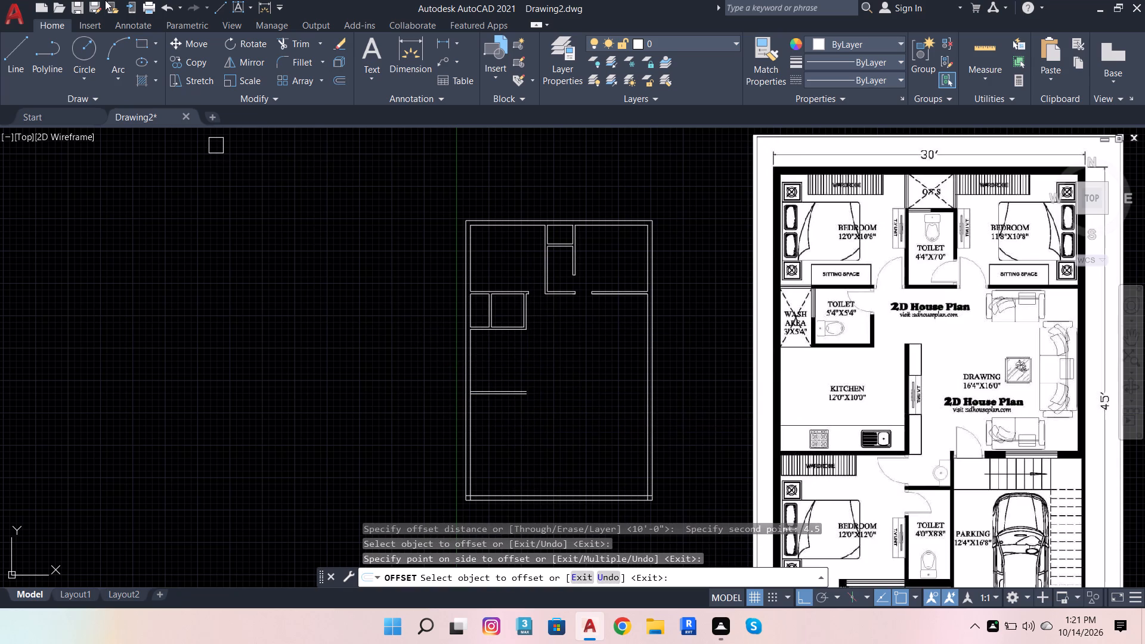
# Extend both kitchen bottom wall lines across the plan to the inner face of the right outer wall.
pyautogui.click(304, 40)
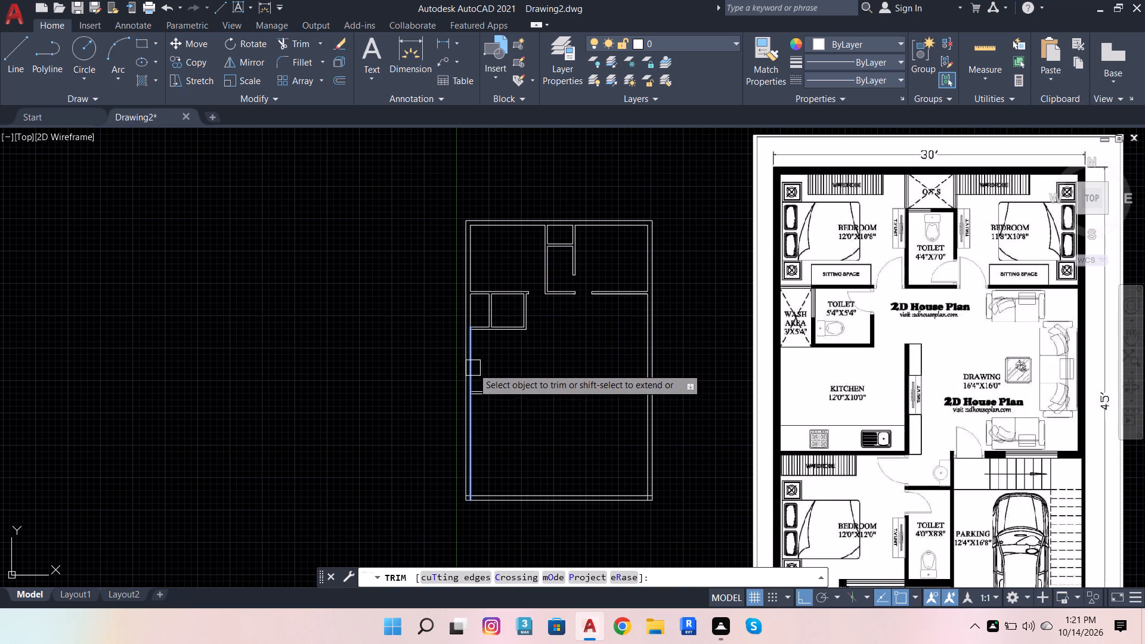
pyautogui.keyDown('shift'); pyautogui.moveTo(501, 370); pyautogui.dragTo(509, 407); pyautogui.keyUp('shift')
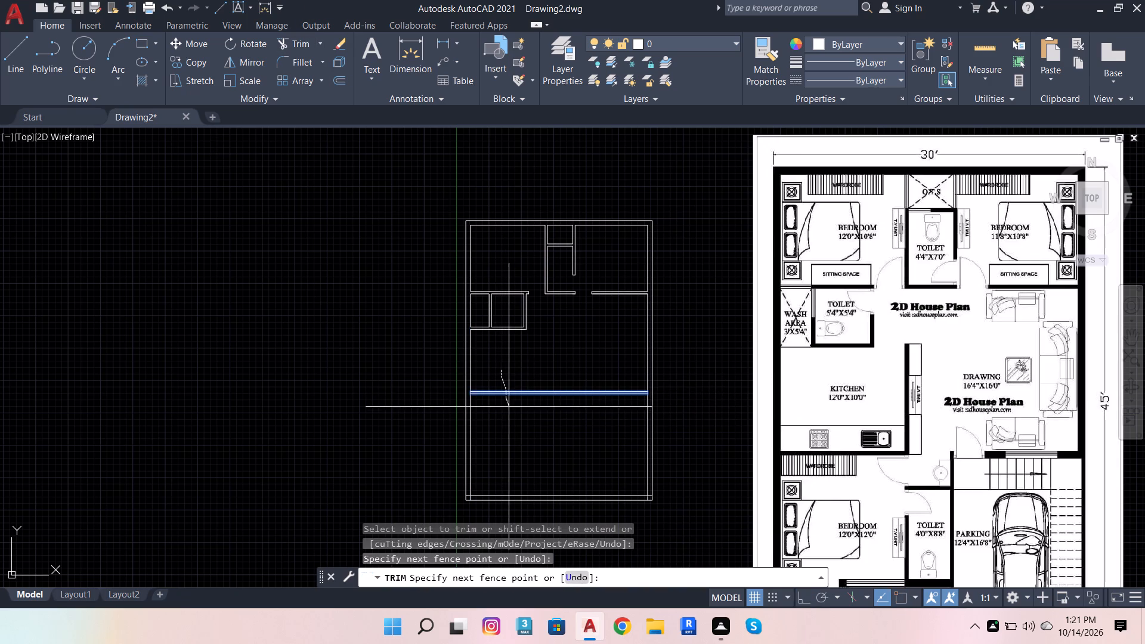
pyautogui.keyDown('shift'); pyautogui.moveTo(509, 407); pyautogui.dragTo(512, 415); pyautogui.keyUp('shift')
# Trim the outer walls' inner lines between the two faces of the kitchen's bottom wall, at both its right and left ends.
pyautogui.scroll(1, 658, 412)
pyautogui.scroll(3, 620, 368)
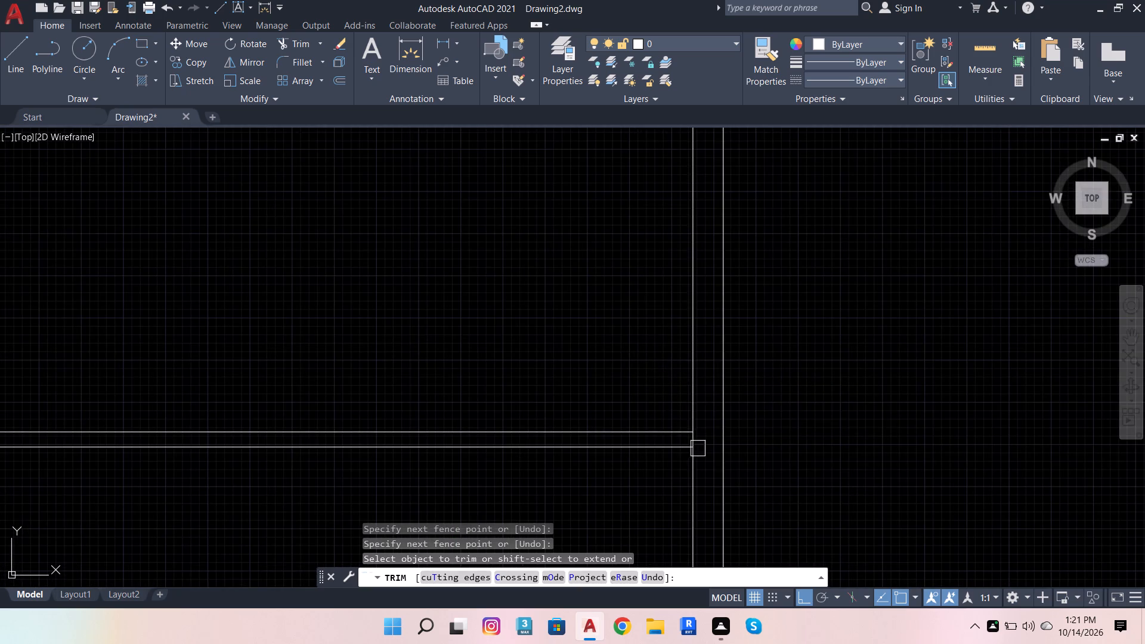
pyautogui.scroll(2, 698, 445)
pyautogui.click(686, 427)
pyautogui.scroll(-5, 880, 339)
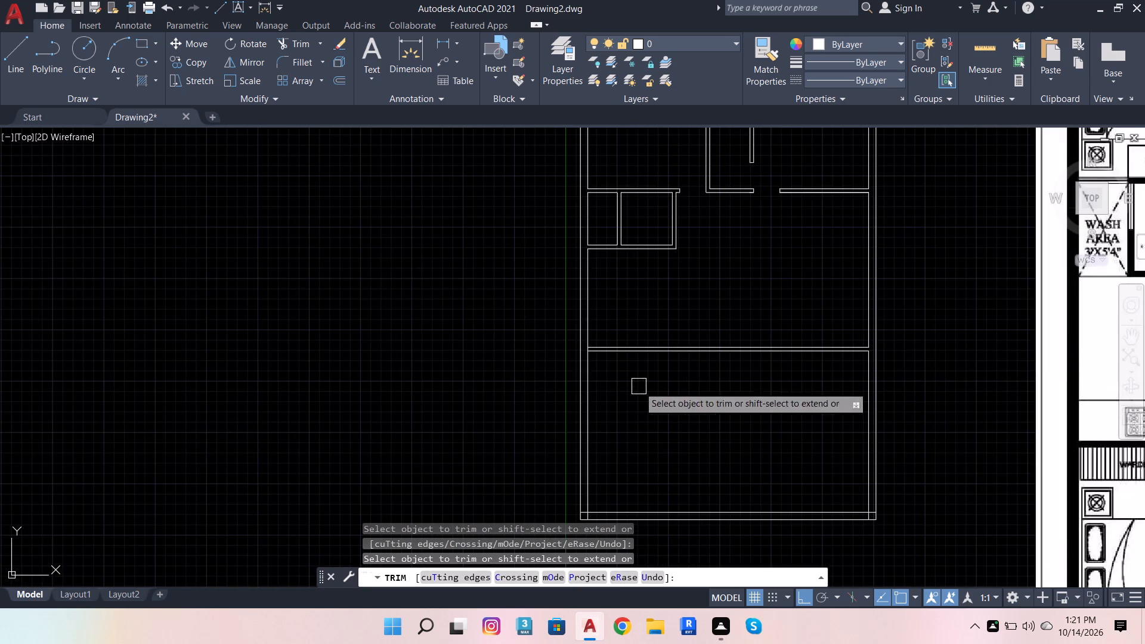
pyautogui.scroll(2, 470, 318)
pyautogui.scroll(4, 775, 392)
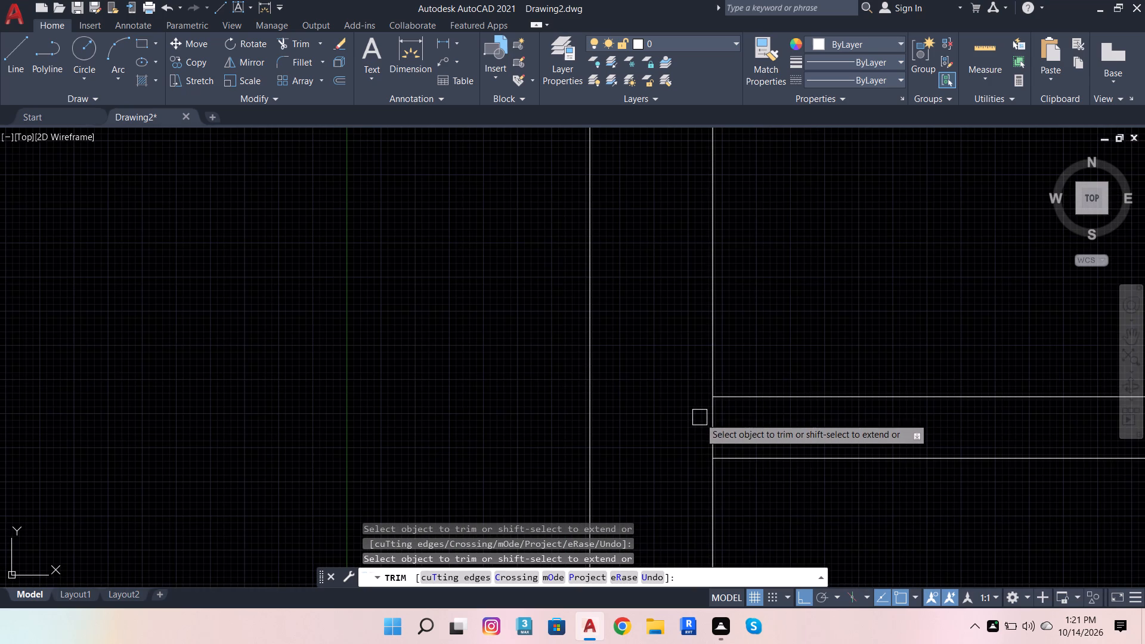
pyautogui.click(700, 417)
pyautogui.click(759, 426)
pyautogui.scroll(-5, 221, 474)
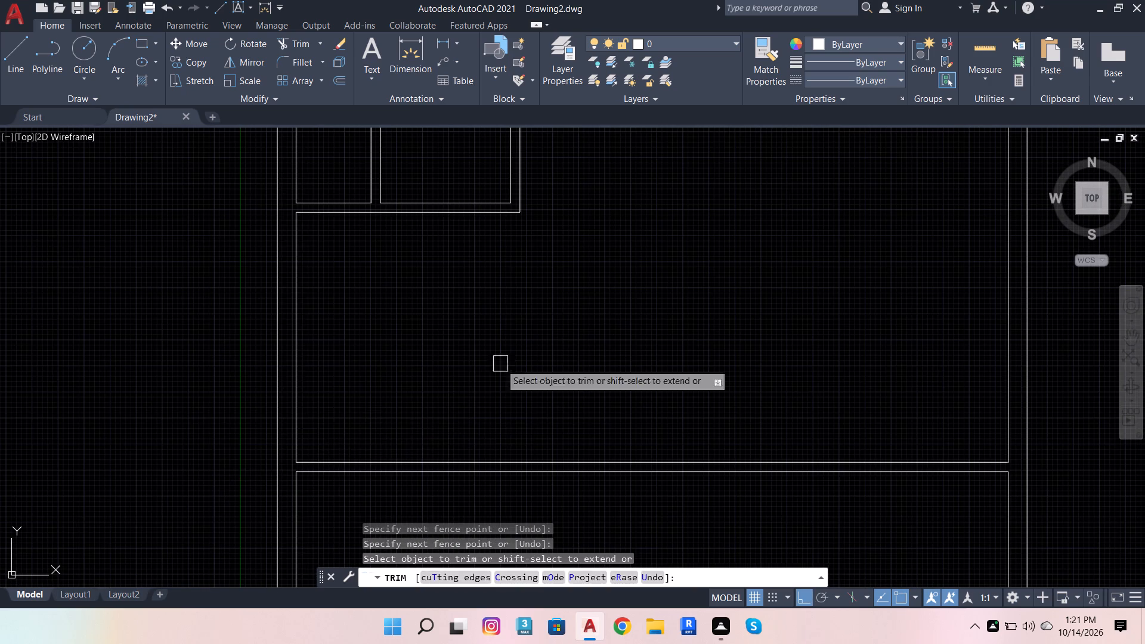
pyautogui.scroll(-2, 496, 346)
pyautogui.press('Escape')
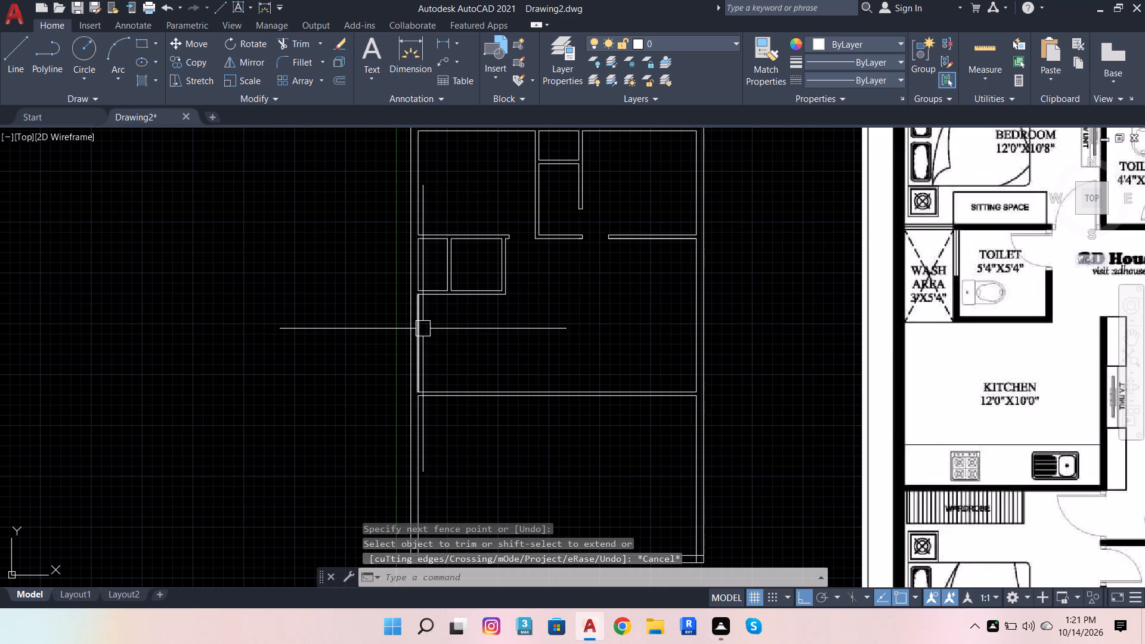
# Offset the left outer wall's inner line 12' into the plan for the kitchen's side wall.
pyautogui.click(423, 329)
pyautogui.click(337, 76)
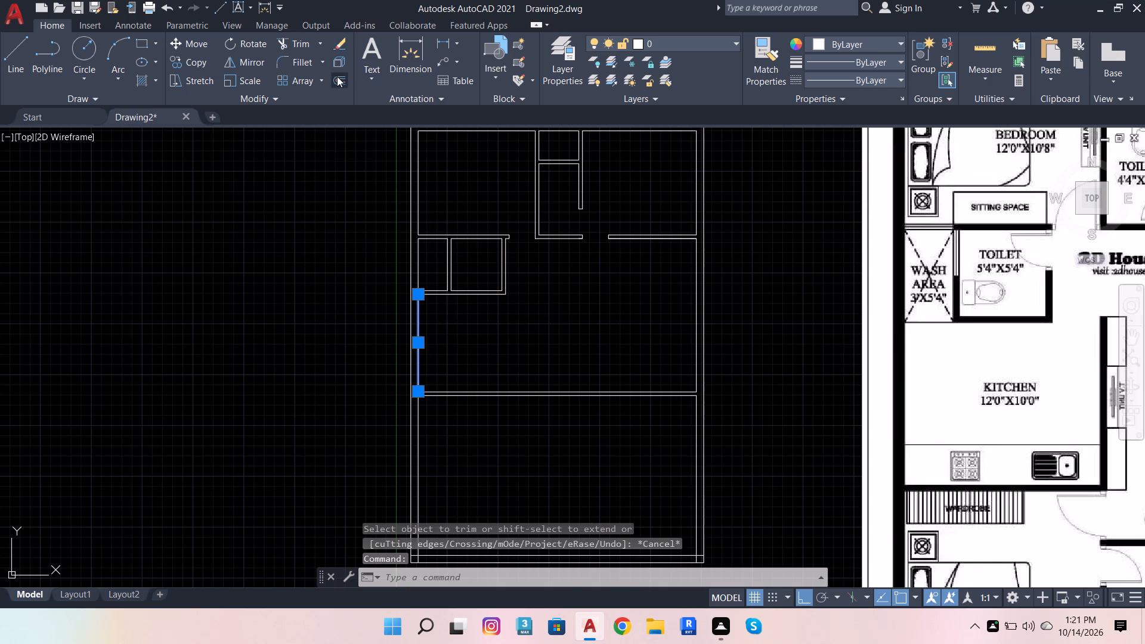
pyautogui.click(420, 390)
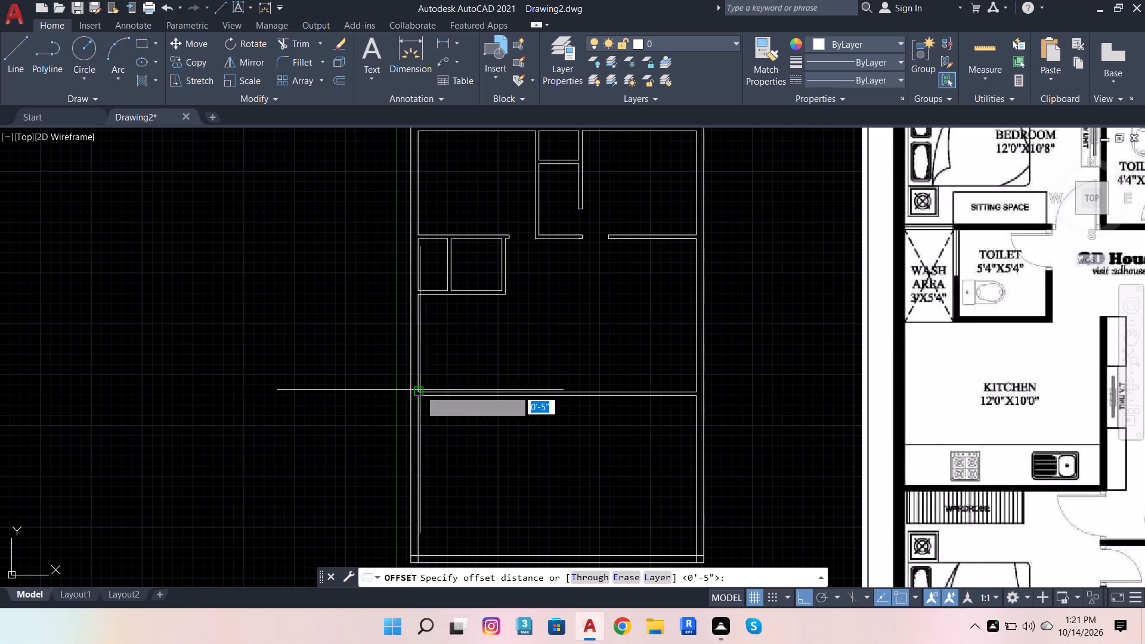
pyautogui.write("12'")
pyautogui.press('Return')
pyautogui.click(534, 355)
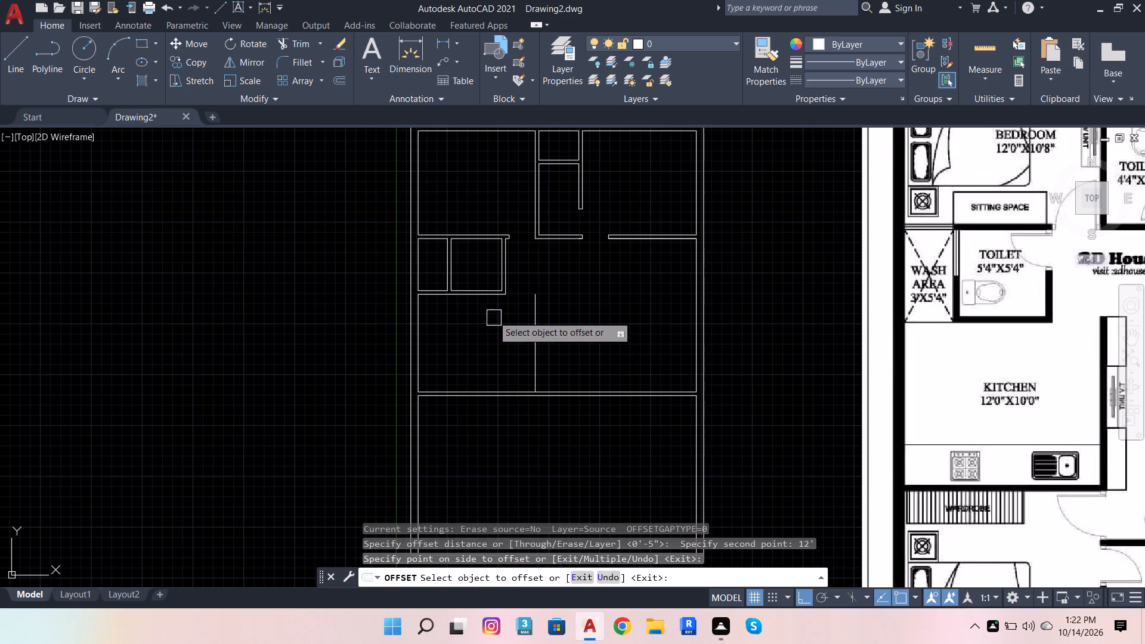
# Offset the kitchen's new side line 4.5" away from the kitchen for the wall's second face.
pyautogui.scroll(-1, 437, 294)
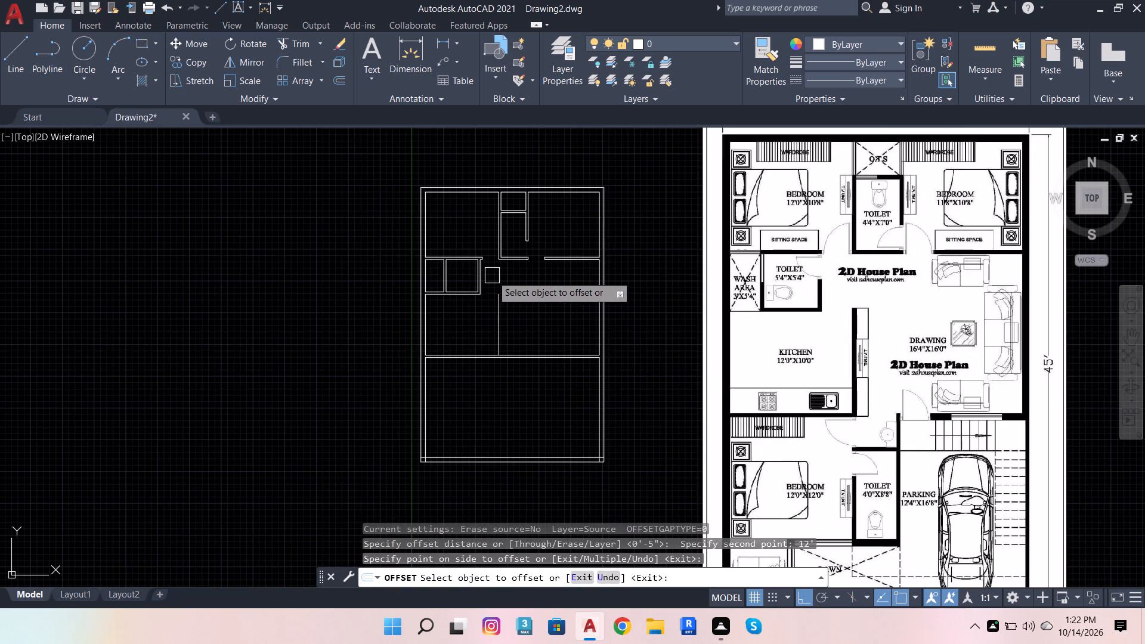
pyautogui.click(332, 83)
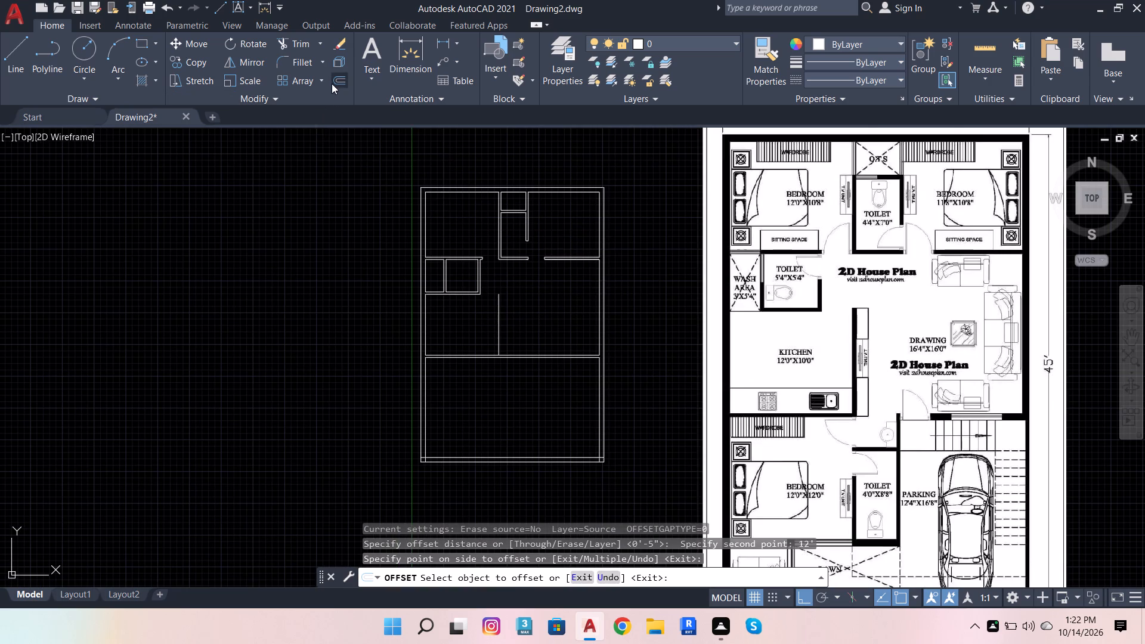
pyautogui.scroll(3, 487, 283)
pyautogui.click(519, 323)
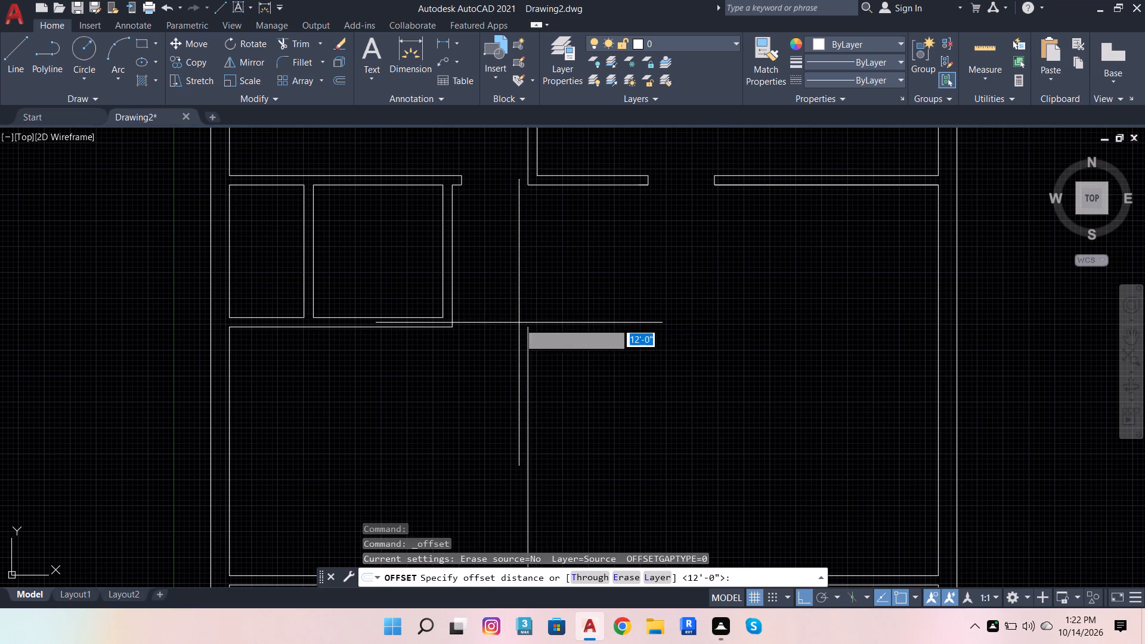
pyautogui.write('4.5')
pyautogui.press('Return')
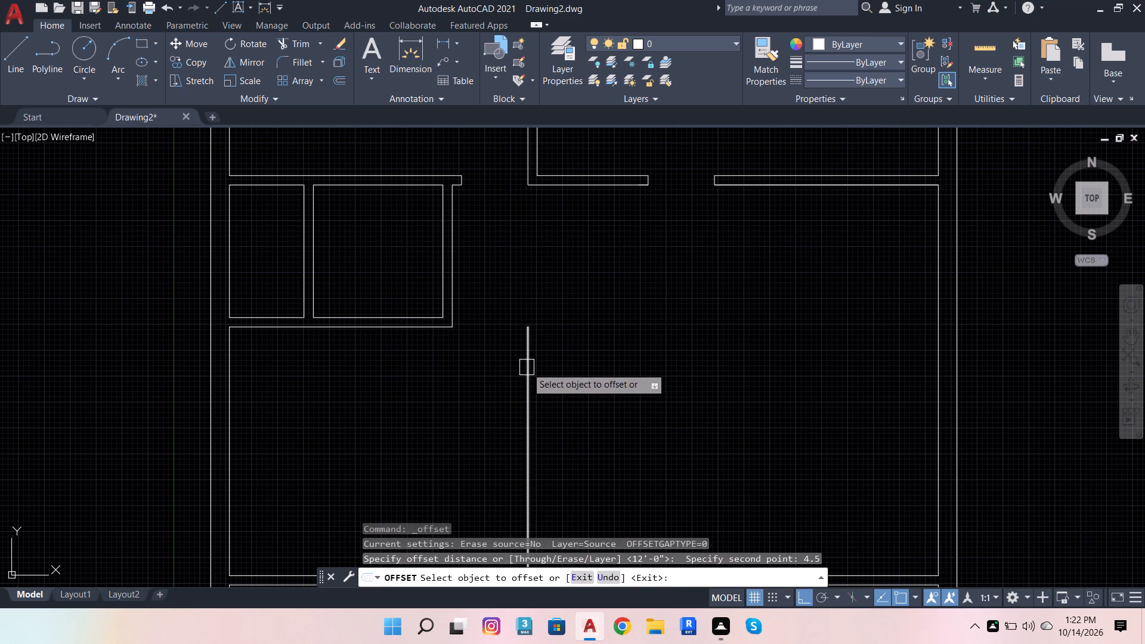
pyautogui.click(527, 367)
pyautogui.click(632, 385)
pyautogui.scroll(-1, 356, 117)
pyautogui.scroll(-2, 431, 229)
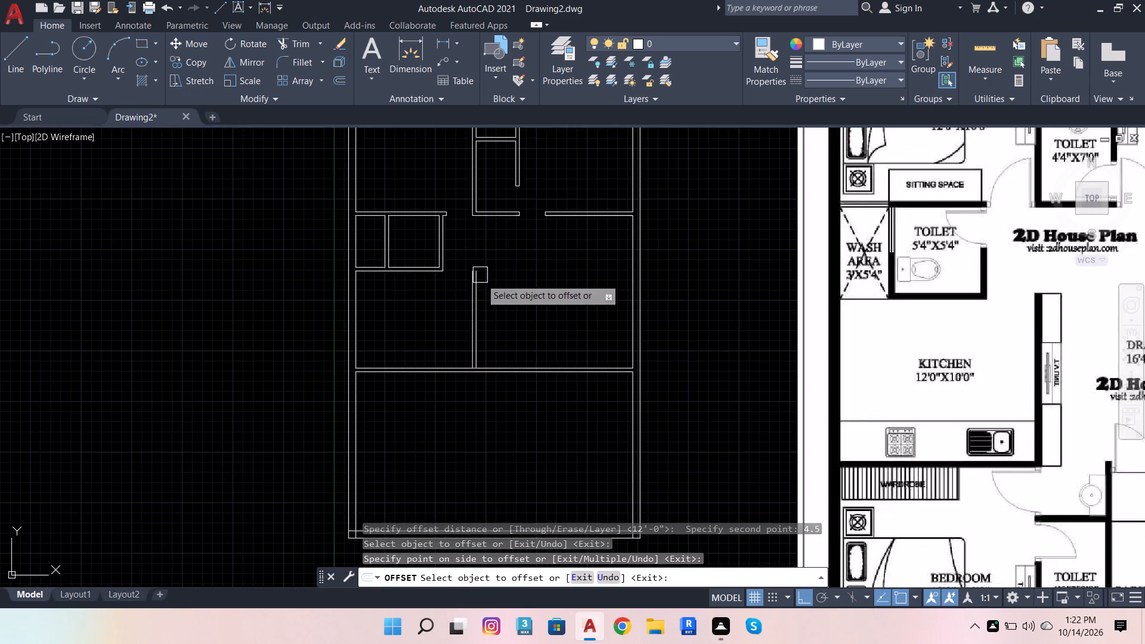
pyautogui.scroll(4, 481, 293)
pyautogui.press('Escape')
pyautogui.press('Escape')
# Close the kitchen side wall's top end by extending the toilet's bottom line to its far face and trimming the portion before the wall.
pyautogui.scroll(-2, 481, 293)
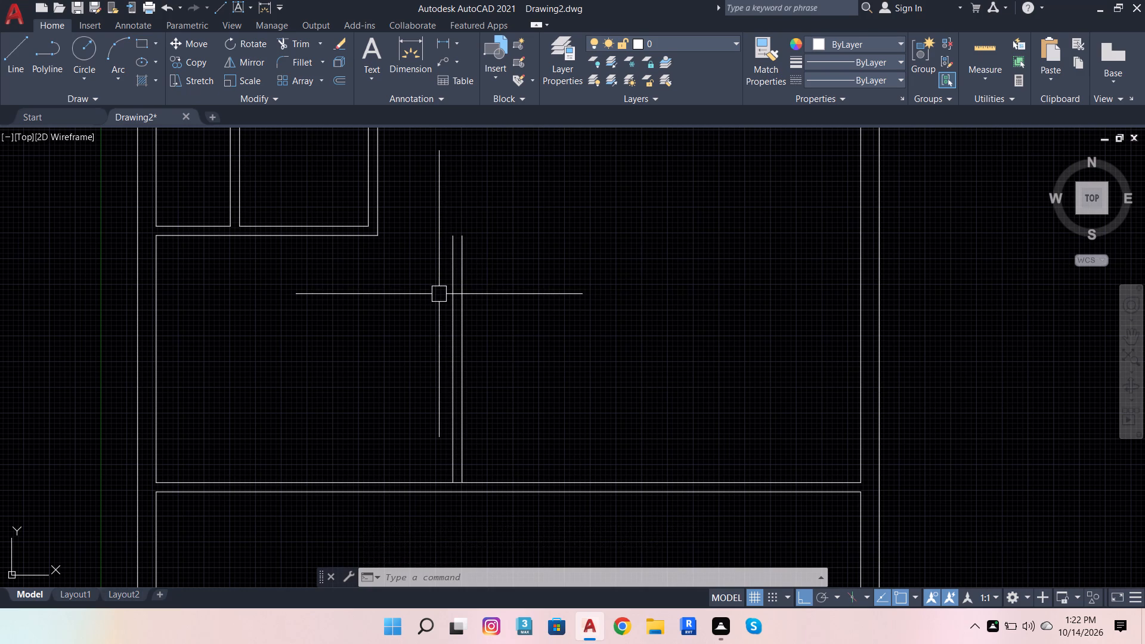
pyautogui.click(280, 37)
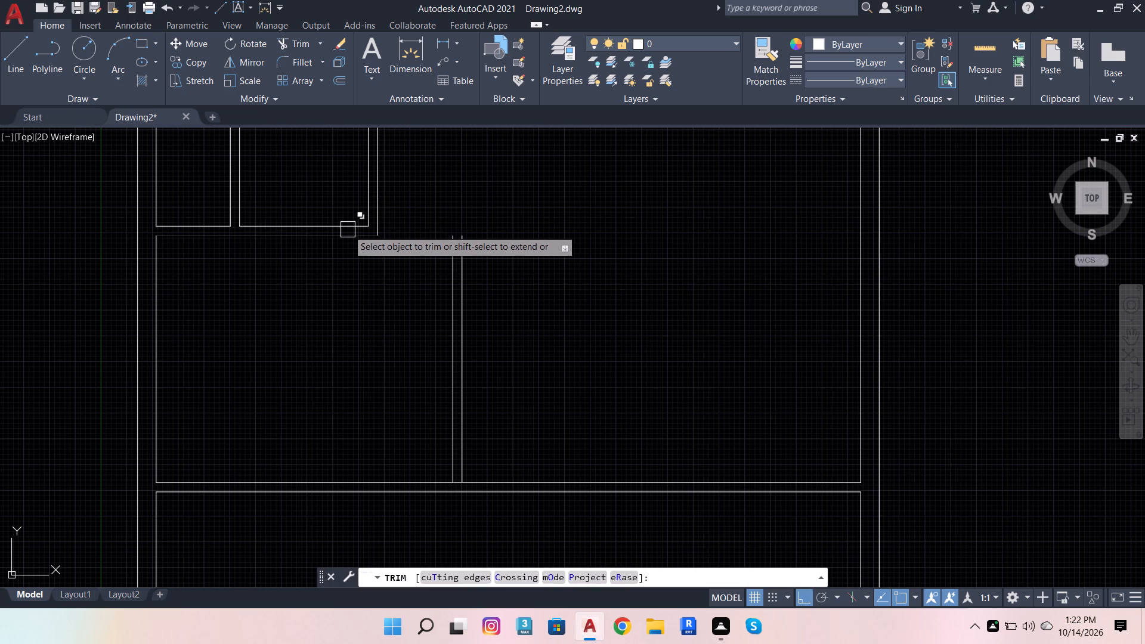
pyautogui.keyDown('shift'); pyautogui.click(348, 234); pyautogui.keyUp('shift')
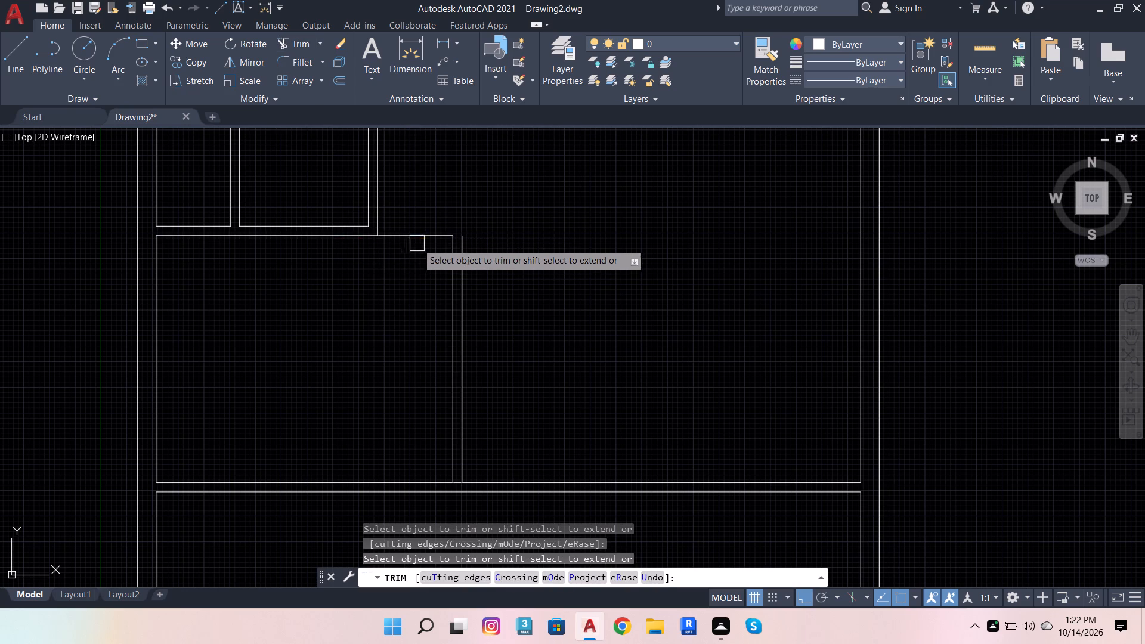
pyautogui.keyDown('shift'); pyautogui.click(422, 240); pyautogui.keyUp('shift')
pyautogui.click(422, 238)
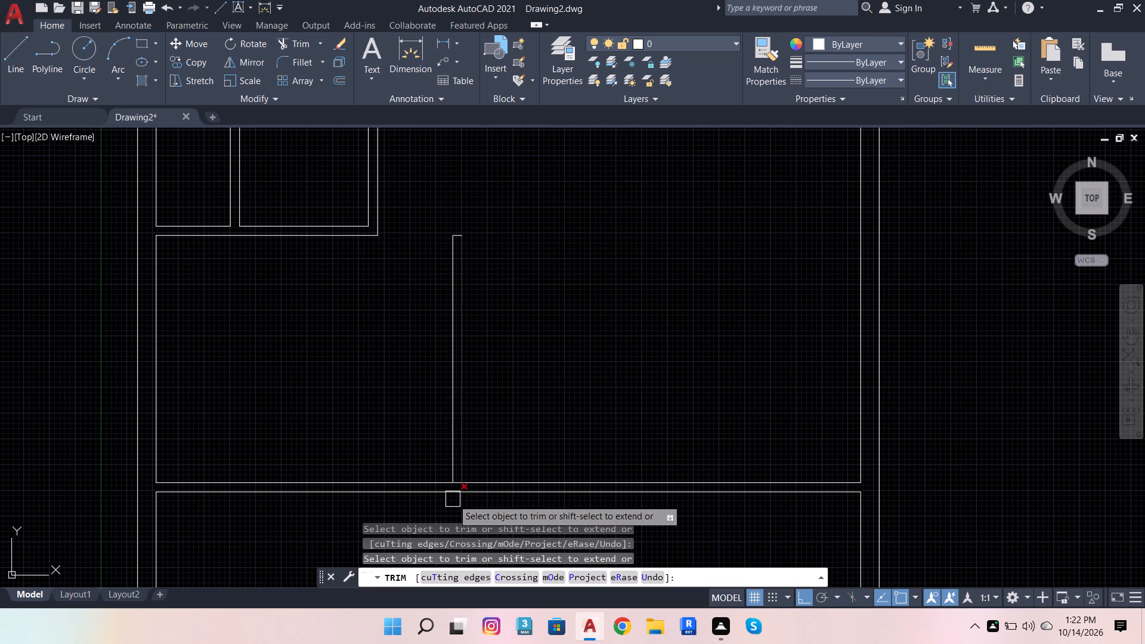
# Trim the upper line of the kitchen's bottom wall between the two faces of the side wall.
pyautogui.scroll(3, 453, 500)
pyautogui.click(464, 434)
pyautogui.scroll(-2, 504, 371)
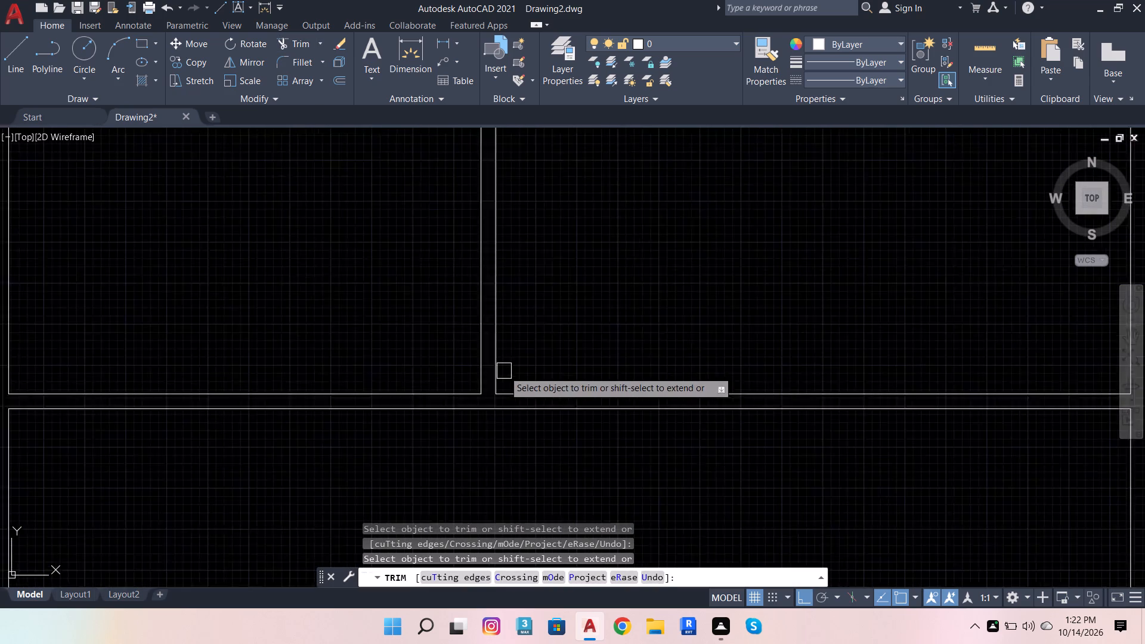
pyautogui.scroll(-1, 505, 371)
pyautogui.scroll(-1, 379, 451)
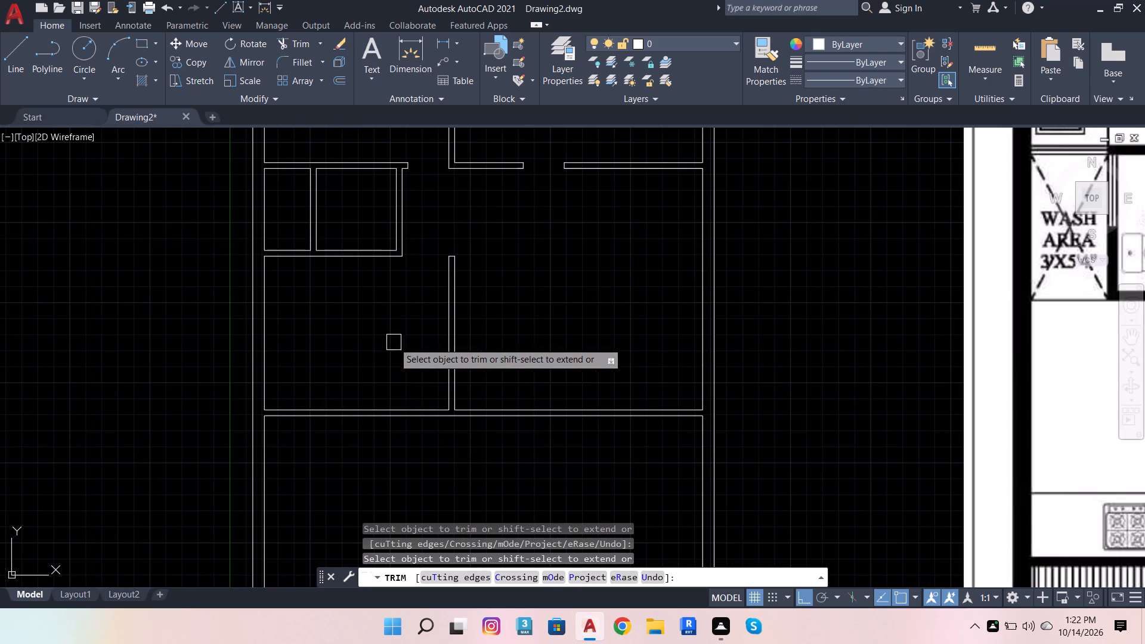
pyautogui.scroll(-3, 361, 363)
pyautogui.scroll(2, 692, 405)
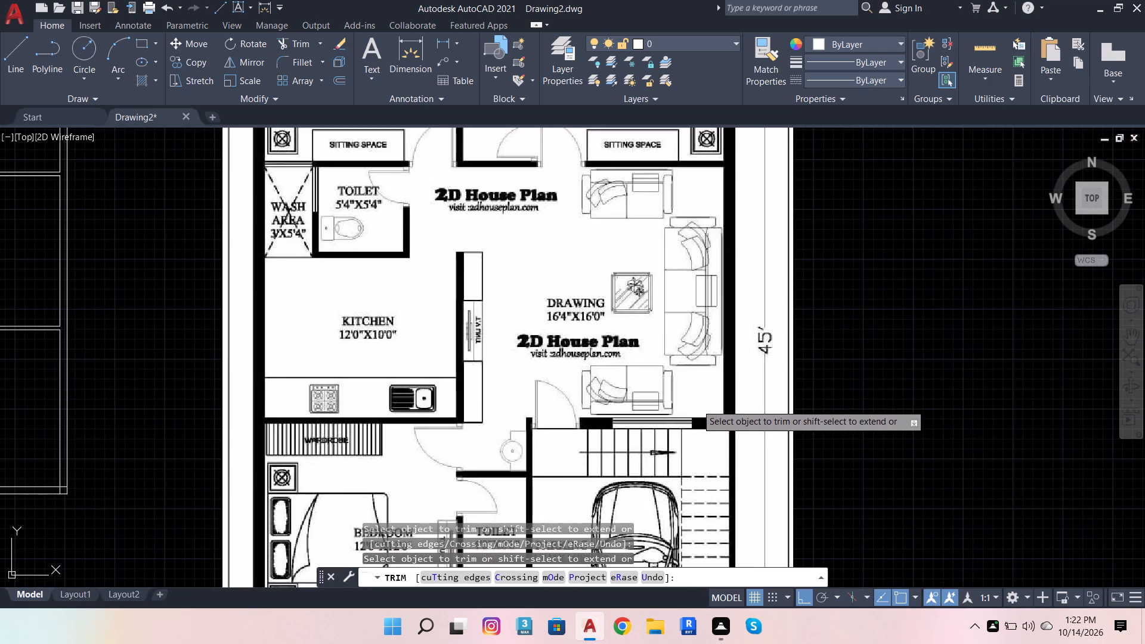
pyautogui.press('Escape')
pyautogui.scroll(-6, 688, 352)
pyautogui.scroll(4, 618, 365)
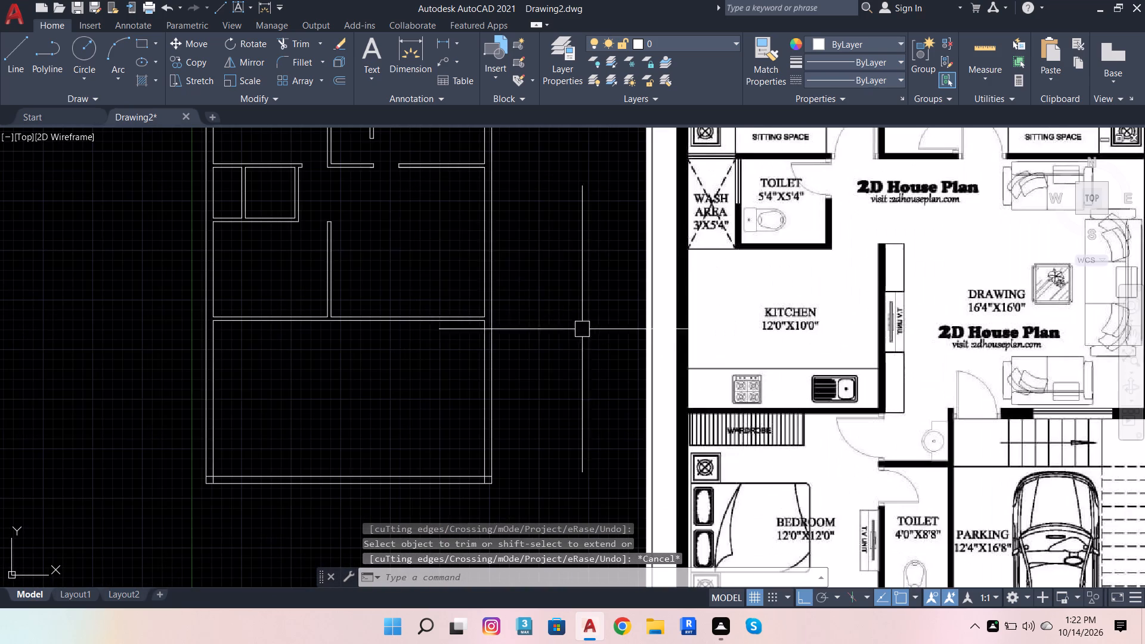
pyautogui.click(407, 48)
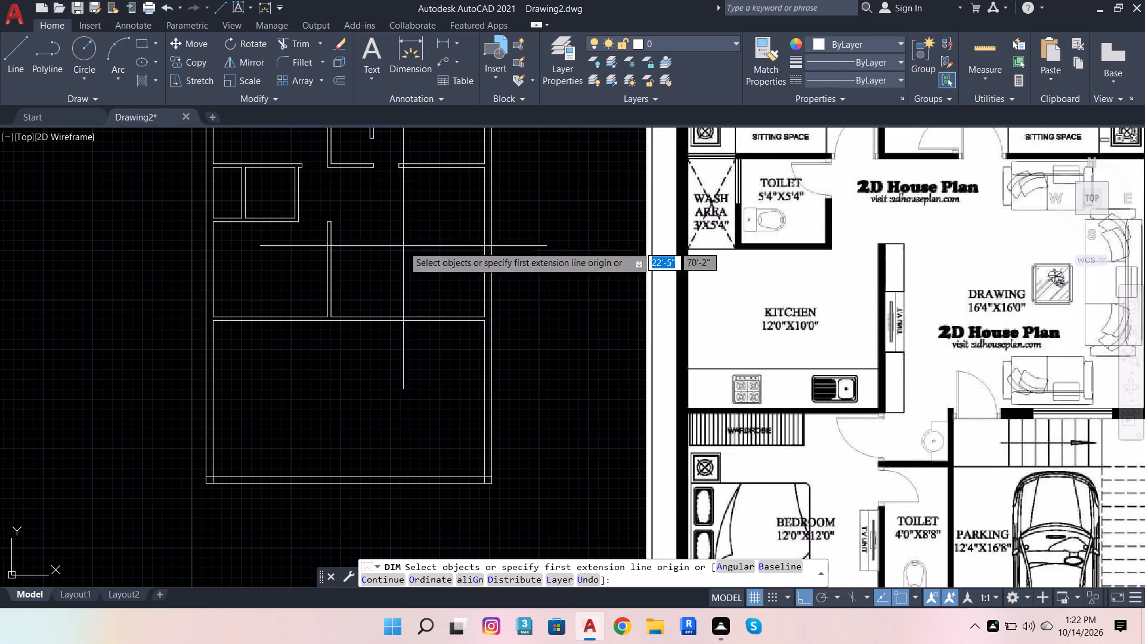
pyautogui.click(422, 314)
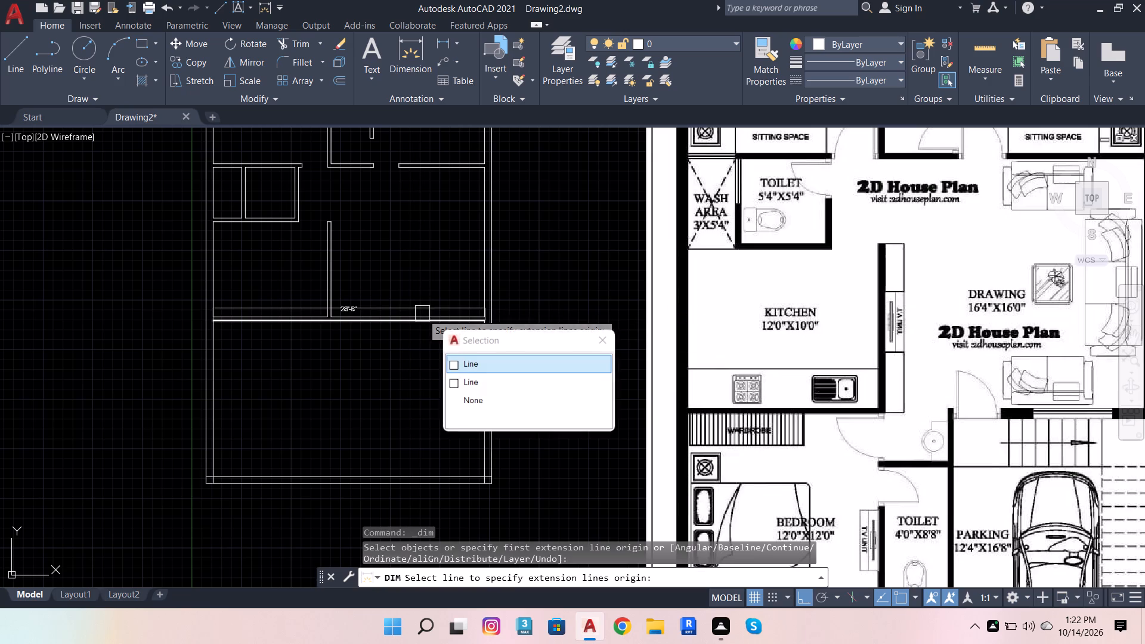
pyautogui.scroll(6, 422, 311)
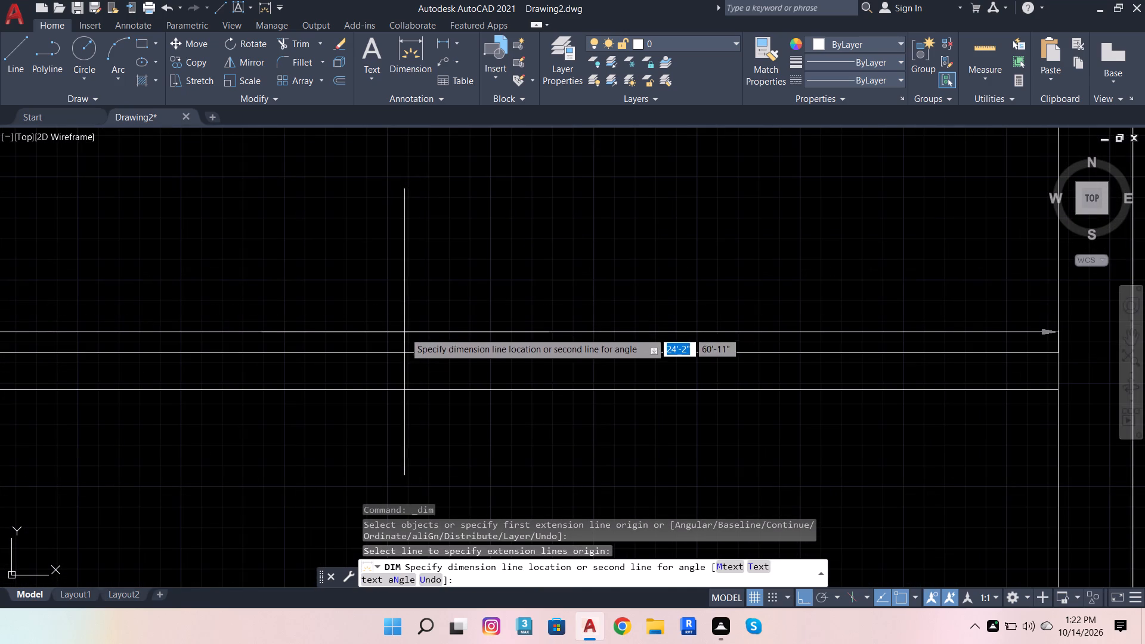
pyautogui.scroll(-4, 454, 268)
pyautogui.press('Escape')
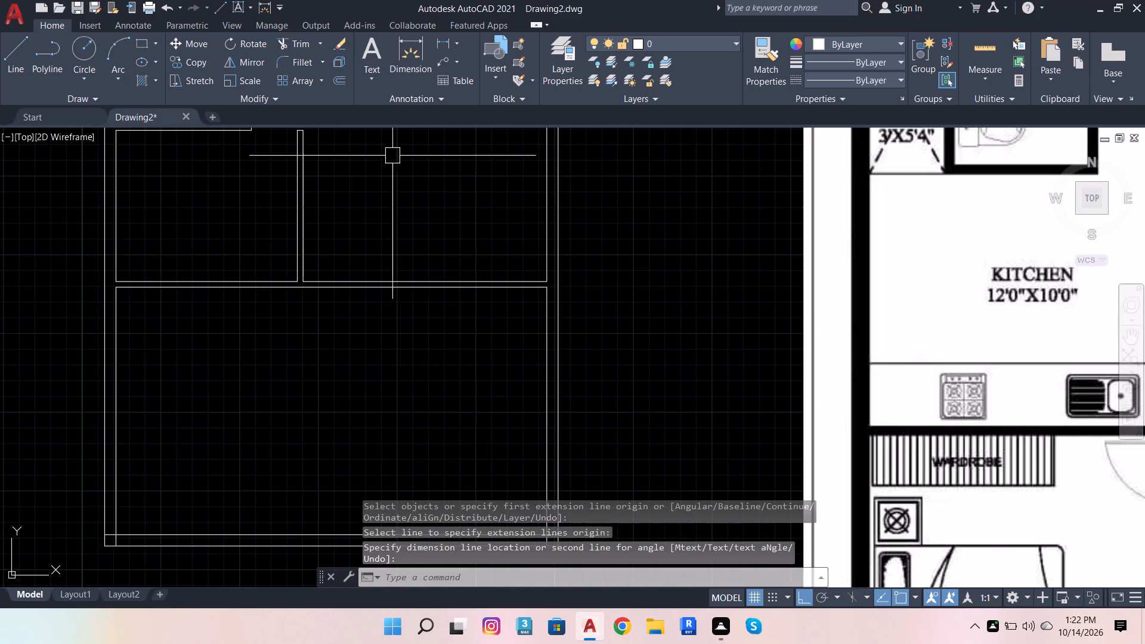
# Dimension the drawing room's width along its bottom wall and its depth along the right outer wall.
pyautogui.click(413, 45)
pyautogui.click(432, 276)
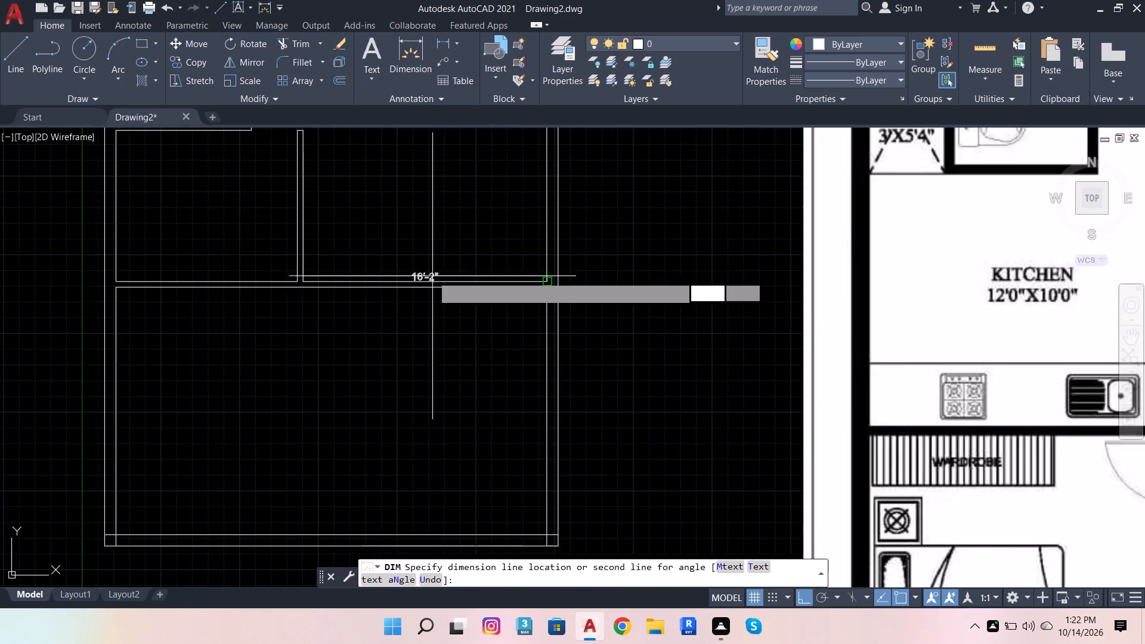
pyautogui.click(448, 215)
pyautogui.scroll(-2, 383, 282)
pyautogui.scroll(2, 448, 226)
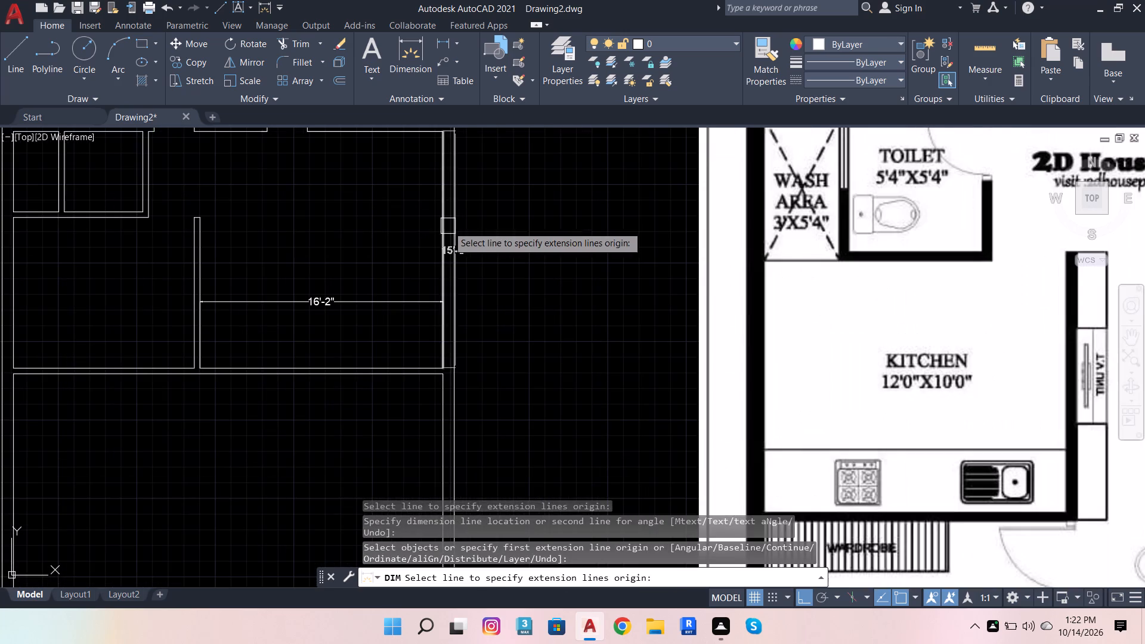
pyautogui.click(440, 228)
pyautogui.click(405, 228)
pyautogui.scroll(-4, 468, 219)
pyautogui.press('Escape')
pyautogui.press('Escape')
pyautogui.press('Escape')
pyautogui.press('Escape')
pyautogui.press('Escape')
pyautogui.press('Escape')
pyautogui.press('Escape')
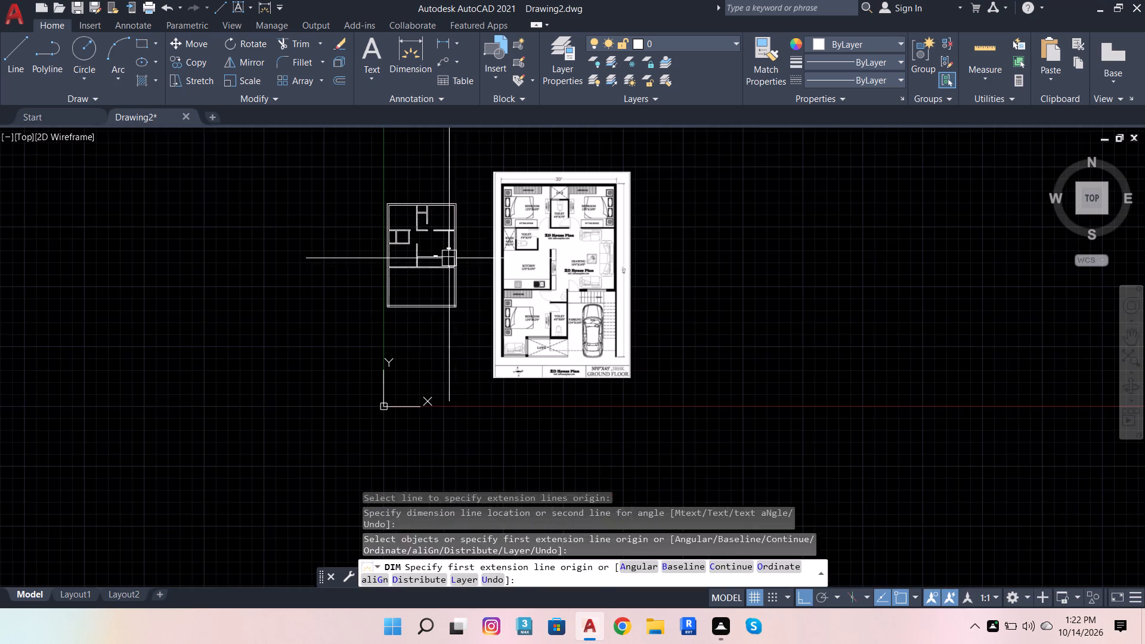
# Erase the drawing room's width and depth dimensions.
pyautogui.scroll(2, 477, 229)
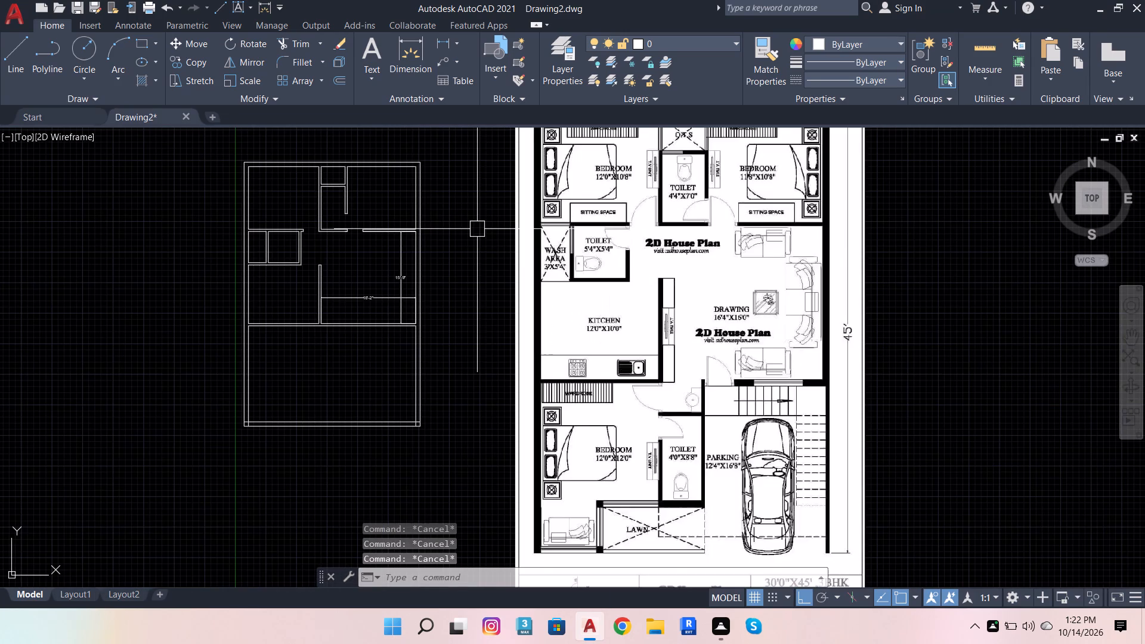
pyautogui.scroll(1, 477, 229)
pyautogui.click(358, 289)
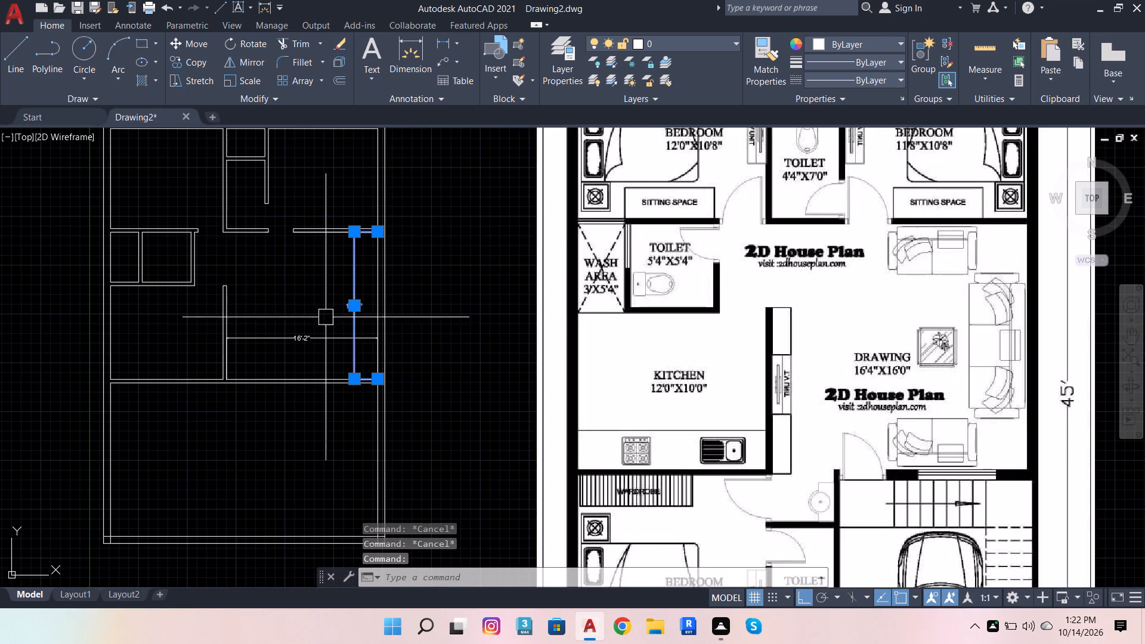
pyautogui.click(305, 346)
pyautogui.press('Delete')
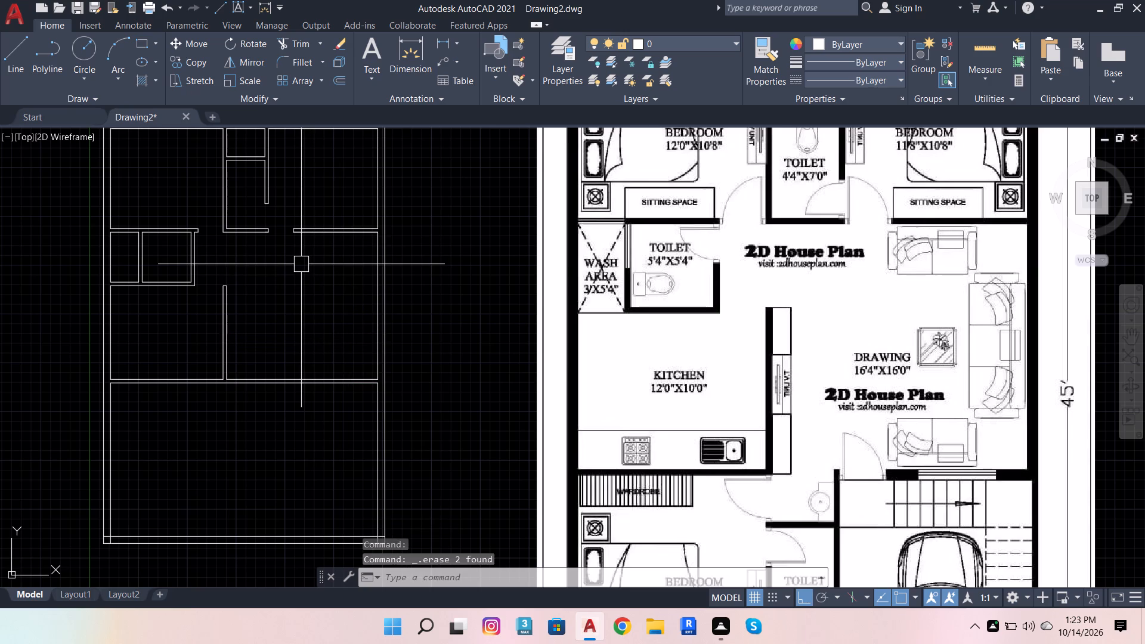
# Trim the overlapping inner wall line ends at the plan's bottom-left outer corner.
pyautogui.scroll(-1, 301, 264)
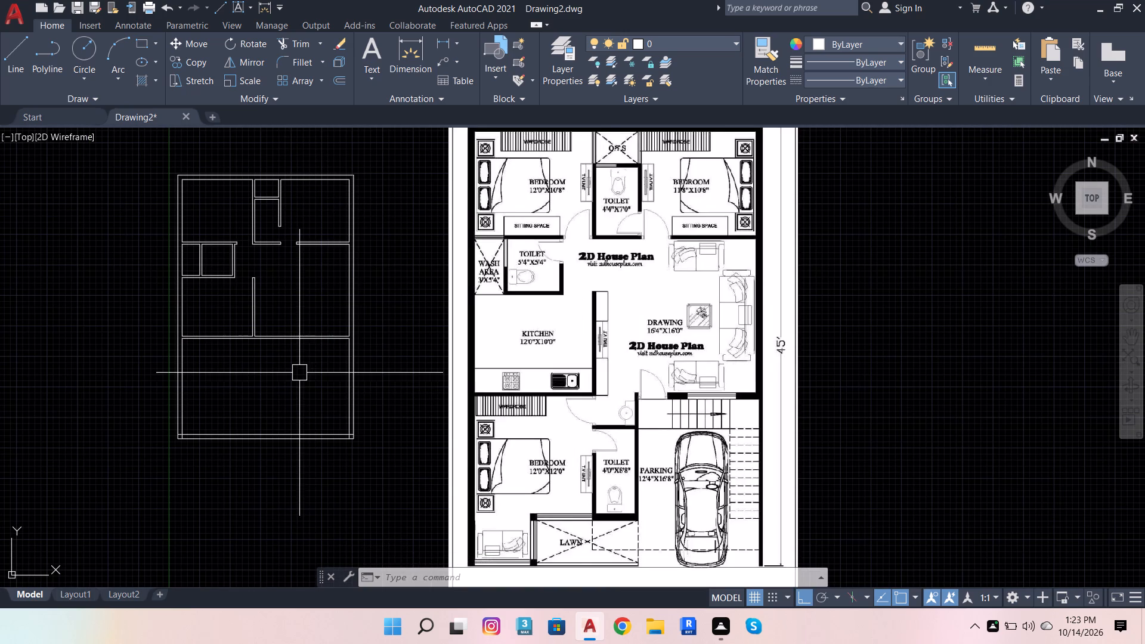
pyautogui.scroll(1, 299, 372)
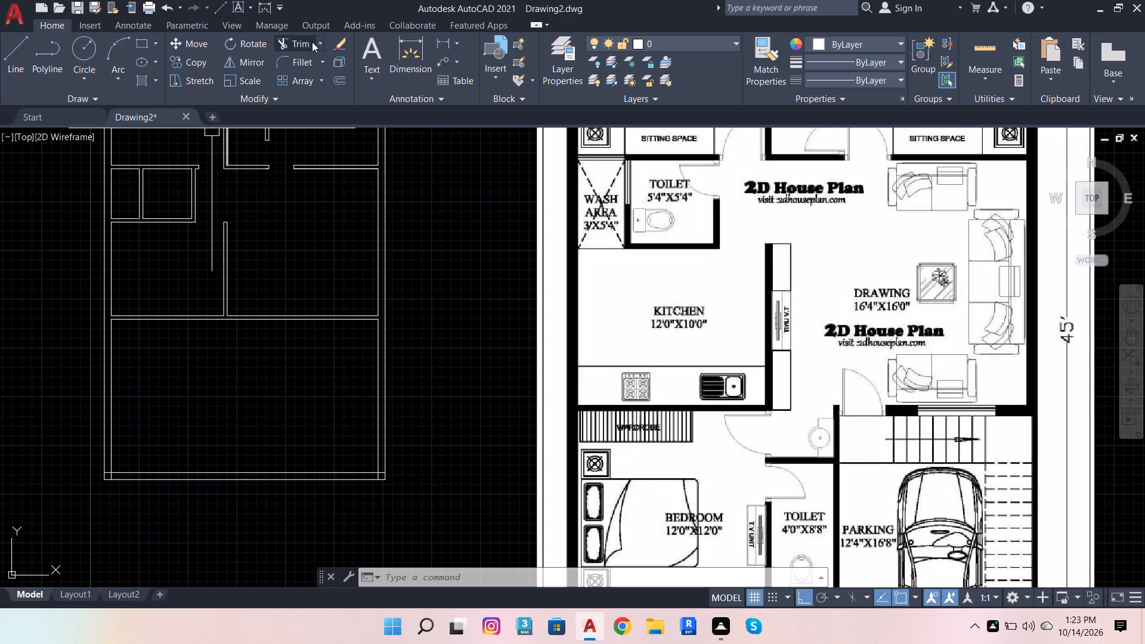
pyautogui.click(301, 41)
pyautogui.scroll(3, 61, 521)
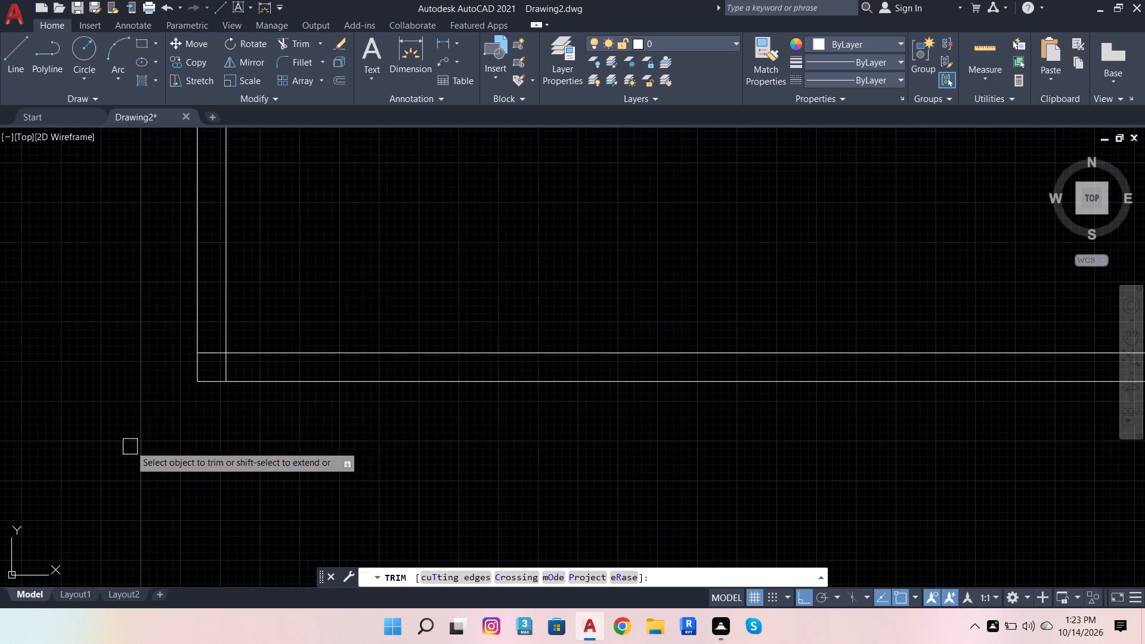
pyautogui.click(210, 352)
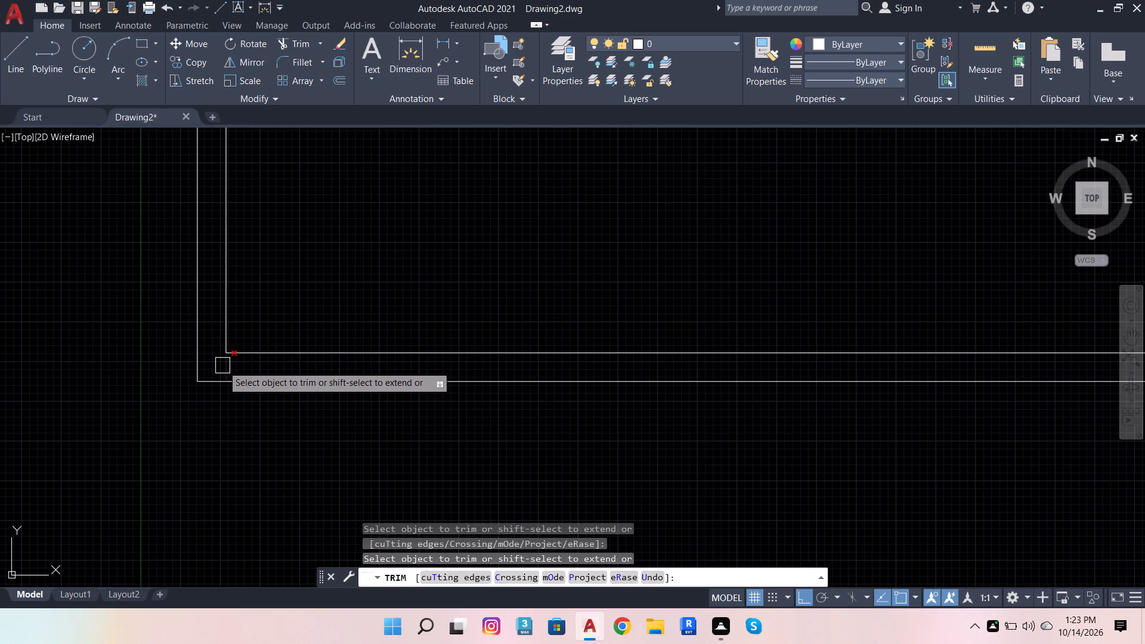
pyautogui.click(223, 366)
pyautogui.scroll(-4, 331, 357)
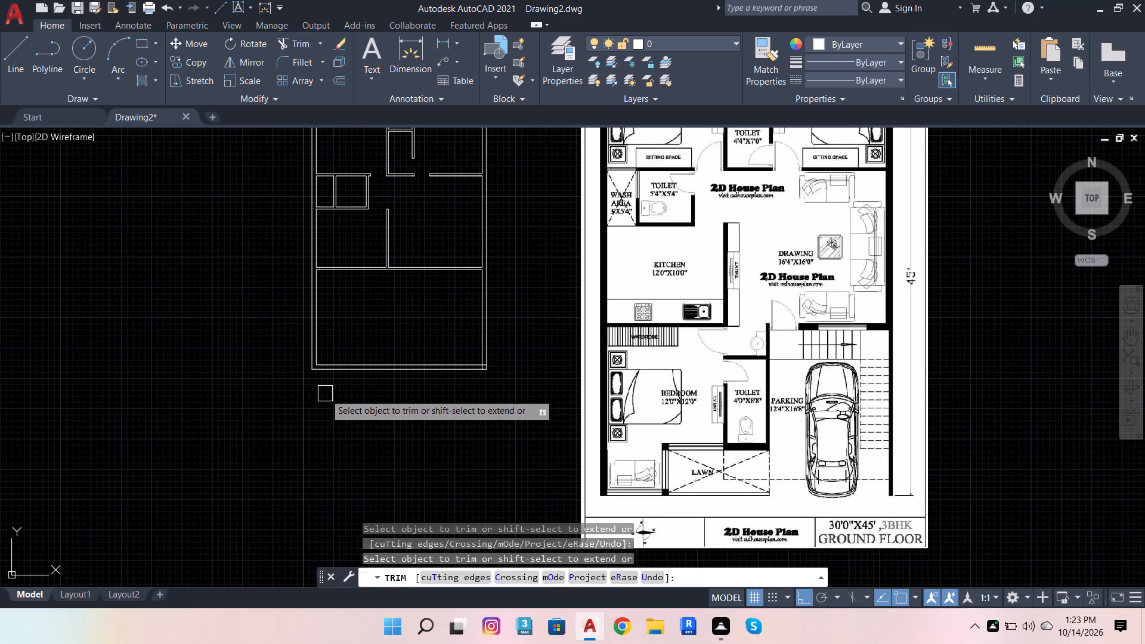
pyautogui.press('Escape')
pyautogui.press('Escape')
pyautogui.press('Escape')
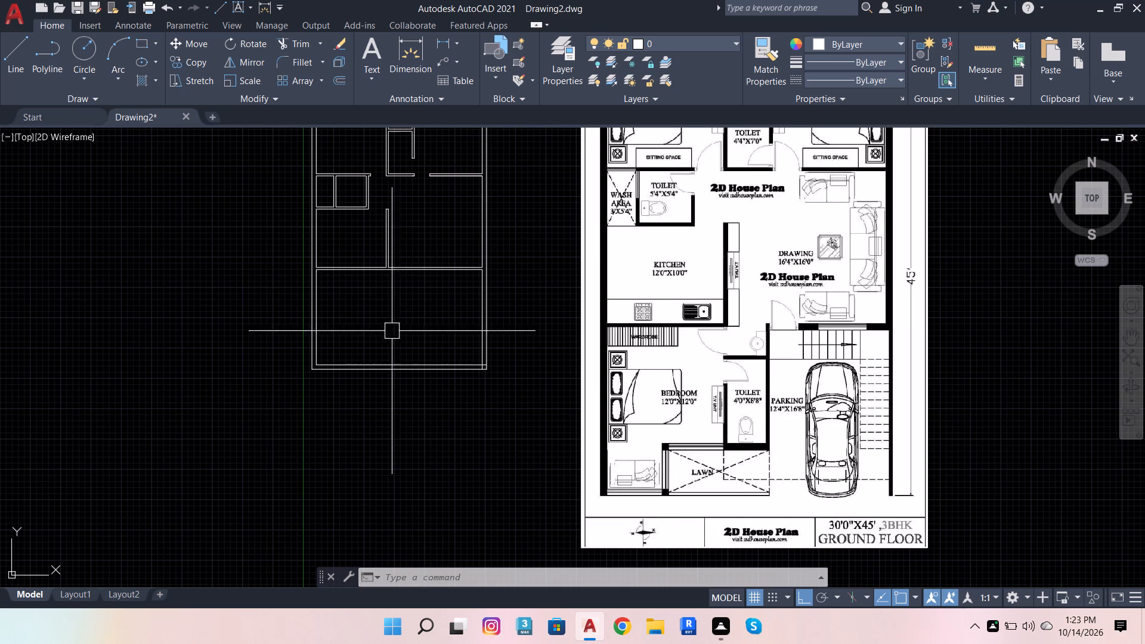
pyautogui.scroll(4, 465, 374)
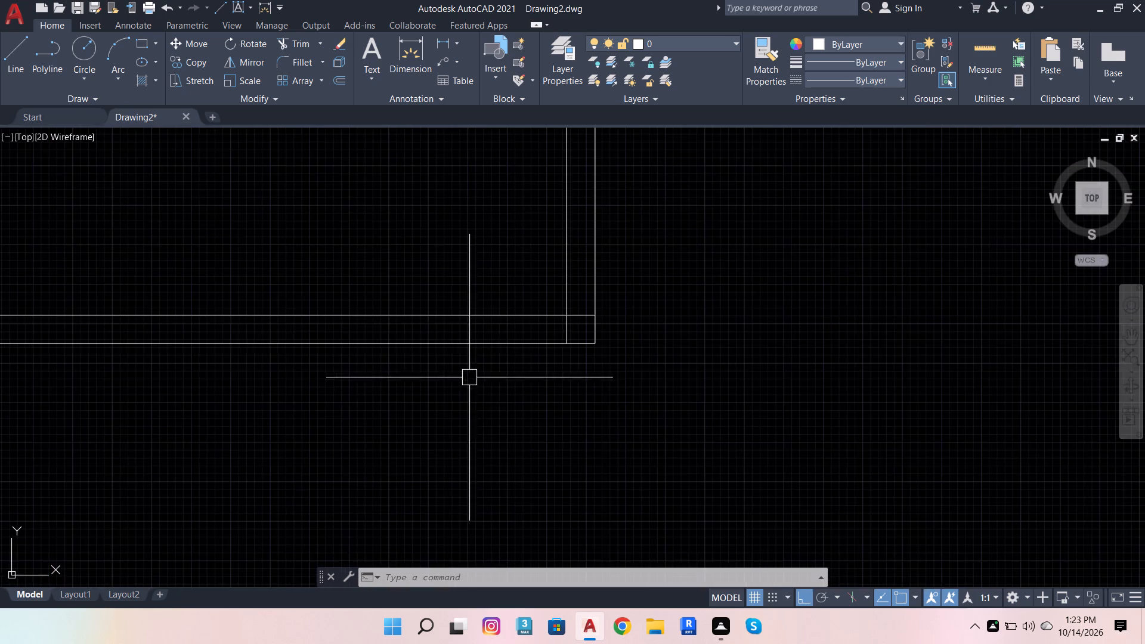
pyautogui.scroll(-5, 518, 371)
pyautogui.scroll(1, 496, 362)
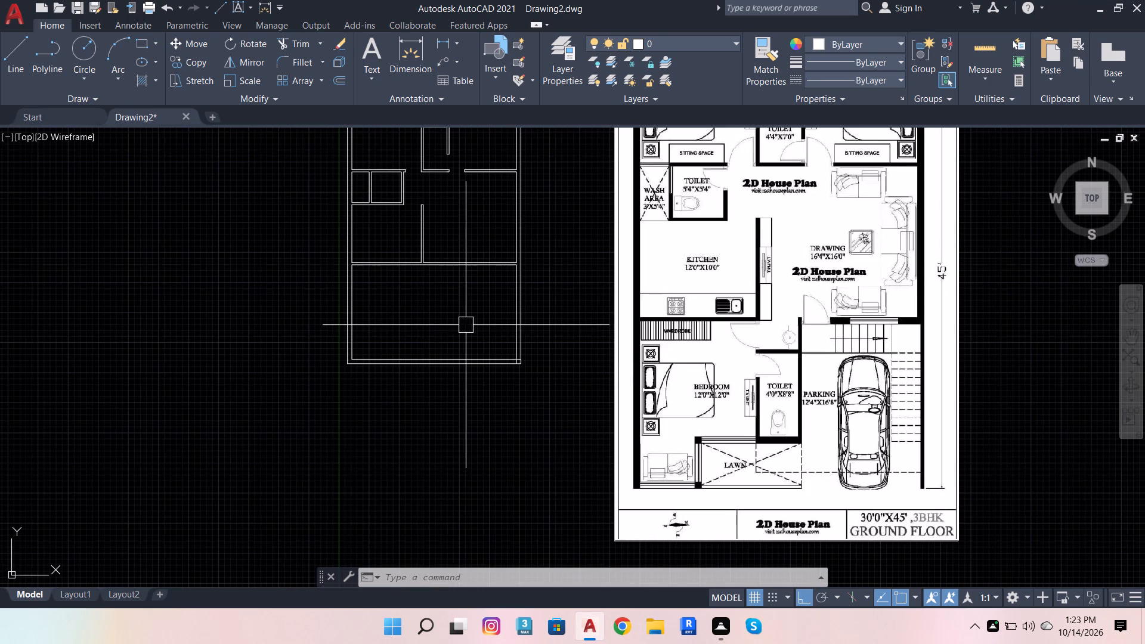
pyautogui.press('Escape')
# Offset the left outer wall's inner line below the kitchen 12' into the plan for the front bedroom's side wall.
pyautogui.click(358, 312)
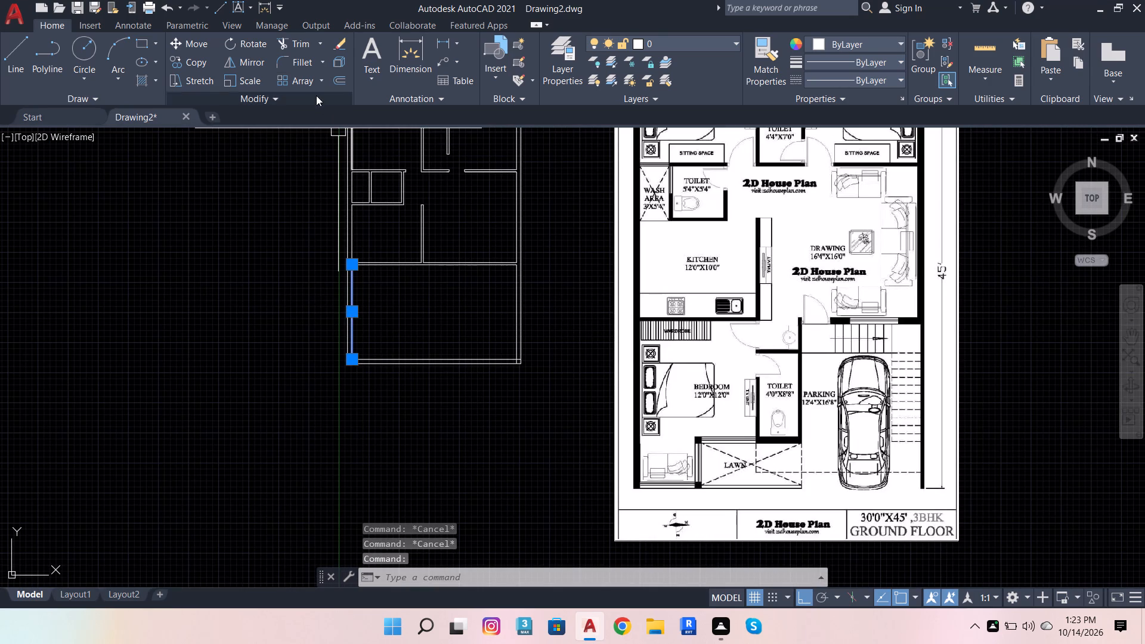
pyautogui.click(335, 83)
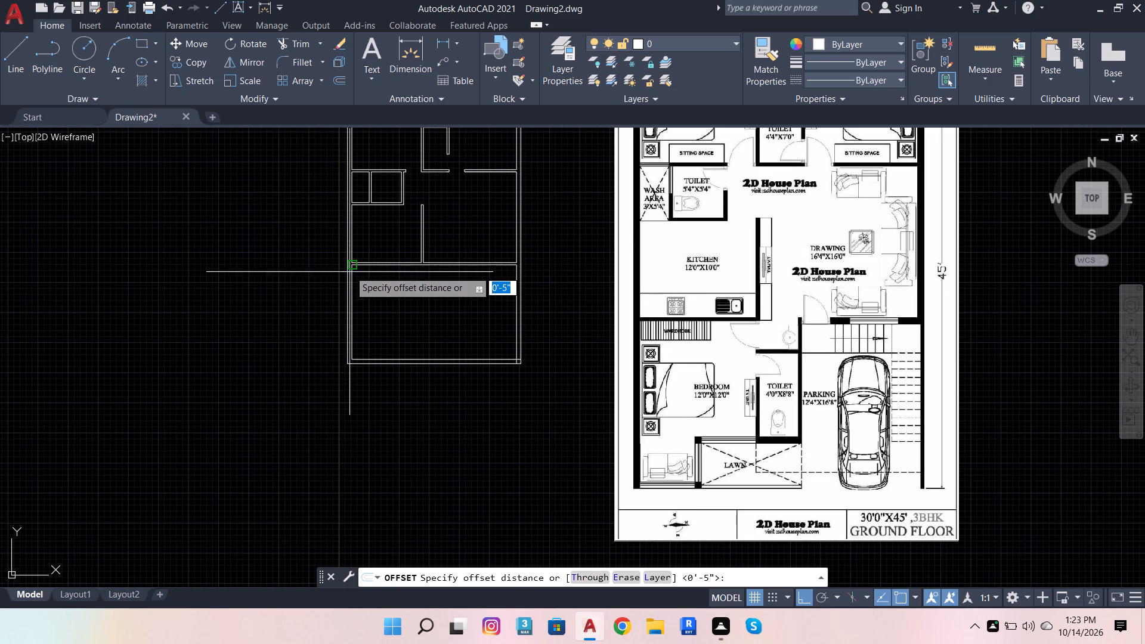
pyautogui.click(349, 264)
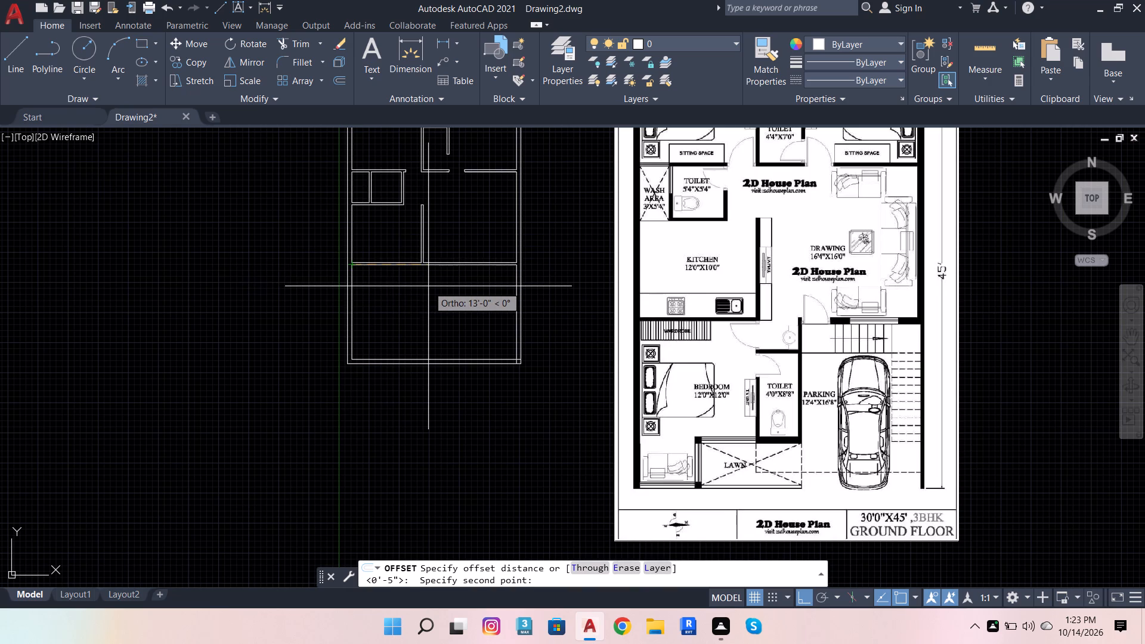
pyautogui.write("12'")
pyautogui.press('Return')
pyautogui.click(428, 286)
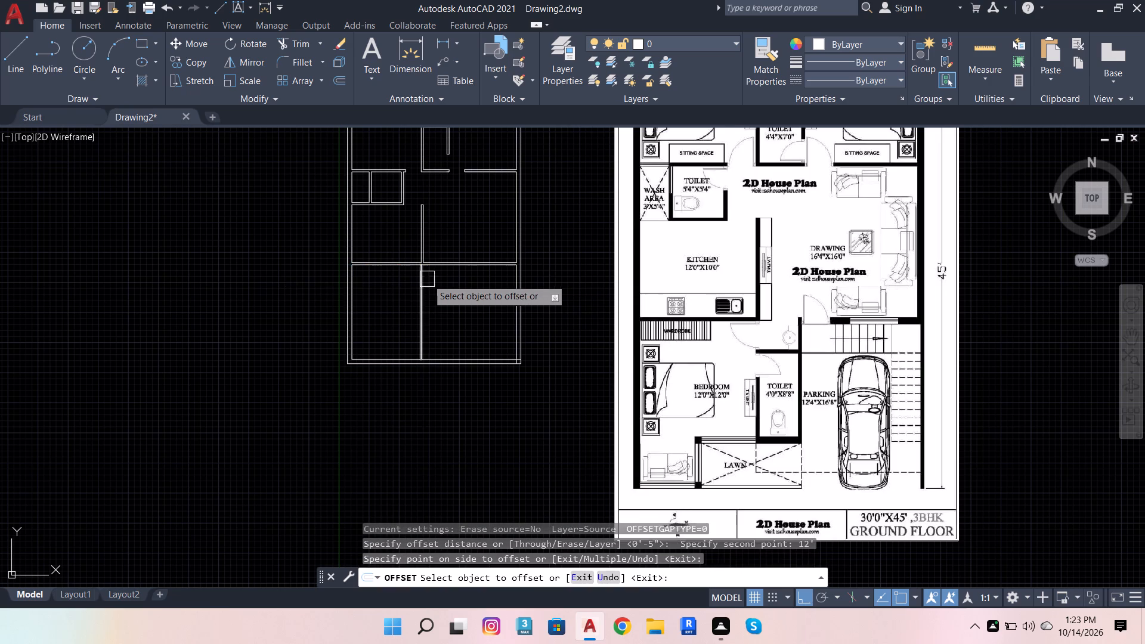
# Offset the lower line of the kitchen's bottom wall 12' downward for the front bedroom's bottom wall.
pyautogui.scroll(3, 424, 270)
pyautogui.click(365, 249)
pyautogui.click(368, 344)
pyautogui.scroll(-2, 486, 356)
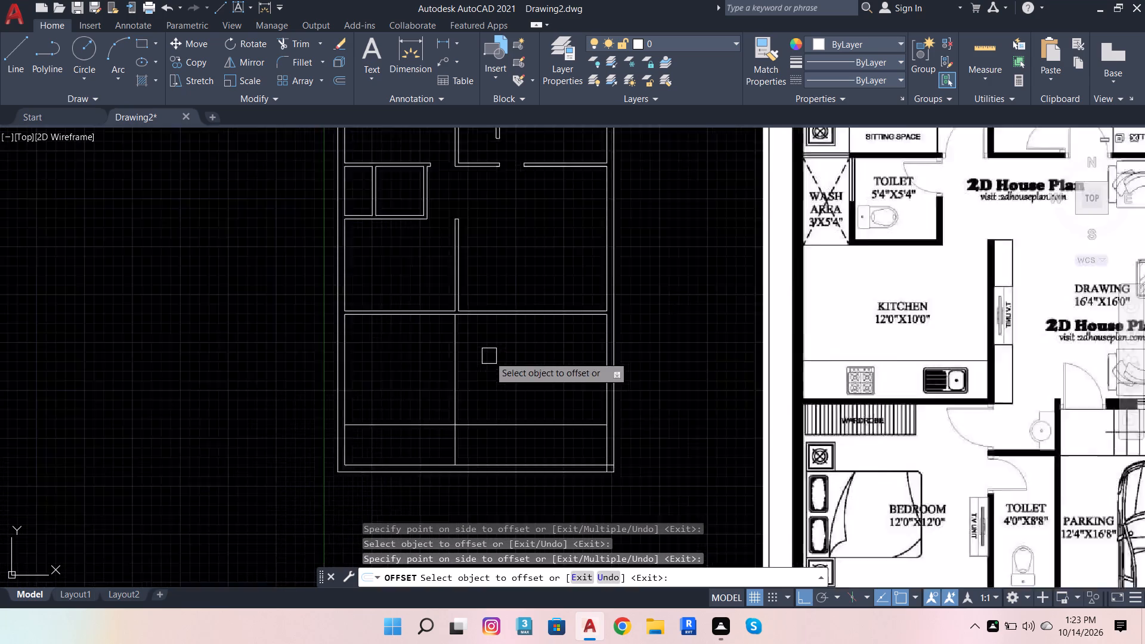
pyautogui.scroll(-1, 489, 356)
pyautogui.scroll(2, 471, 422)
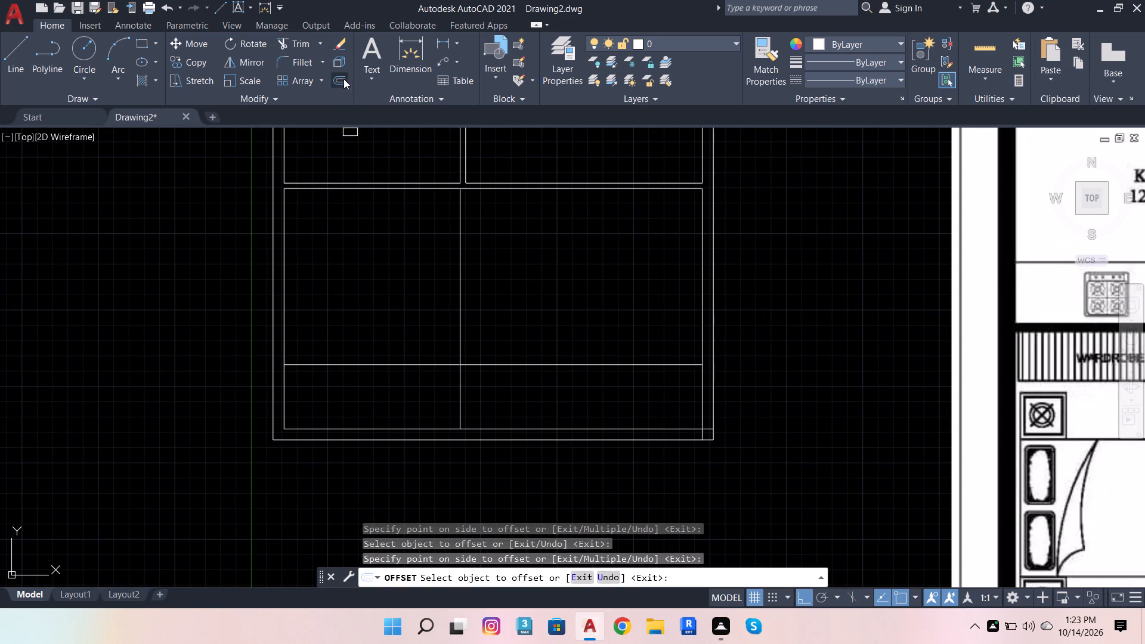
# Offset the front bedroom's bottom wall line 4.5" downward and its side wall line 4.5" outward toward the parking area.
pyautogui.click(343, 79)
pyautogui.click(296, 364)
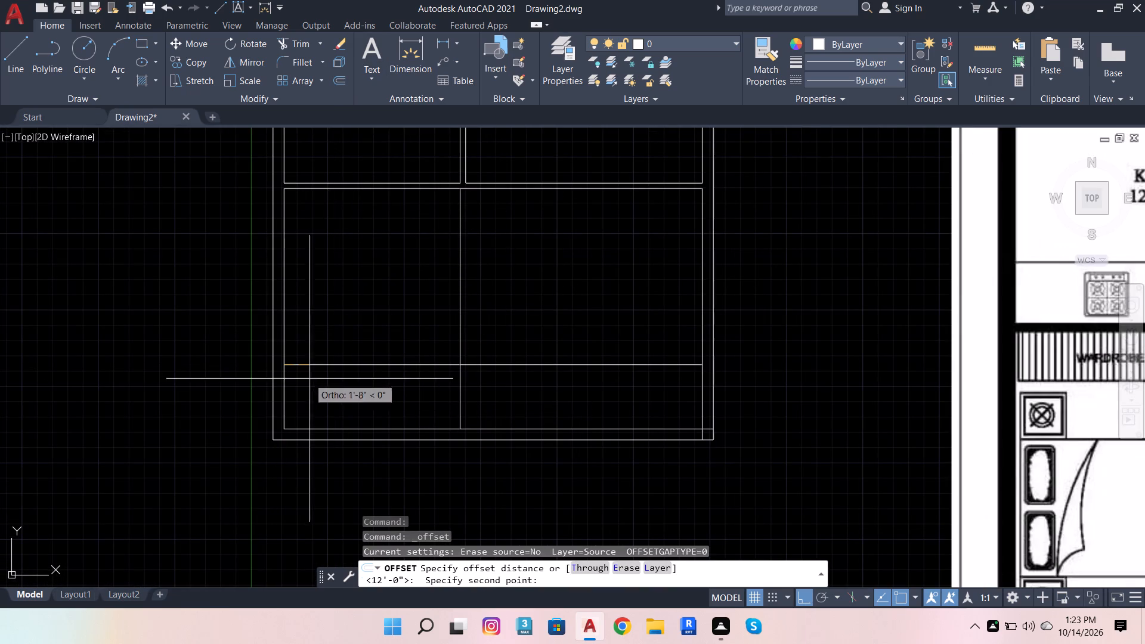
pyautogui.write("4'")
pyautogui.press('BackSpace')
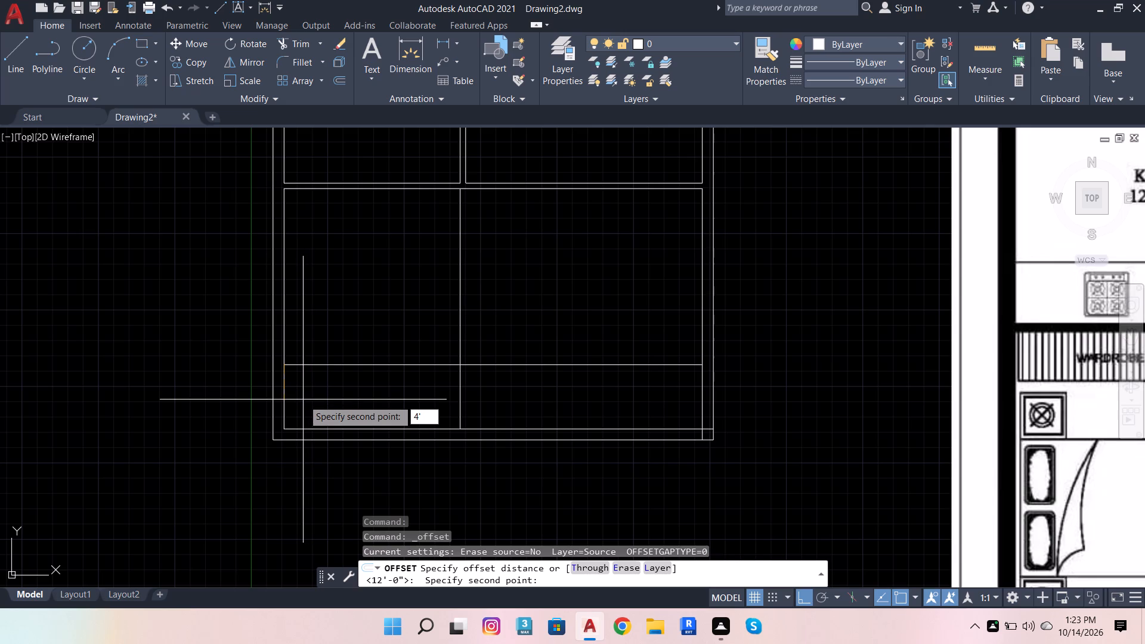
pyautogui.write('.5')
pyautogui.press('Return')
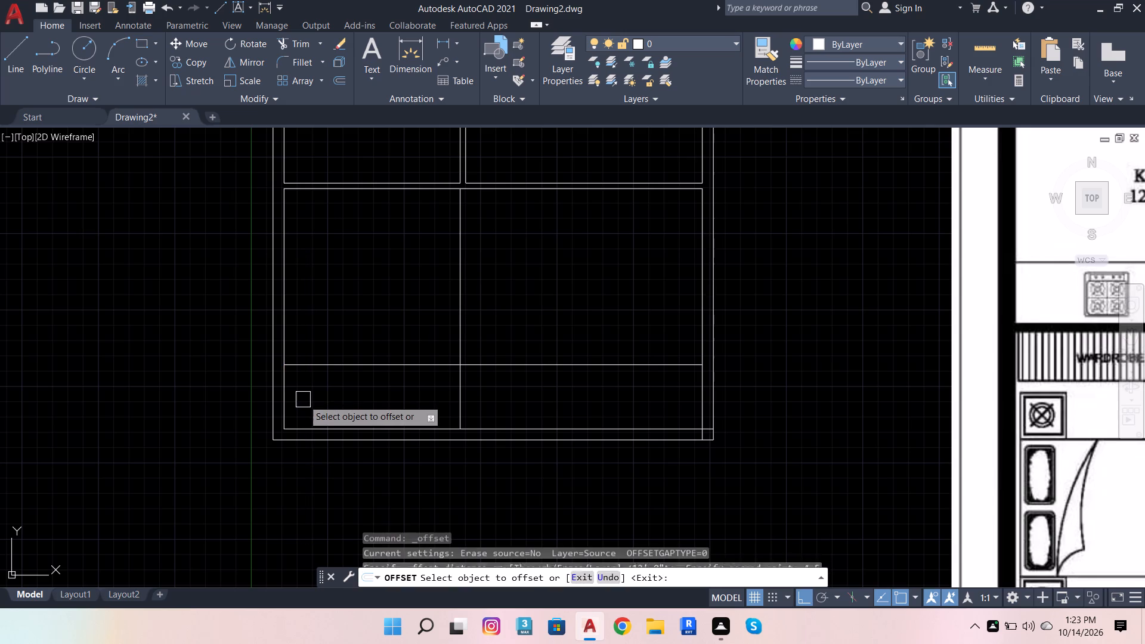
pyautogui.click(308, 366)
pyautogui.click(312, 395)
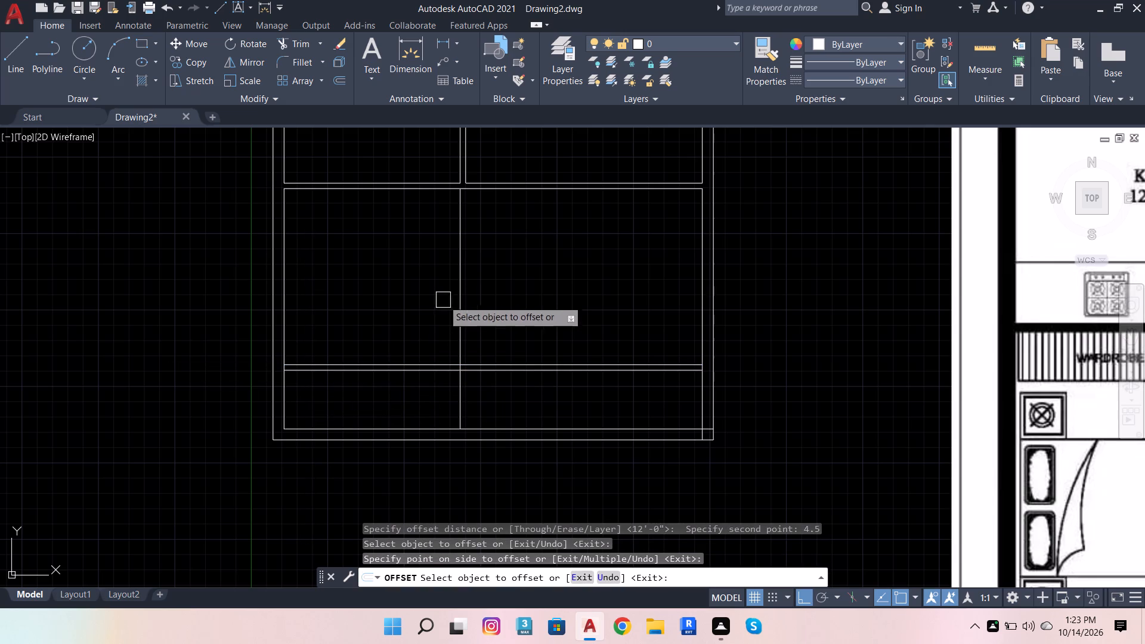
pyautogui.click(456, 292)
pyautogui.click(506, 283)
# Offset the lower line of the front bedroom's bottom wall another 4.5" downward.
pyautogui.scroll(-2, 190, 171)
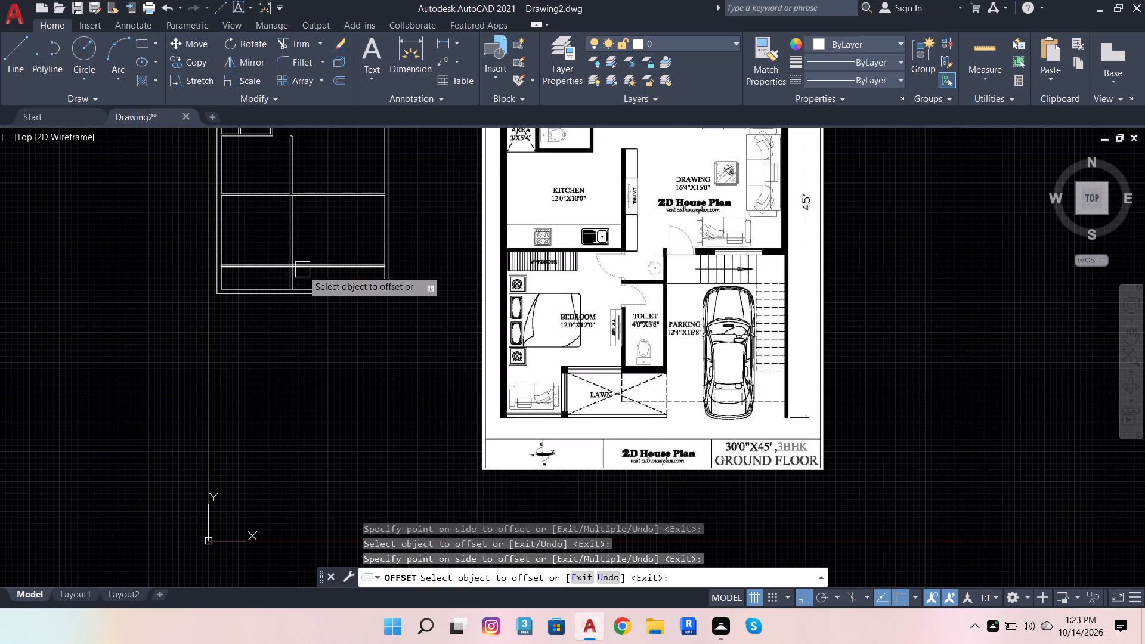
pyautogui.scroll(4, 302, 270)
pyautogui.click(308, 249)
pyautogui.click(312, 306)
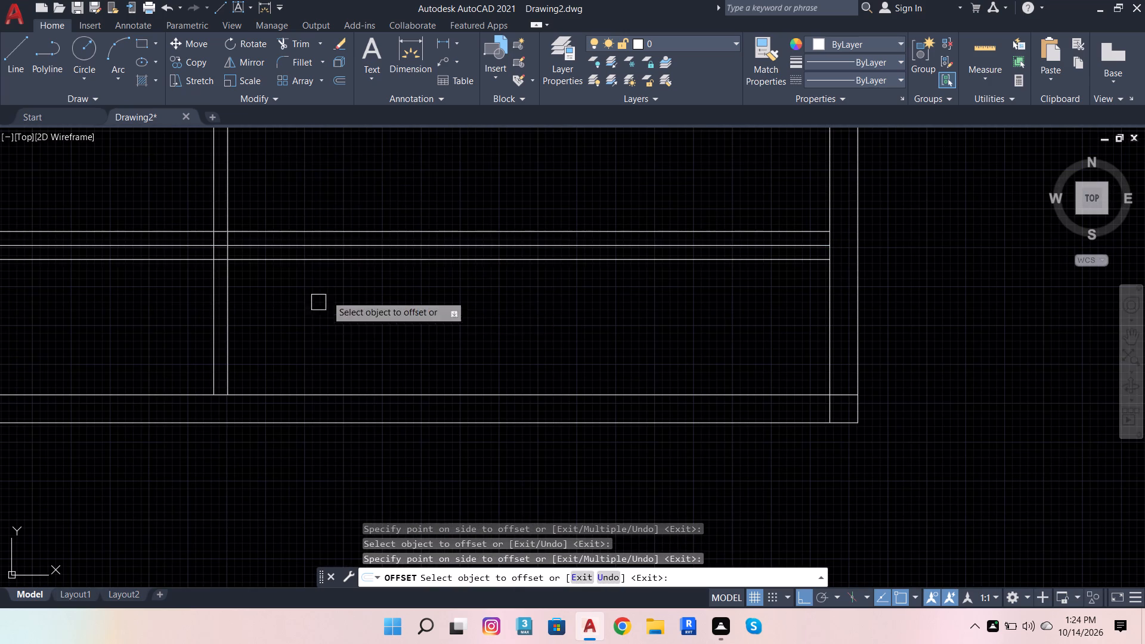
pyautogui.scroll(-2, 437, 239)
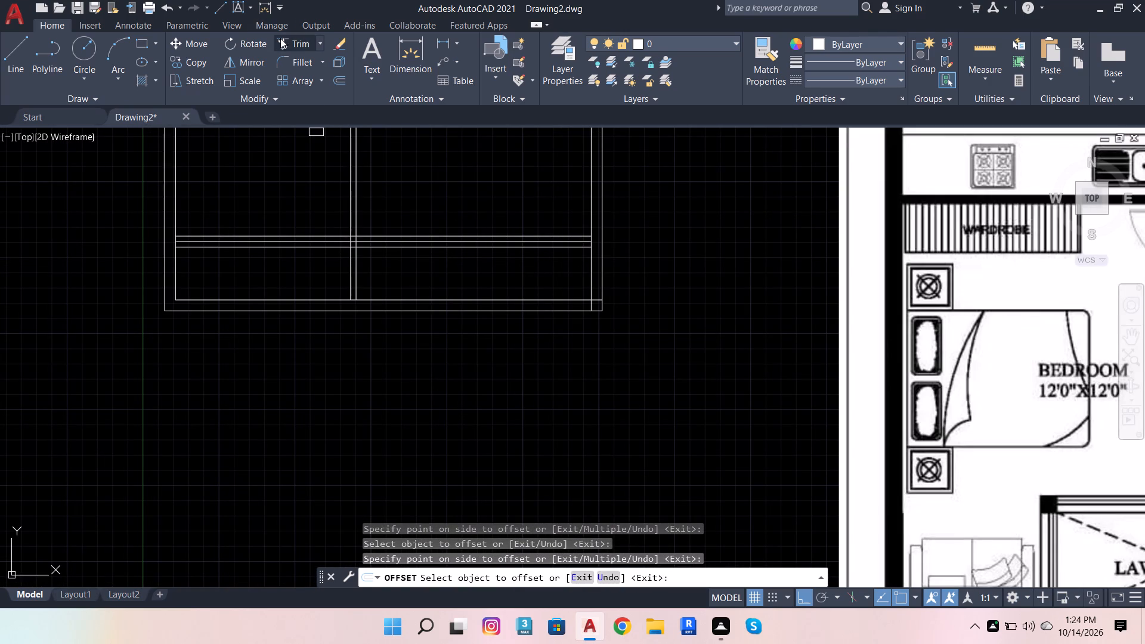
# Trim the bedroom's bottom wall lines where they run past its side wall into the parking area.
pyautogui.click(284, 38)
pyautogui.scroll(-1, 380, 231)
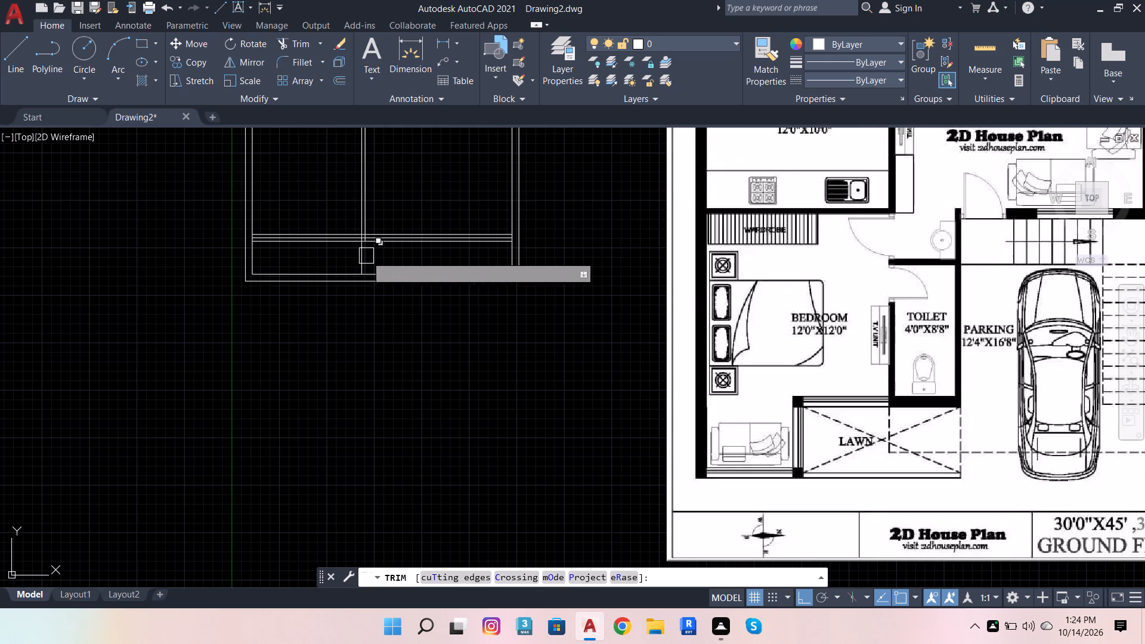
pyautogui.scroll(6, 362, 245)
pyautogui.scroll(-1, 485, 218)
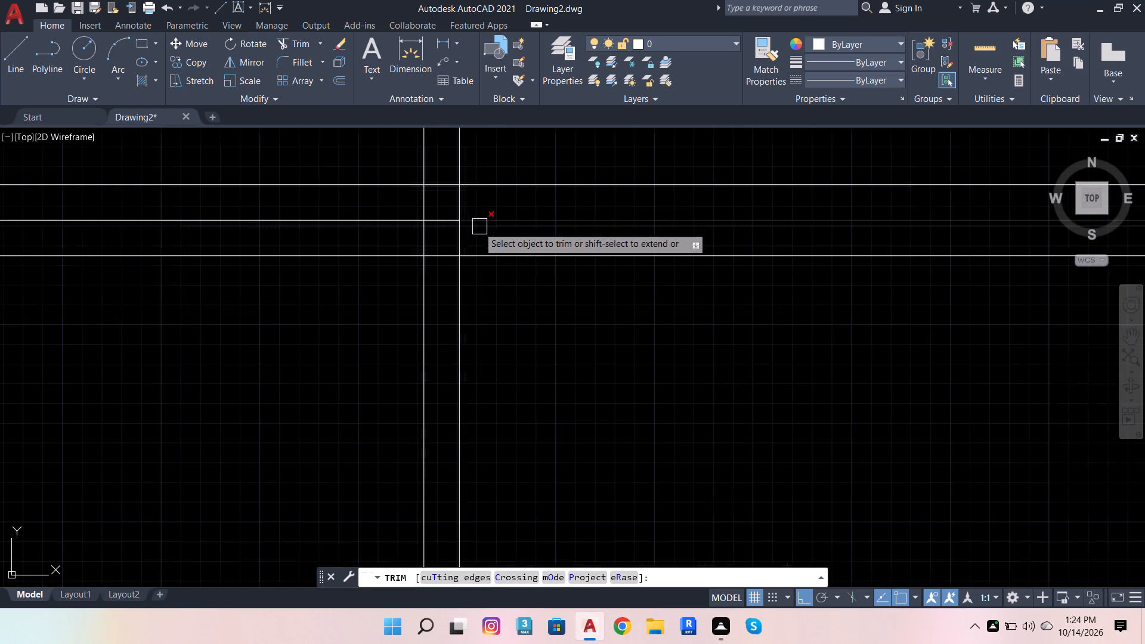
pyautogui.moveTo(517, 175); pyautogui.dragTo(550, 409)
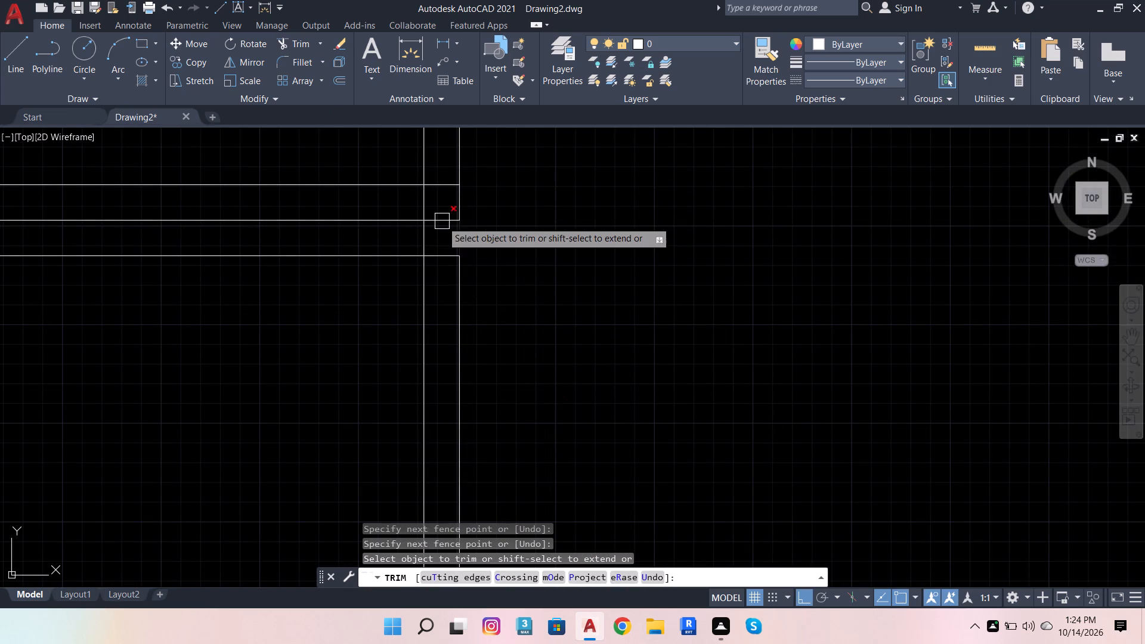
# Clean up the junction of the bedroom's side and bottom walls by trimming the overlapping ends and the bottom wall's middle line.
pyautogui.scroll(1, 439, 214)
pyautogui.click(439, 214)
pyautogui.click(448, 146)
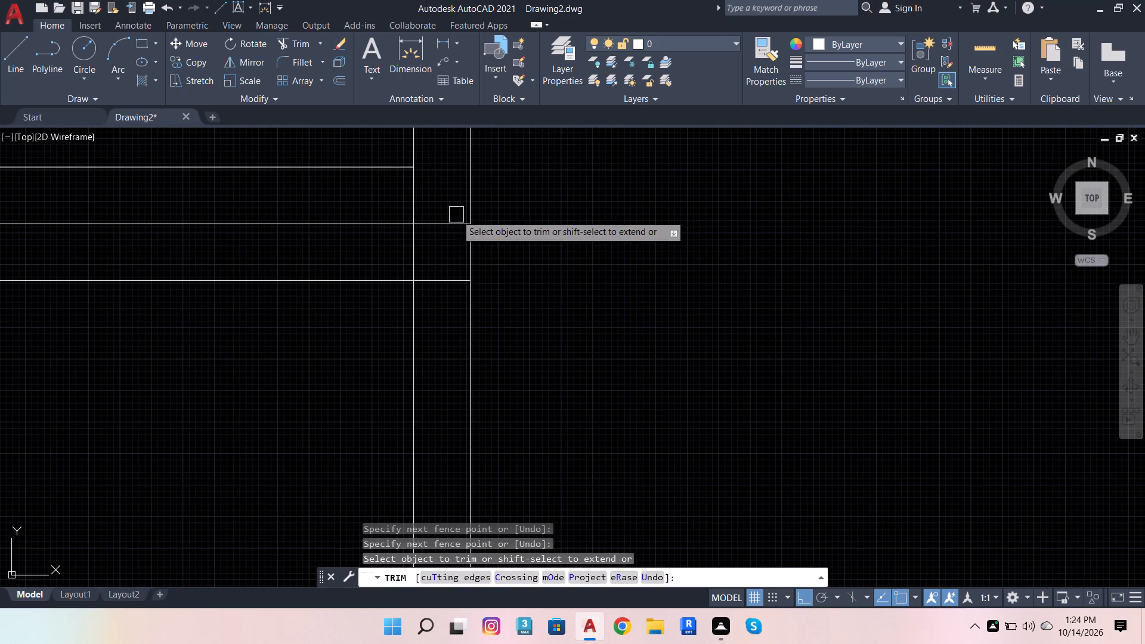
pyautogui.click(456, 226)
pyautogui.scroll(-3, 451, 228)
pyautogui.scroll(5, 434, 228)
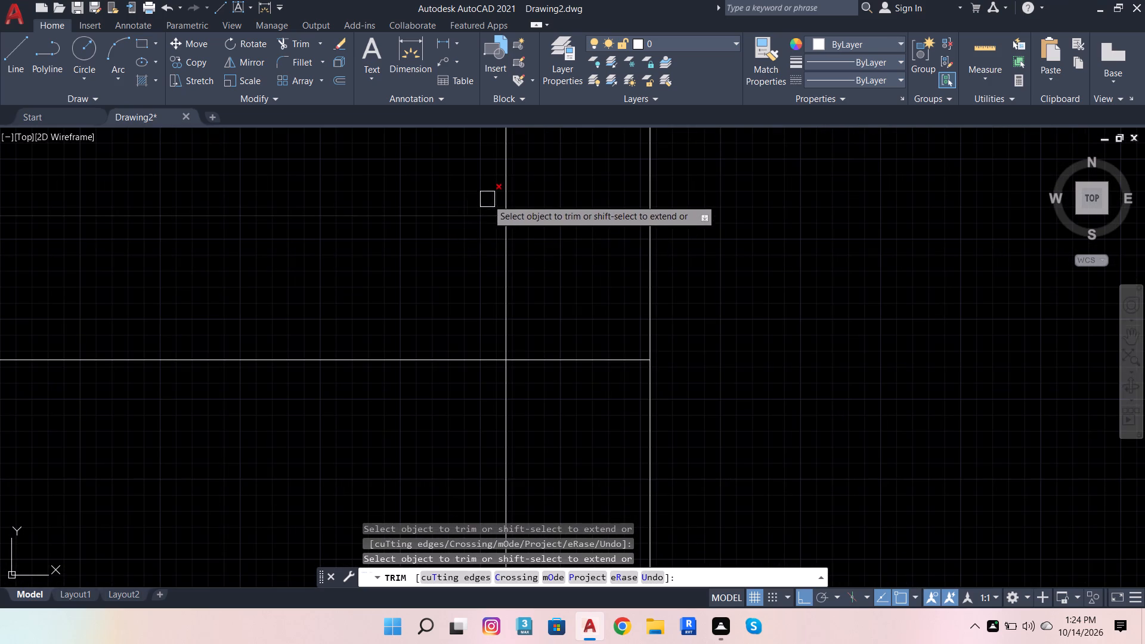
pyautogui.click(466, 213)
pyautogui.click(504, 200)
pyautogui.scroll(-4, 521, 250)
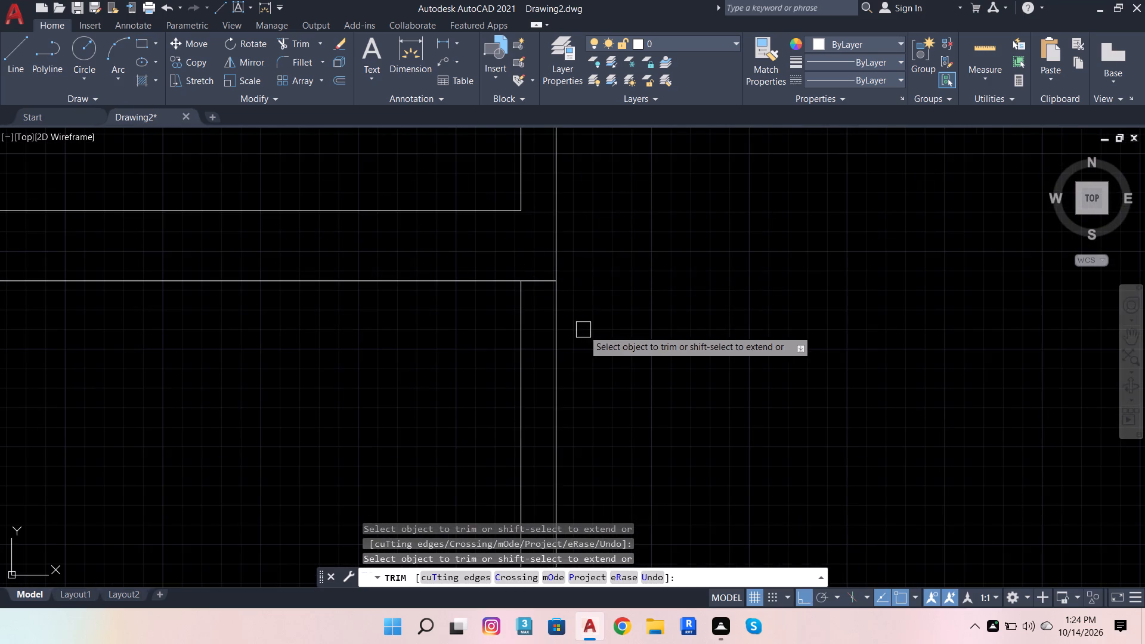
# Trim the left outer wall's inner line between the two lines of the bedroom's bottom wall.
pyautogui.scroll(-3, 613, 309)
pyautogui.scroll(1, 349, 280)
pyautogui.scroll(2, 281, 295)
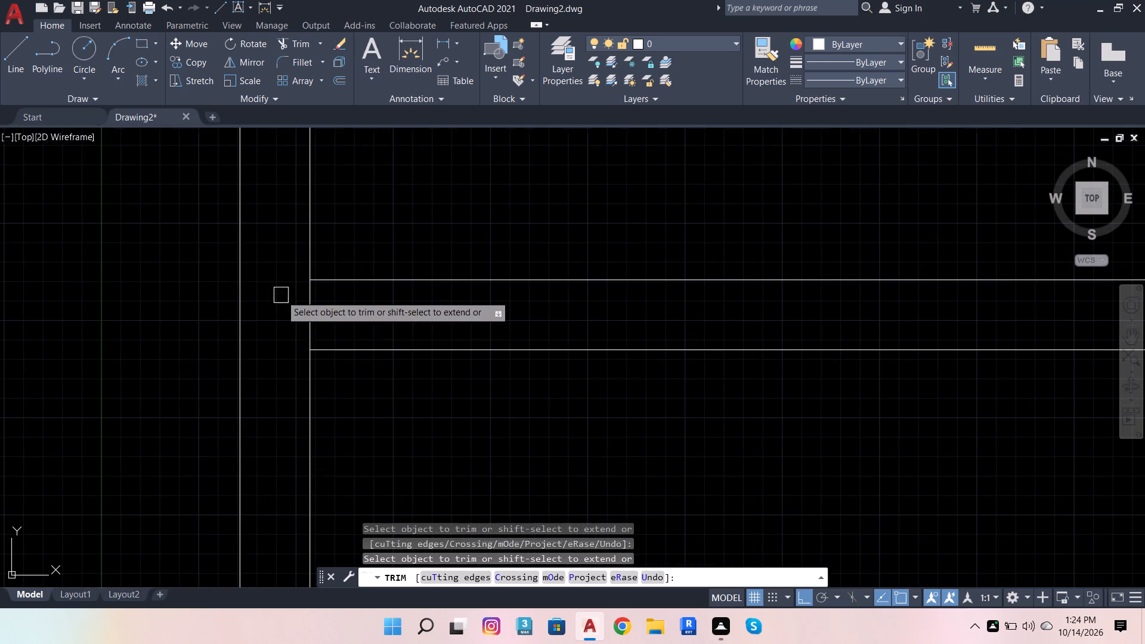
pyautogui.click(296, 316)
pyautogui.click(355, 308)
pyautogui.scroll(-7, 268, 382)
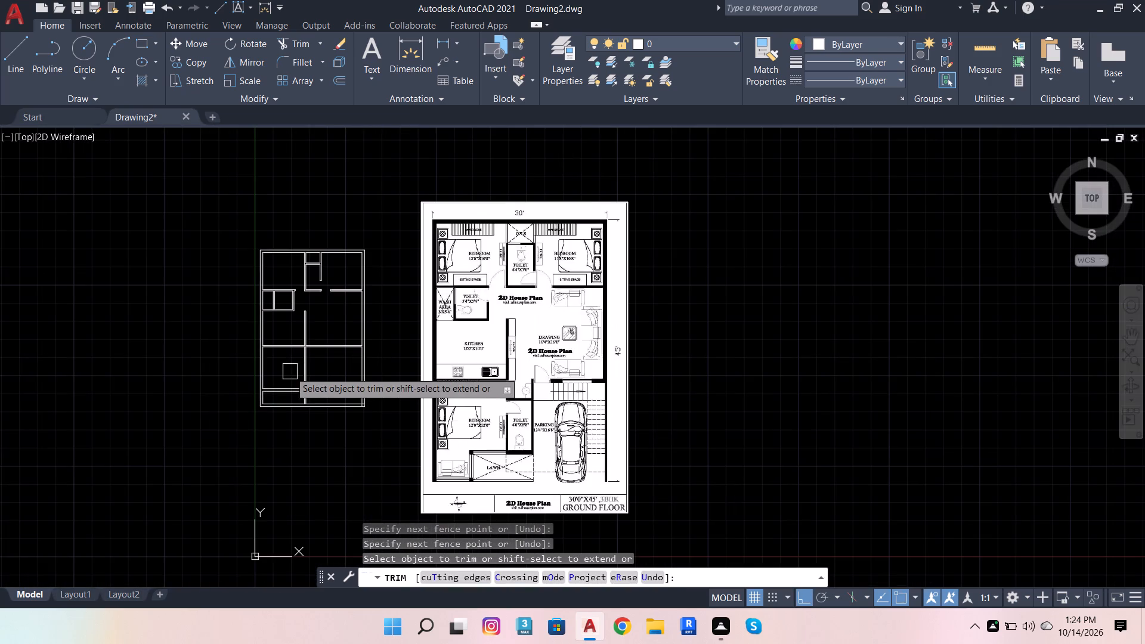
pyautogui.scroll(1, 290, 371)
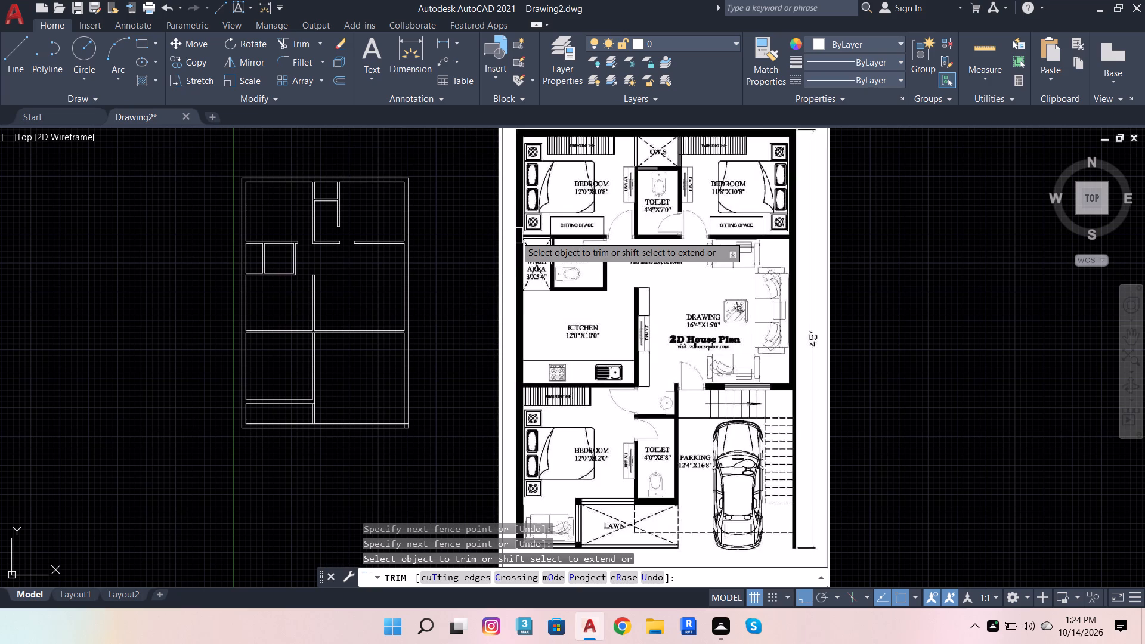
pyautogui.scroll(-1, 541, 205)
pyautogui.scroll(3, 346, 339)
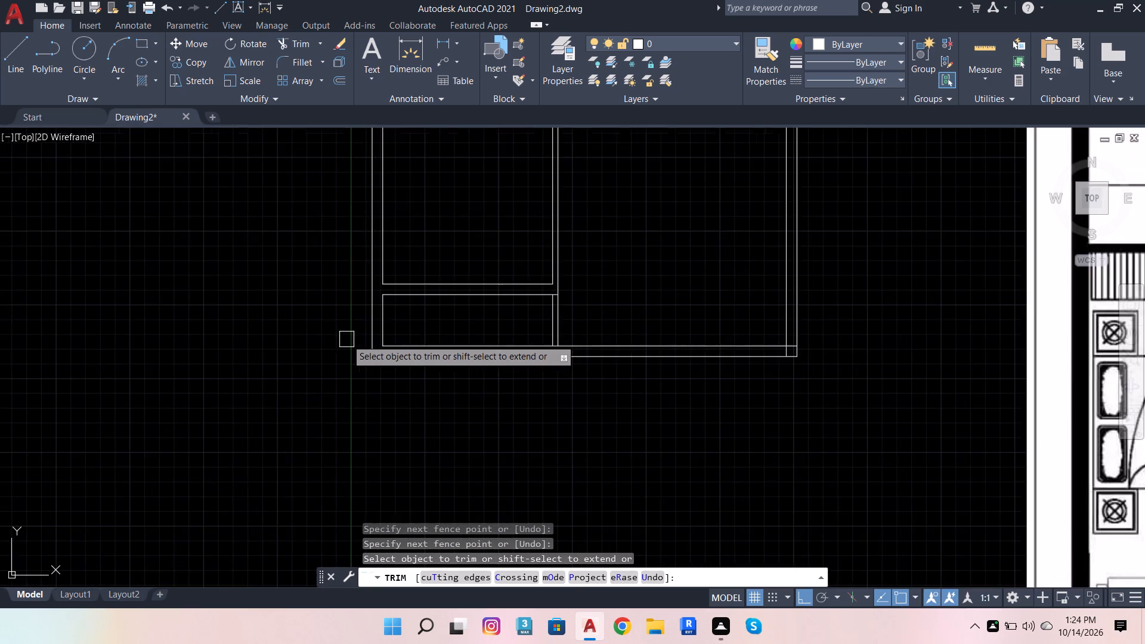
pyautogui.scroll(-2, 382, 309)
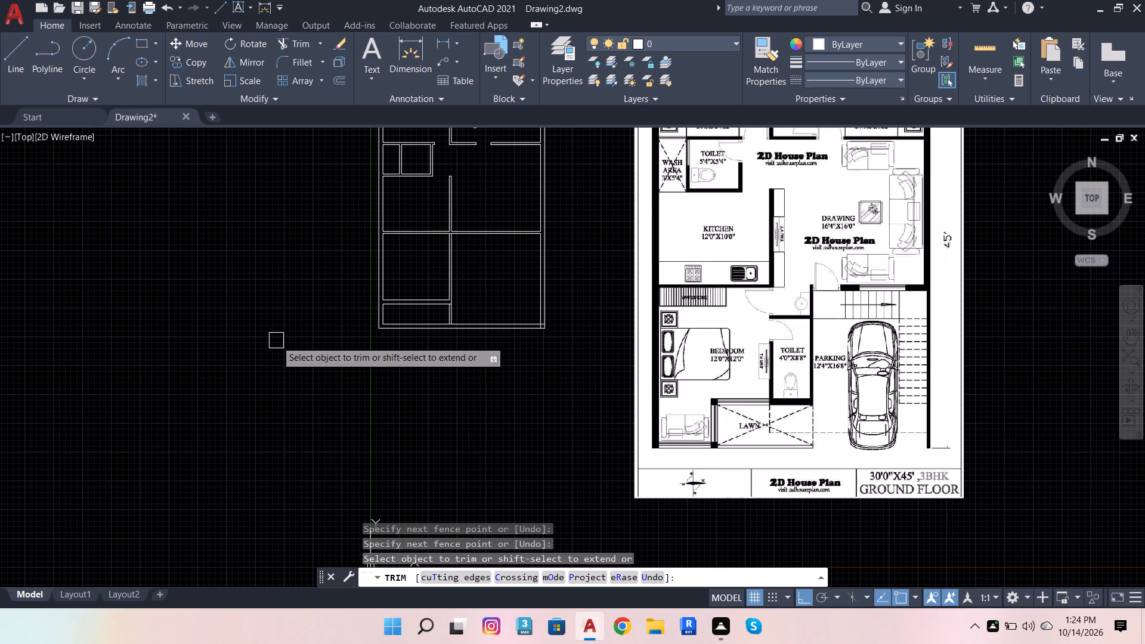
pyautogui.scroll(3, 370, 318)
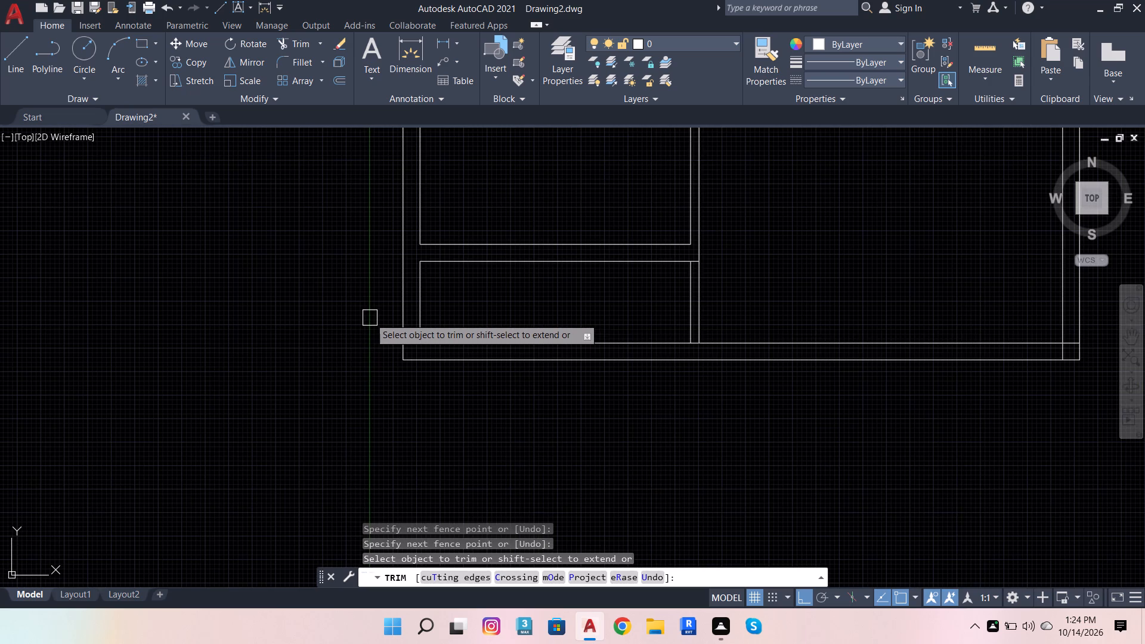
pyautogui.press('Escape')
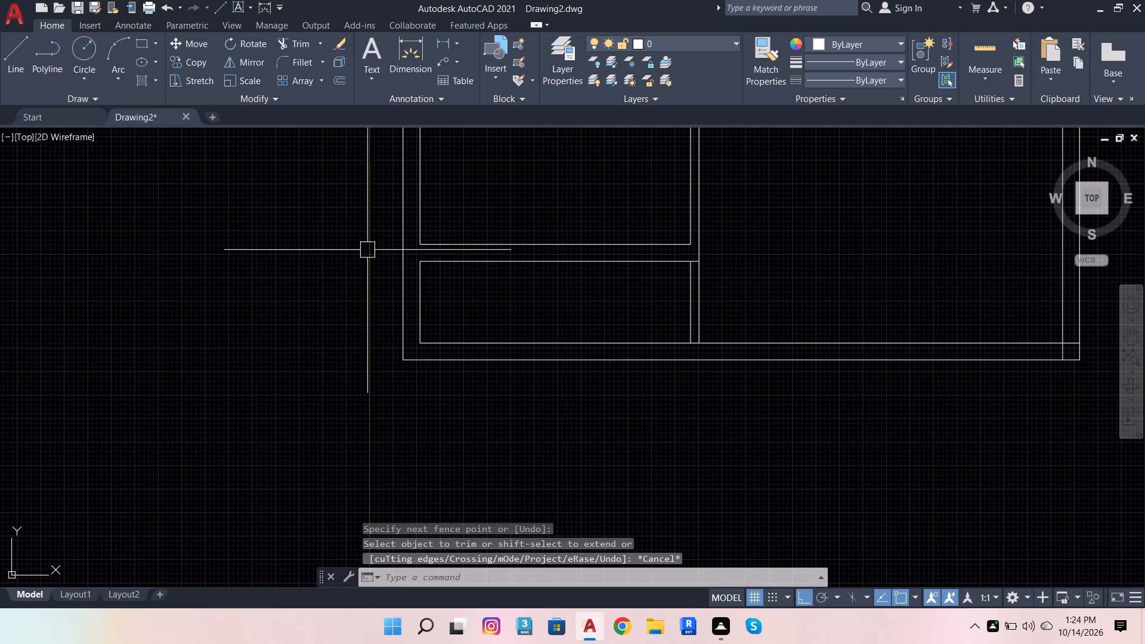
# Dimension the inner line of the right outer wall beside the parking area and the inner line of the plan's bottom wall.
pyautogui.scroll(-3, 509, 299)
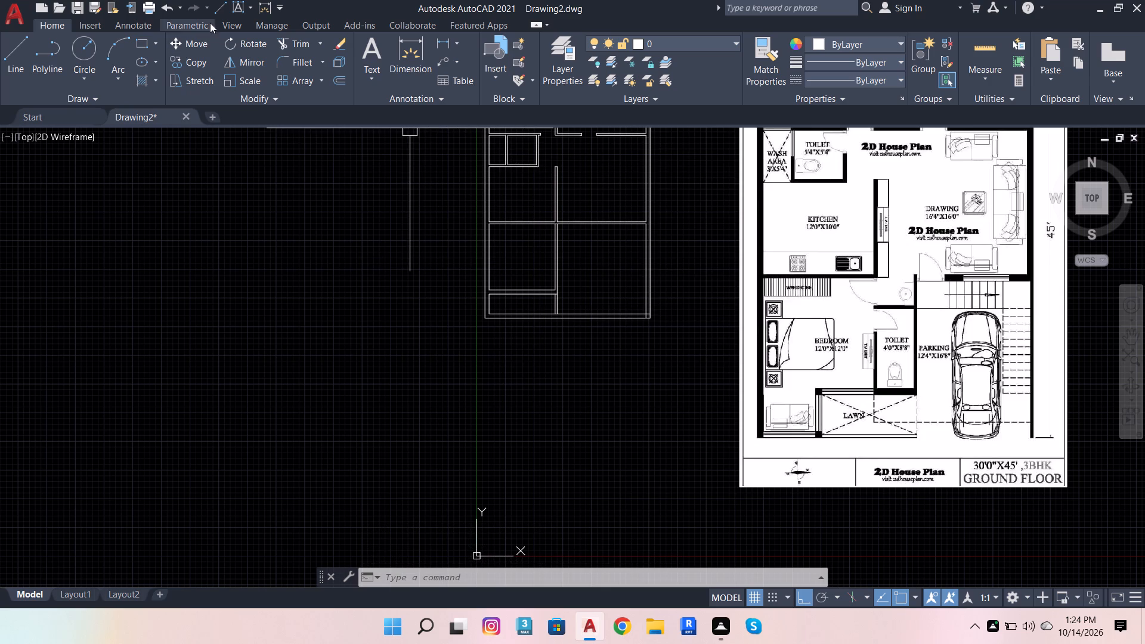
pyautogui.click(425, 53)
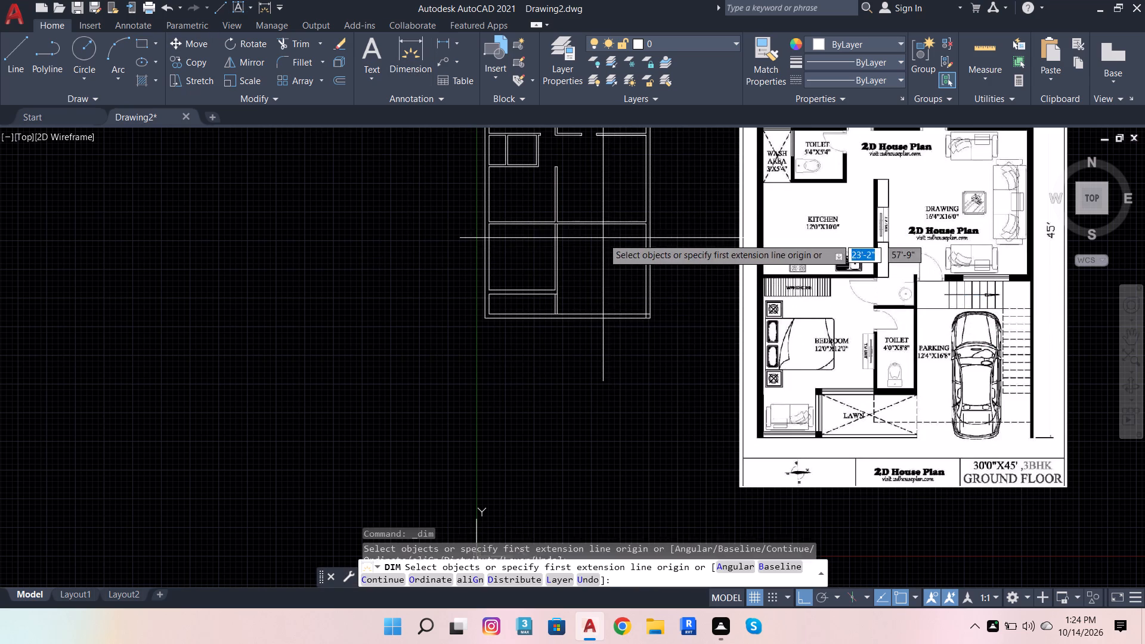
pyautogui.click(642, 268)
pyautogui.scroll(3, 602, 274)
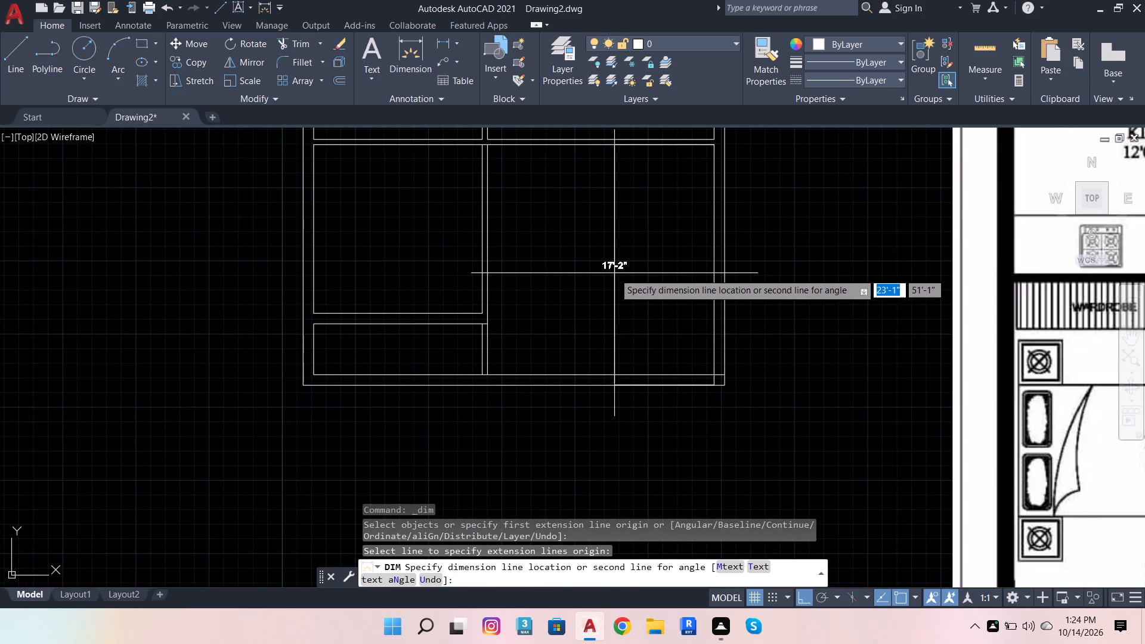
pyautogui.click(679, 317)
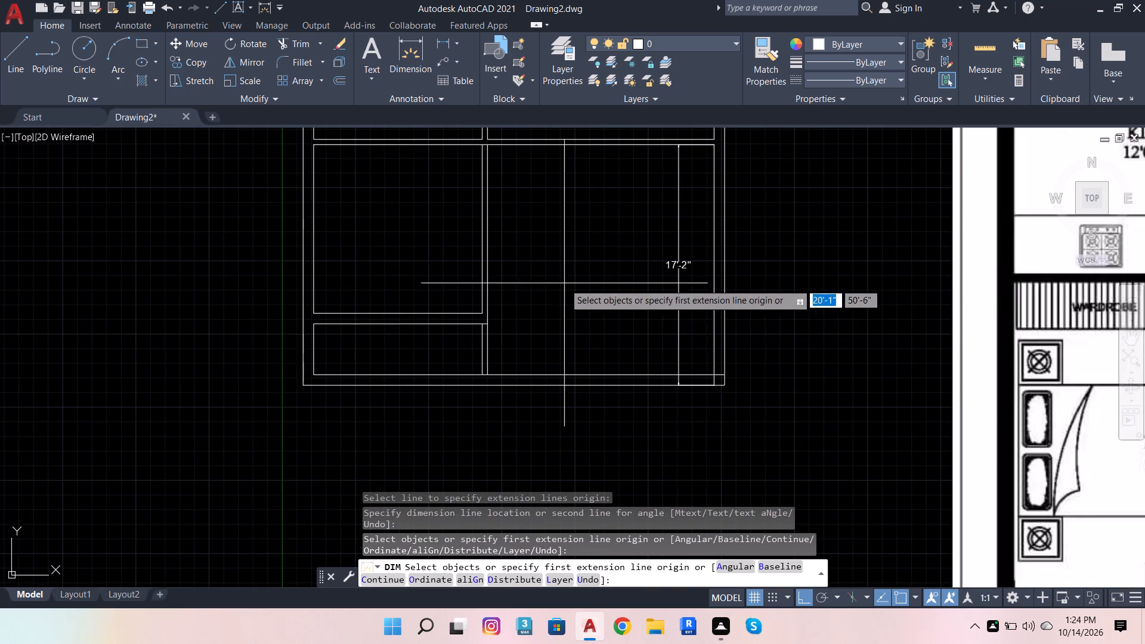
pyautogui.click(558, 369)
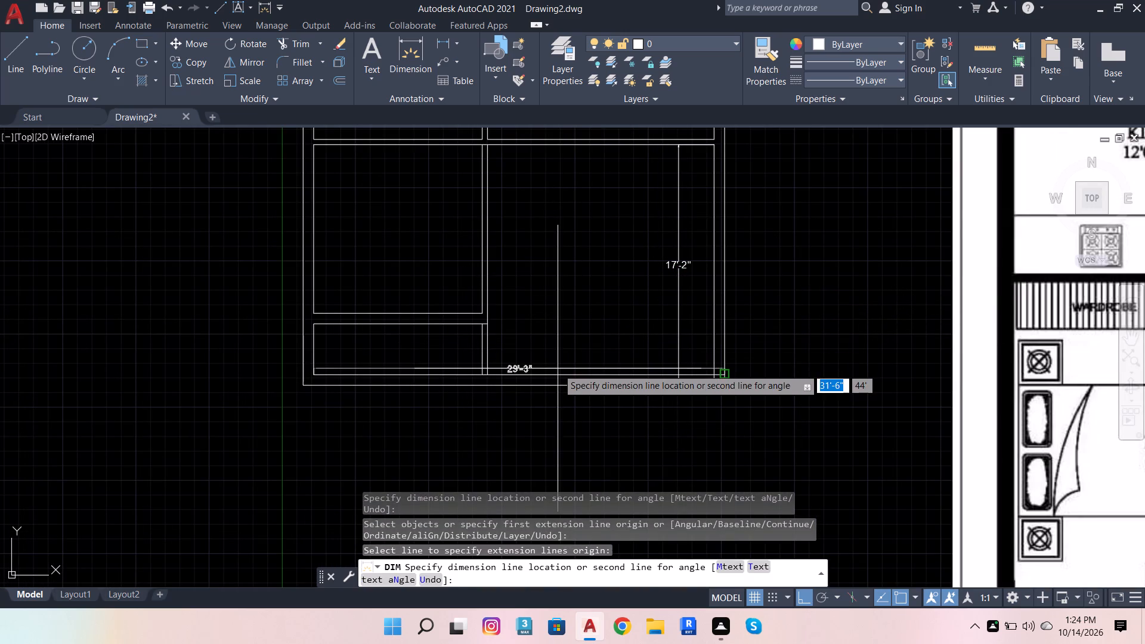
pyautogui.click(618, 272)
# Dimension the parking area's clear width from the bedroom's side wall to the right outer wall's inner line.
pyautogui.scroll(3, 498, 390)
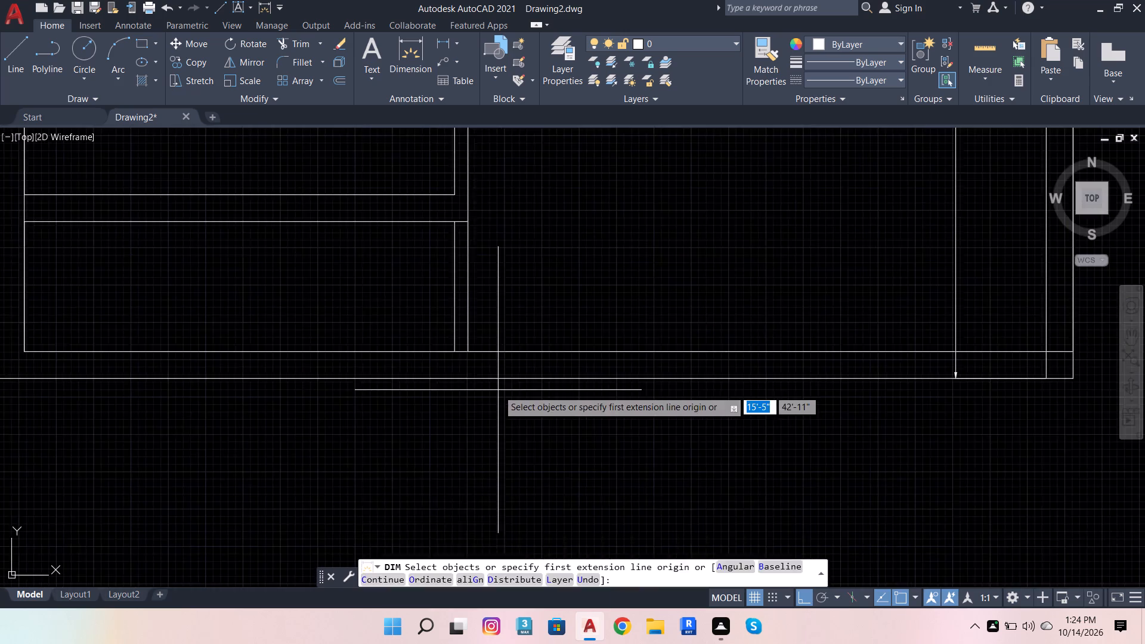
pyautogui.click(453, 327)
pyautogui.scroll(-2, 528, 323)
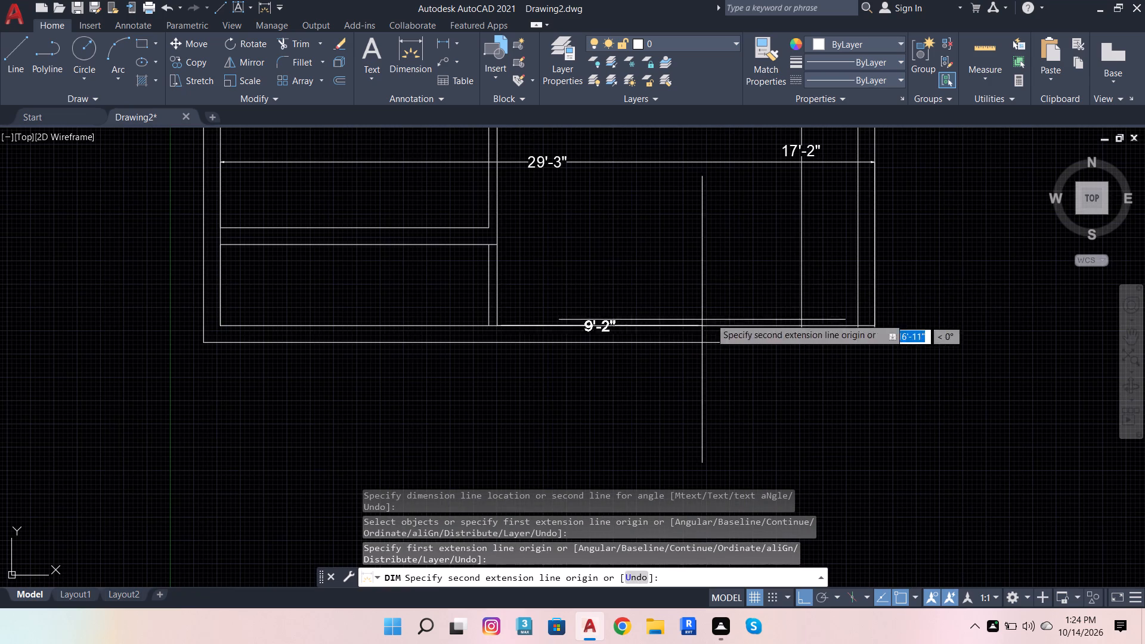
pyautogui.click(858, 323)
pyautogui.click(809, 258)
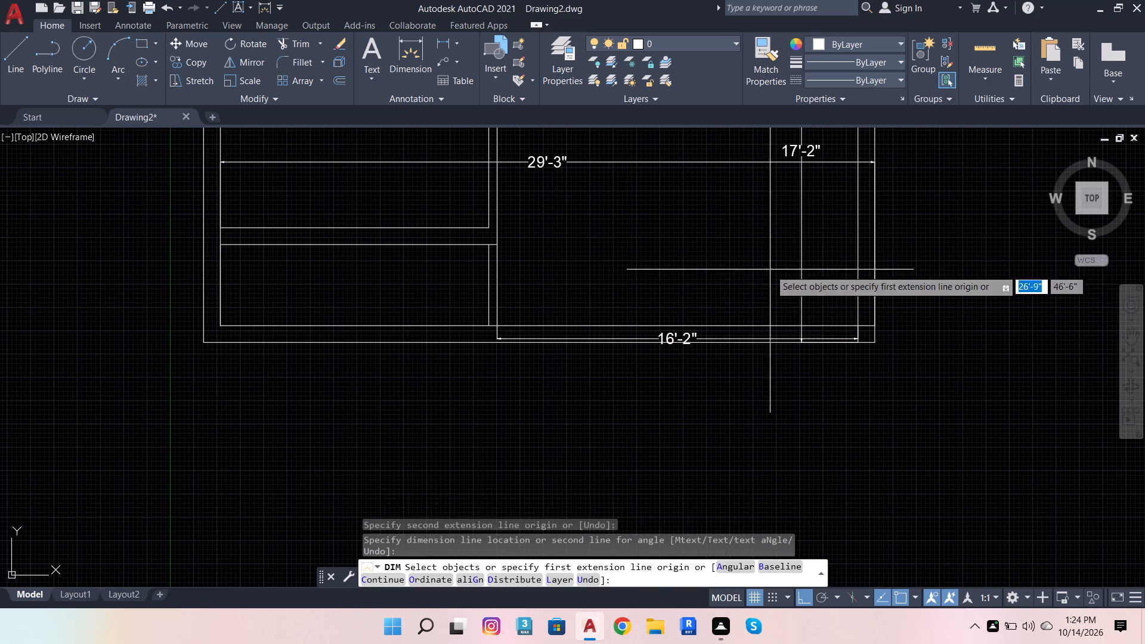
pyautogui.scroll(-3, 547, 271)
pyautogui.scroll(3, 529, 269)
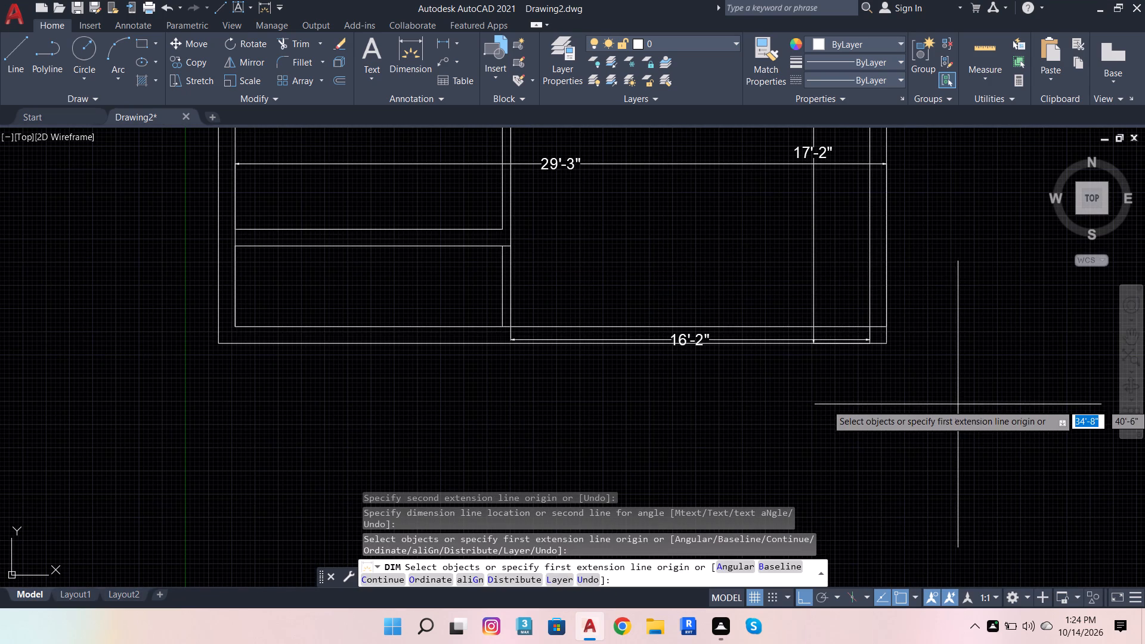
pyautogui.press('Escape')
pyautogui.press('Escape')
pyautogui.press('Escape')
pyautogui.press('Escape')
pyautogui.press('Escape')
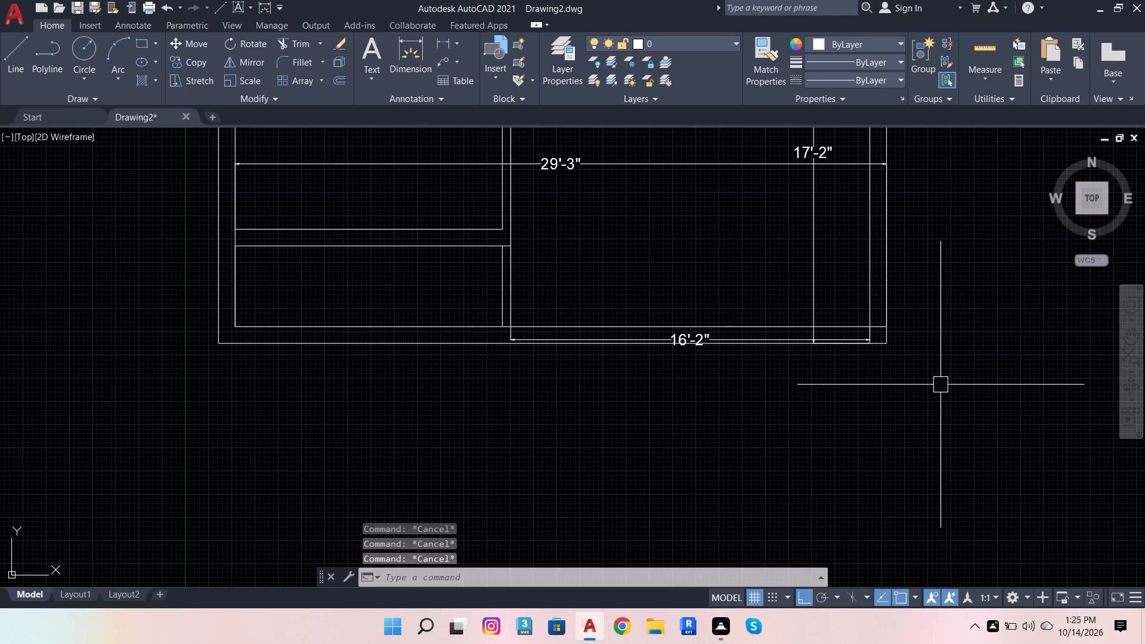
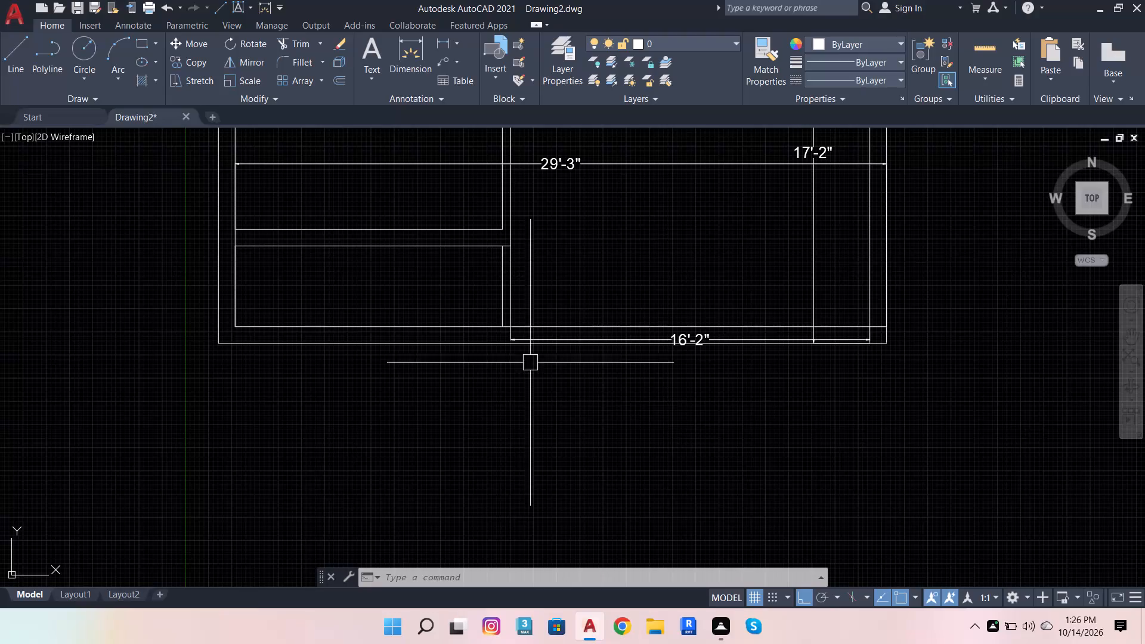
# Start a multiline text annotation for the floor plan drawn beside the reference image.
pyautogui.scroll(-2, 471, 356)
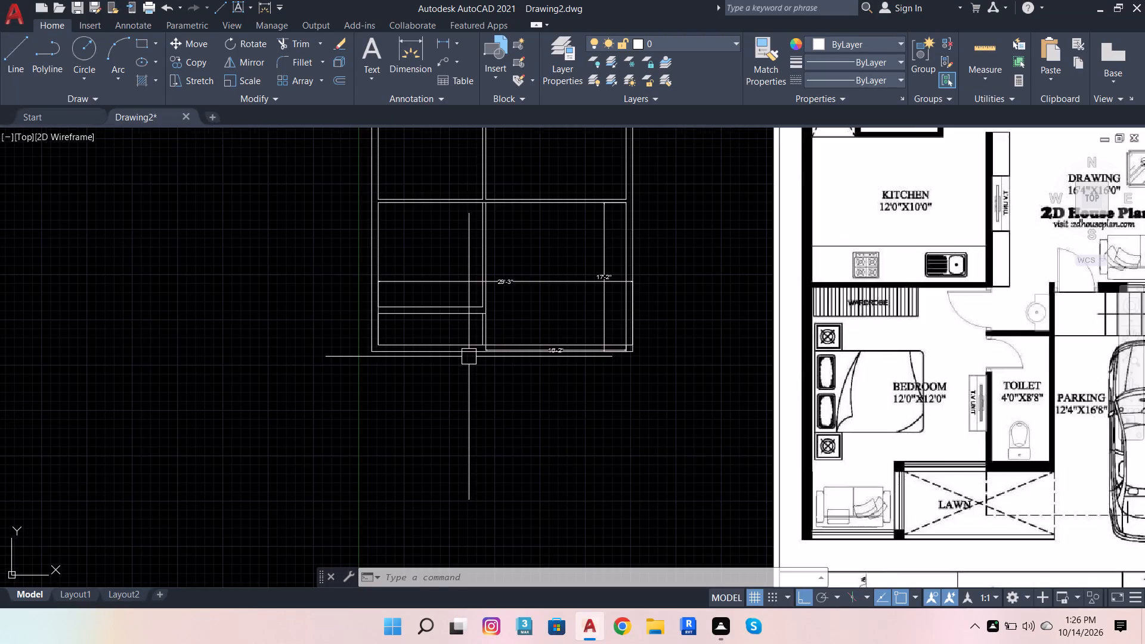
pyautogui.scroll(2, 617, 265)
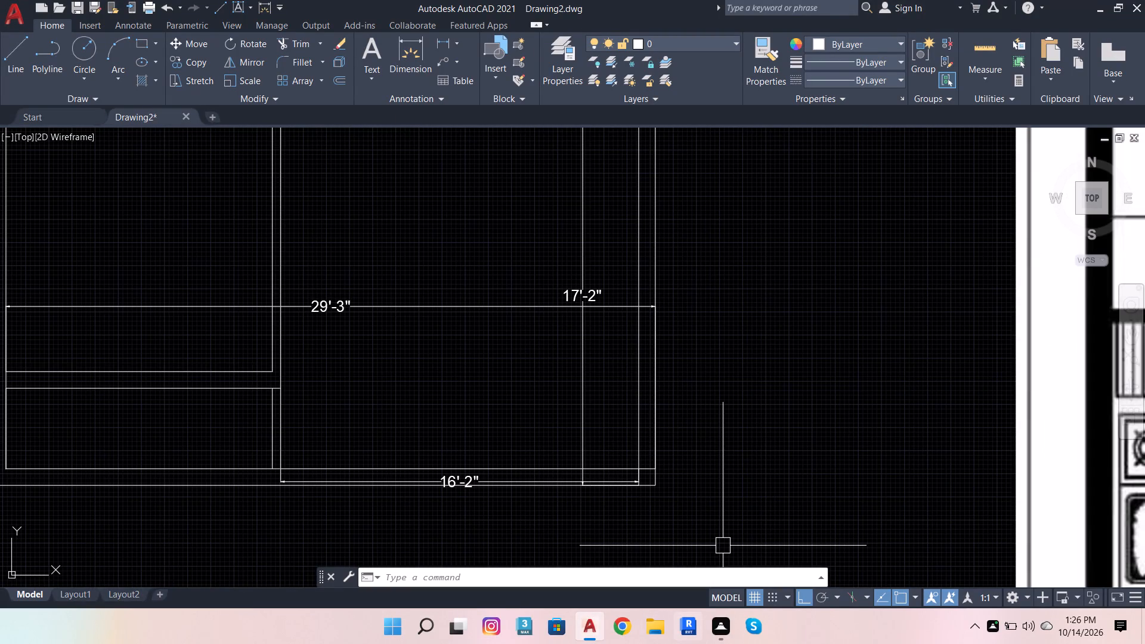
pyautogui.scroll(-3, 649, 333)
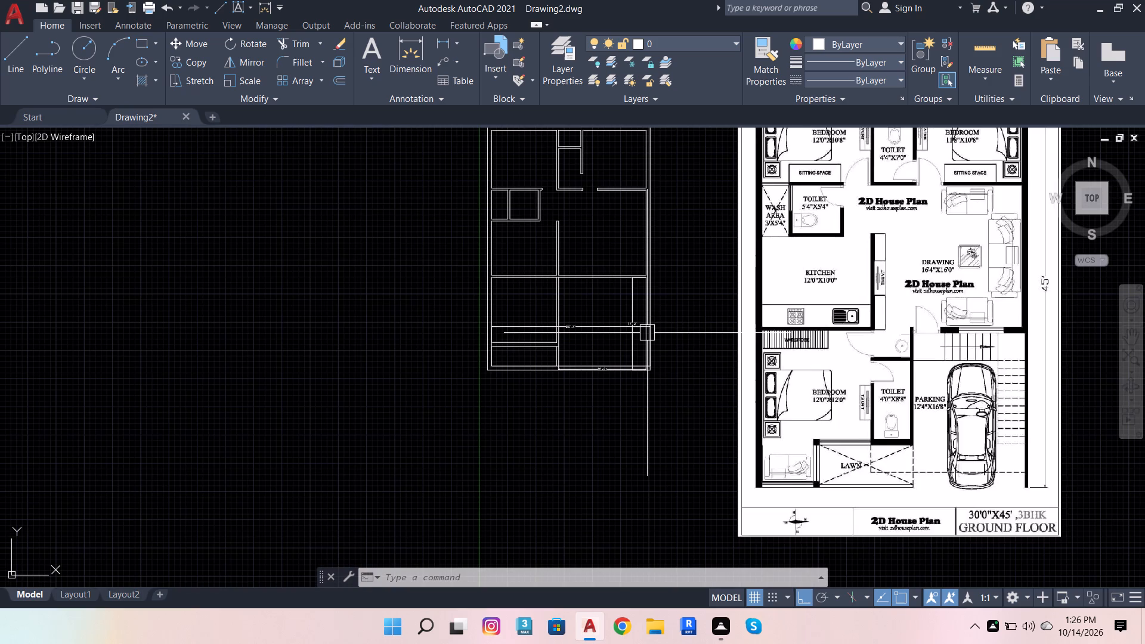
pyautogui.scroll(-1, 667, 419)
pyautogui.scroll(3, 790, 240)
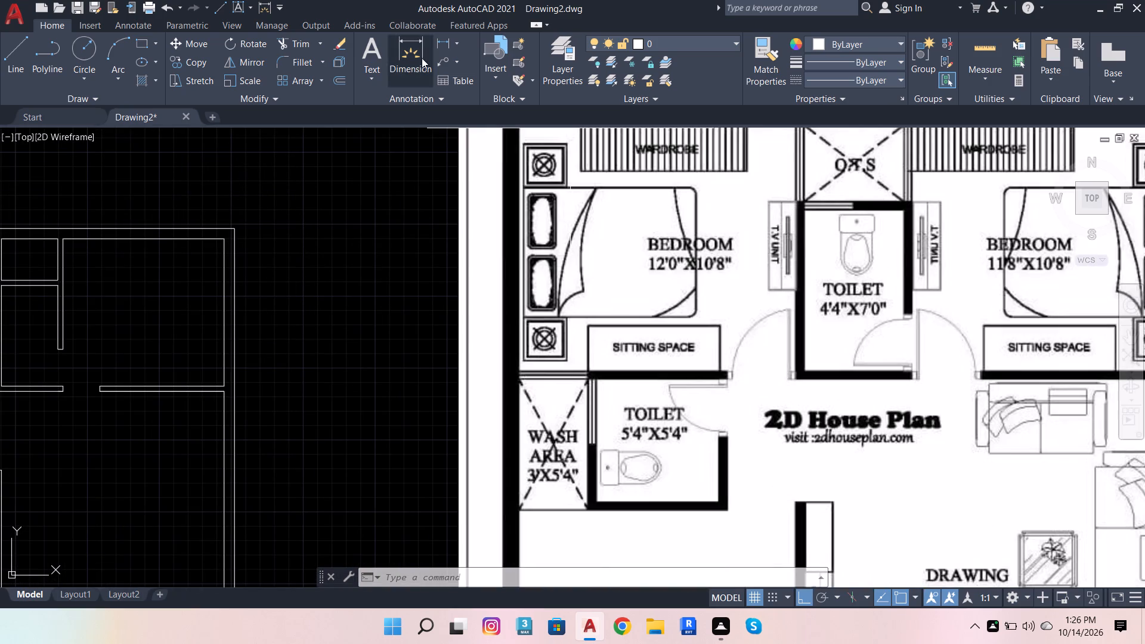
pyautogui.click(361, 49)
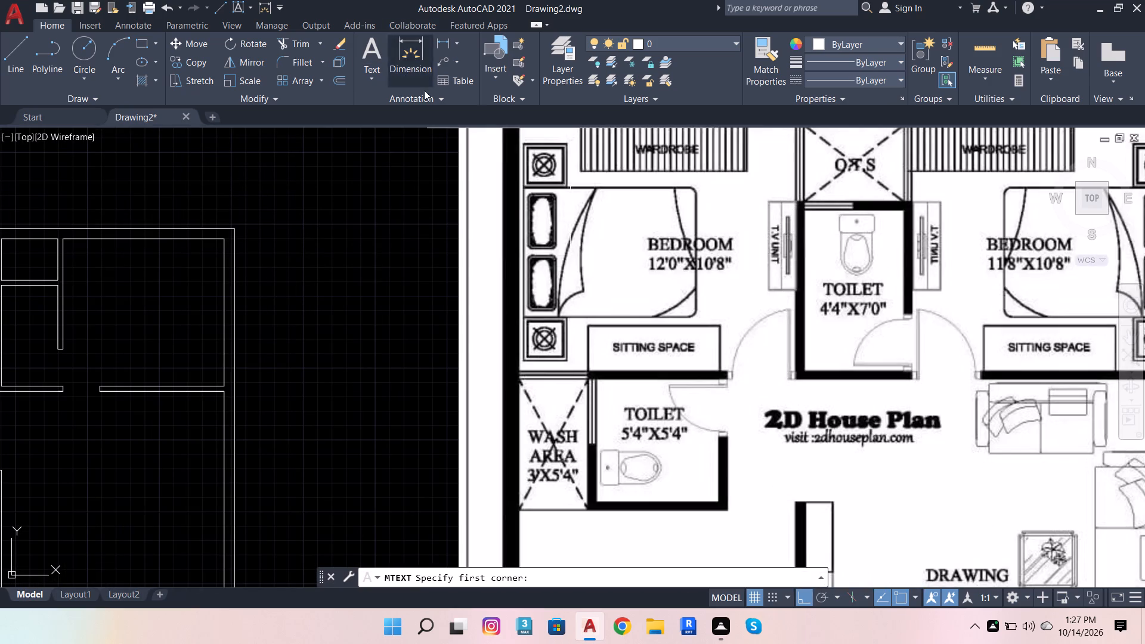
pyautogui.scroll(-1, 459, 235)
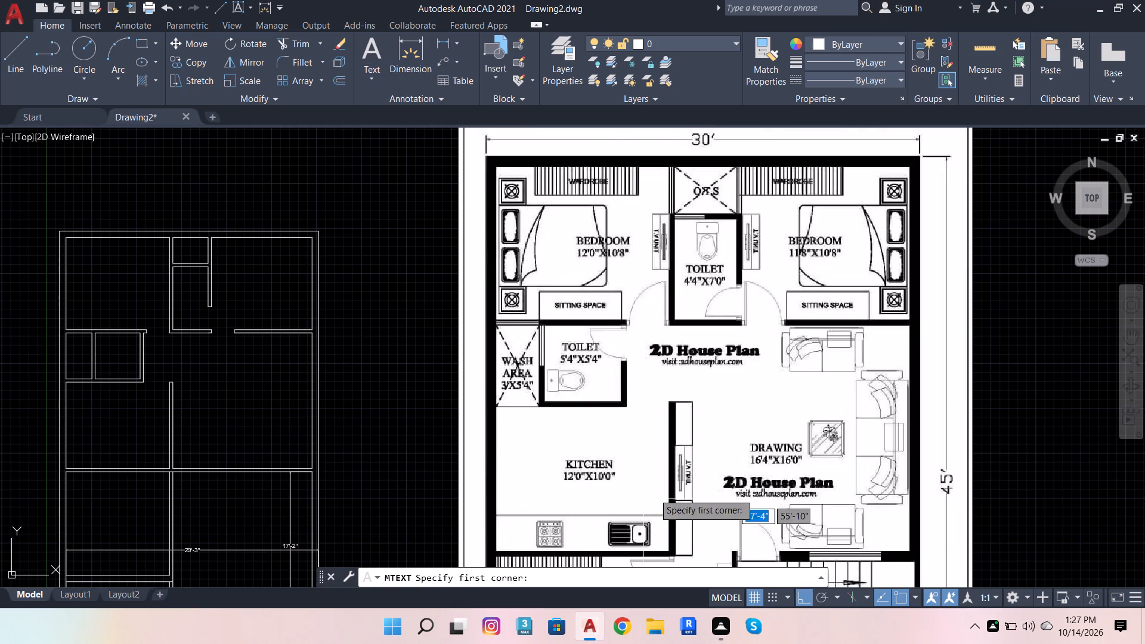
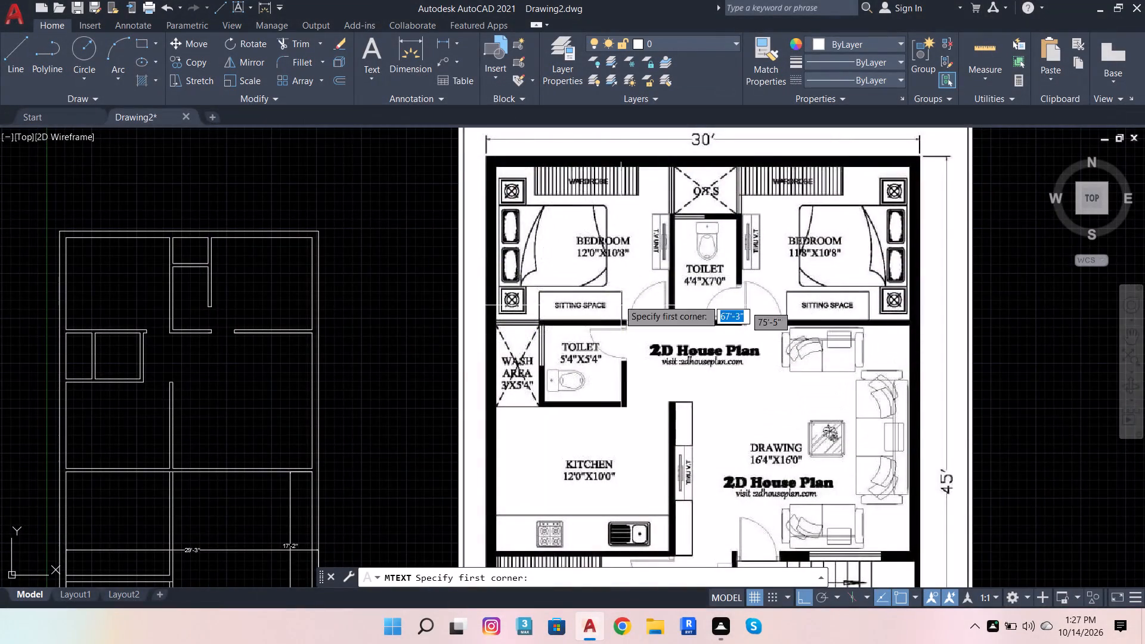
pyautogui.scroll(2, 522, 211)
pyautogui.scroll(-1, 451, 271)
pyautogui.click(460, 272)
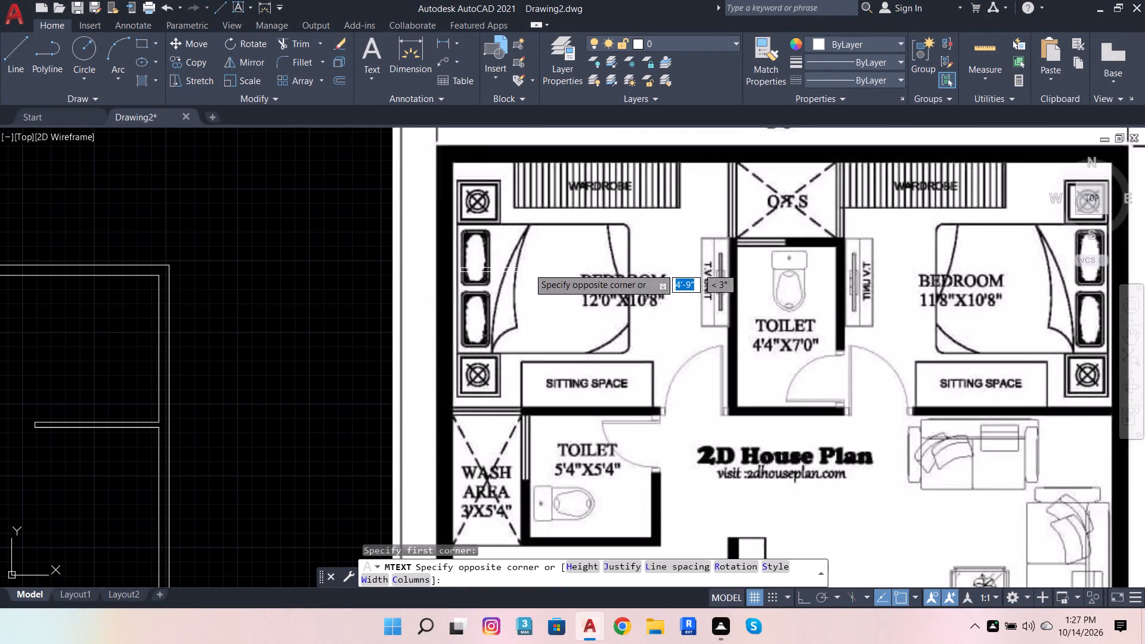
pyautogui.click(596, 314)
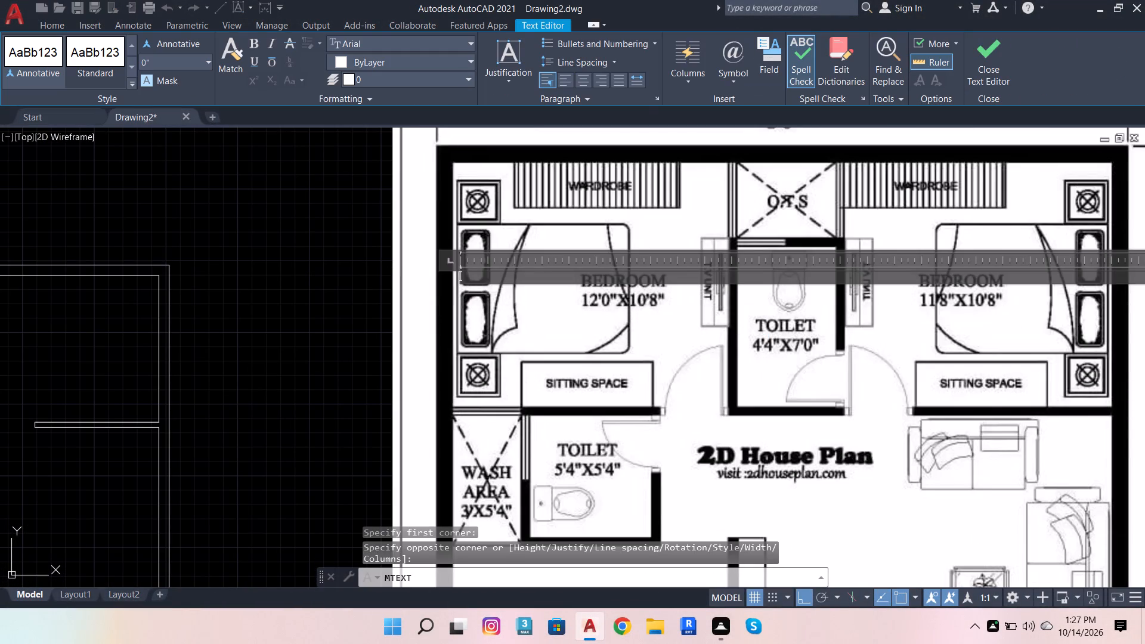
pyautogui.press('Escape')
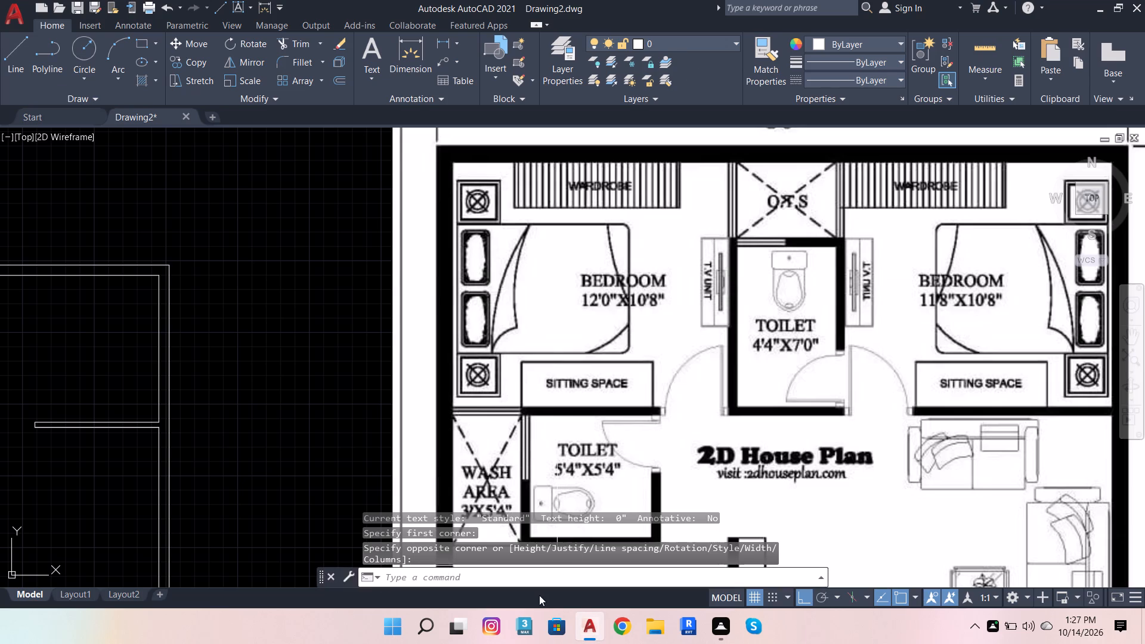
# Set the default text height (TEXTSIZE) to 6 inches.
pyautogui.click(540, 578)
pyautogui.write('TEXT')
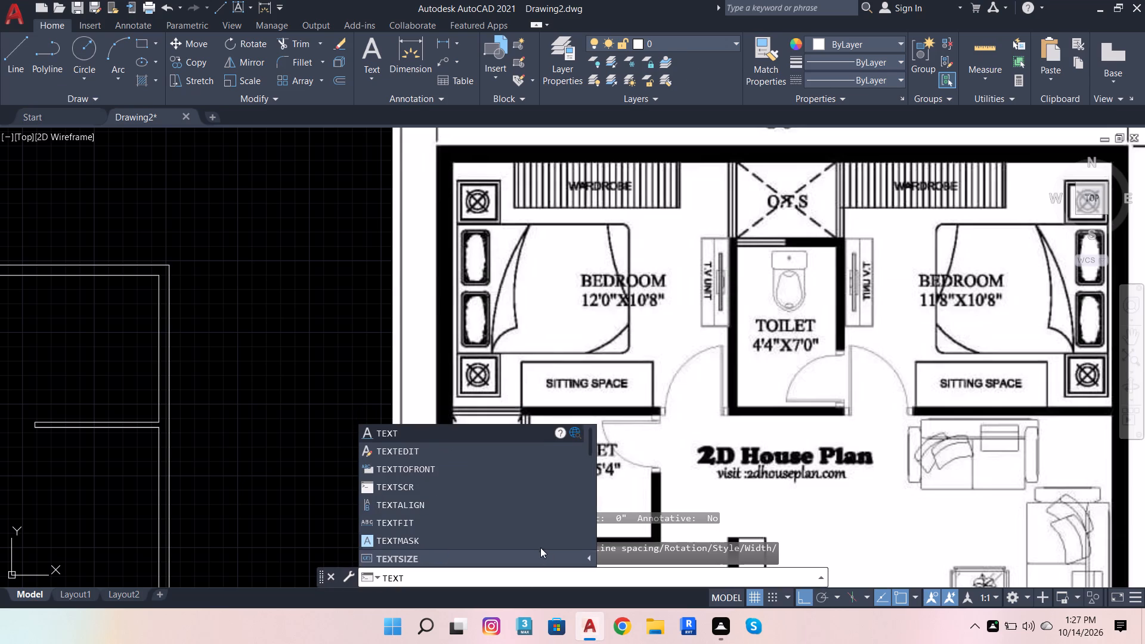
pyautogui.click(401, 555)
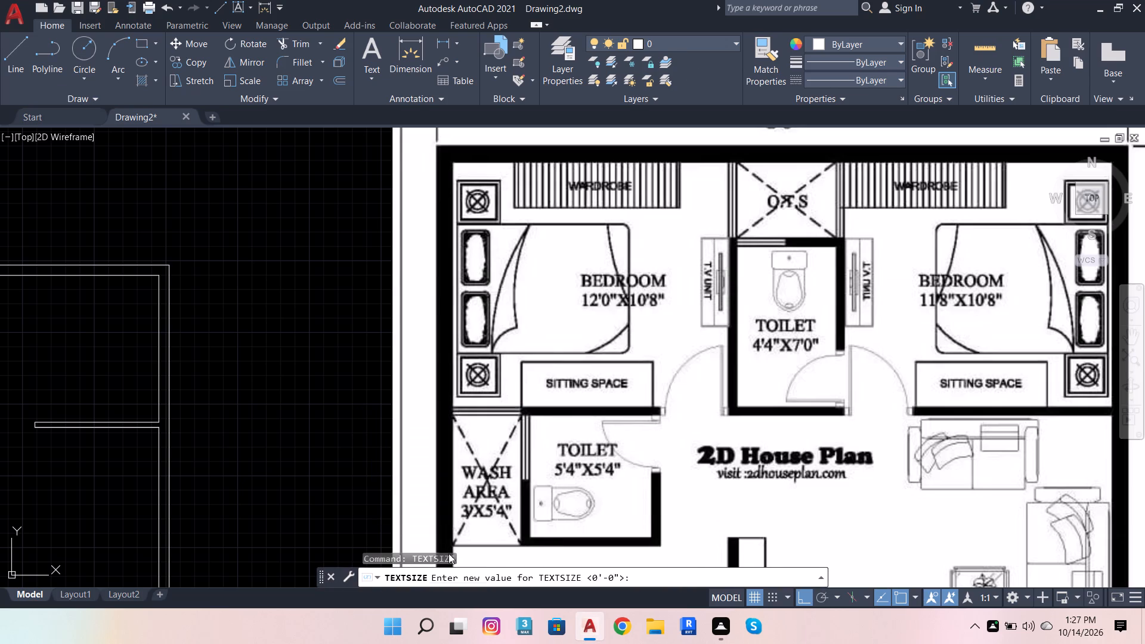
pyautogui.click(664, 574)
pyautogui.press('6')
pyautogui.press('Return')
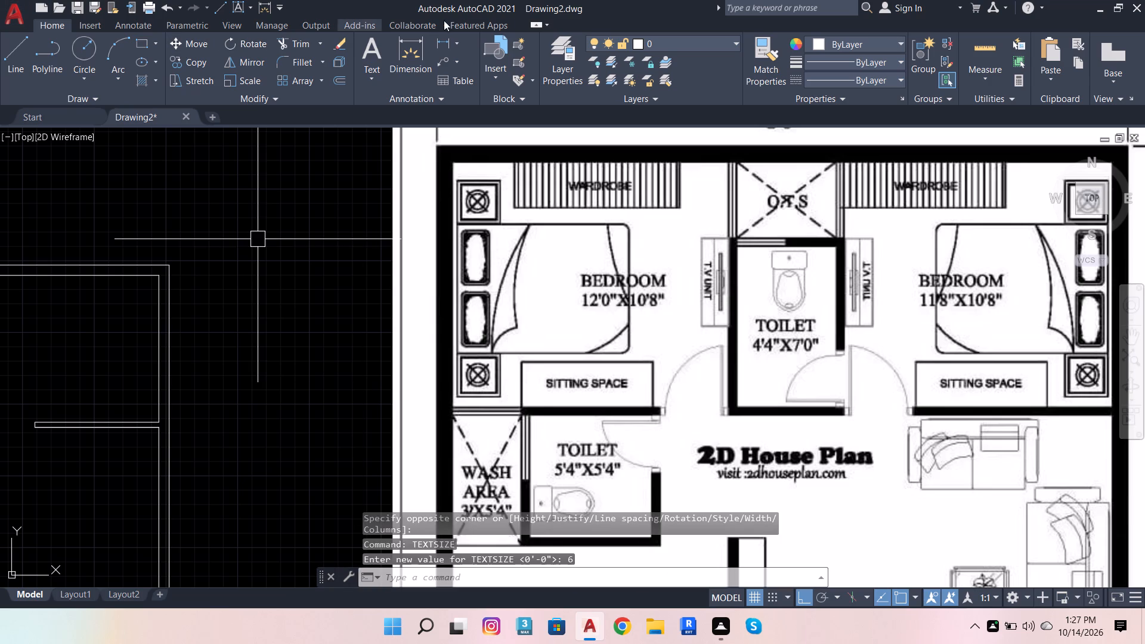
# Add a two-line multiline text label, BEDROOM over 12'0"X10'8", above the matching bedroom label on the reference image.
pyautogui.click(379, 41)
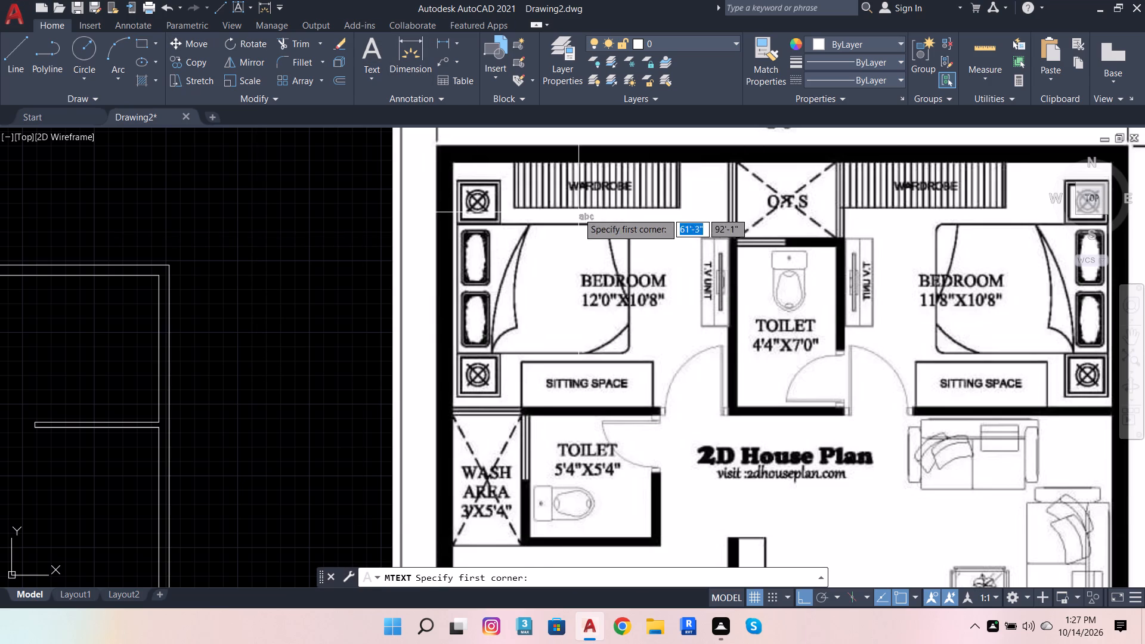
pyautogui.click(574, 215)
pyautogui.click(717, 241)
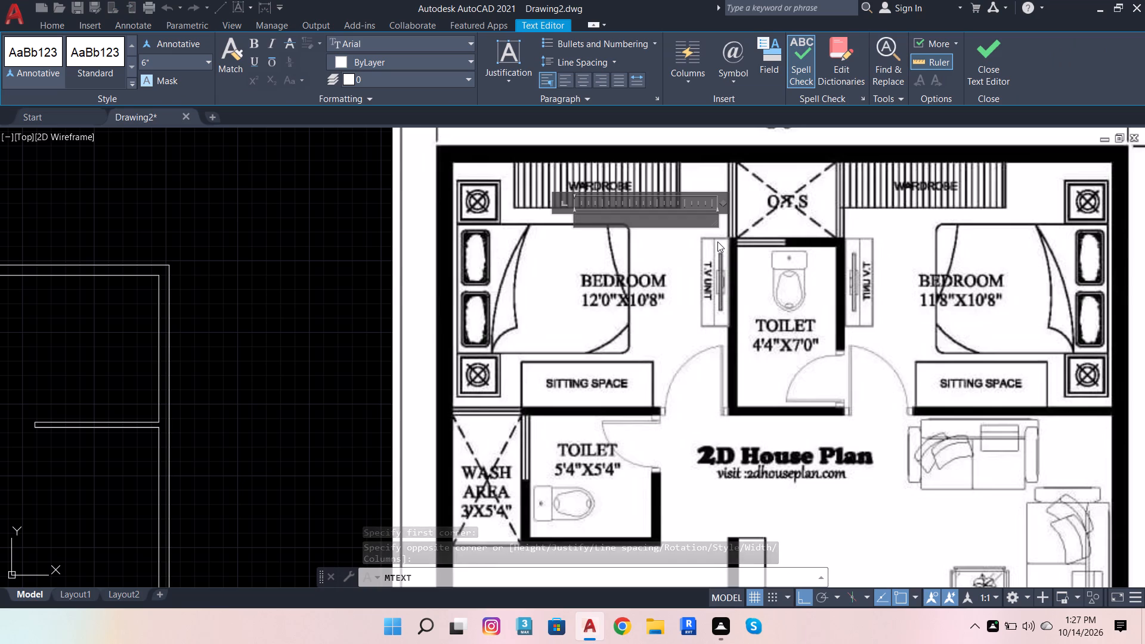
pyautogui.write('BED')
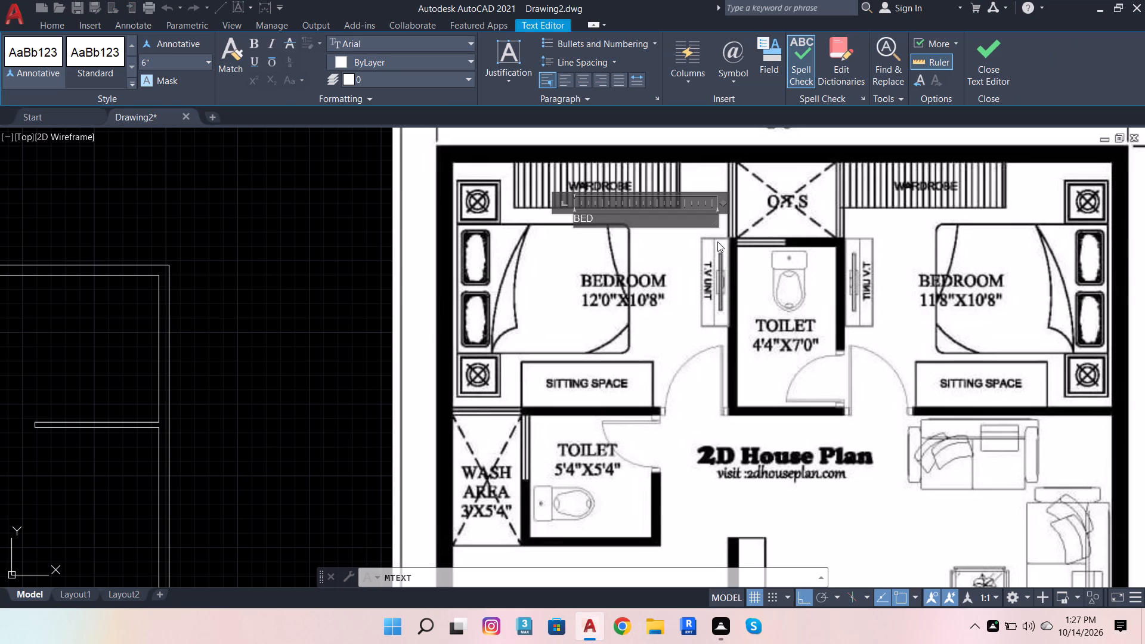
pyautogui.press('r')
pyautogui.write('OOM')
pyautogui.press('Return')
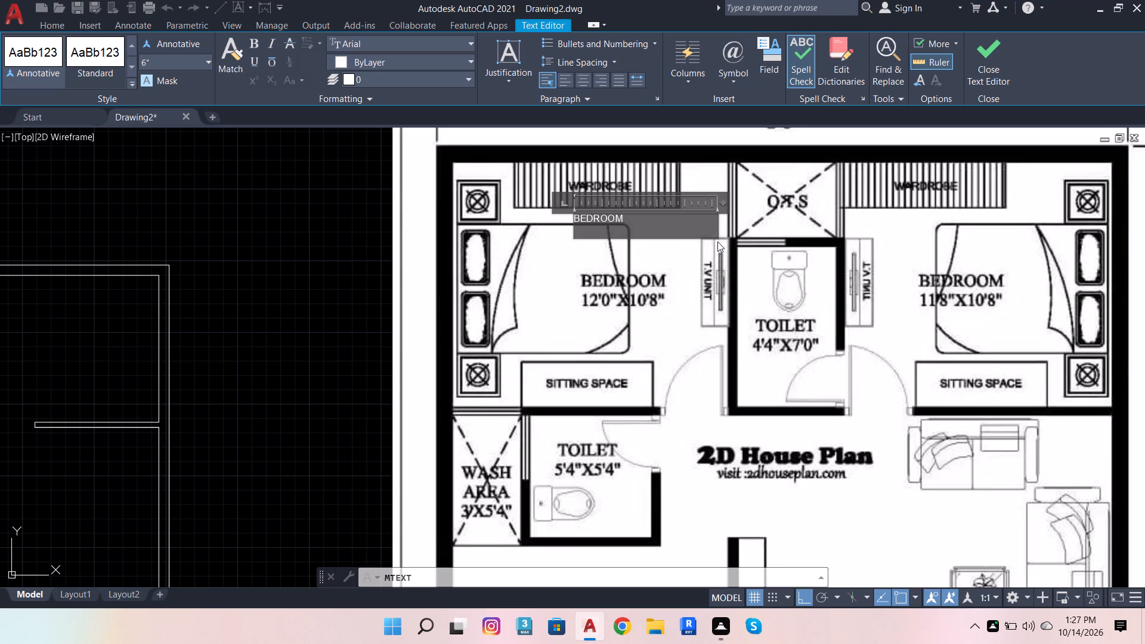
pyautogui.write("12'")
pyautogui.press('0')
pyautogui.hotkey('shift', '"')
pyautogui.press('x')
pyautogui.write("10'")
pyautogui.press('8')
pyautogui.hotkey('shift', '"')
pyautogui.click(682, 275)
# Add a centred two-line text label, TOILET over 4'4" X 7'0", in the toilet between the bedrooms on the reference image.
pyautogui.click(364, 48)
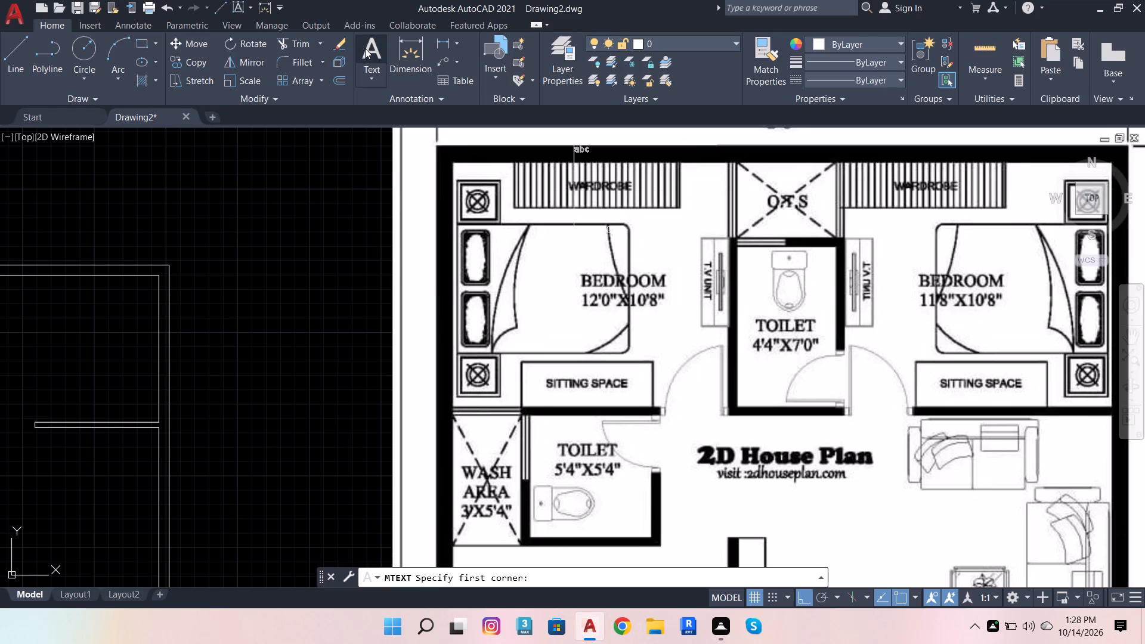
pyautogui.scroll(-2, 308, 128)
pyautogui.scroll(3, 449, 162)
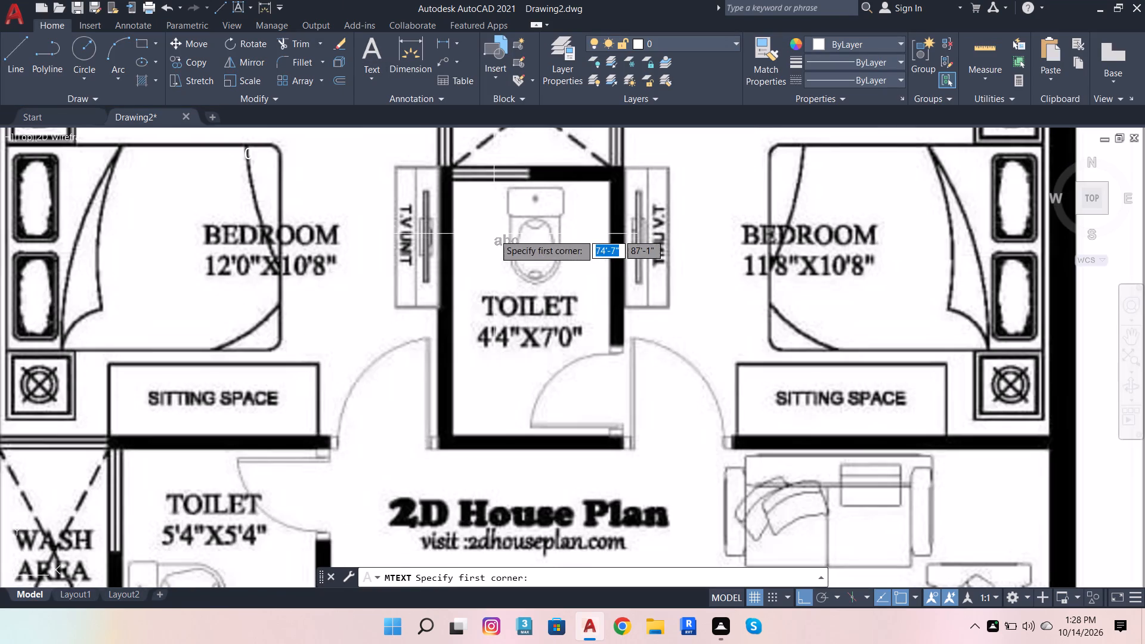
pyautogui.click(476, 225)
pyautogui.click(609, 256)
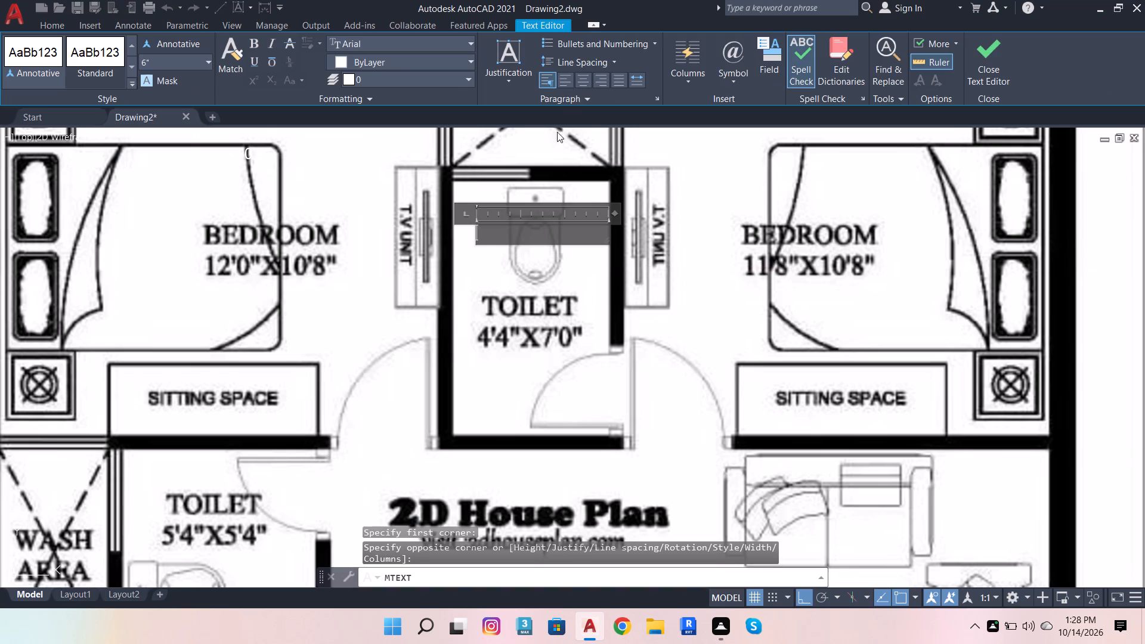
pyautogui.click(575, 80)
pyautogui.click(556, 216)
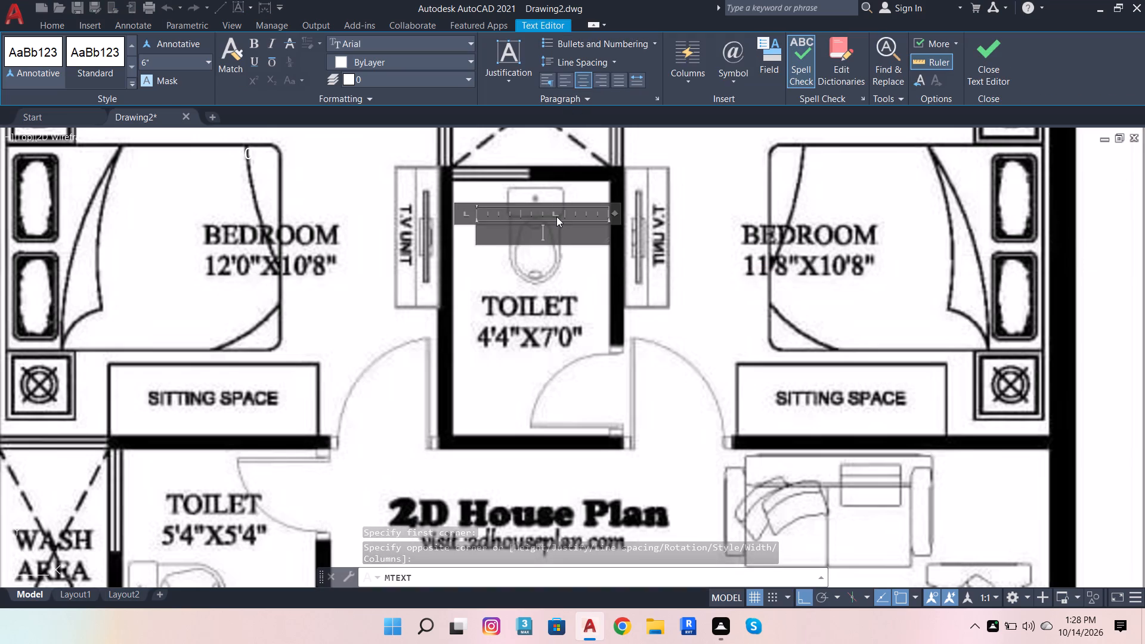
pyautogui.press('t')
pyautogui.write('OILET')
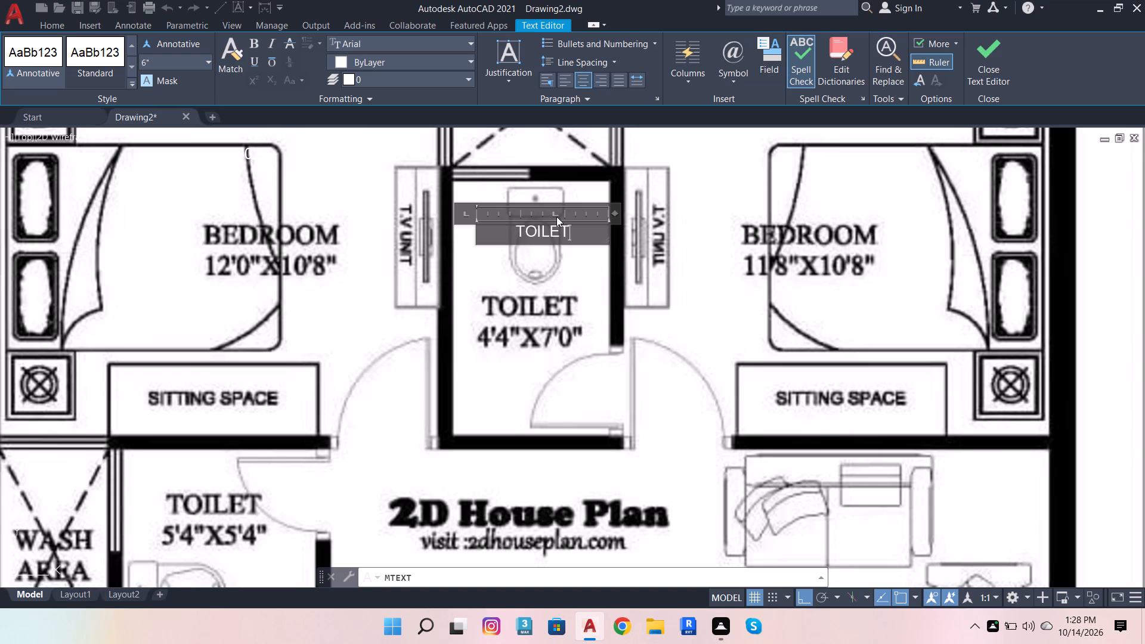
pyautogui.press('Return')
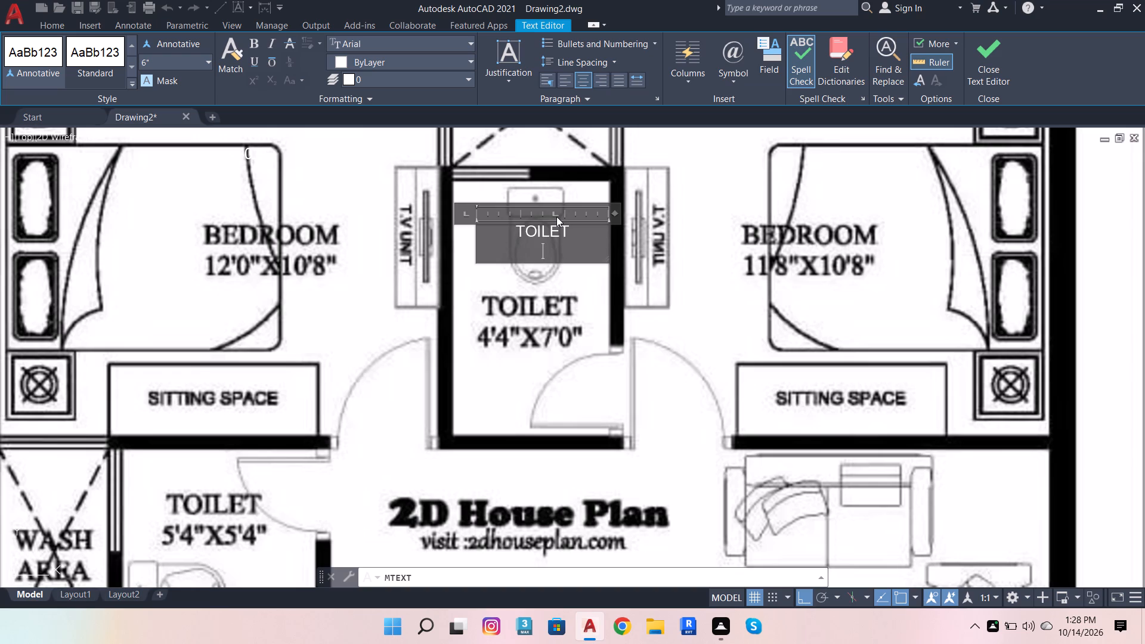
pyautogui.write('4\'4"')
pyautogui.press('space')
pyautogui.write('X')
pyautogui.press('space')
pyautogui.write("7'")
pyautogui.press('0')
pyautogui.hotkey('shift', '"')
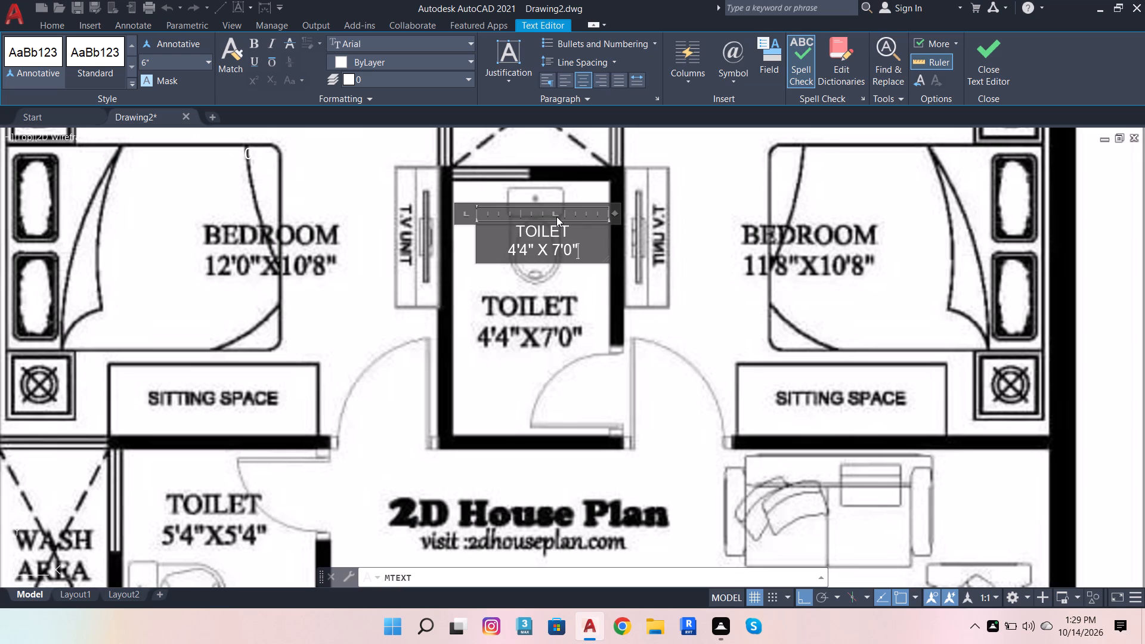
pyautogui.click(603, 337)
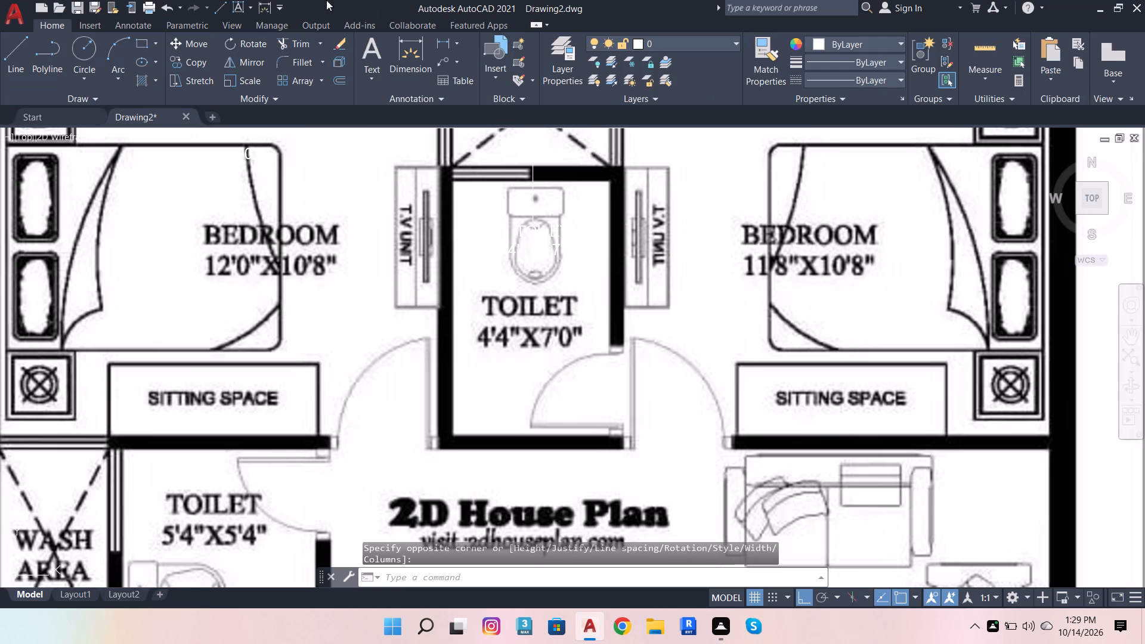
# Add a centred two-line multiline text label, BEDROOM over 11'8" X 10'8", above the matching bedroom label on the reference image.
pyautogui.click(377, 42)
pyautogui.scroll(-3, 327, 107)
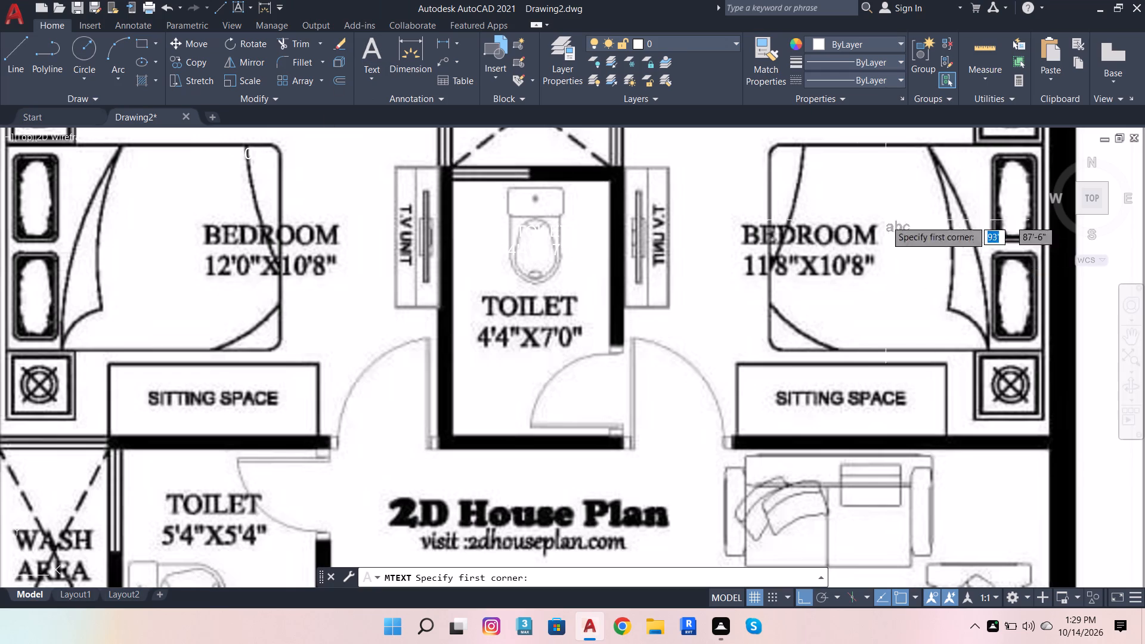
pyautogui.scroll(2, 819, 163)
pyautogui.click(590, 165)
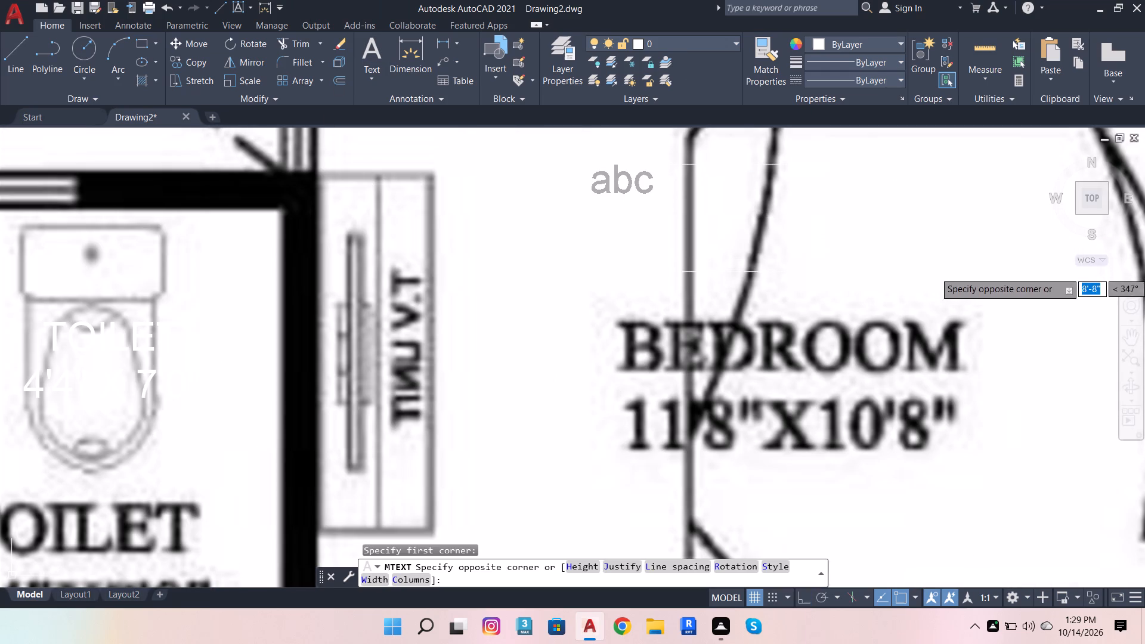
pyautogui.click(1050, 234)
pyautogui.click(1050, 234)
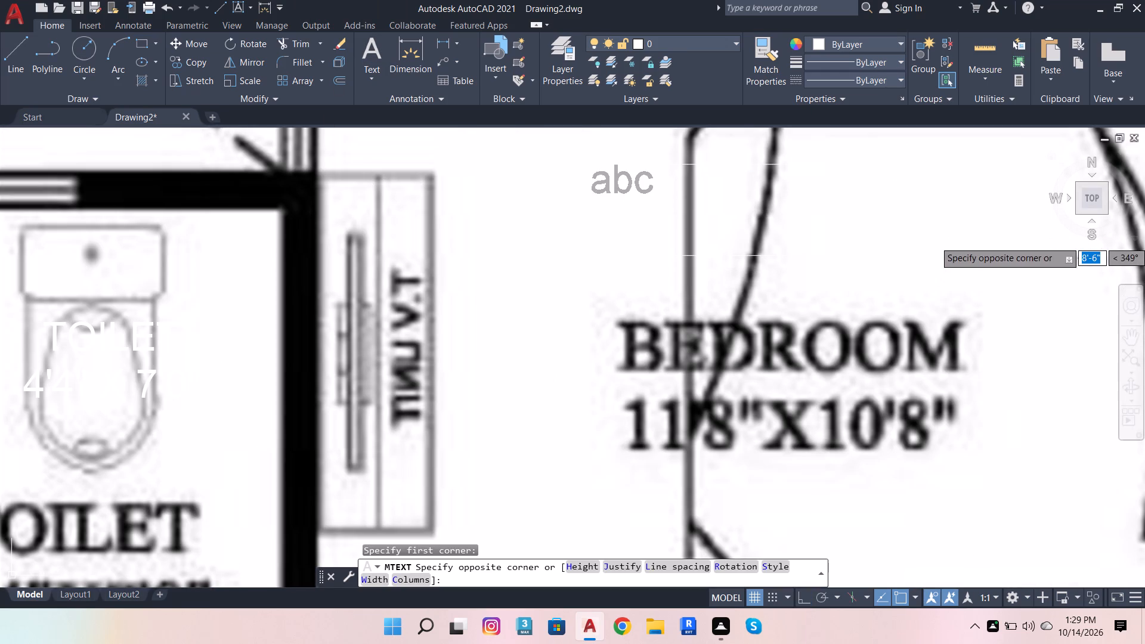
pyautogui.click(1078, 247)
pyautogui.click(933, 241)
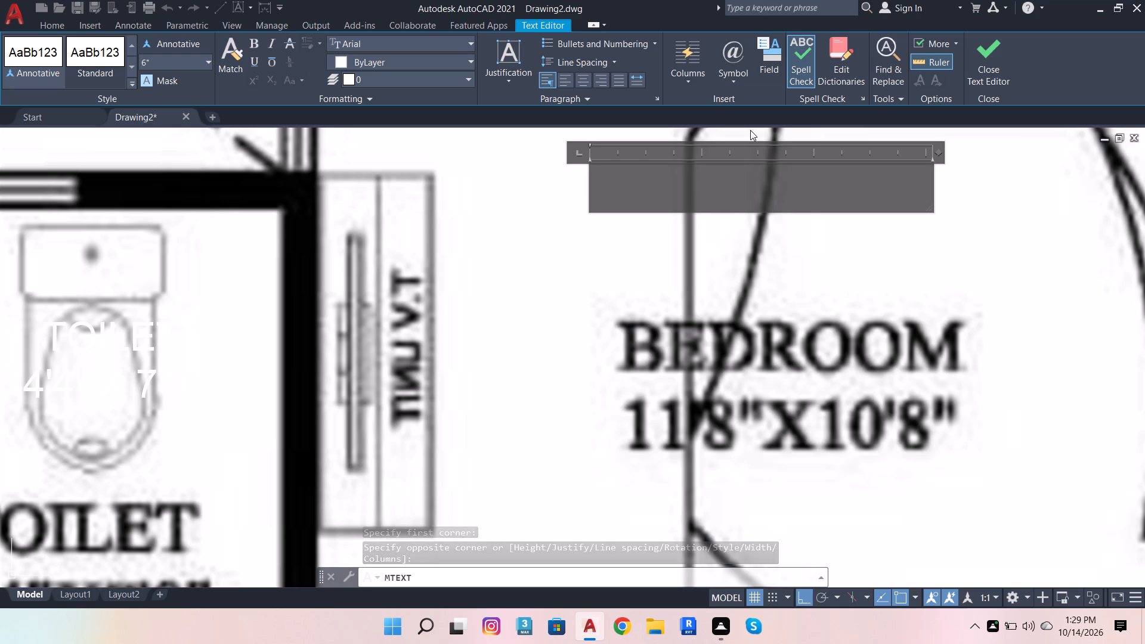
pyautogui.click(575, 80)
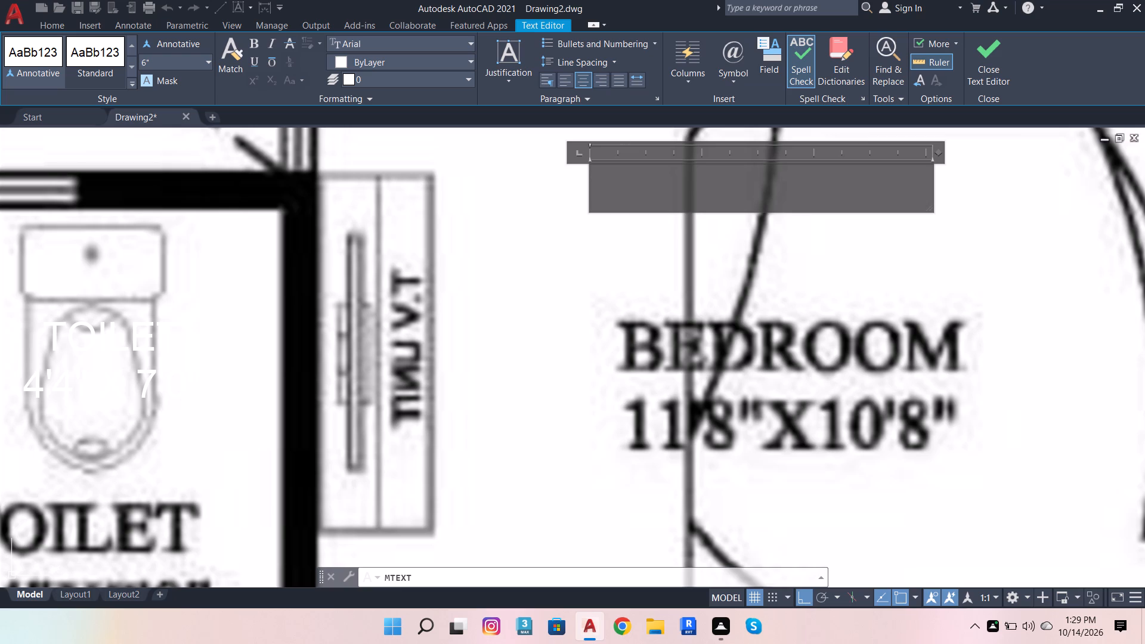
pyautogui.write('BEDROOM')
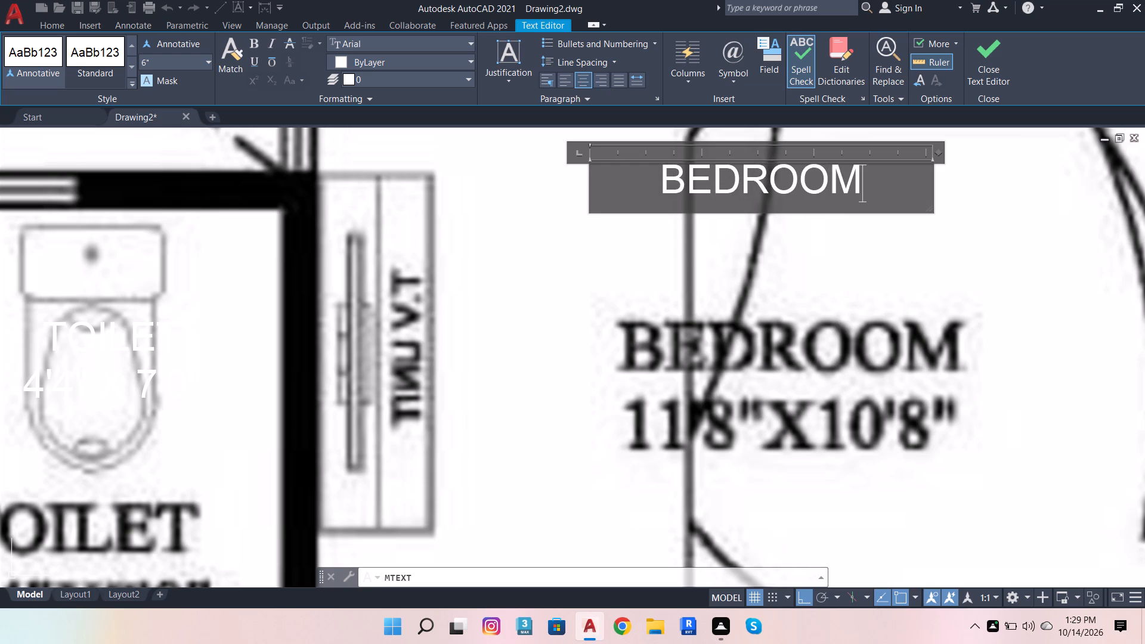
pyautogui.press('Return')
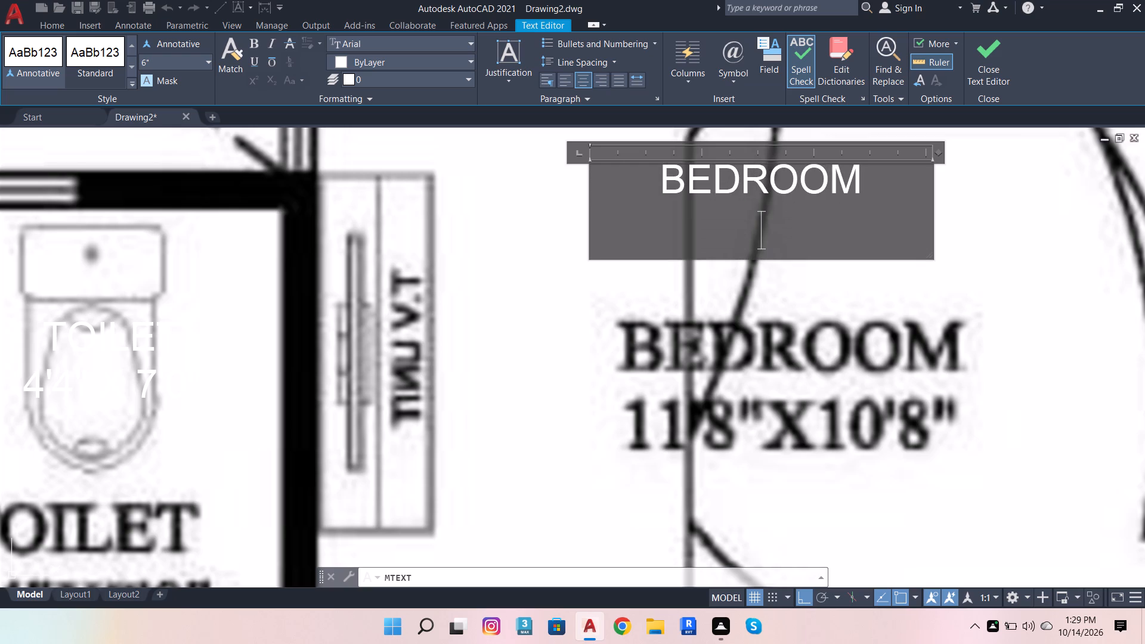
pyautogui.write("11'")
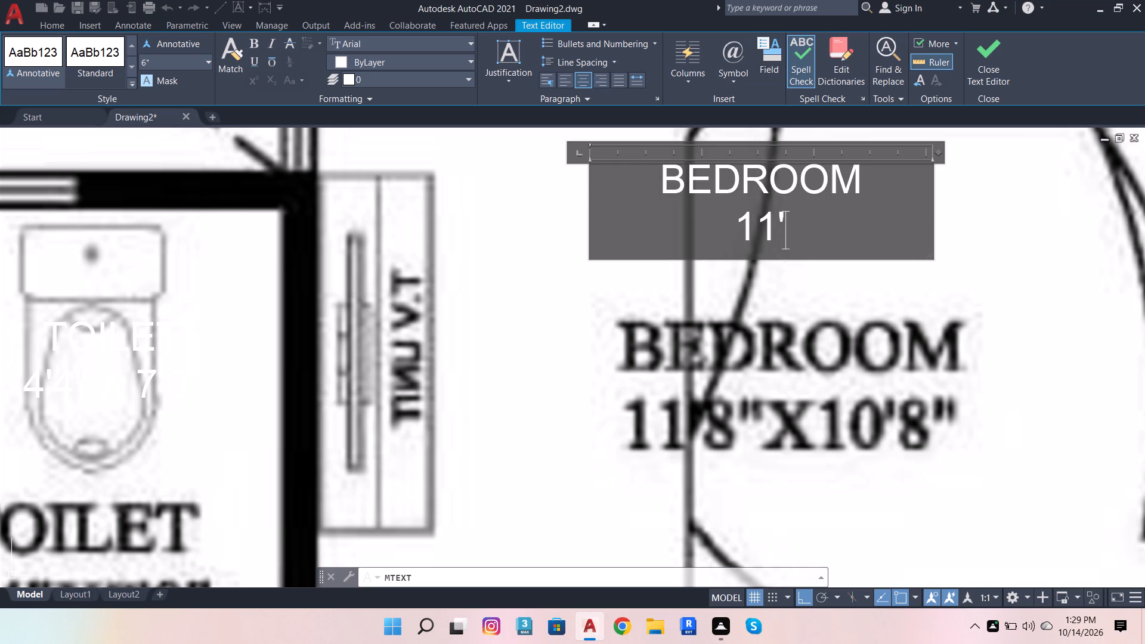
pyautogui.press('8')
pyautogui.write('" X')
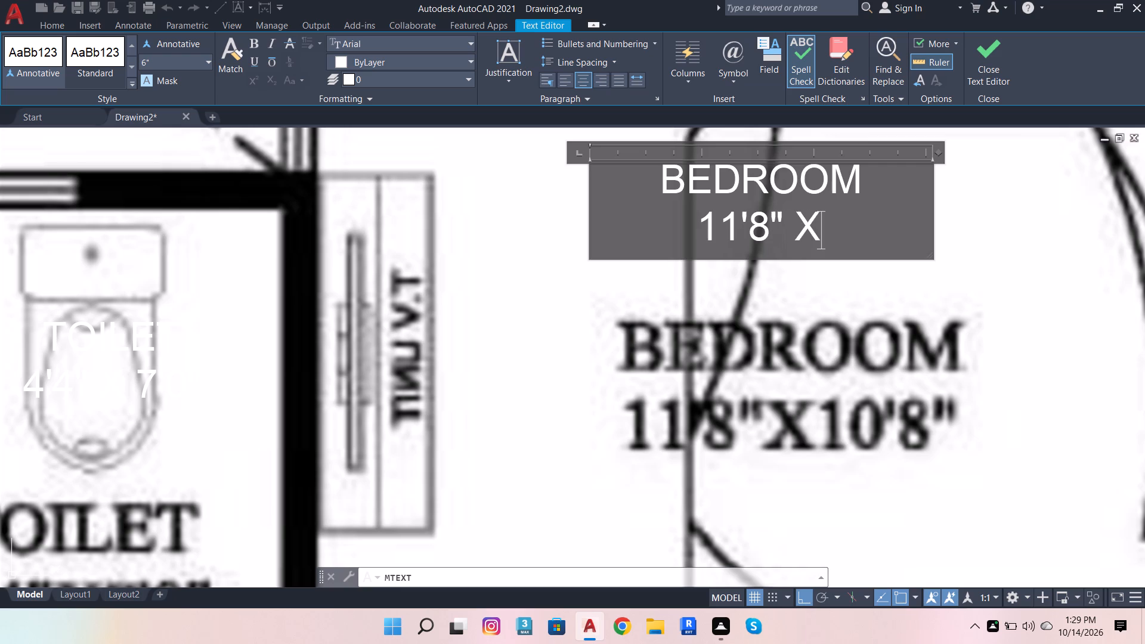
pyautogui.press('space')
pyautogui.write("10'")
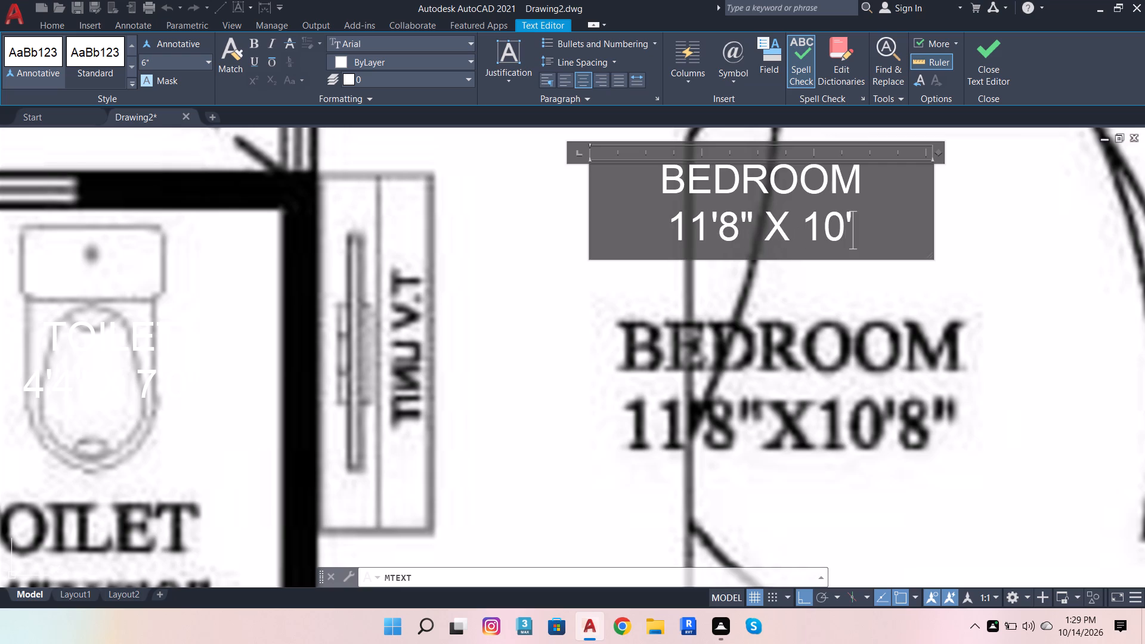
pyautogui.press('8')
pyautogui.hotkey('shift', '"')
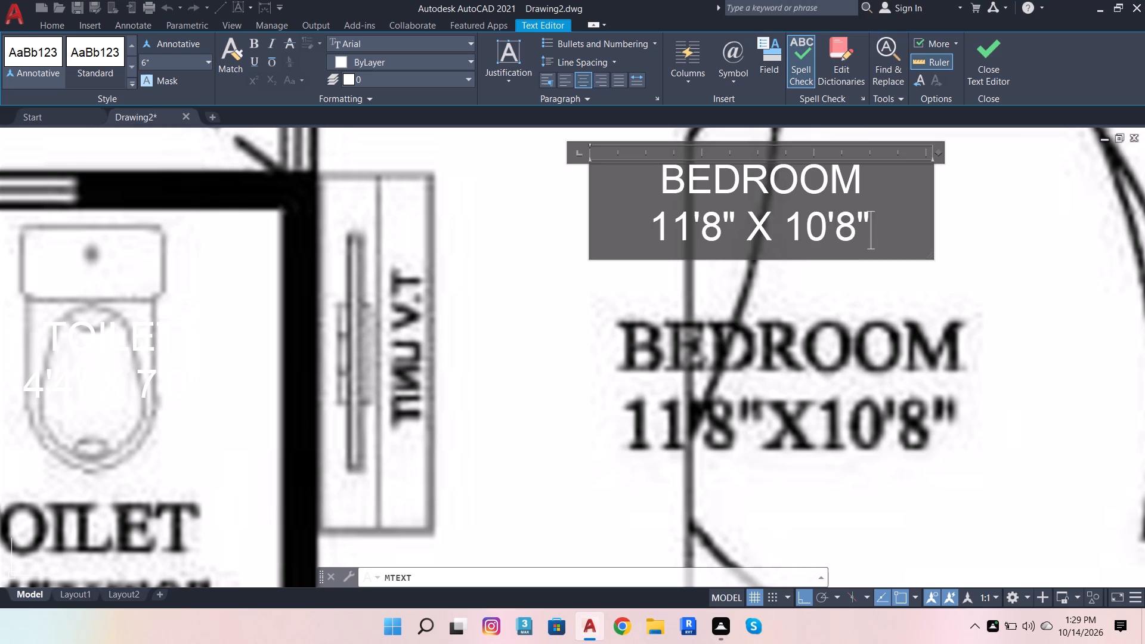
pyautogui.scroll(-3, 856, 160)
pyautogui.click(878, 194)
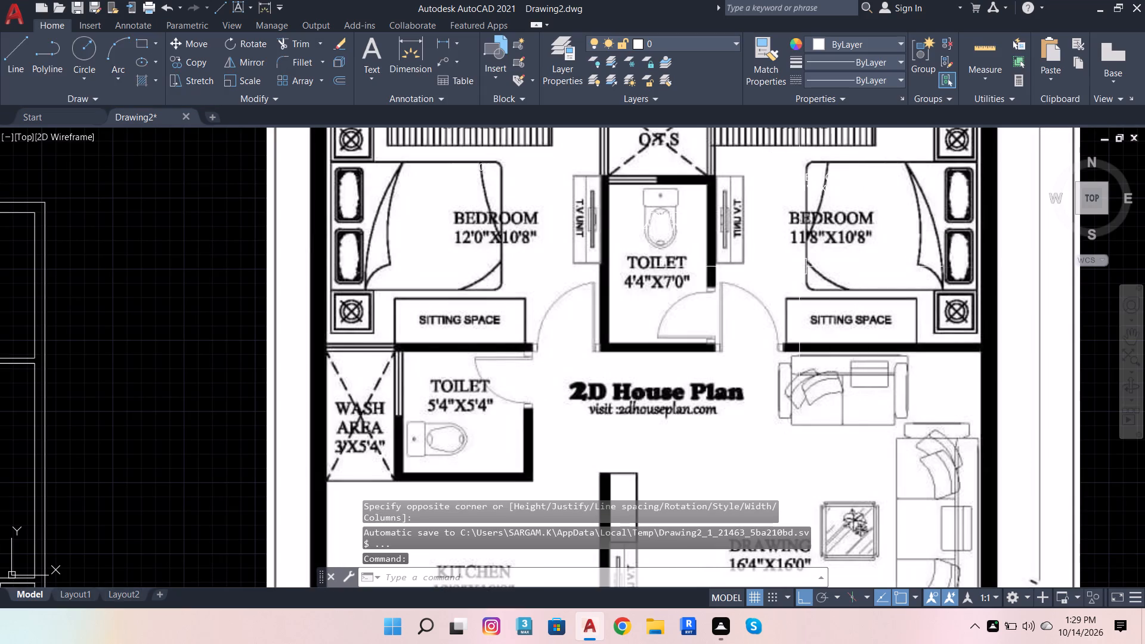
# Add a centred three-line text label, WASH, AREA and 3' X5'4", in the wash area on the reference image.
pyautogui.click(371, 48)
pyautogui.scroll(2, 386, 392)
pyautogui.click(272, 344)
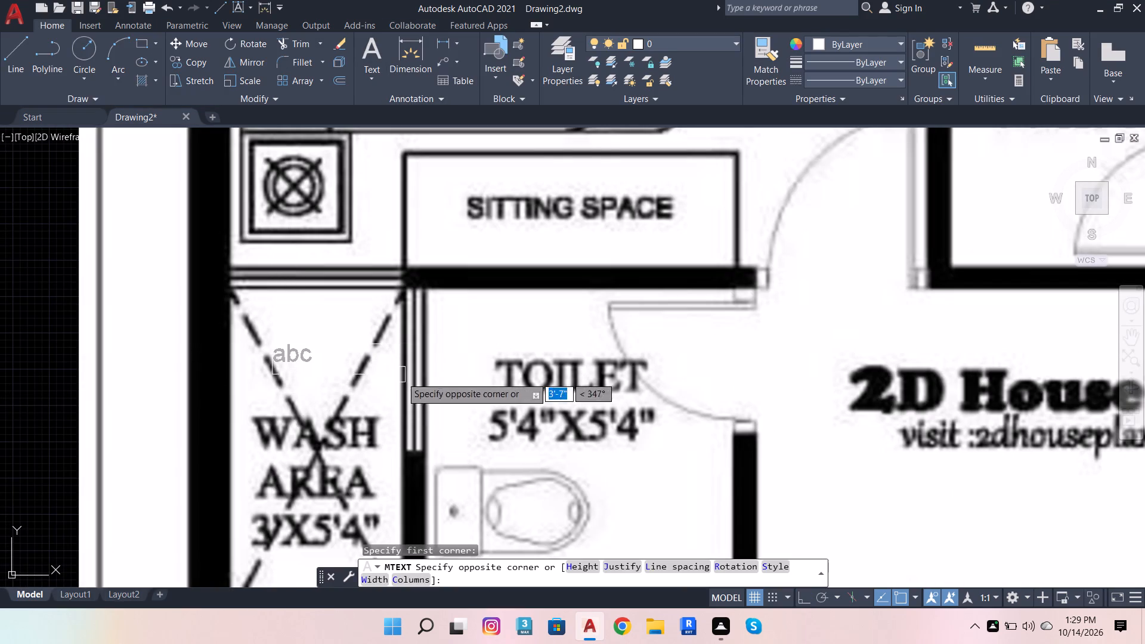
pyautogui.click(471, 411)
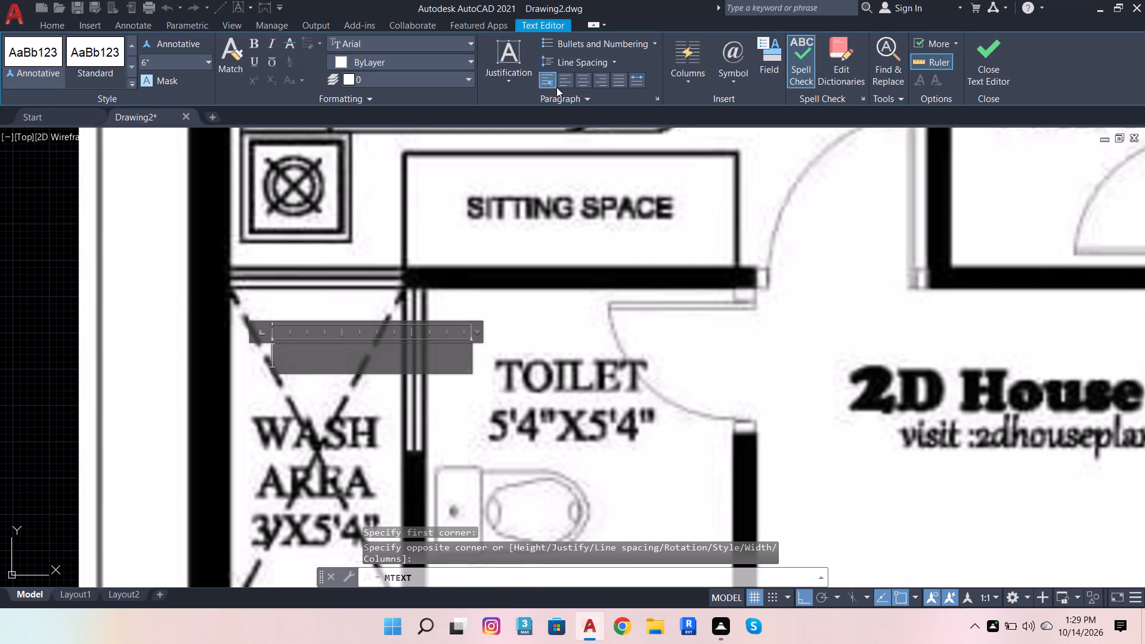
pyautogui.click(584, 83)
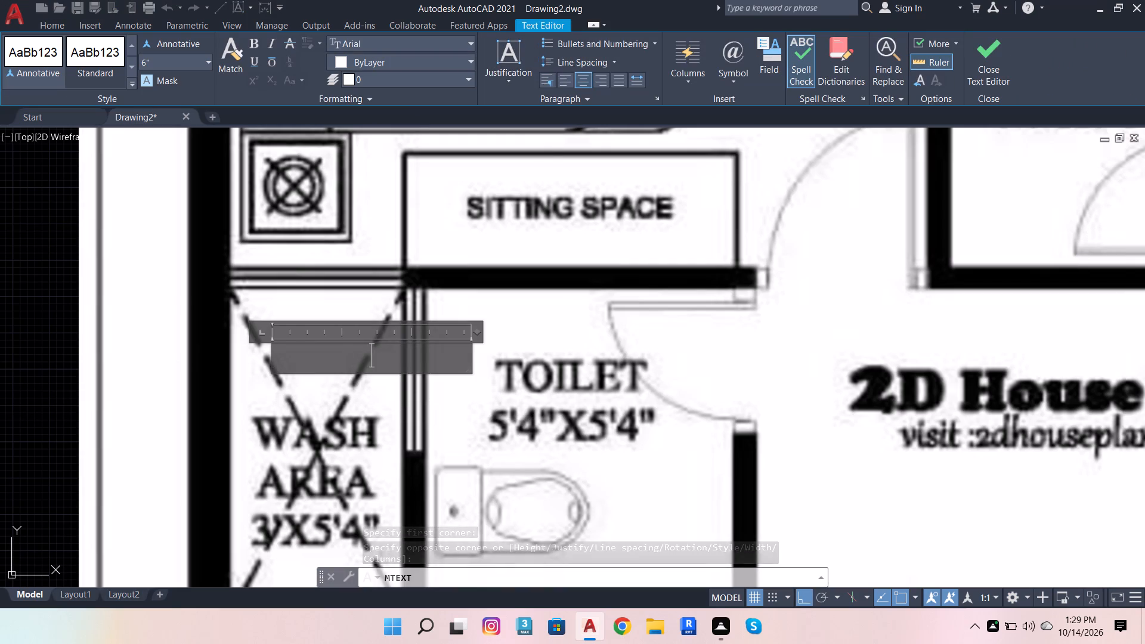
pyautogui.write('WASH')
pyautogui.press('space')
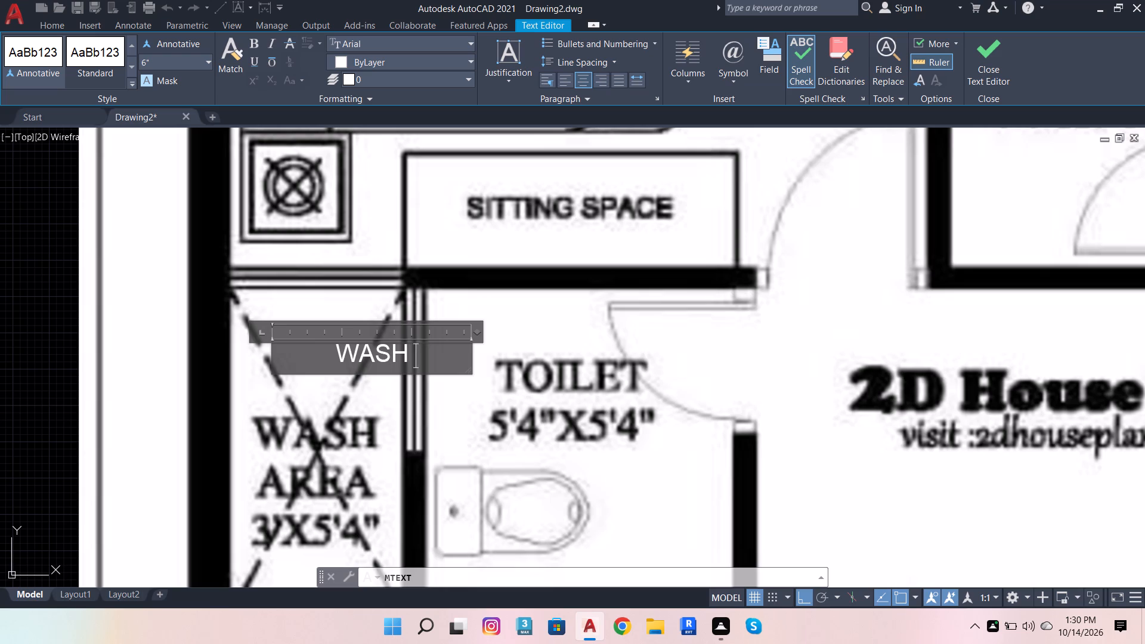
pyautogui.press('Return')
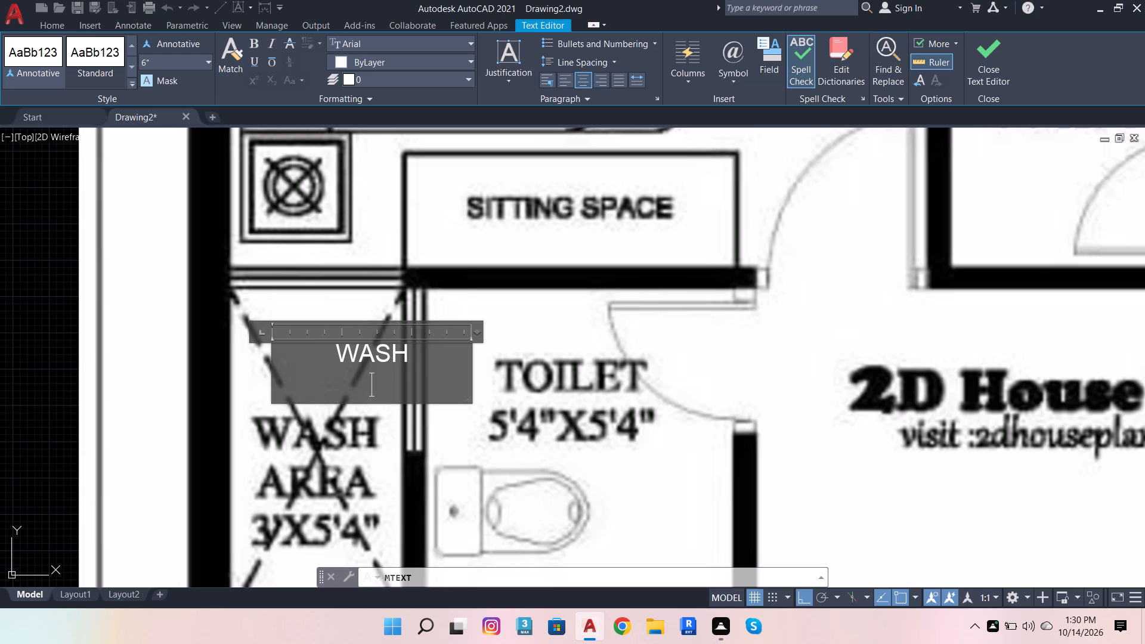
pyautogui.write('AREA')
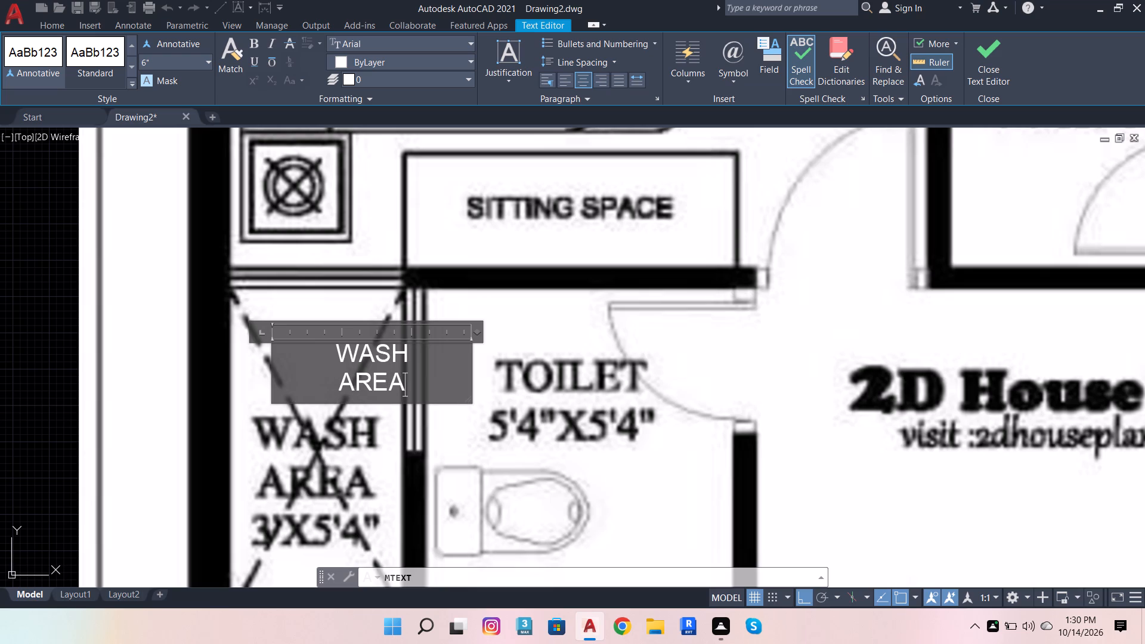
pyautogui.press('Return')
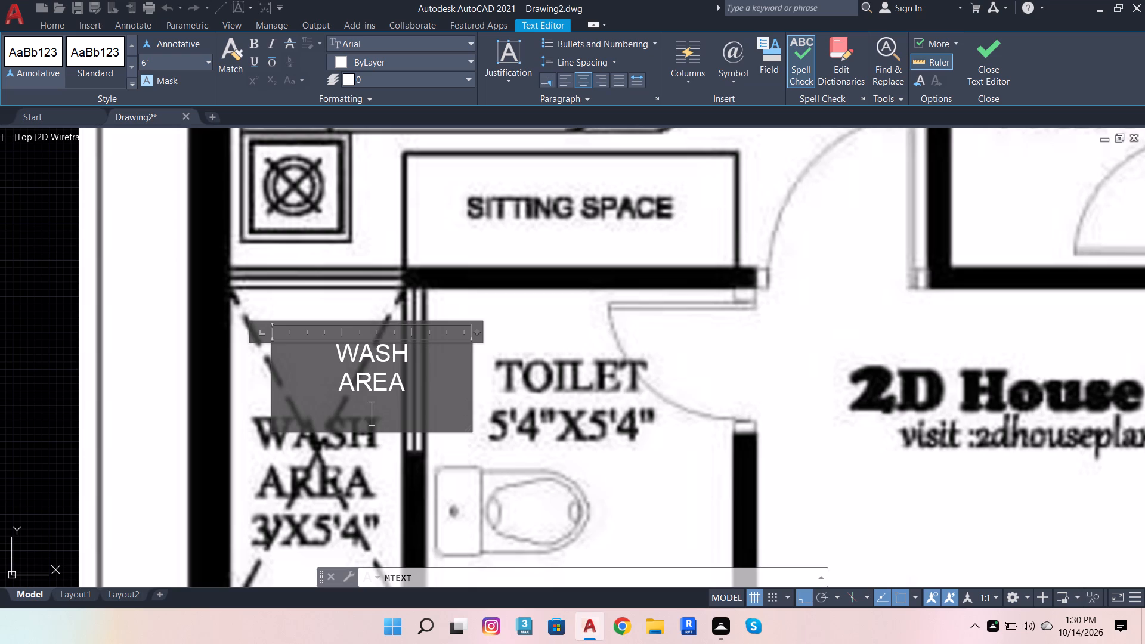
pyautogui.write("3'")
pyautogui.press('space')
pyautogui.press('x')
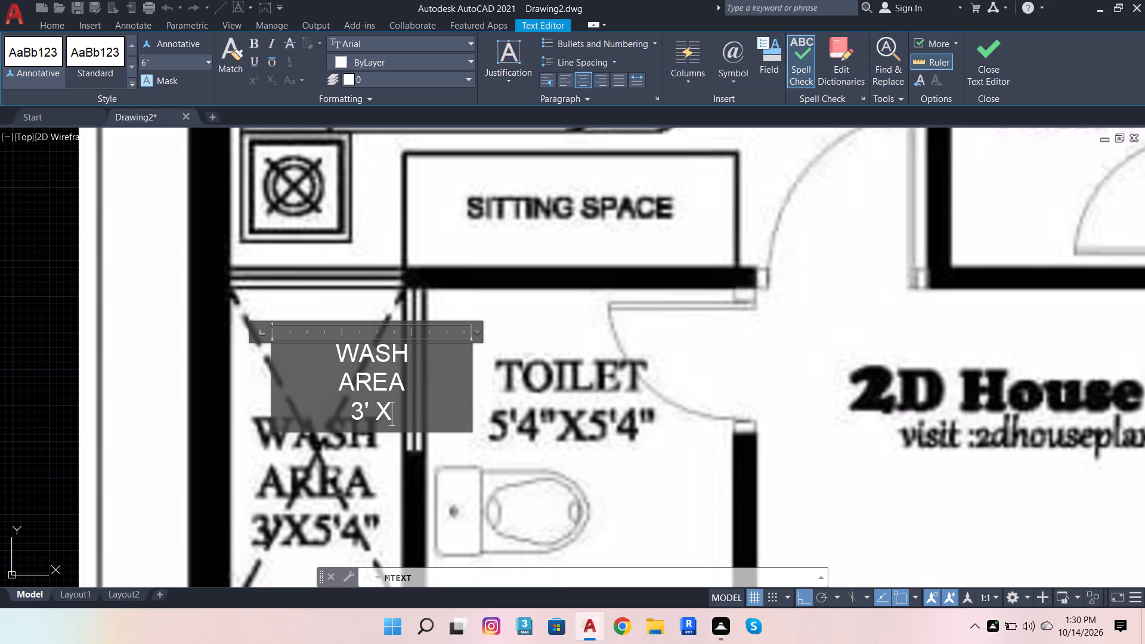
pyautogui.write("5'")
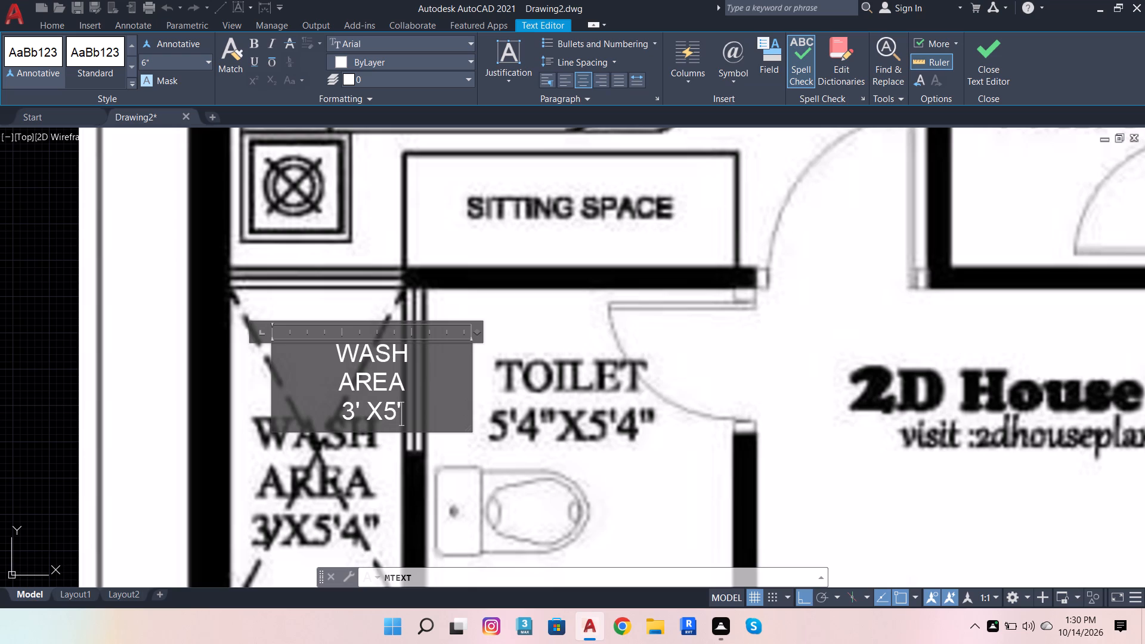
pyautogui.write('4"')
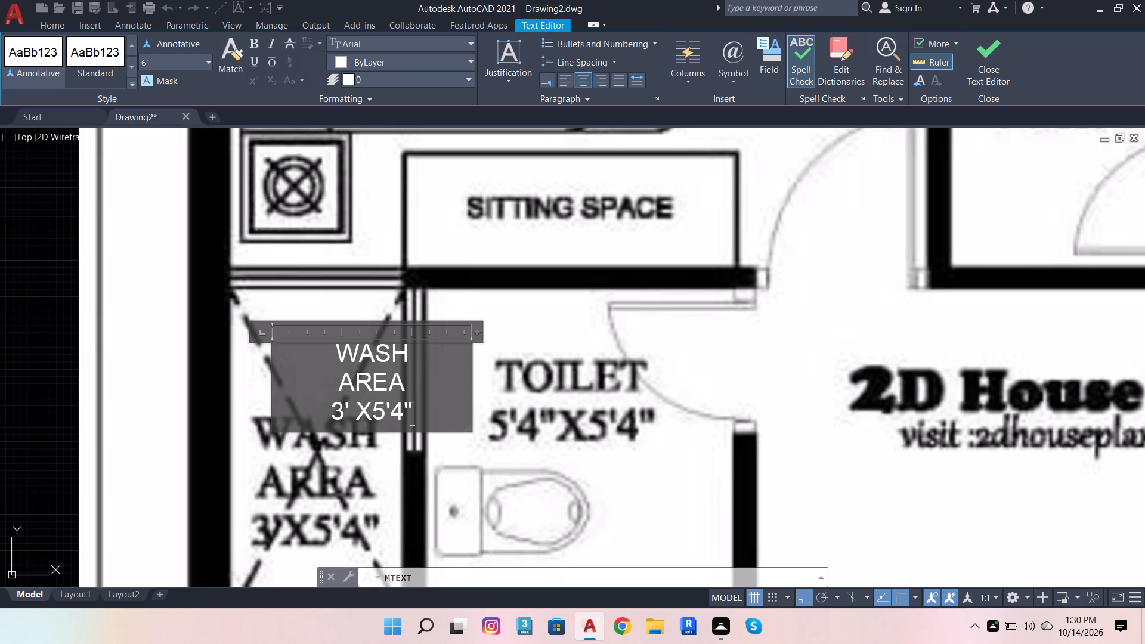
pyautogui.moveTo(578, 386); pyautogui.dragTo(584, 386)
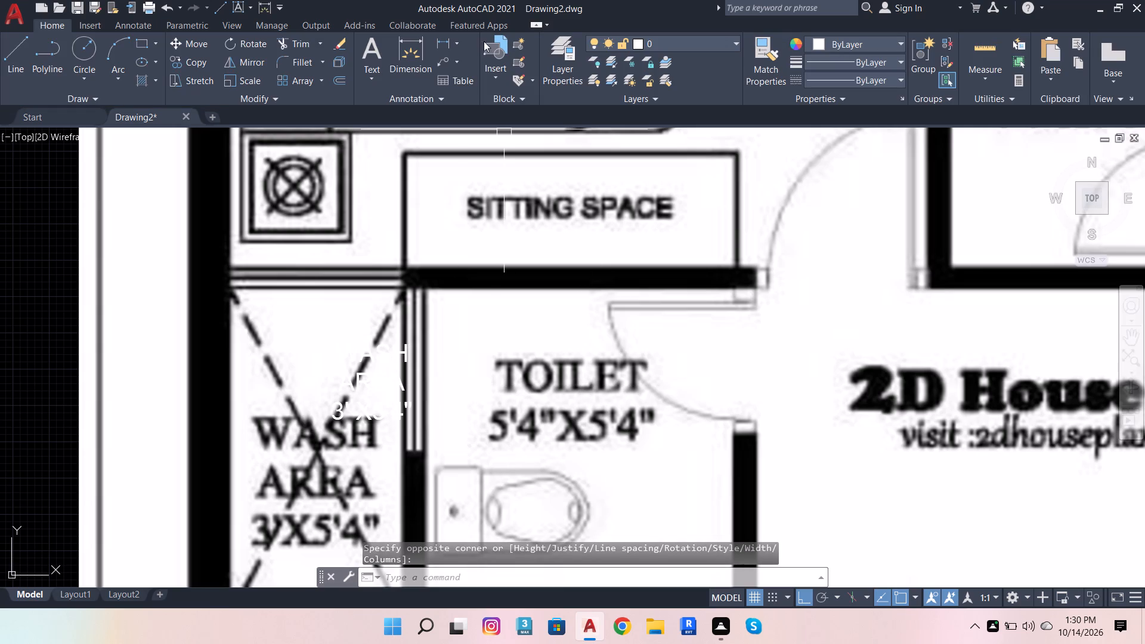
# Add a centred two-line multiline text label, TOILET over 5'4" X 5'4", below the matching label in the toilet beside the wash area.
pyautogui.click(364, 50)
pyautogui.scroll(-1, 559, 247)
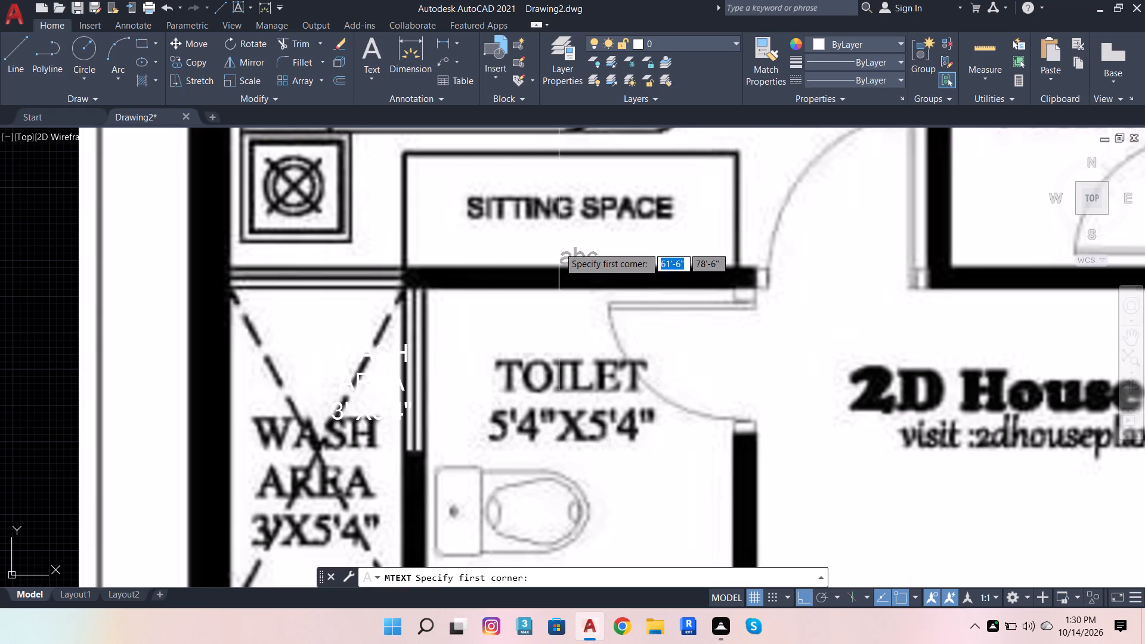
pyautogui.scroll(-1, 559, 247)
pyautogui.scroll(2, 540, 340)
pyautogui.click(512, 318)
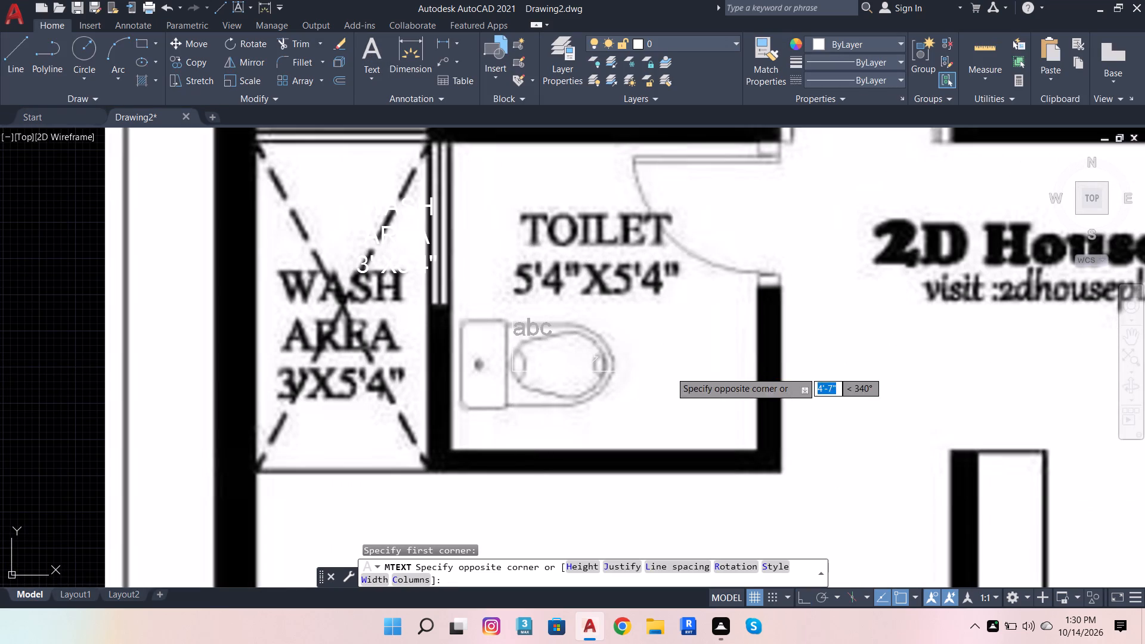
pyautogui.click(685, 370)
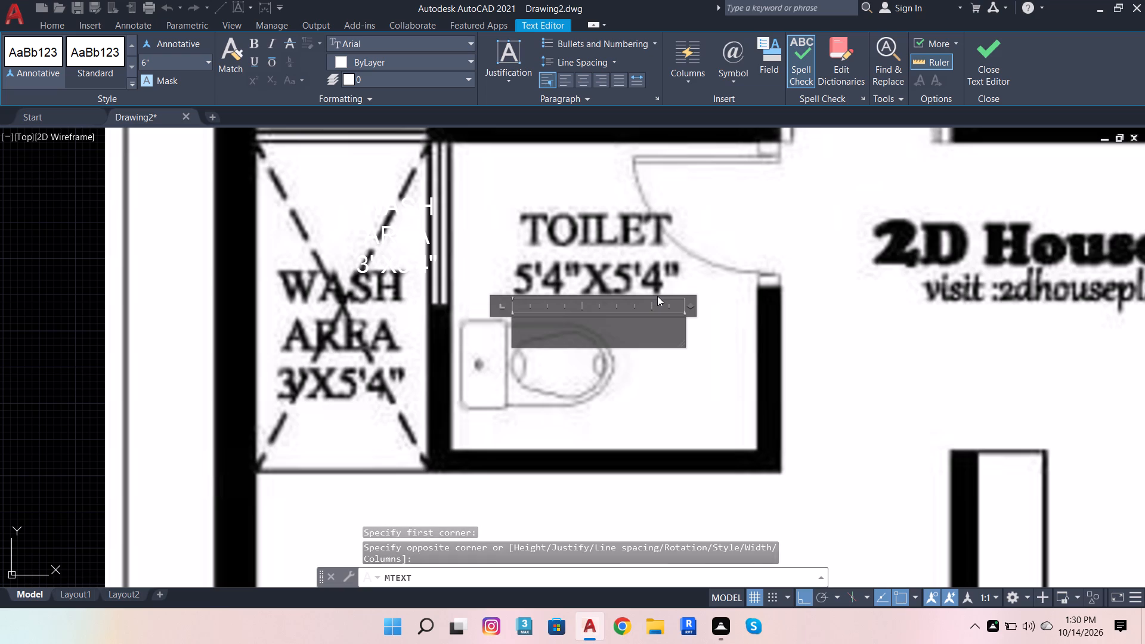
pyautogui.click(592, 80)
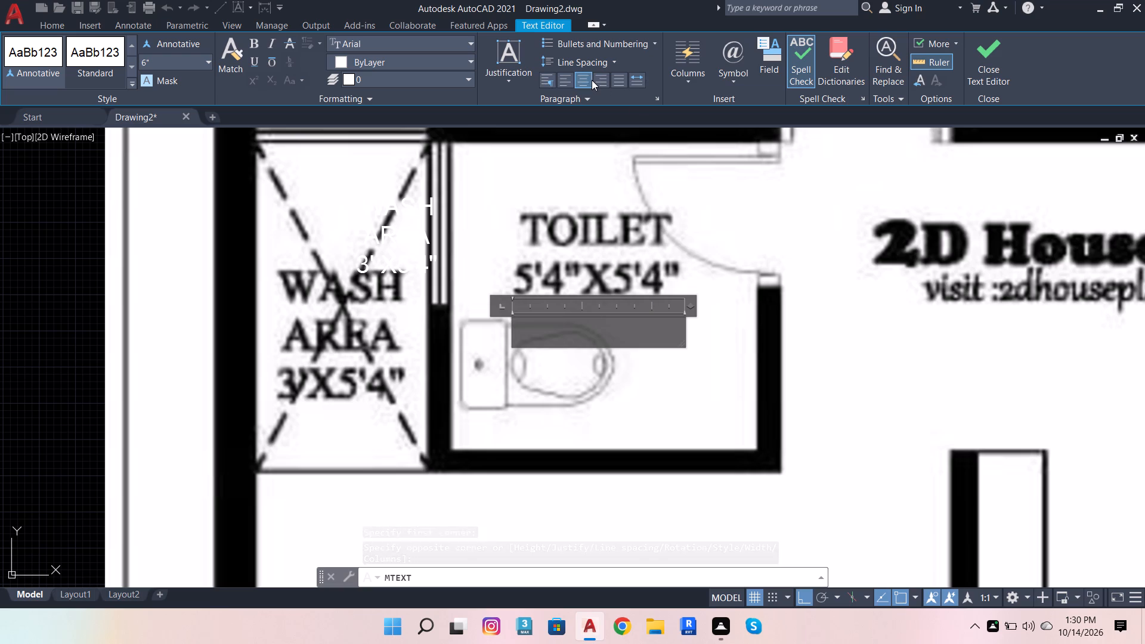
pyautogui.click(596, 339)
pyautogui.write('TOILET')
pyautogui.press('space')
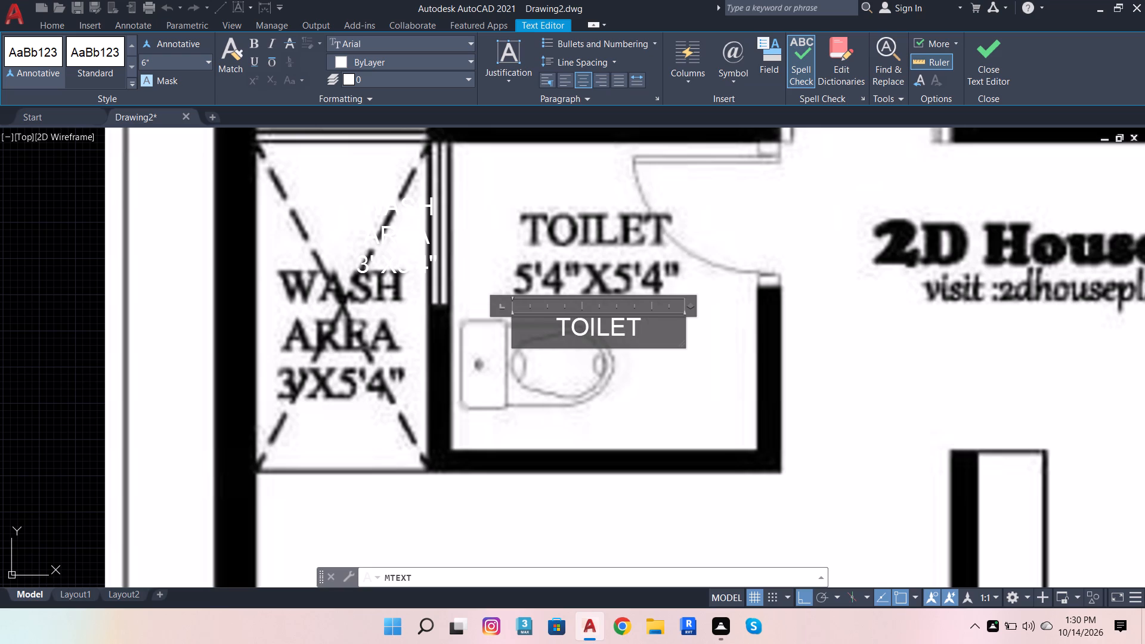
pyautogui.press('Return')
pyautogui.press('space')
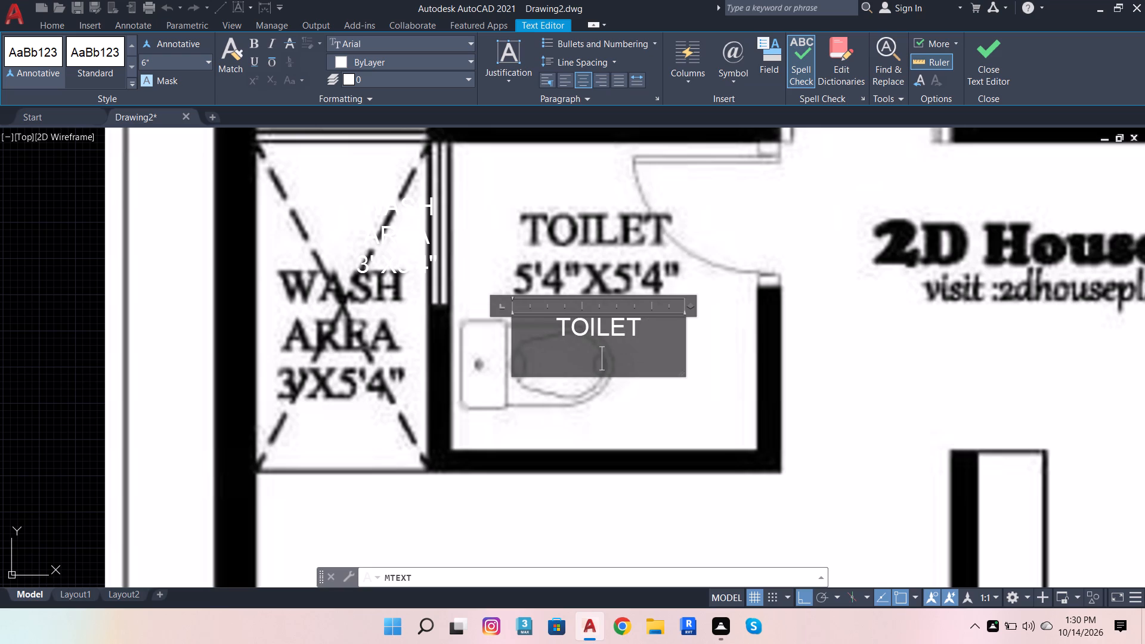
pyautogui.press("'")
pyautogui.press('BackSpace')
pyautogui.press('5')
pyautogui.press("'")
pyautogui.write('4" X')
pyautogui.press('space')
pyautogui.write('5"')
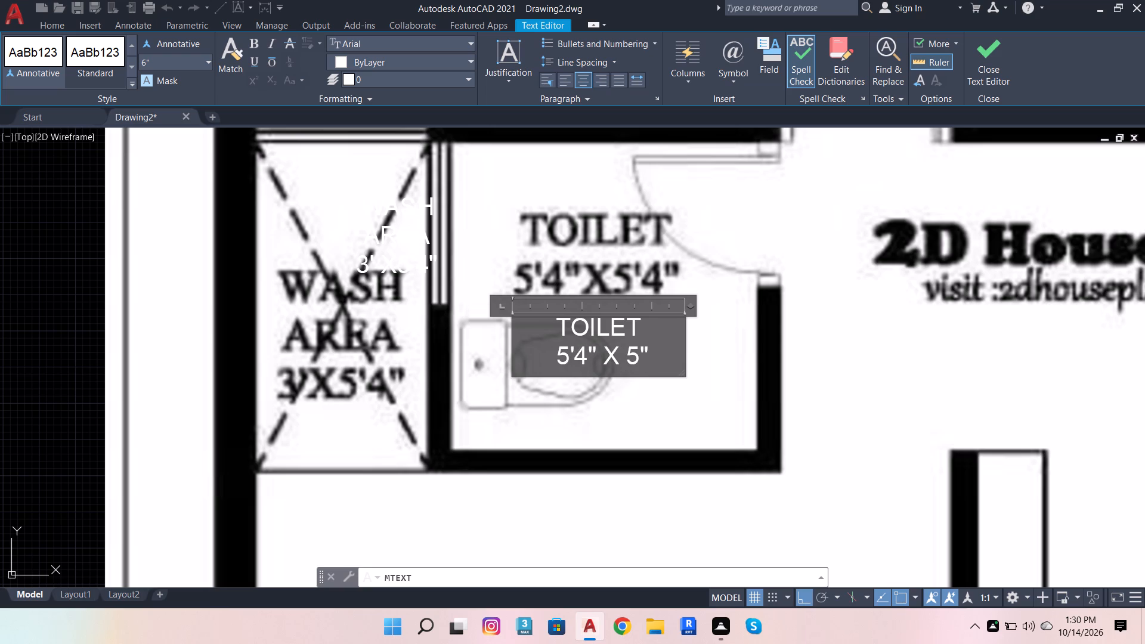
pyautogui.write("4'")
pyautogui.press("'")
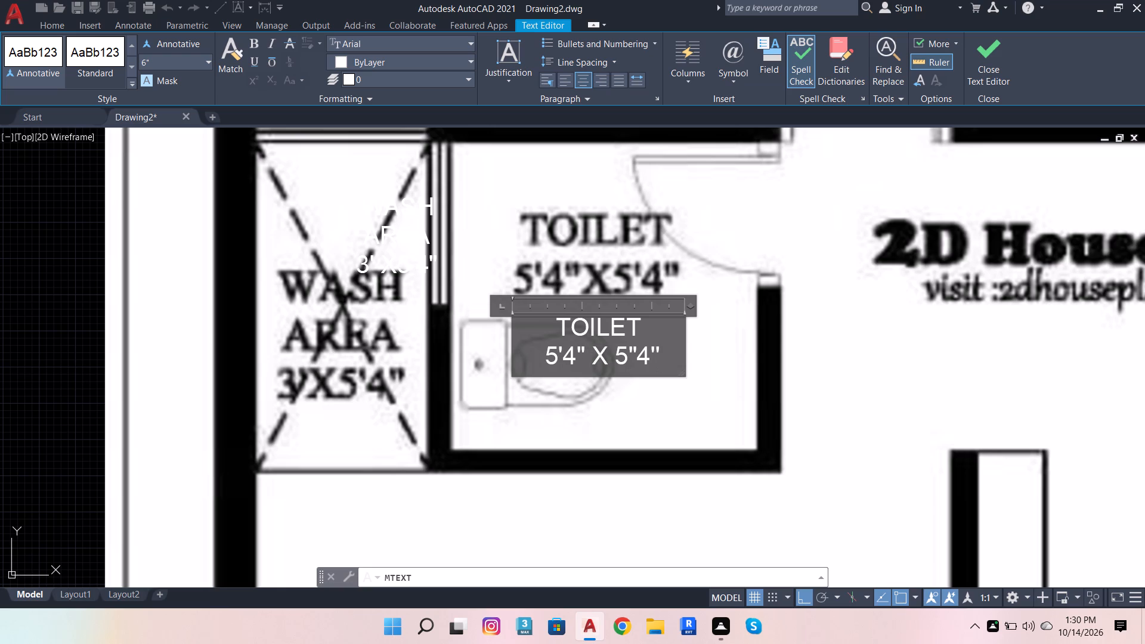
pyautogui.click(641, 355)
pyautogui.press('BackSpace')
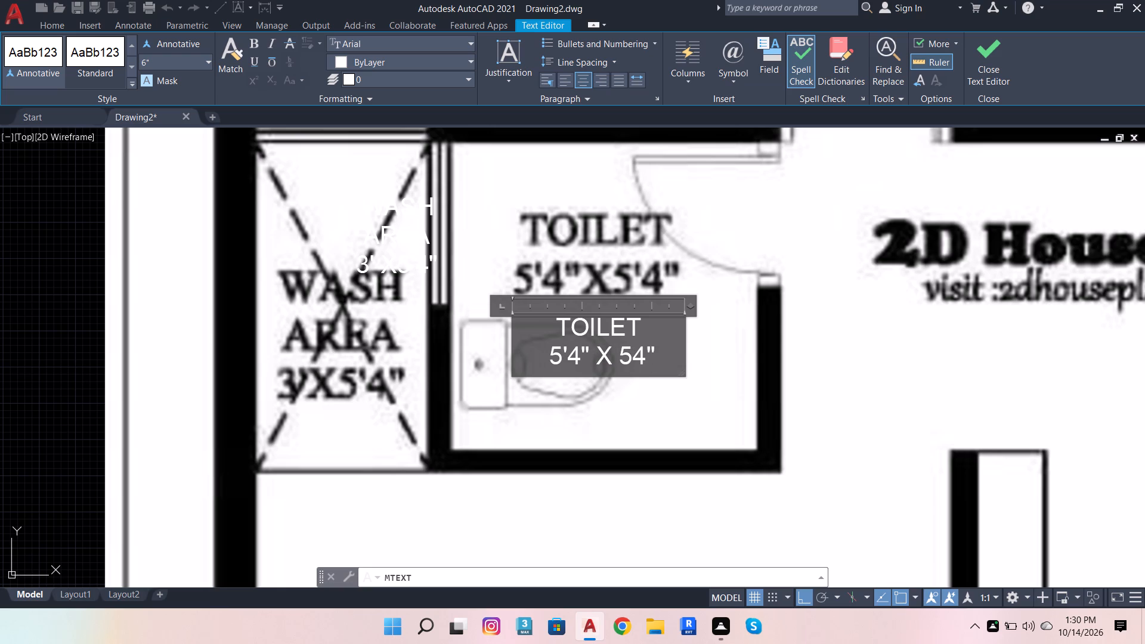
pyautogui.press("'")
pyautogui.click(754, 389)
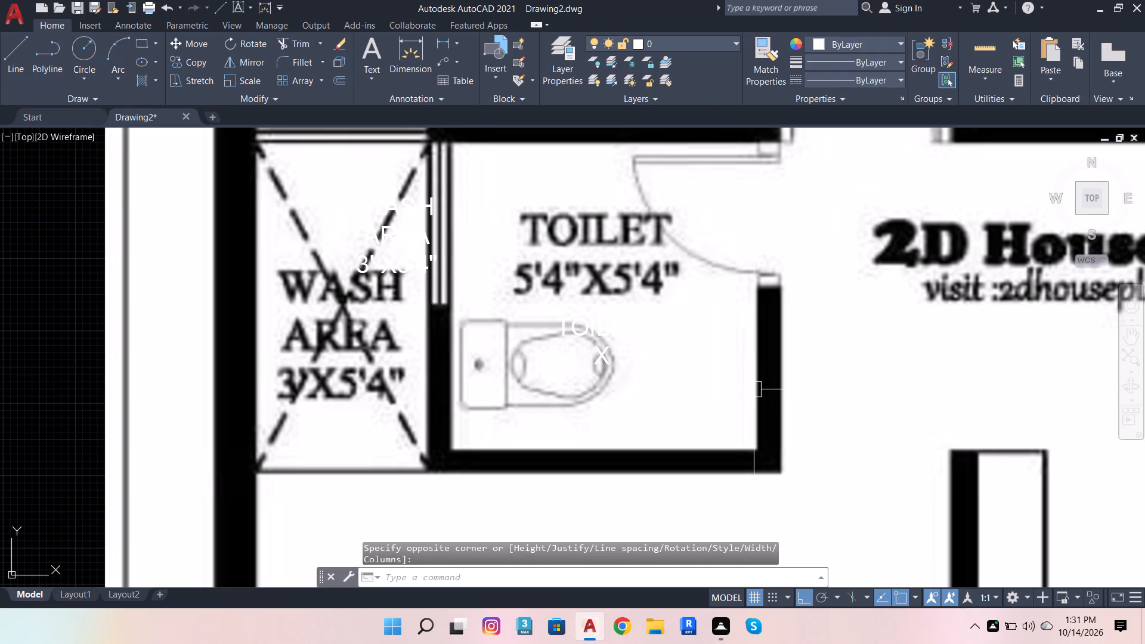
# Add a centred two-line multiline text label, DRAWING over 16'4"X16'0", above the matching drawing room label on the reference image.
pyautogui.scroll(-1, 565, 359)
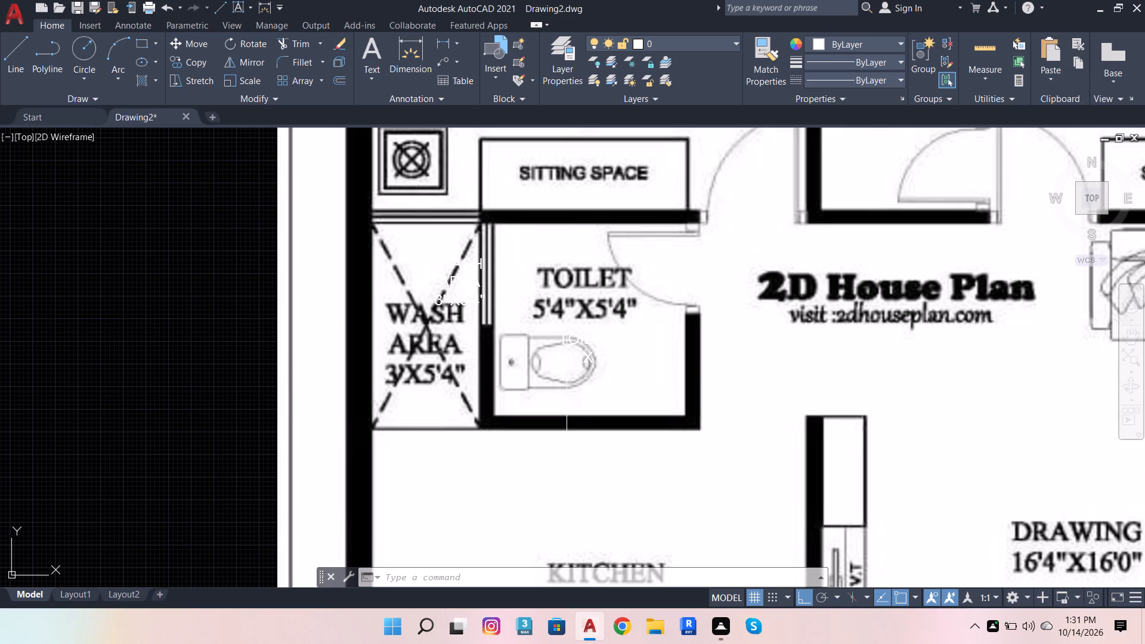
pyautogui.scroll(-3, 1, 184)
pyautogui.scroll(2, 284, 272)
pyautogui.scroll(-1, 312, 321)
pyautogui.click(376, 49)
pyautogui.scroll(1, 234, 265)
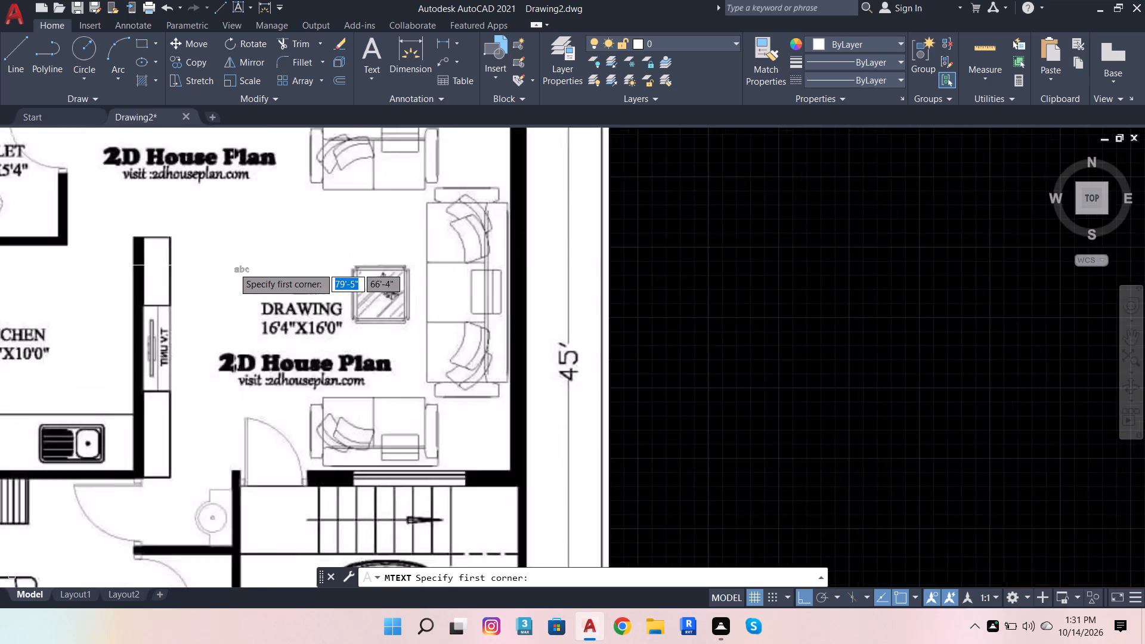
pyautogui.scroll(1, 232, 268)
pyautogui.click(240, 227)
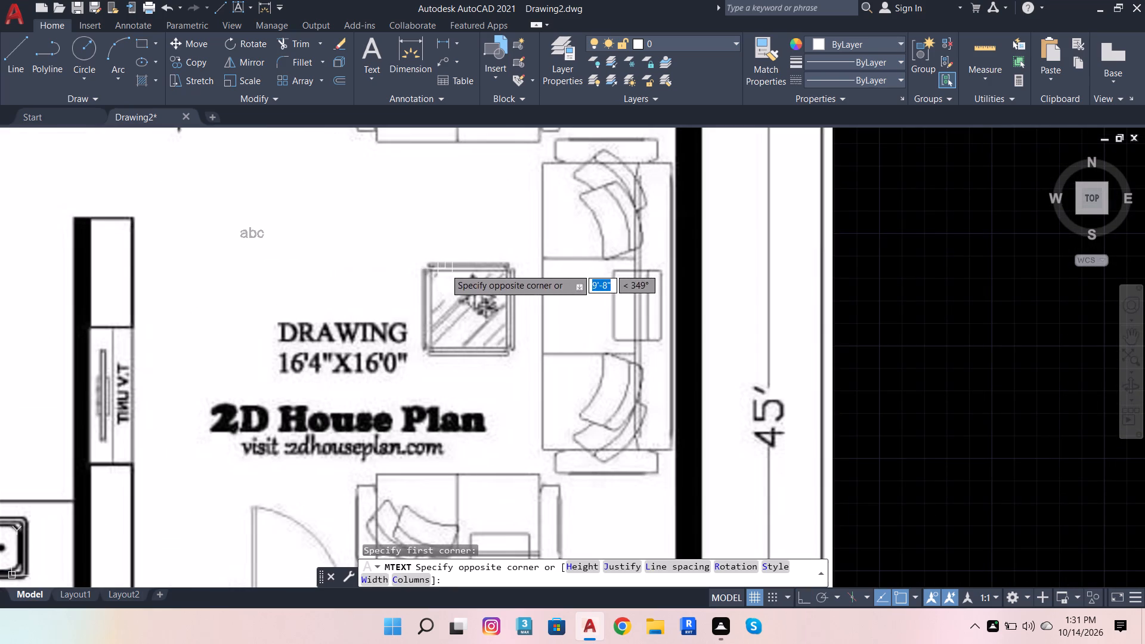
pyautogui.click(445, 268)
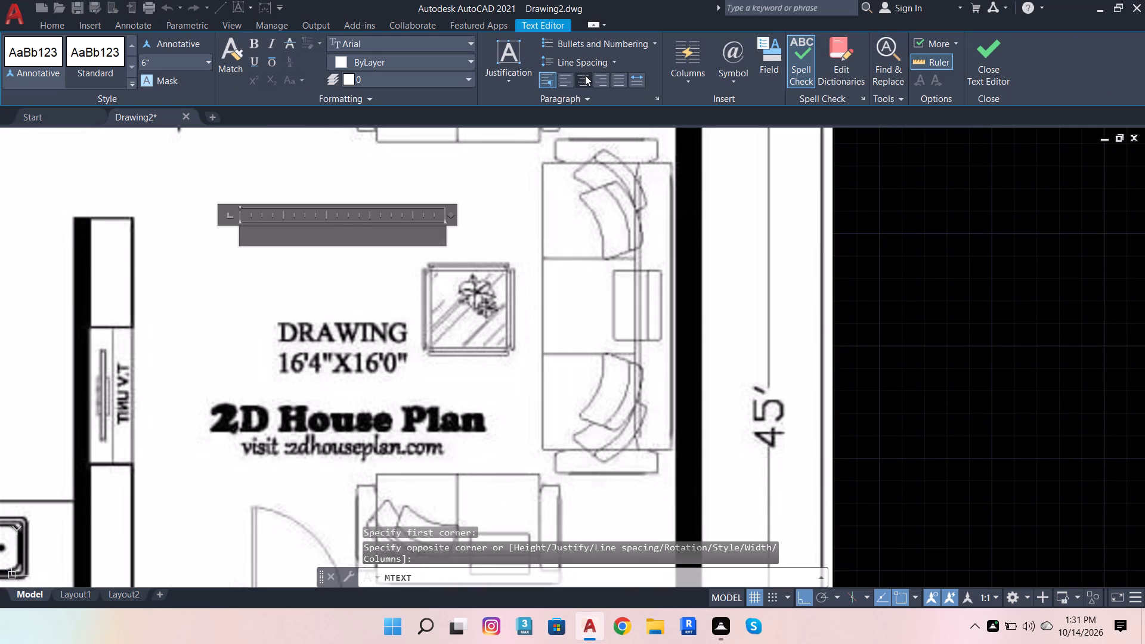
pyautogui.click(585, 75)
pyautogui.scroll(-1, 502, 246)
pyautogui.scroll(1, 398, 248)
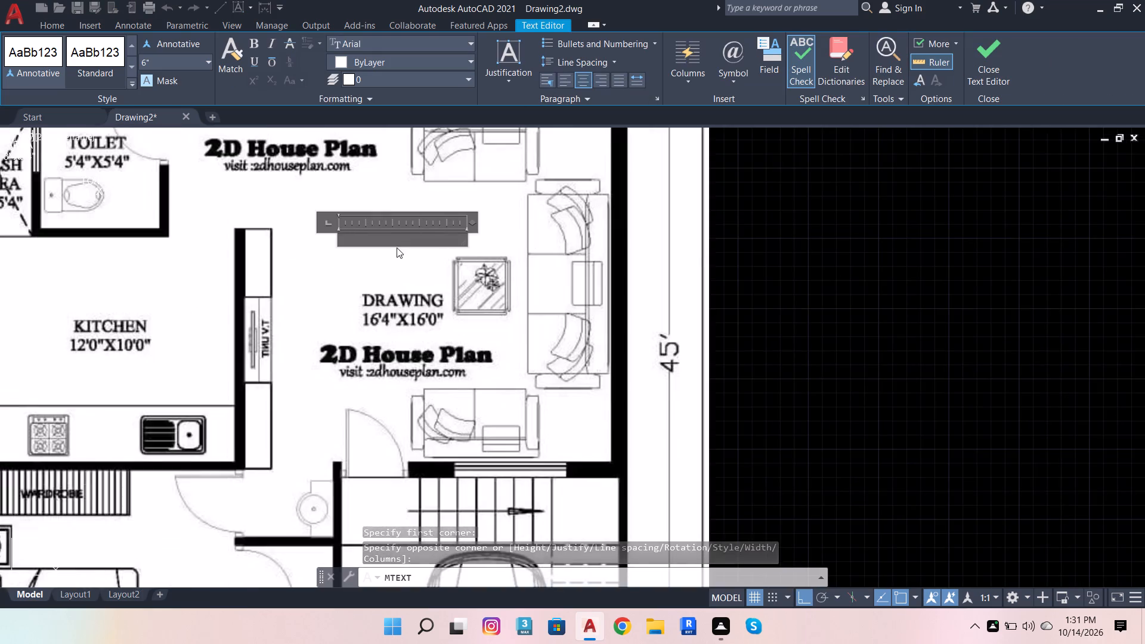
pyautogui.scroll(2, 397, 247)
pyautogui.write('DRAW')
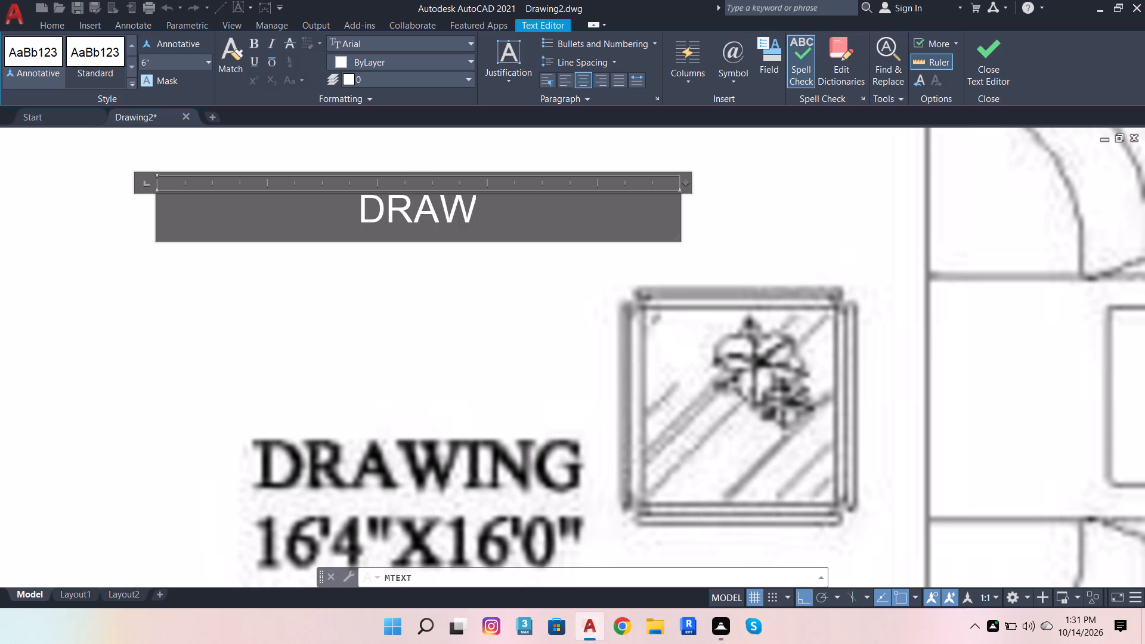
pyautogui.write('ING')
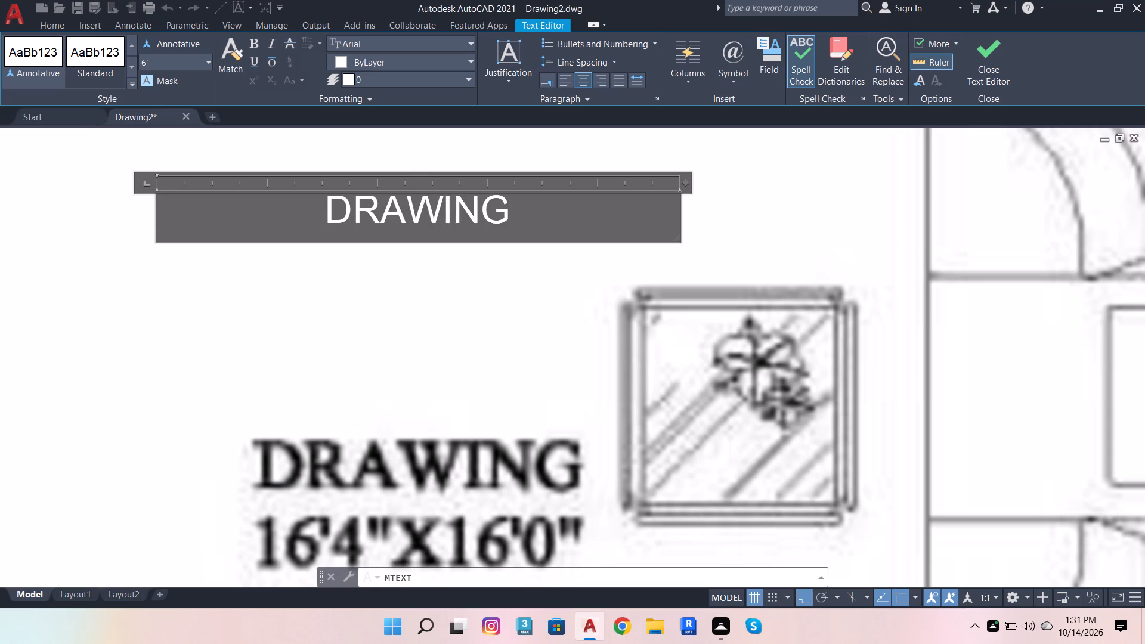
pyautogui.press('Return')
pyautogui.write("16'")
pyautogui.press('4')
pyautogui.hotkey('shift', '"')
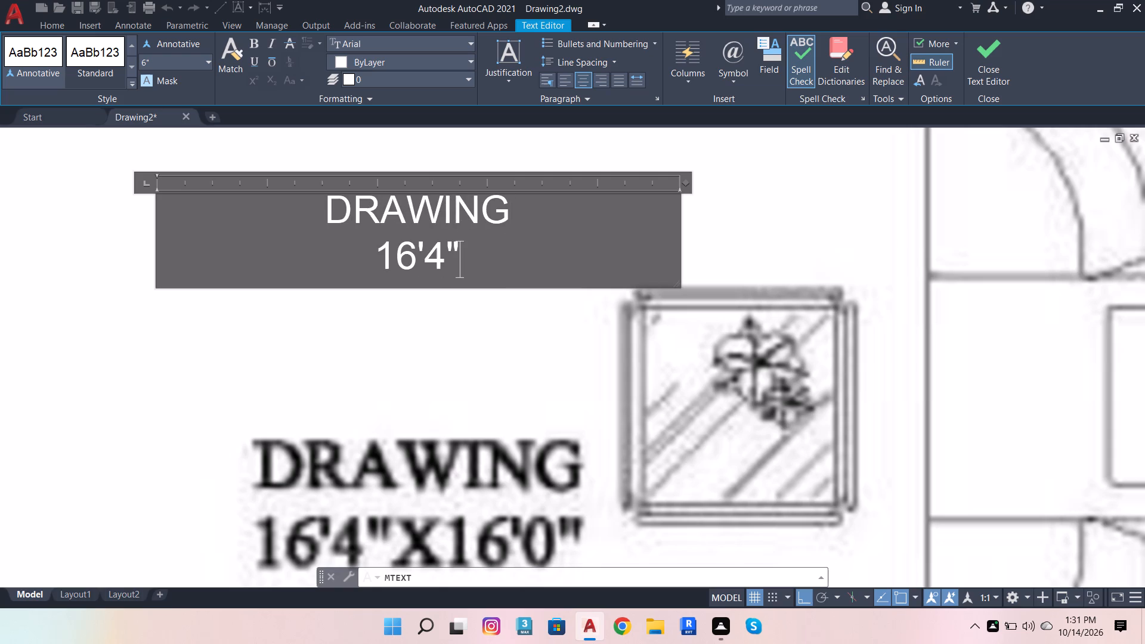
pyautogui.press('x')
pyautogui.write("16'")
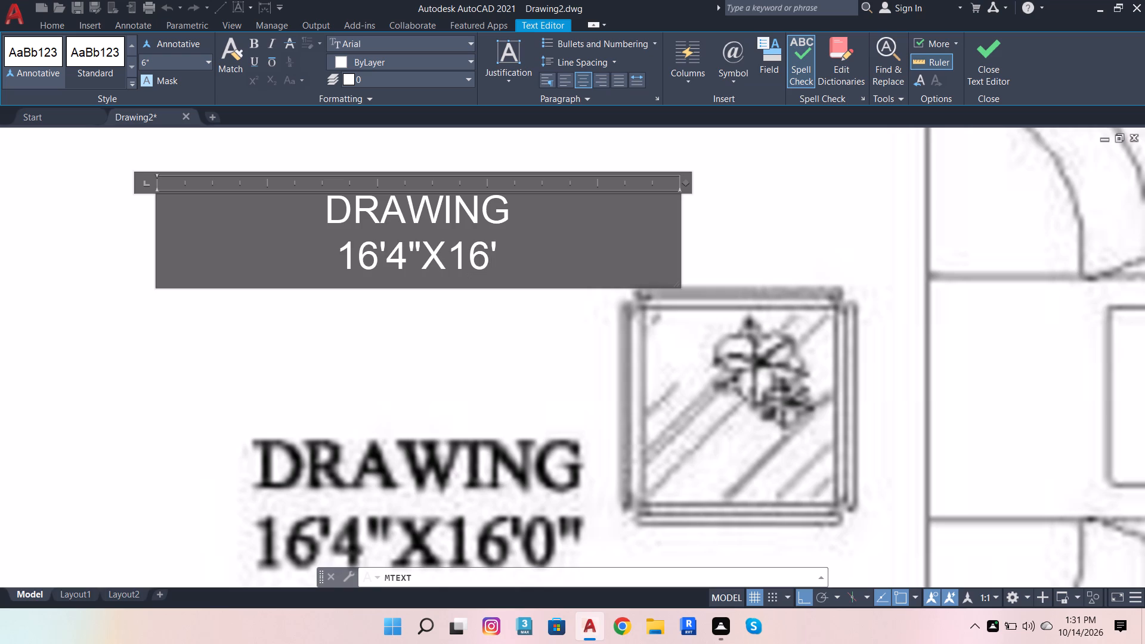
pyautogui.press('0')
pyautogui.hotkey('shift', '"')
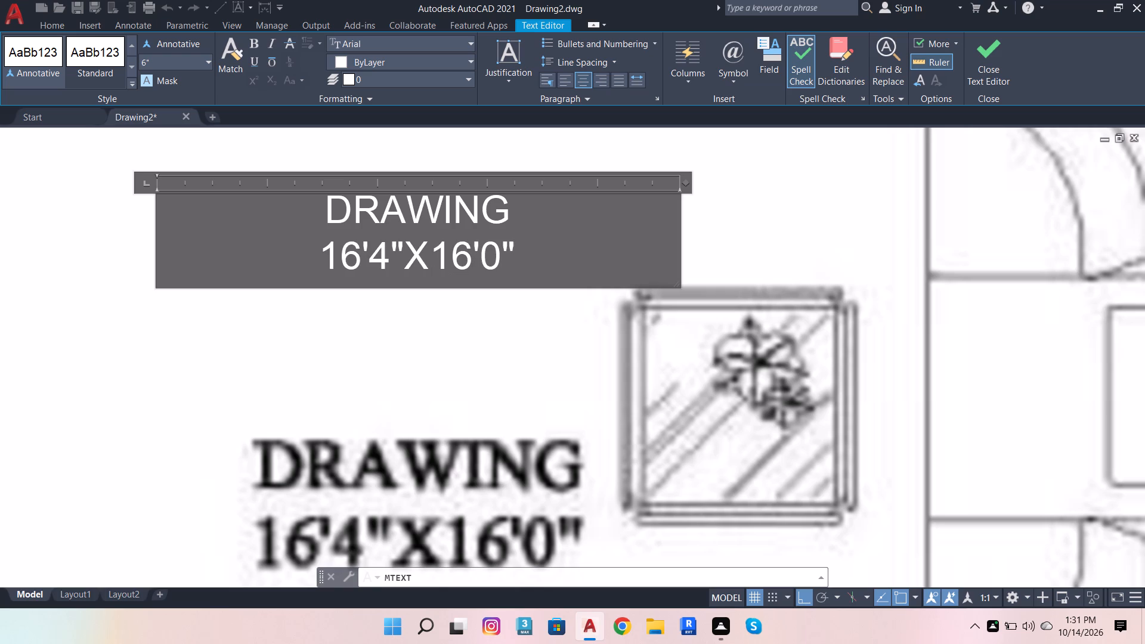
pyautogui.scroll(-2, 366, 218)
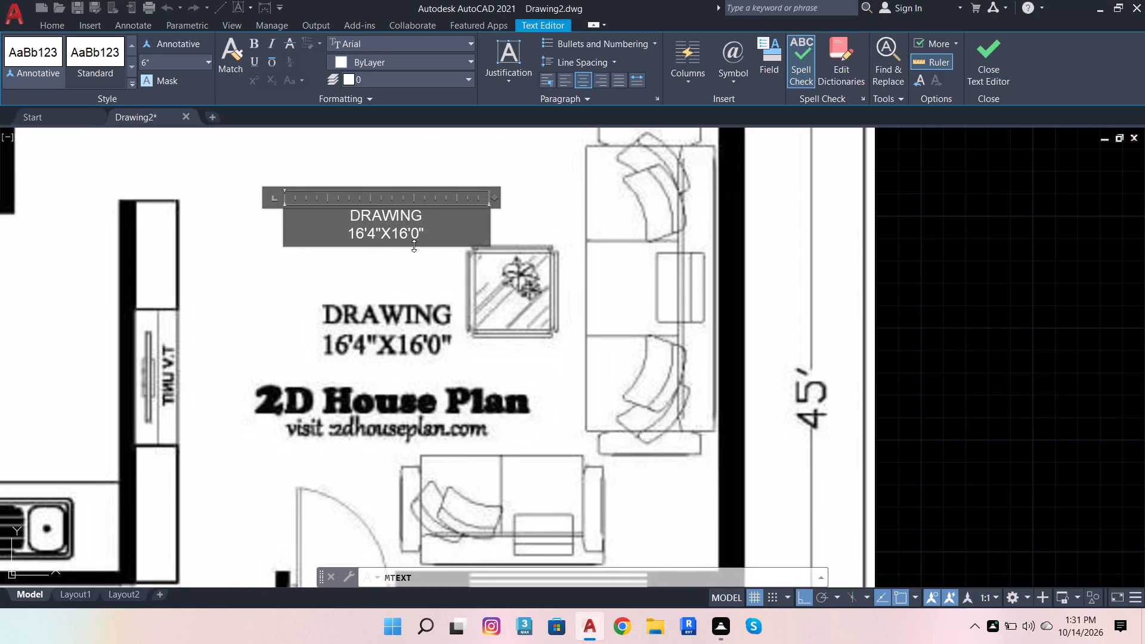
pyautogui.click(450, 271)
# Add a centred two-line multiline text label, KITCHEN over 12'0" X 10'0", above the matching kitchen label on the reference image.
pyautogui.scroll(-2, 446, 222)
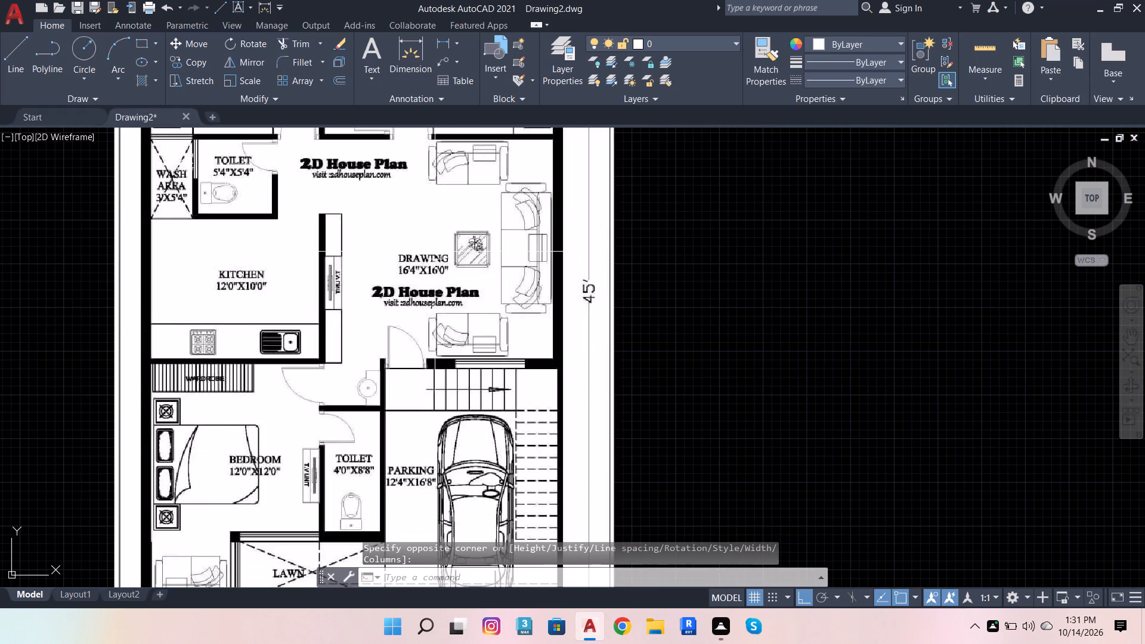
pyautogui.scroll(2, 237, 281)
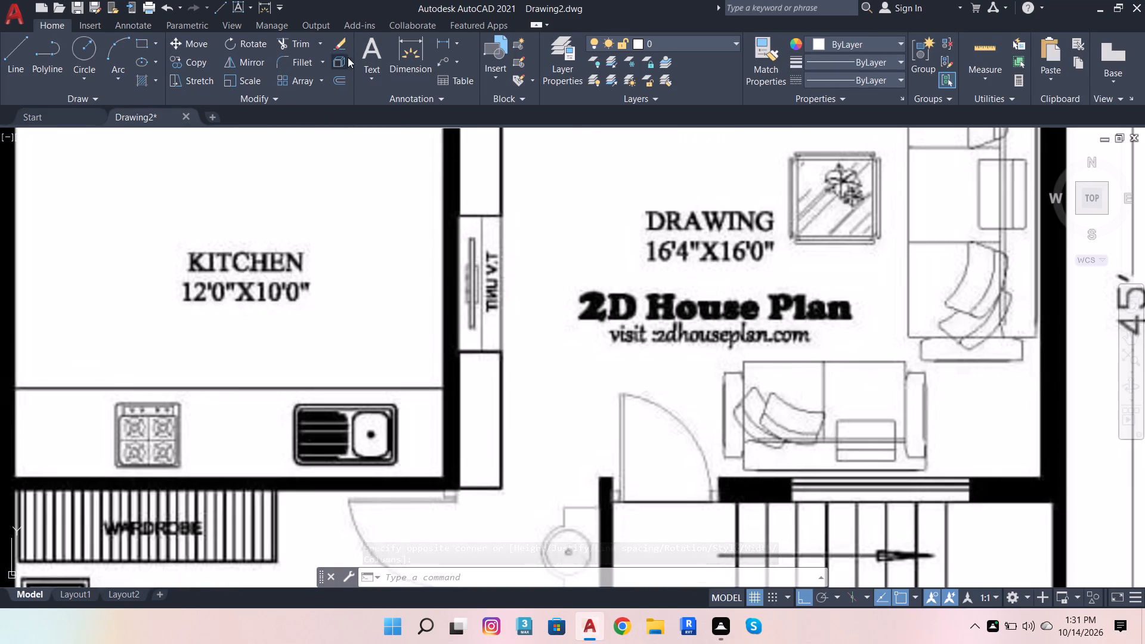
pyautogui.click(375, 56)
pyautogui.click(174, 175)
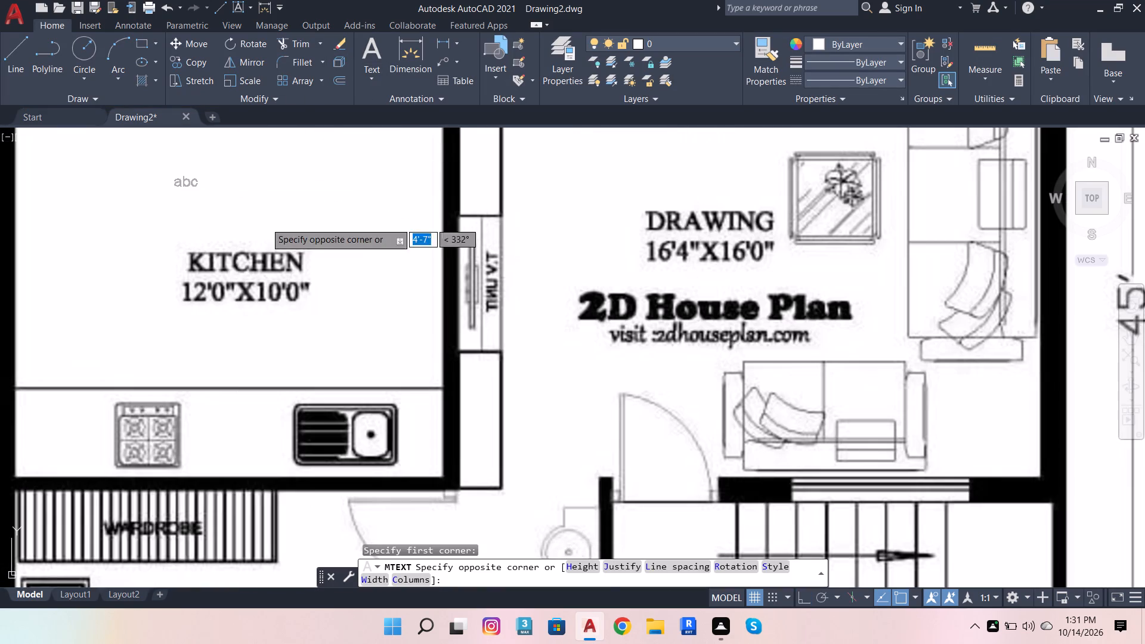
pyautogui.click(317, 216)
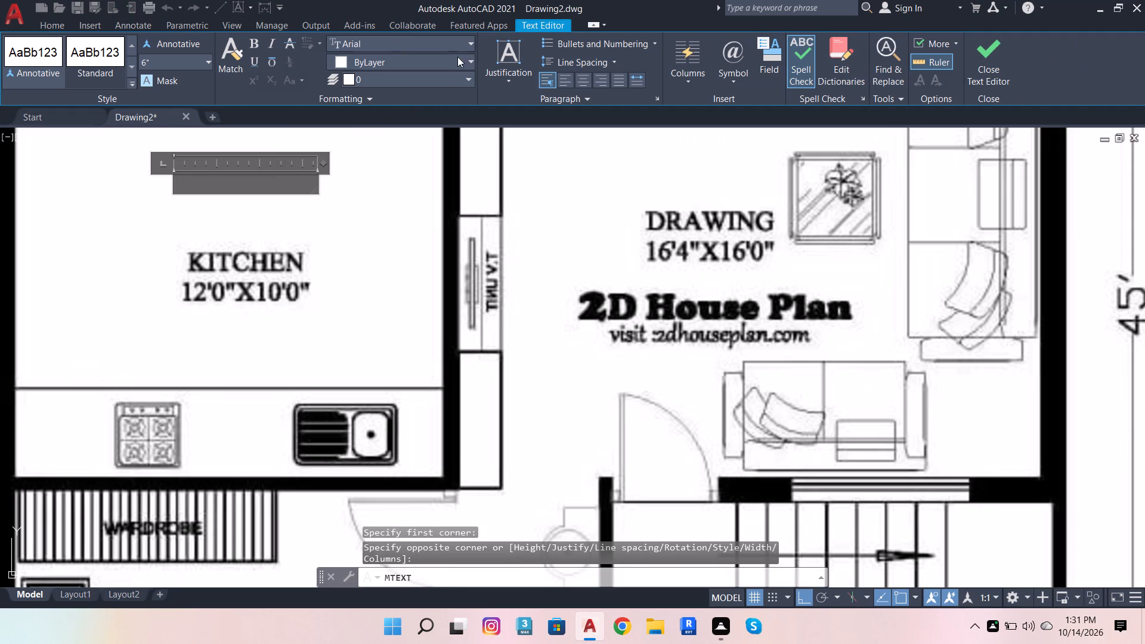
pyautogui.click(585, 75)
pyautogui.scroll(2, 136, 166)
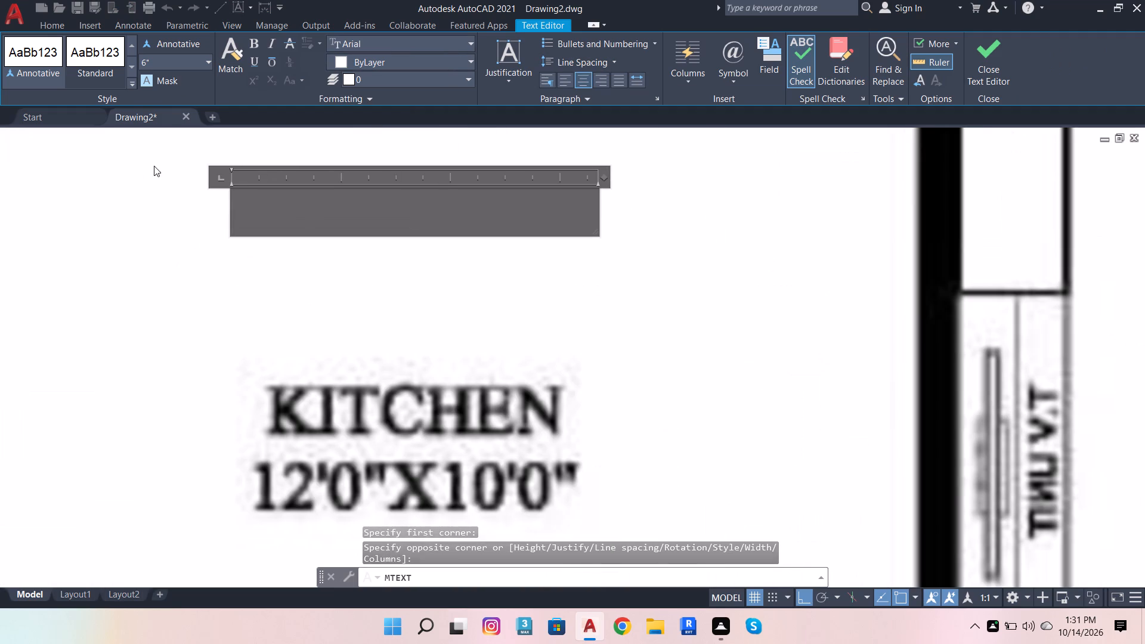
pyautogui.click(442, 205)
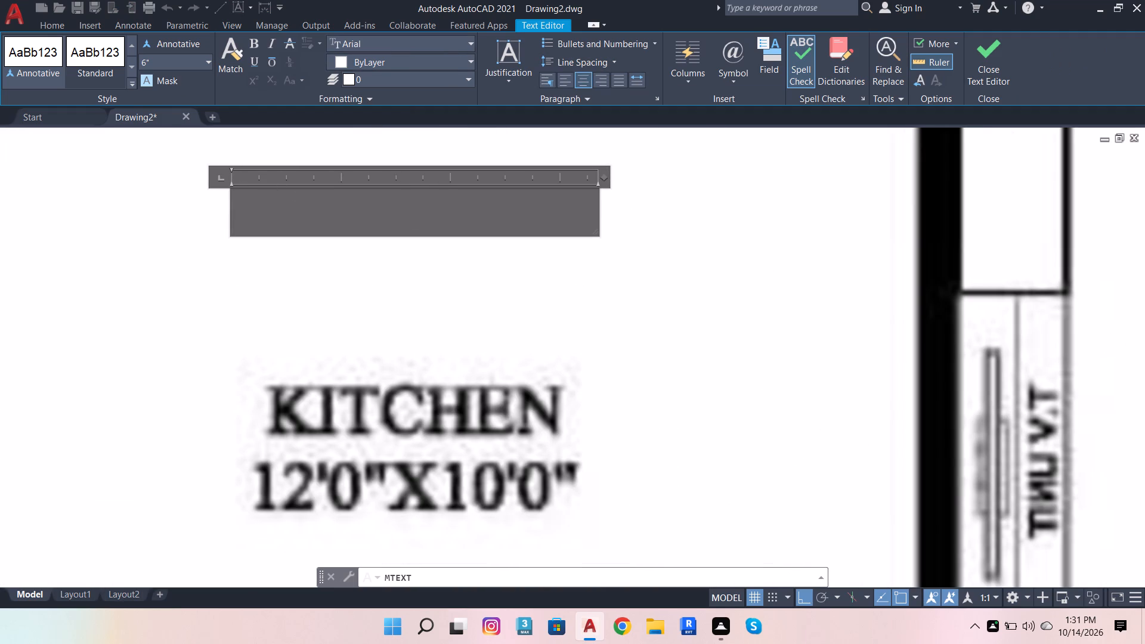
pyautogui.write('KITC')
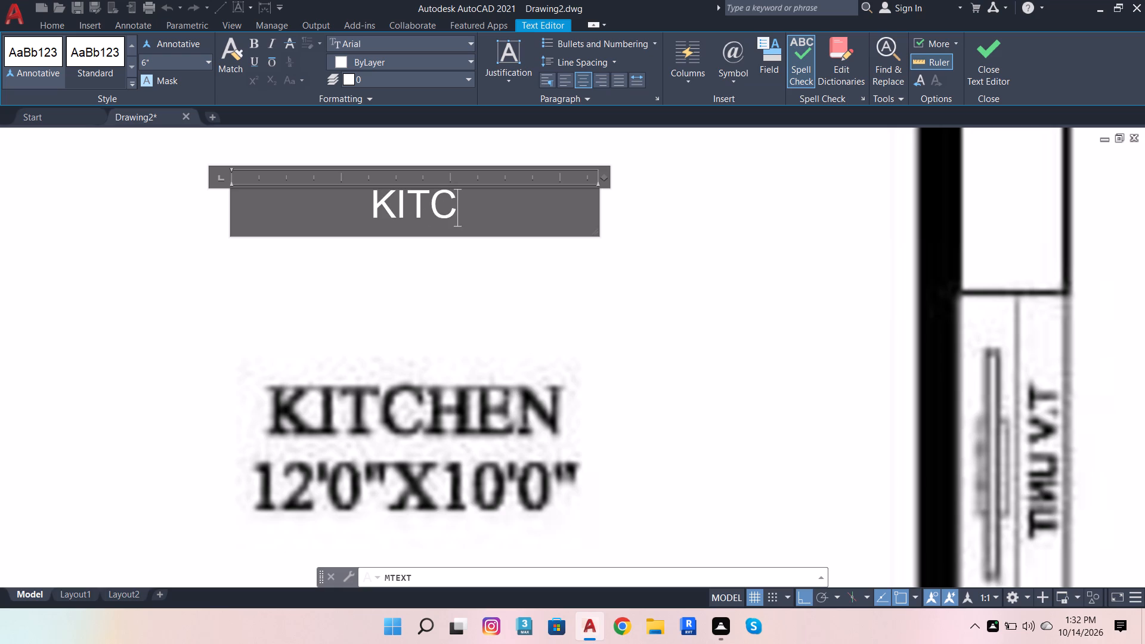
pyautogui.write('HE')
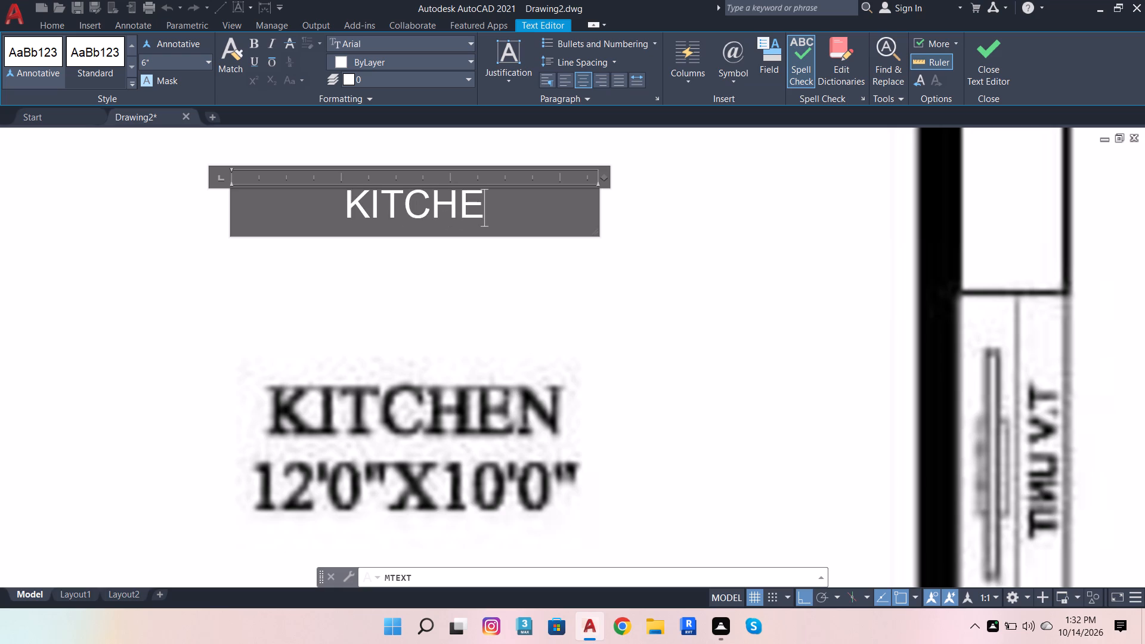
pyautogui.press('n')
pyautogui.press('Return')
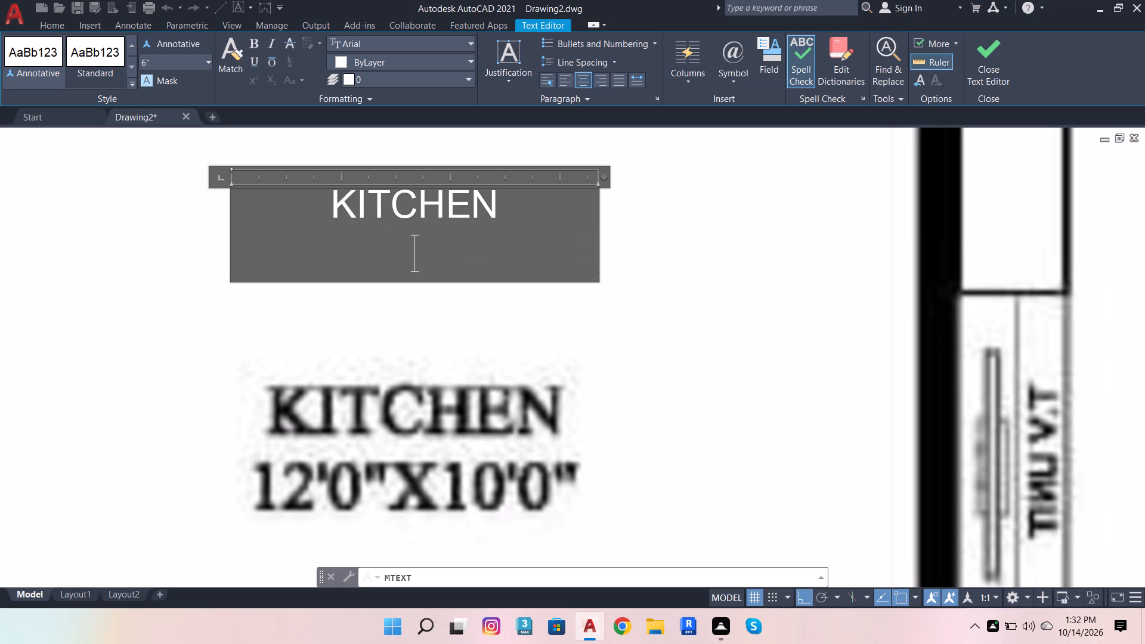
pyautogui.write("12'")
pyautogui.press('0')
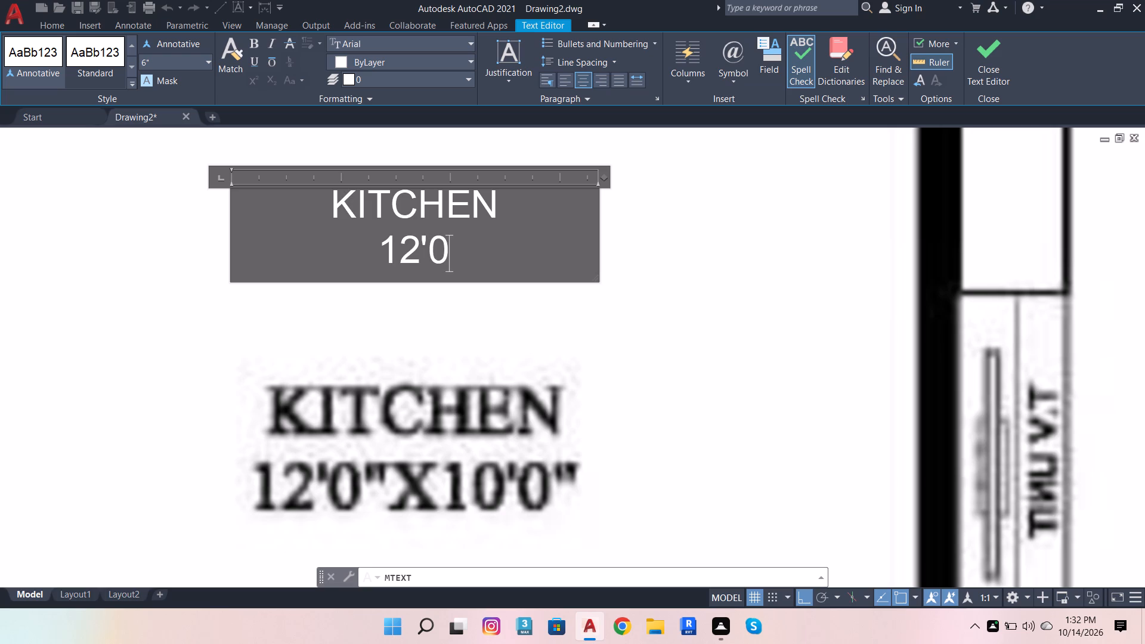
pyautogui.write('" X')
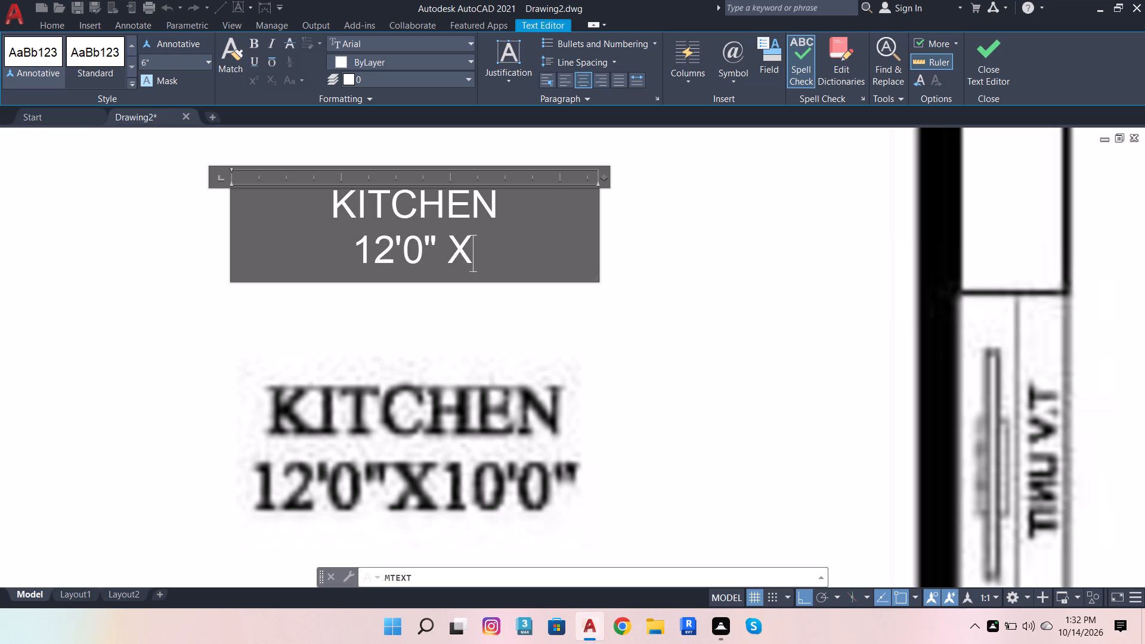
pyautogui.press('space')
pyautogui.write("10'")
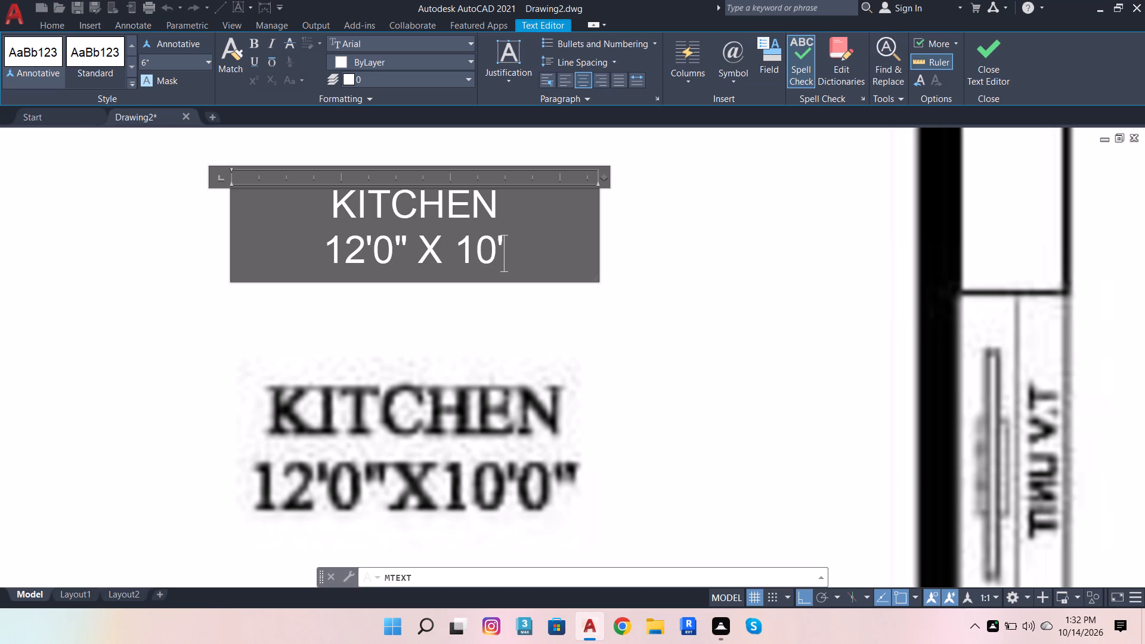
pyautogui.press('0')
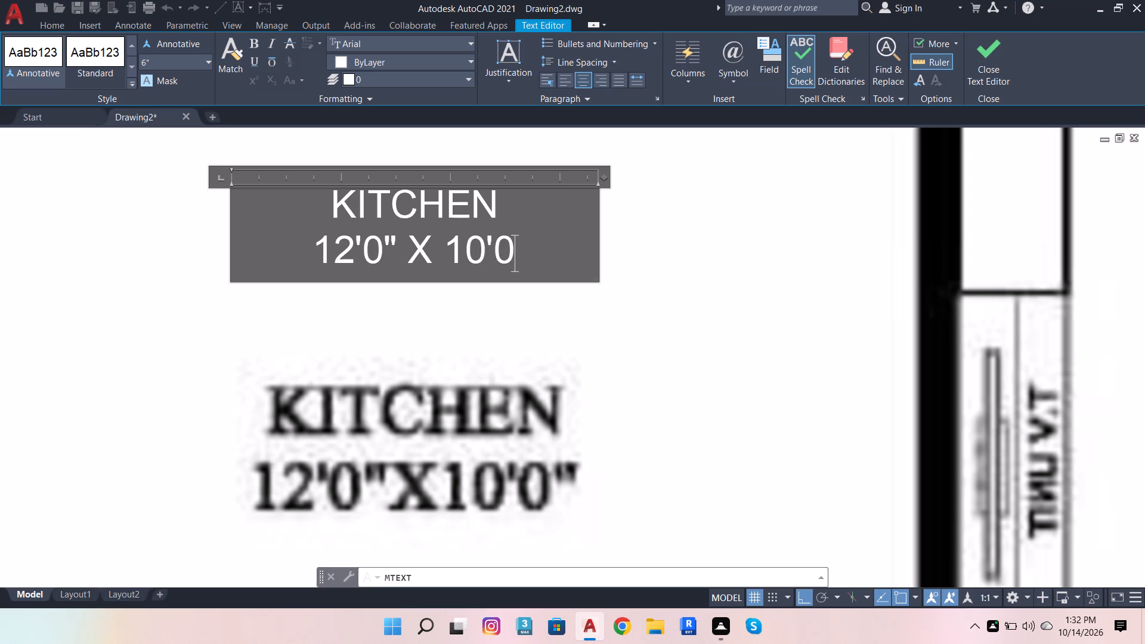
pyautogui.hotkey('shift', '"')
pyautogui.scroll(-4, 515, 228)
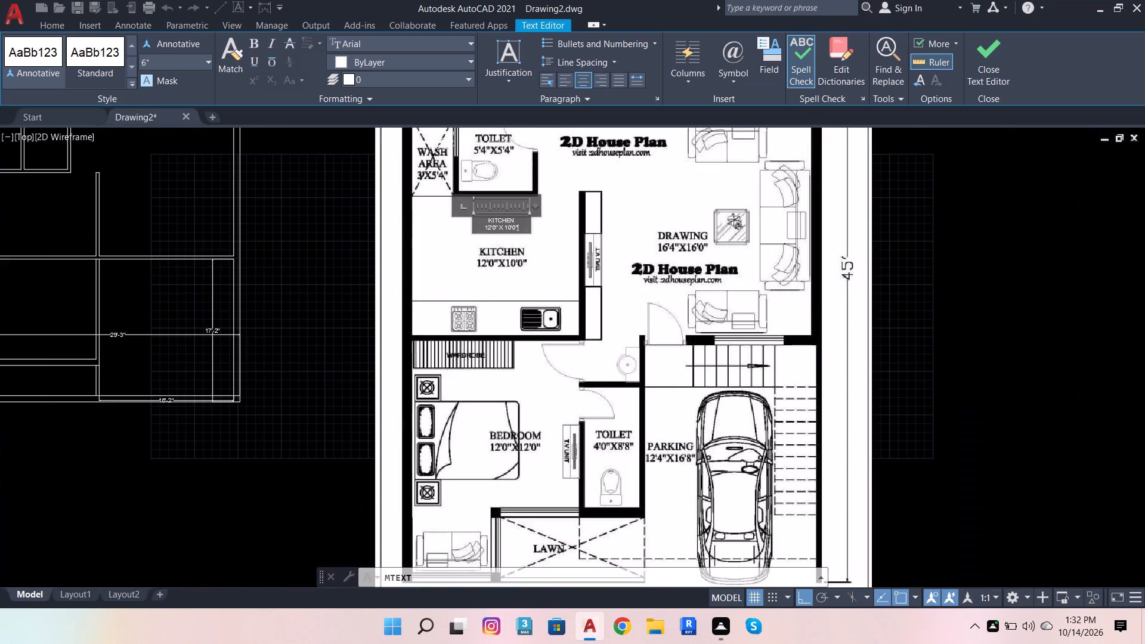
pyautogui.click(523, 243)
# Add a centred two-line multiline text label, BEDROOM over 12'0"X12'0", above the matching label in the bedroom below the kitchen.
pyautogui.scroll(2, 540, 275)
pyautogui.scroll(-2, 540, 275)
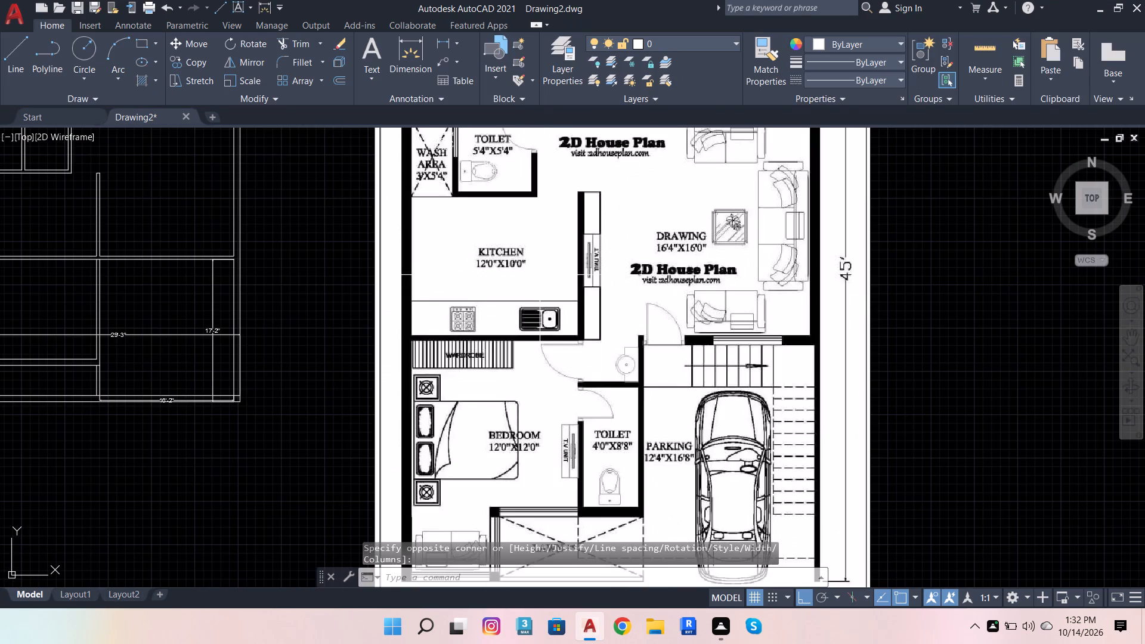
pyautogui.scroll(3, 533, 444)
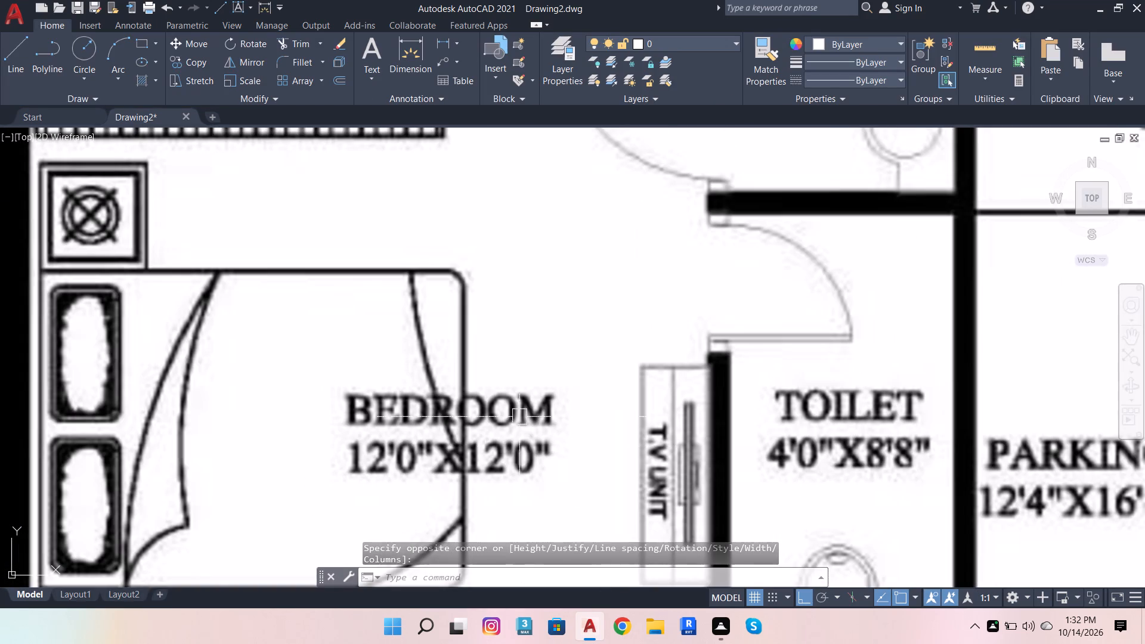
pyautogui.click(379, 55)
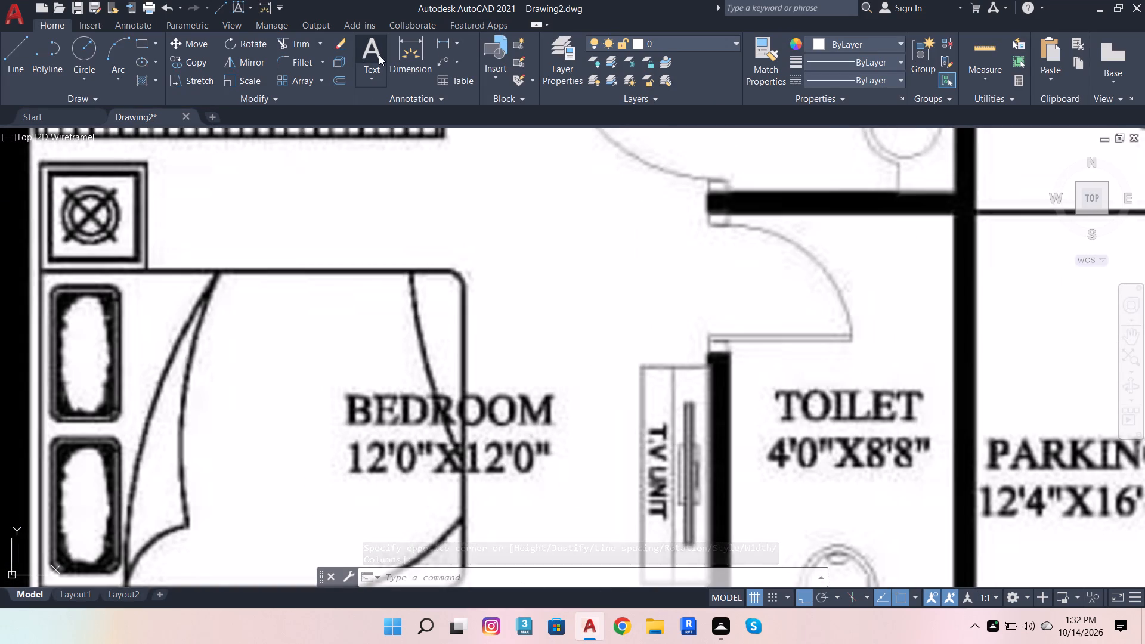
pyautogui.click(331, 309)
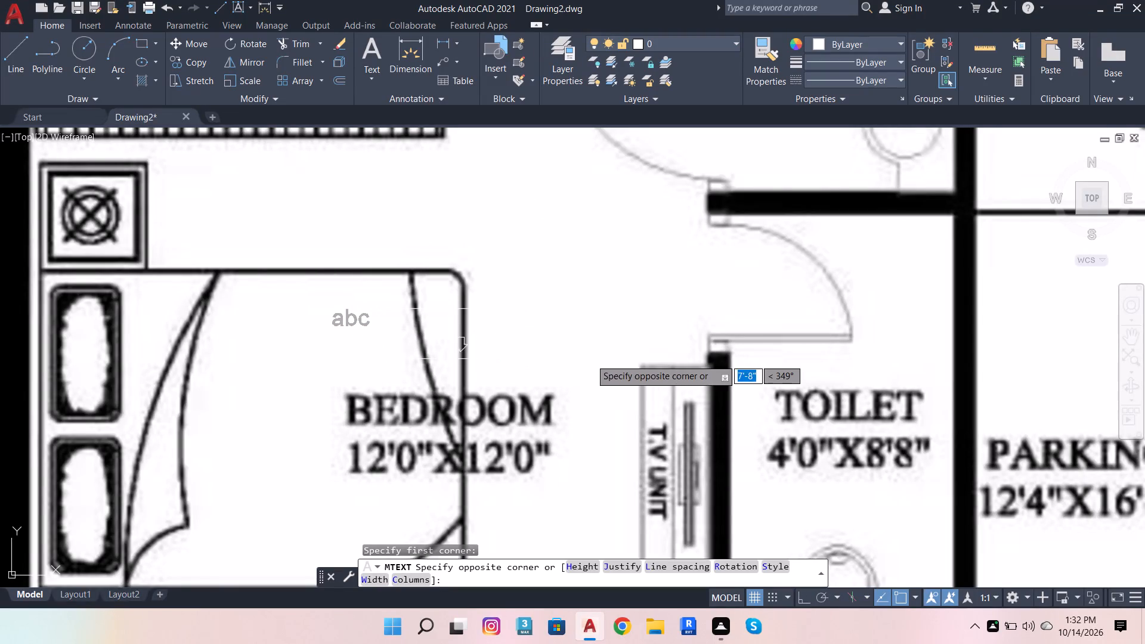
pyautogui.click(629, 354)
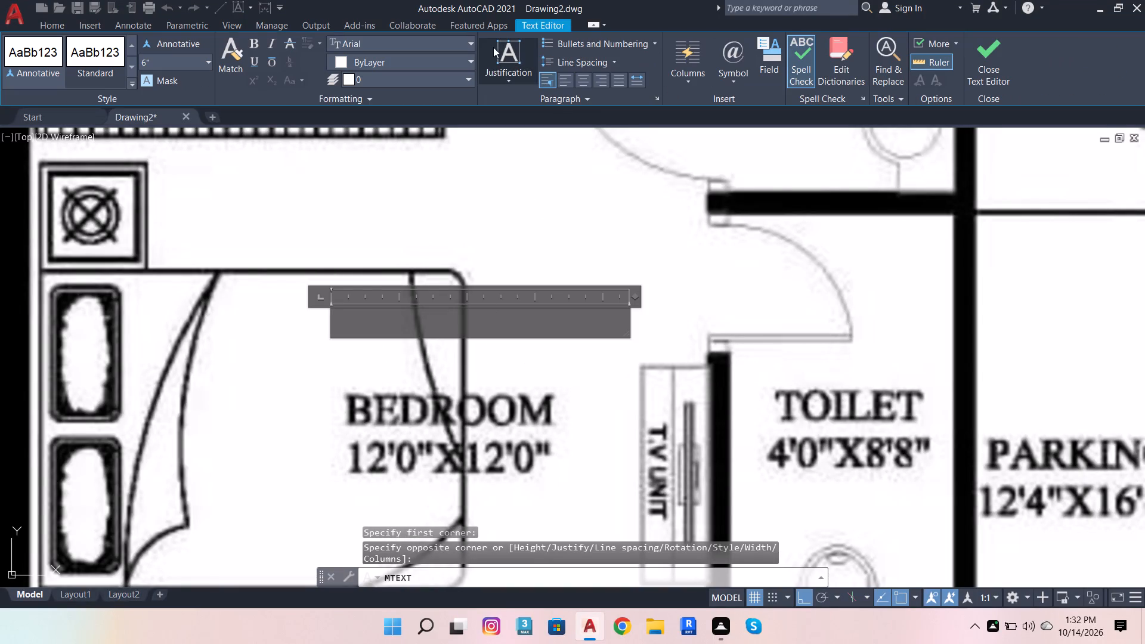
pyautogui.click(582, 82)
pyautogui.scroll(1, 478, 381)
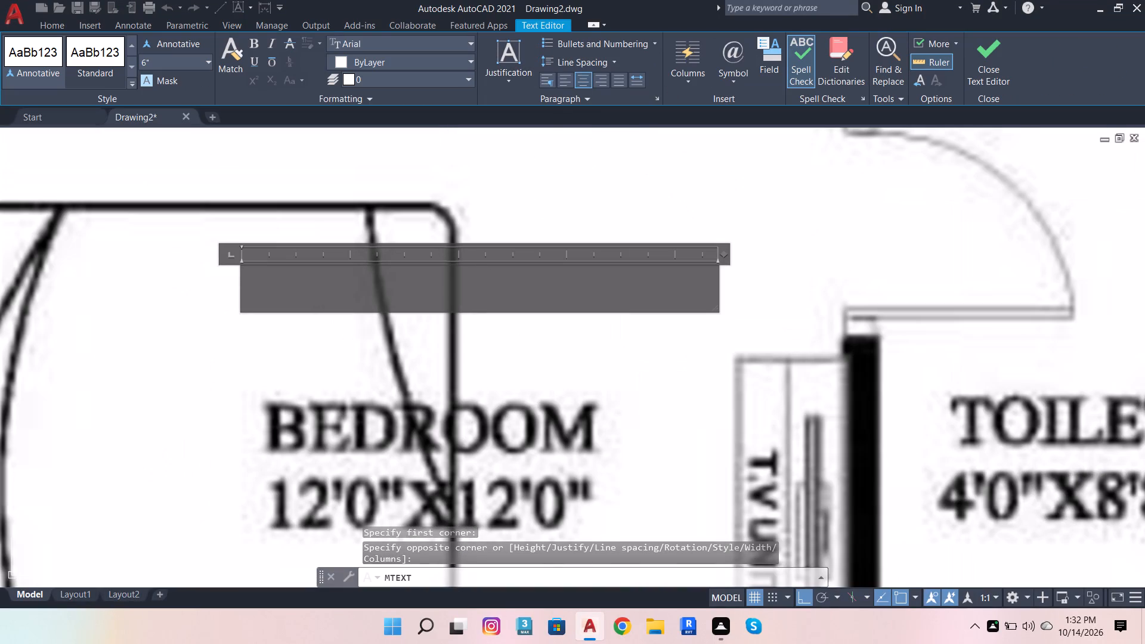
pyautogui.click(494, 290)
pyautogui.write('BEDROOM')
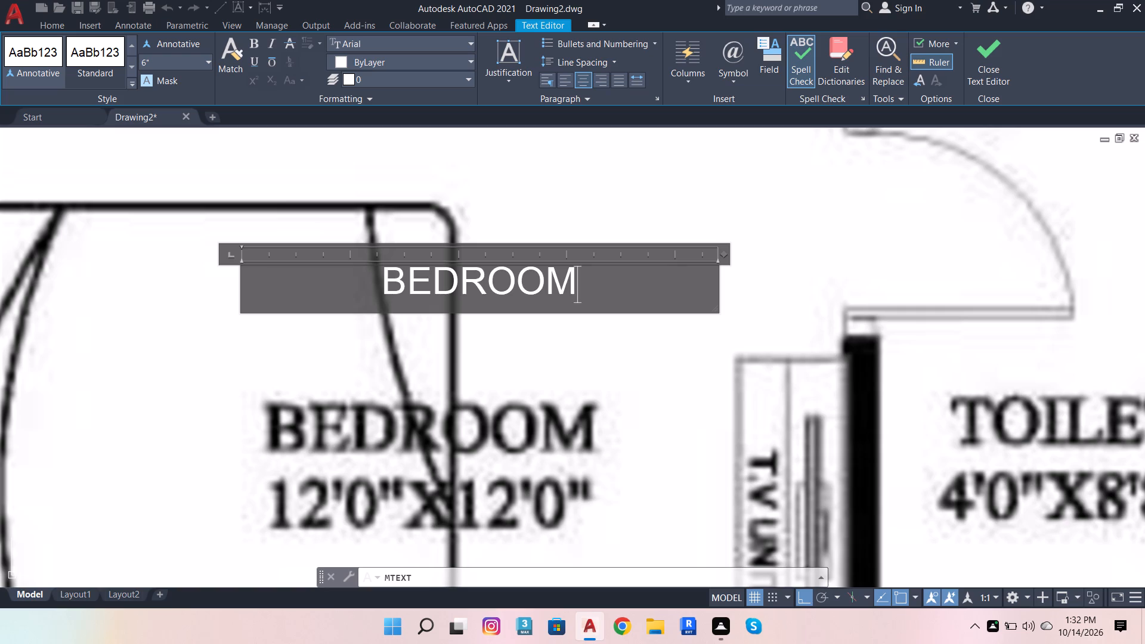
pyautogui.press('Return')
pyautogui.write("12'")
pyautogui.press('0')
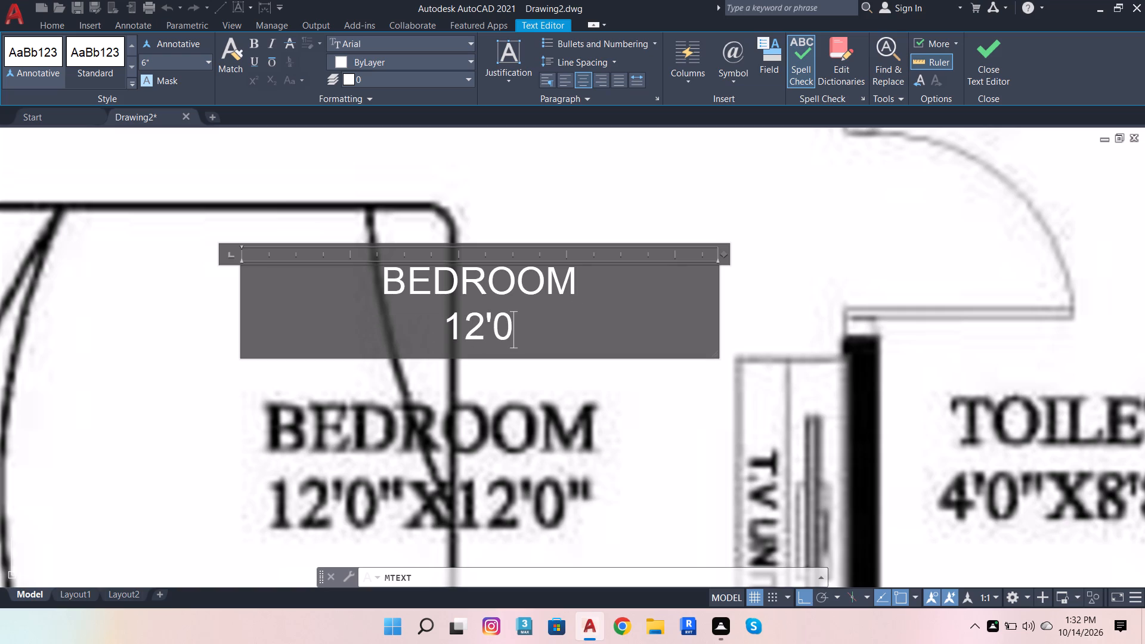
pyautogui.hotkey('shift', '"')
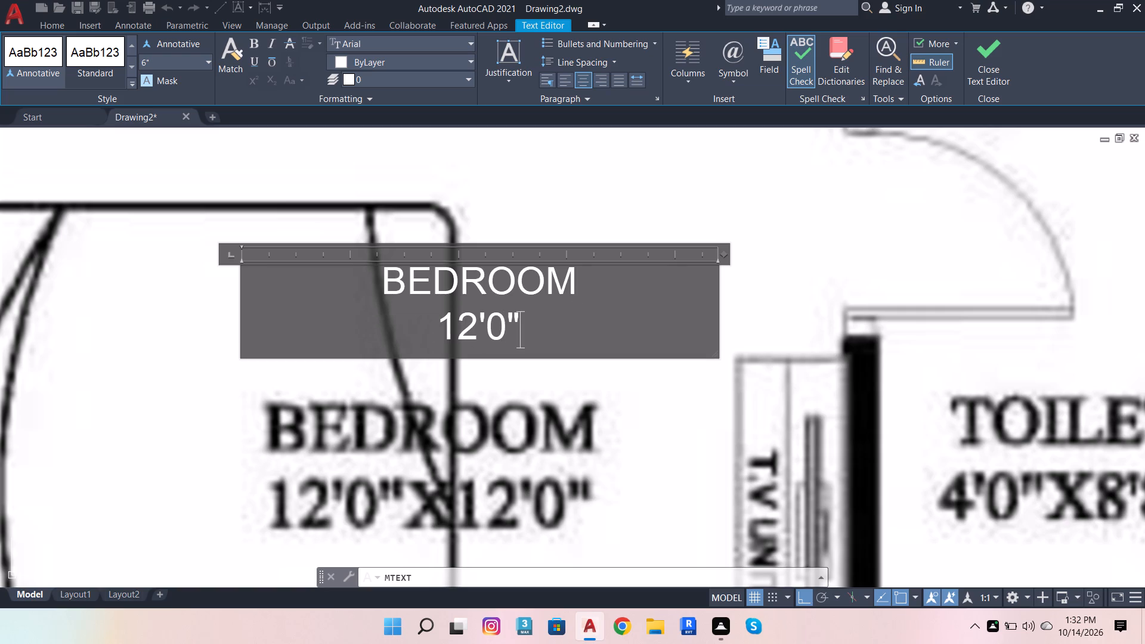
pyautogui.press('x')
pyautogui.write('12')
pyautogui.press("'")
pyautogui.press('0')
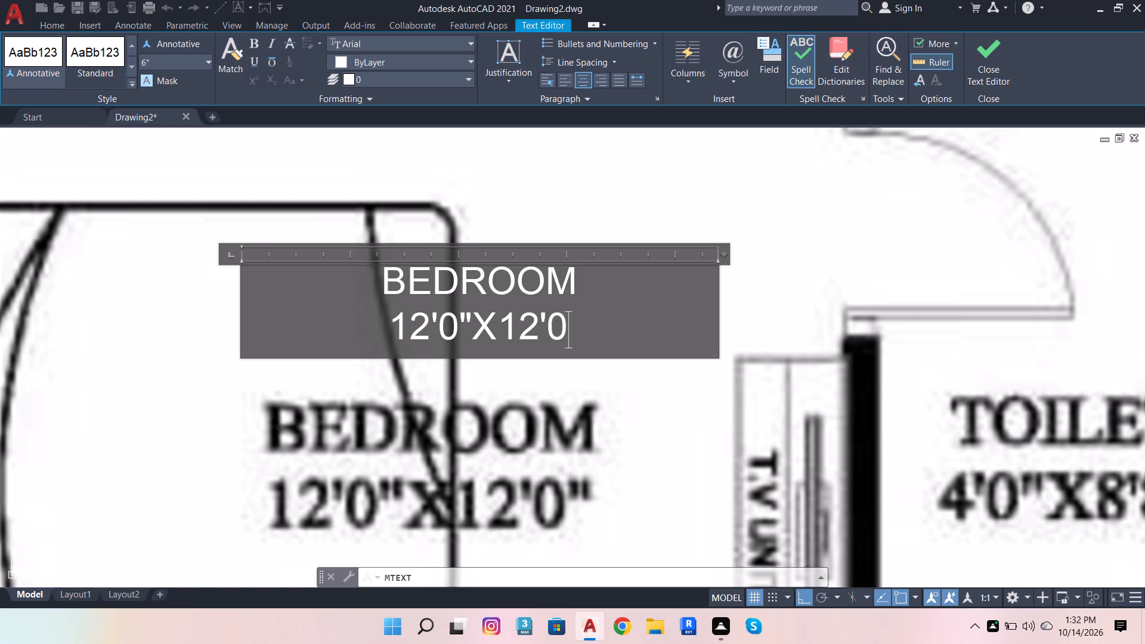
pyautogui.hotkey('shift', '"')
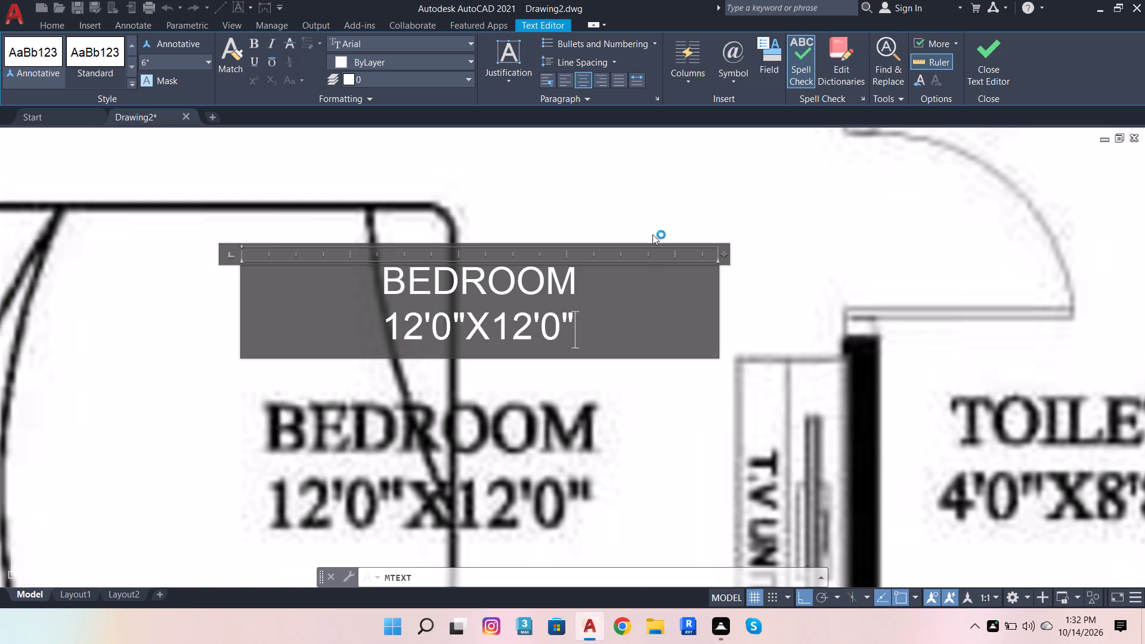
pyautogui.click(649, 397)
# Add a centred two-line multiline text label, TOILET over 4'0" X 8'8", below the matching label in the toilet beside the parking.
pyautogui.scroll(-3, 298, 333)
pyautogui.scroll(1, 502, 342)
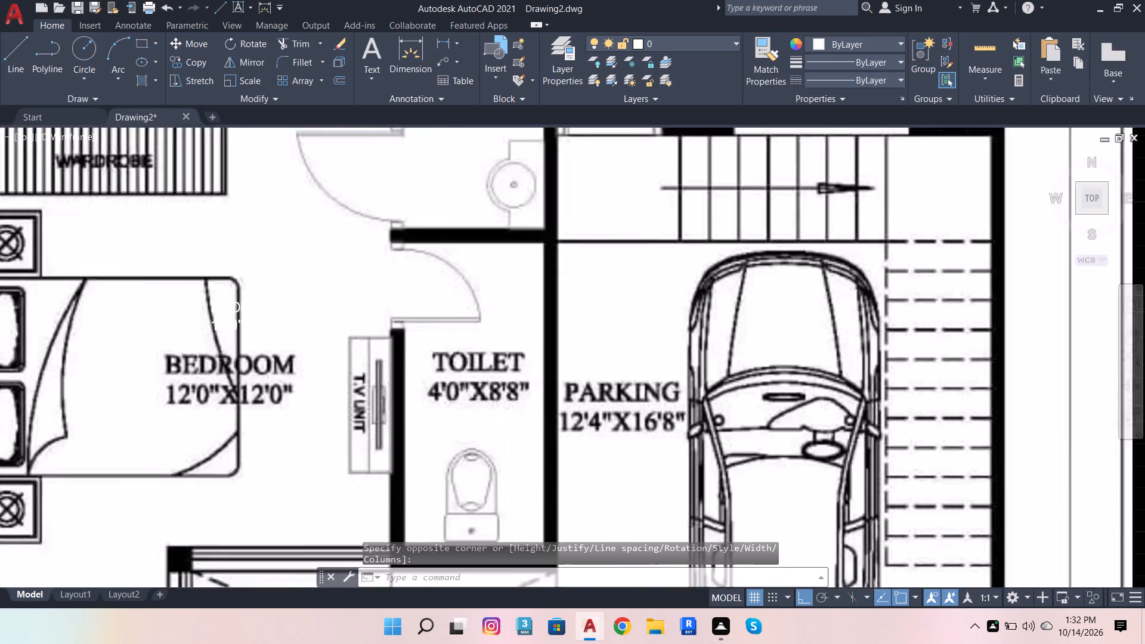
pyautogui.scroll(1, 502, 342)
pyautogui.click(376, 53)
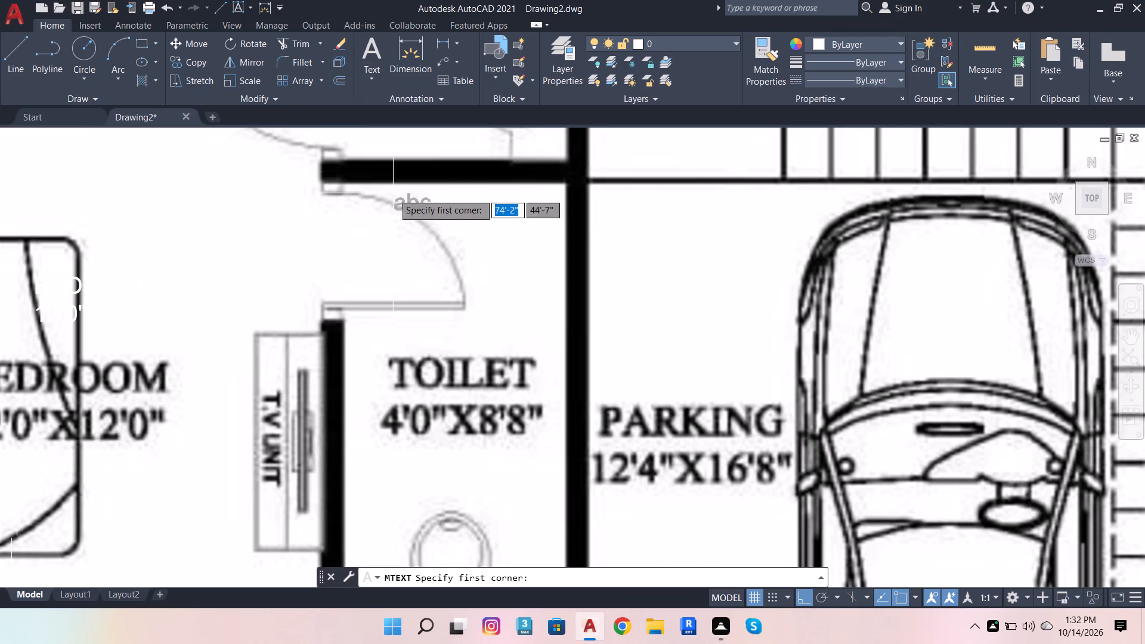
pyautogui.scroll(-2, 407, 196)
pyautogui.scroll(2, 425, 304)
pyautogui.click(356, 308)
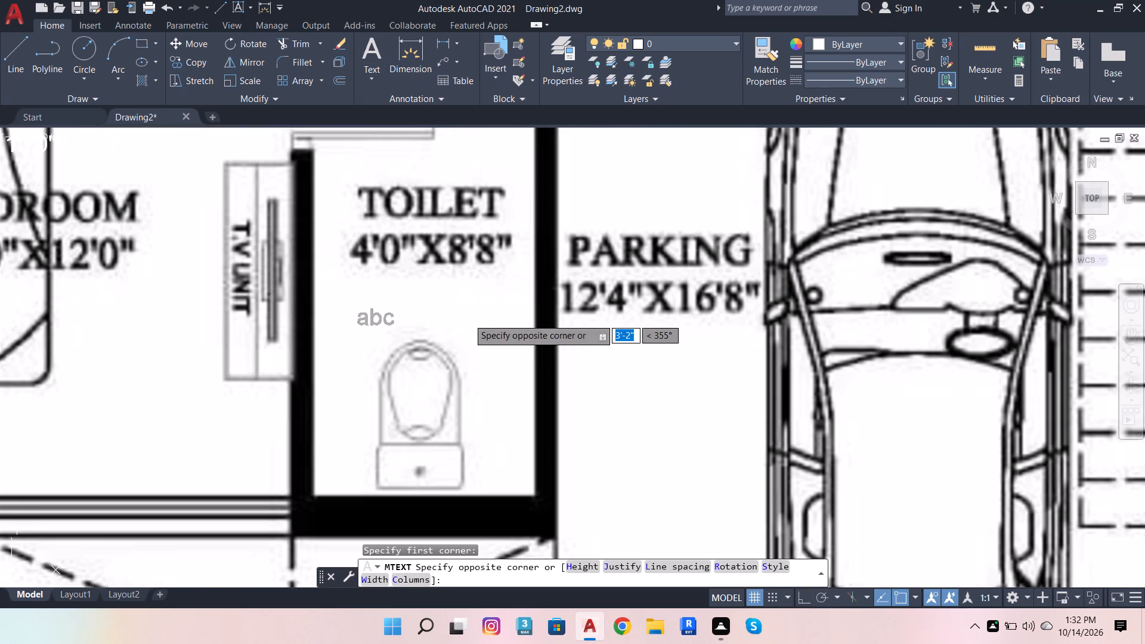
pyautogui.click(549, 354)
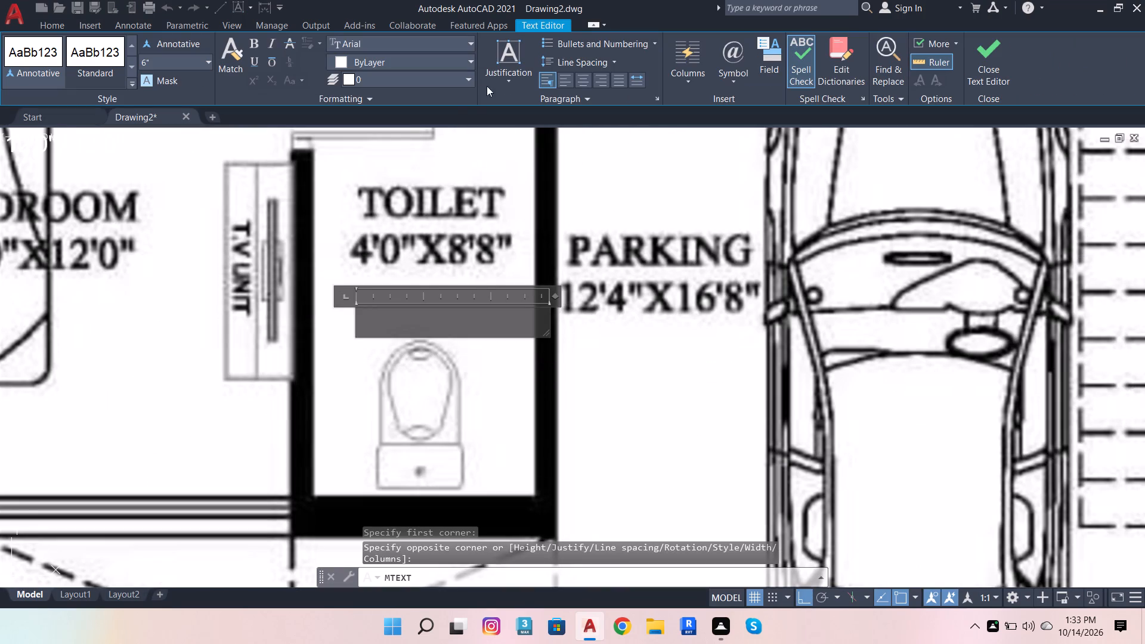
pyautogui.click(585, 80)
pyautogui.click(439, 334)
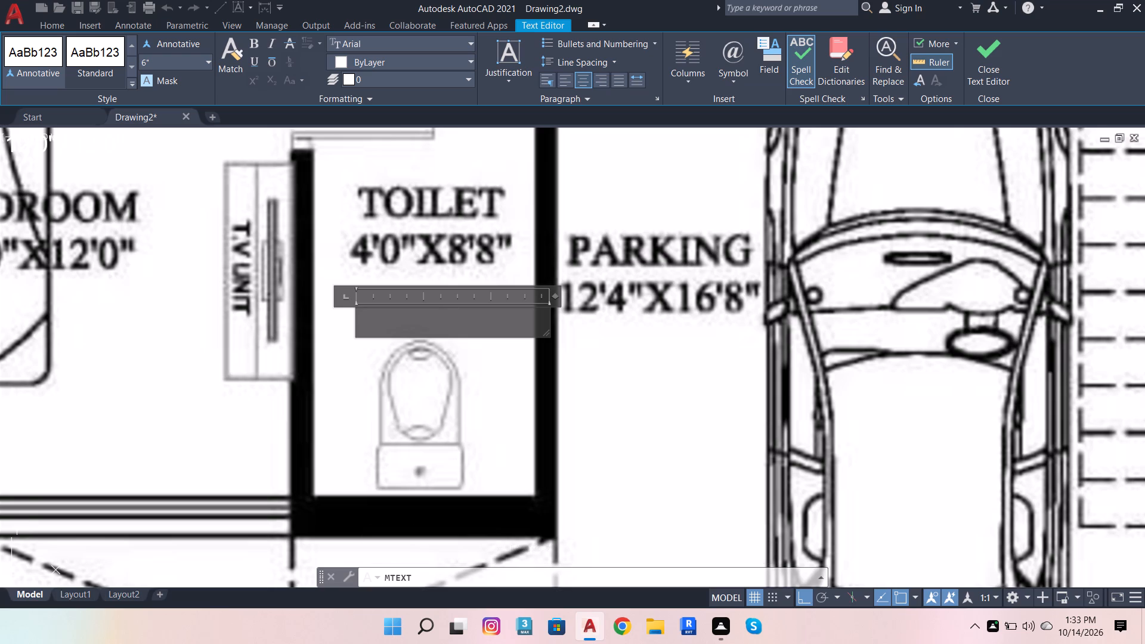
pyautogui.press('t')
pyautogui.press('o')
pyautogui.press('i')
pyautogui.write('LET')
pyautogui.press('Return')
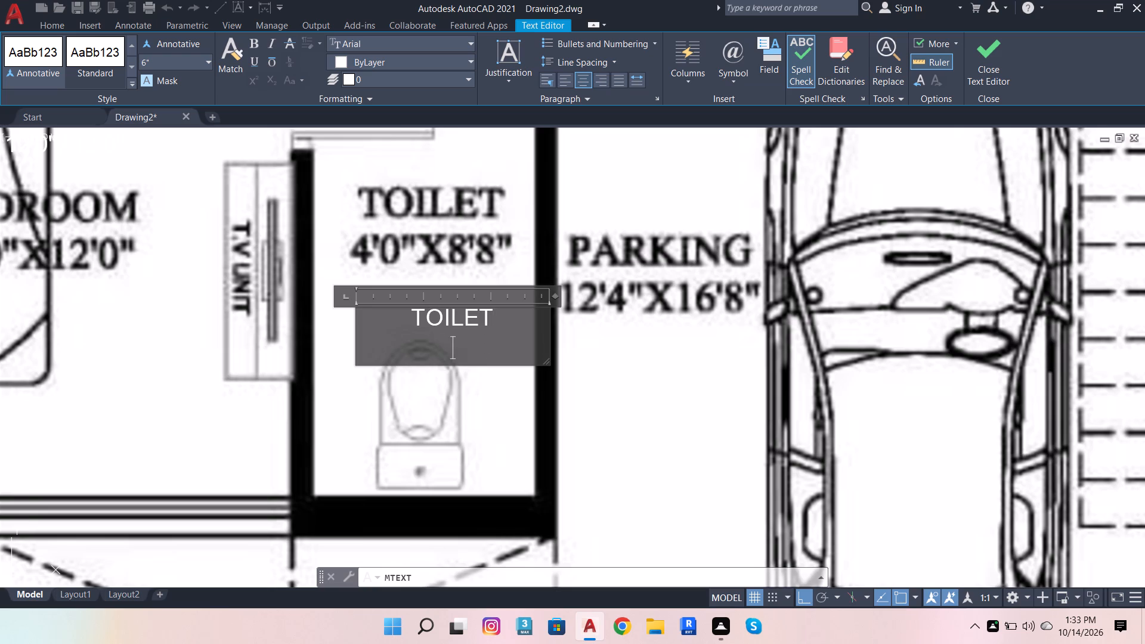
pyautogui.write("4'0")
pyautogui.hotkey('shift', '"')
pyautogui.press('space')
pyautogui.write('X')
pyautogui.press('space')
pyautogui.write('8"8\'')
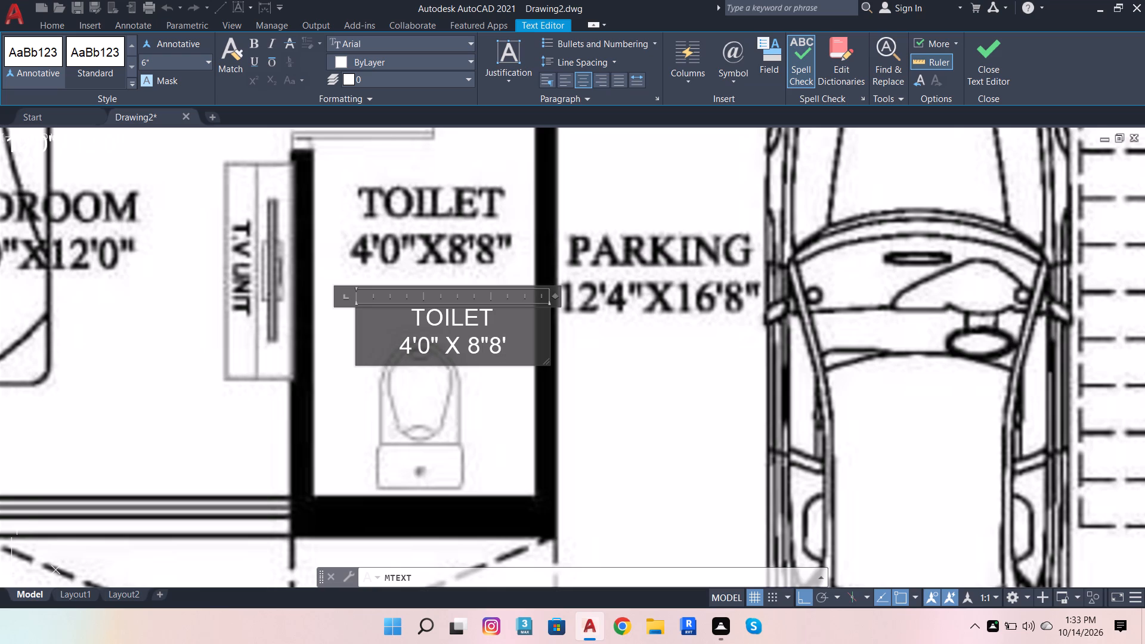
pyautogui.press('BackSpace')
pyautogui.press('BackSpace')
pyautogui.press('BackSpace')
pyautogui.press("'")
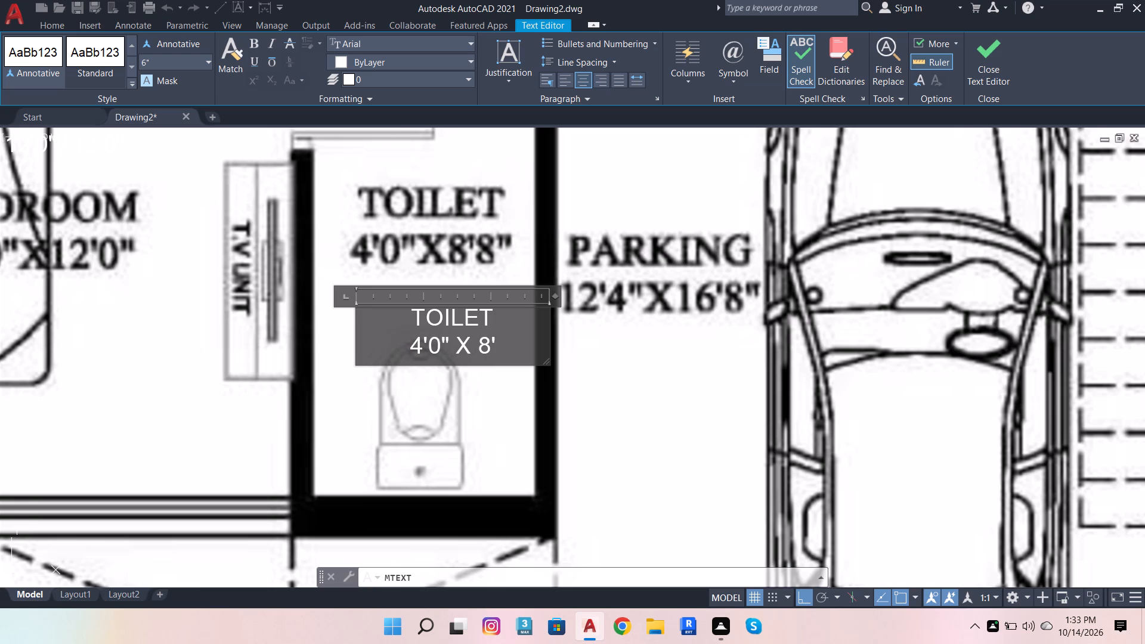
pyautogui.press('8')
pyautogui.hotkey('shift', '"')
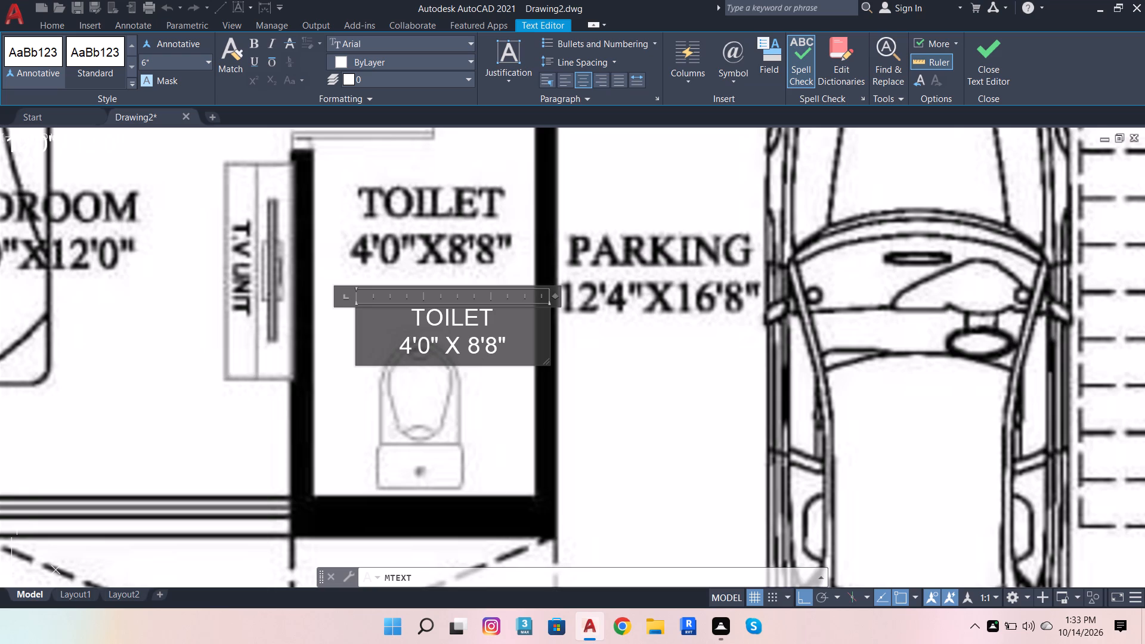
pyautogui.click(385, 405)
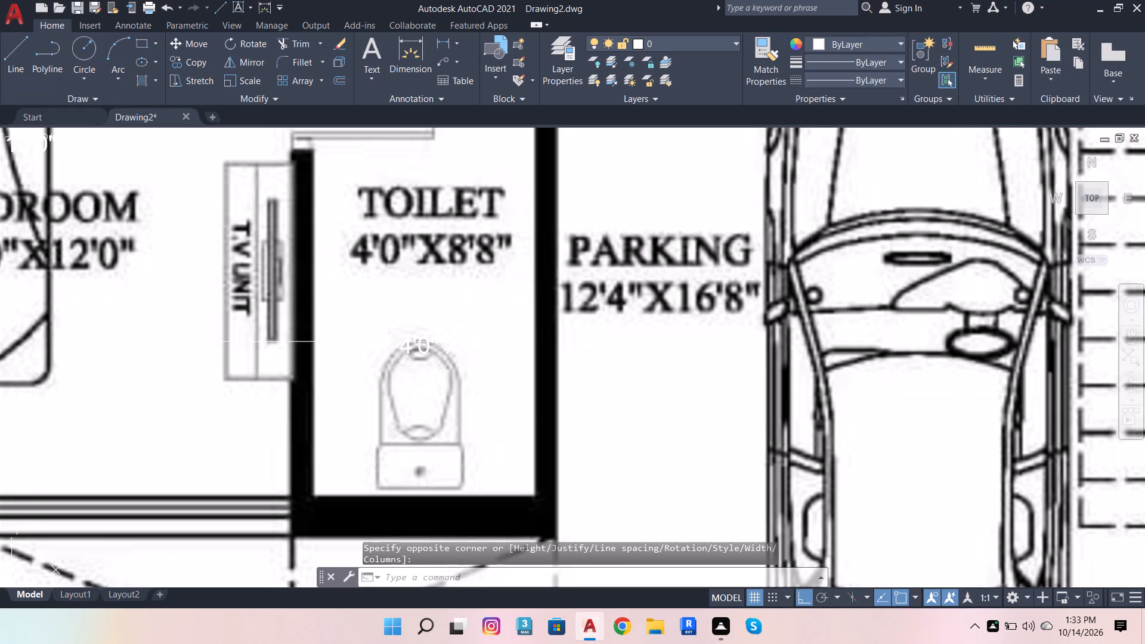
# Add a centred two-line multiline text label, PARKING over 12'4" X 16'8", below the matching parking label on the reference image.
pyautogui.click(375, 49)
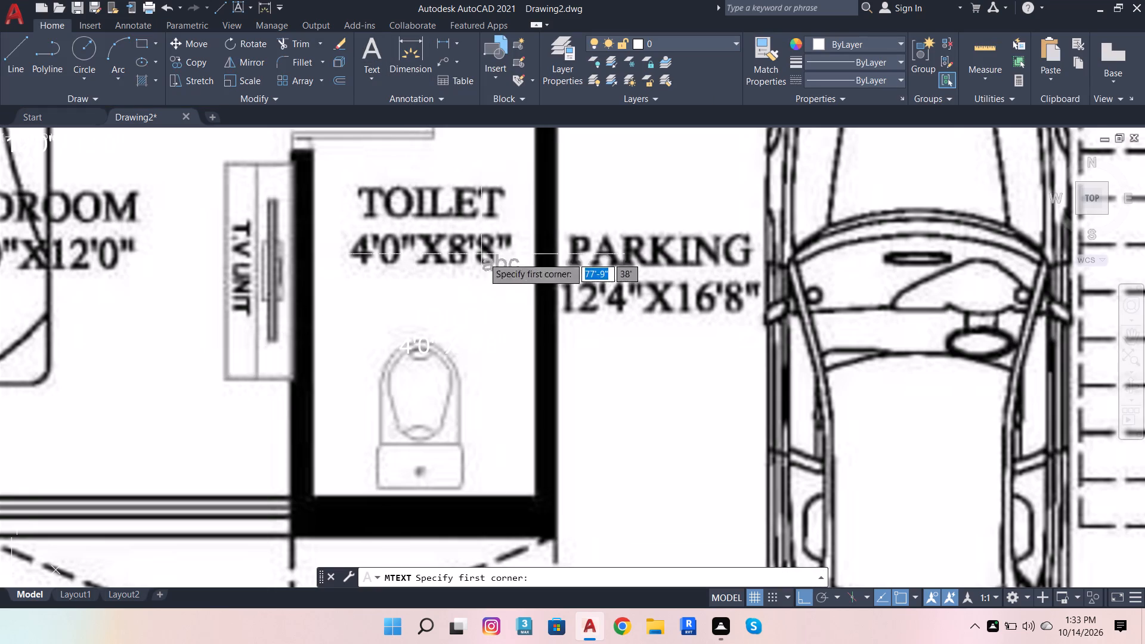
pyautogui.click(597, 354)
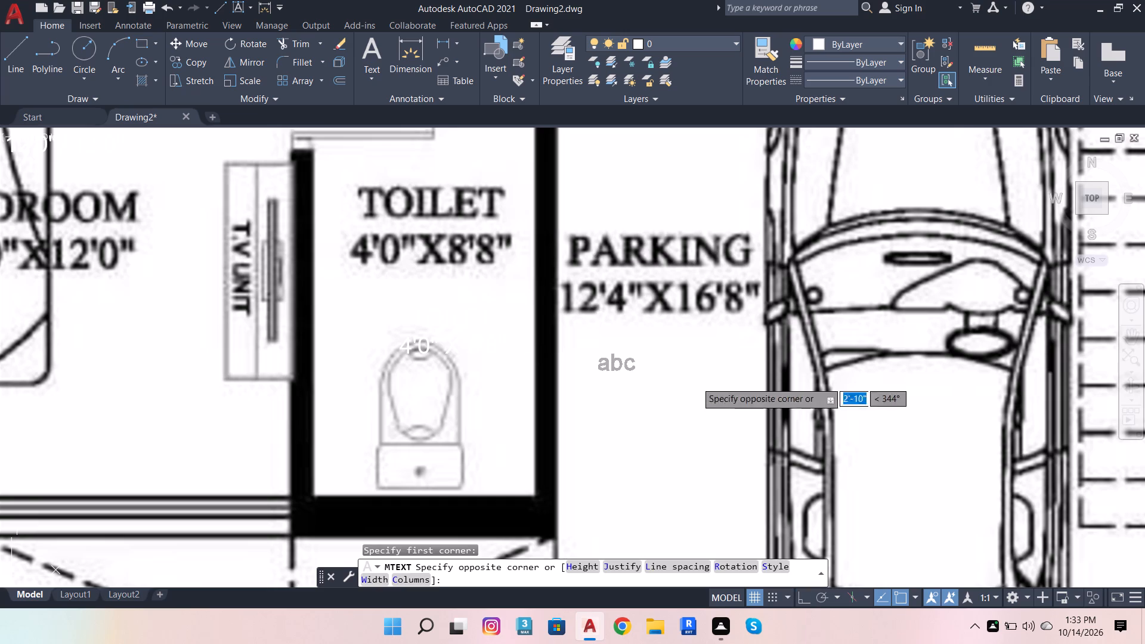
pyautogui.click(859, 397)
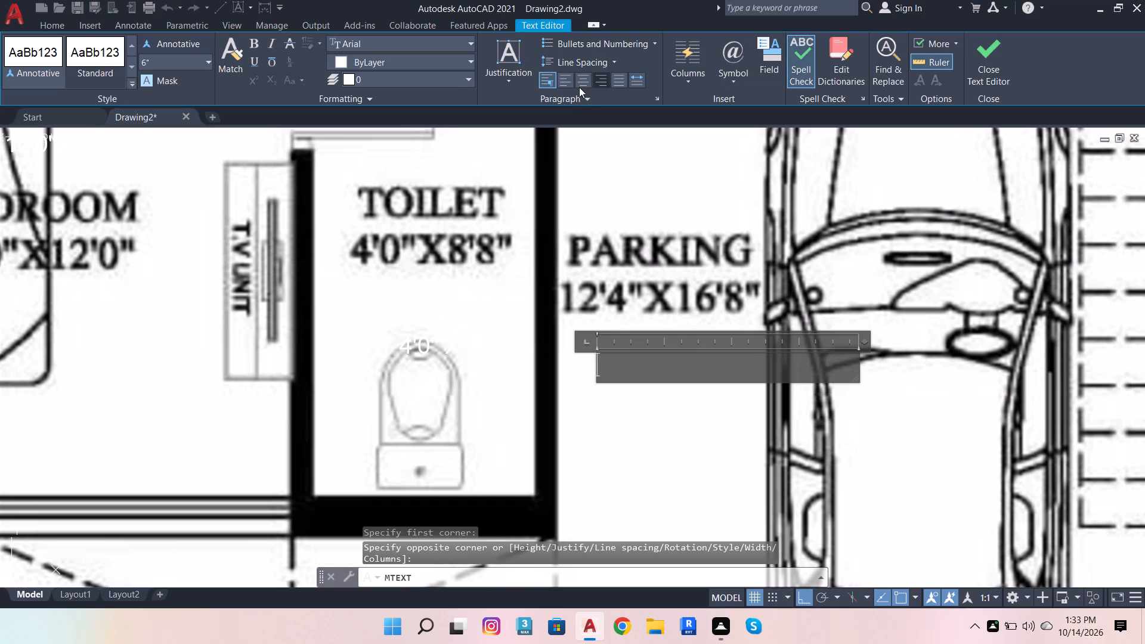
pyautogui.click(580, 83)
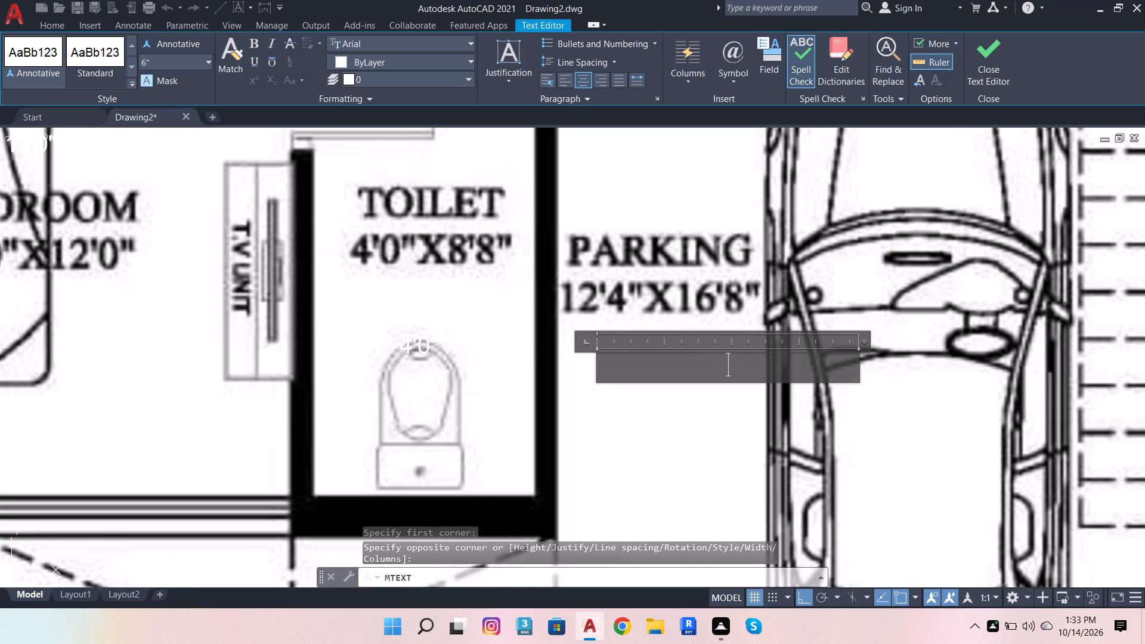
pyautogui.click(763, 359)
pyautogui.write('PAR')
pyautogui.write('KING')
pyautogui.press('Return')
pyautogui.write("12'")
pyautogui.press('4')
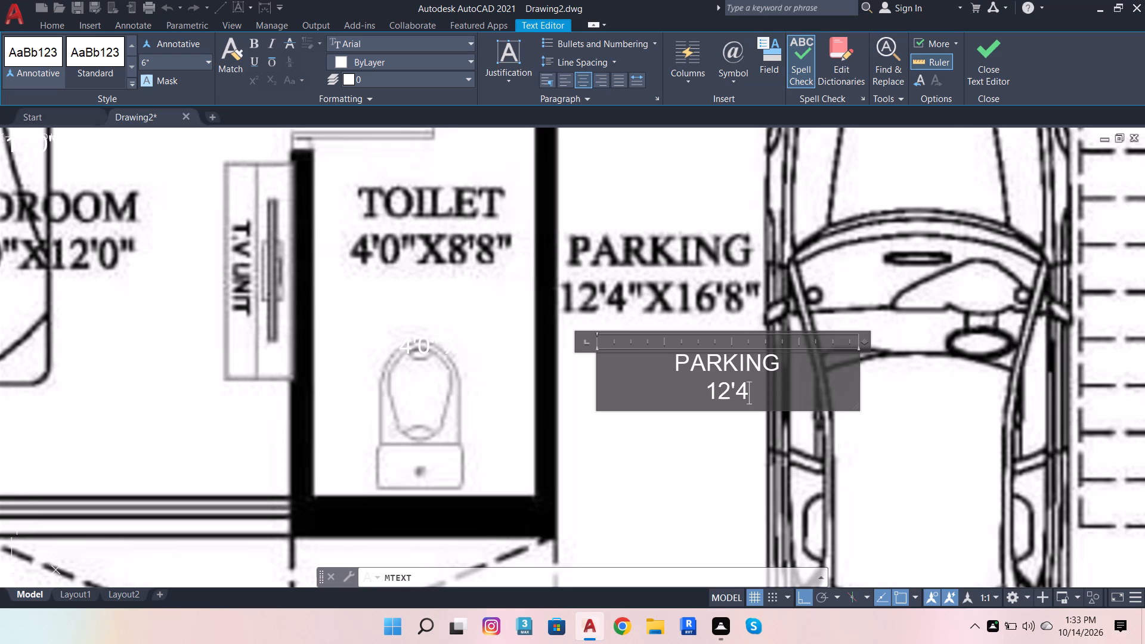
pyautogui.hotkey('shift', '"')
pyautogui.press('space')
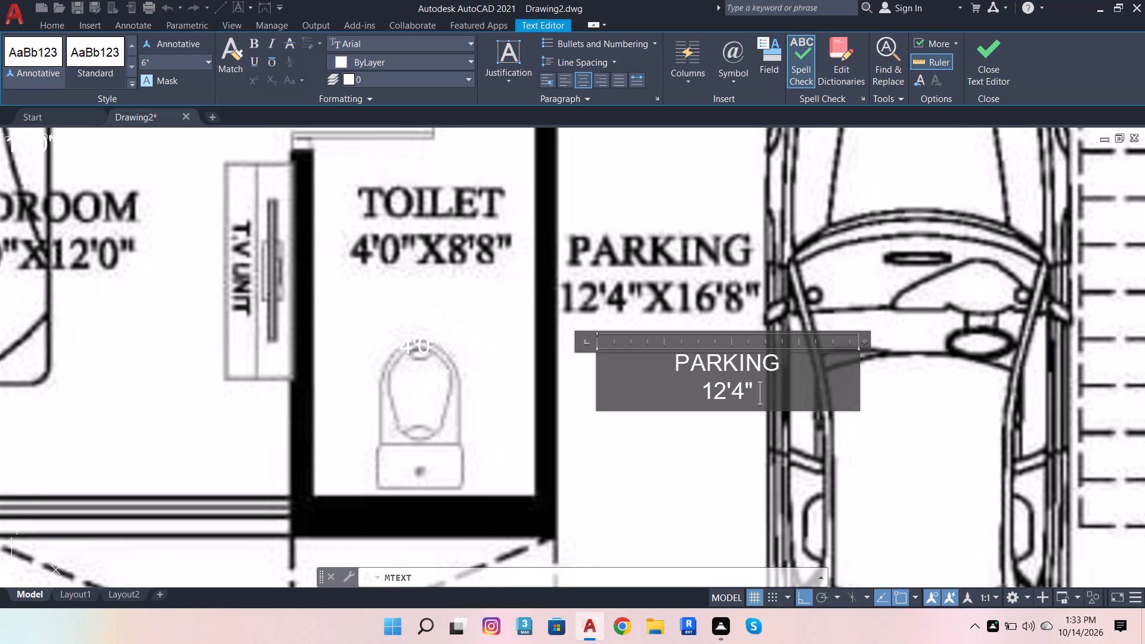
pyautogui.press('x')
pyautogui.press('space')
pyautogui.write("16'")
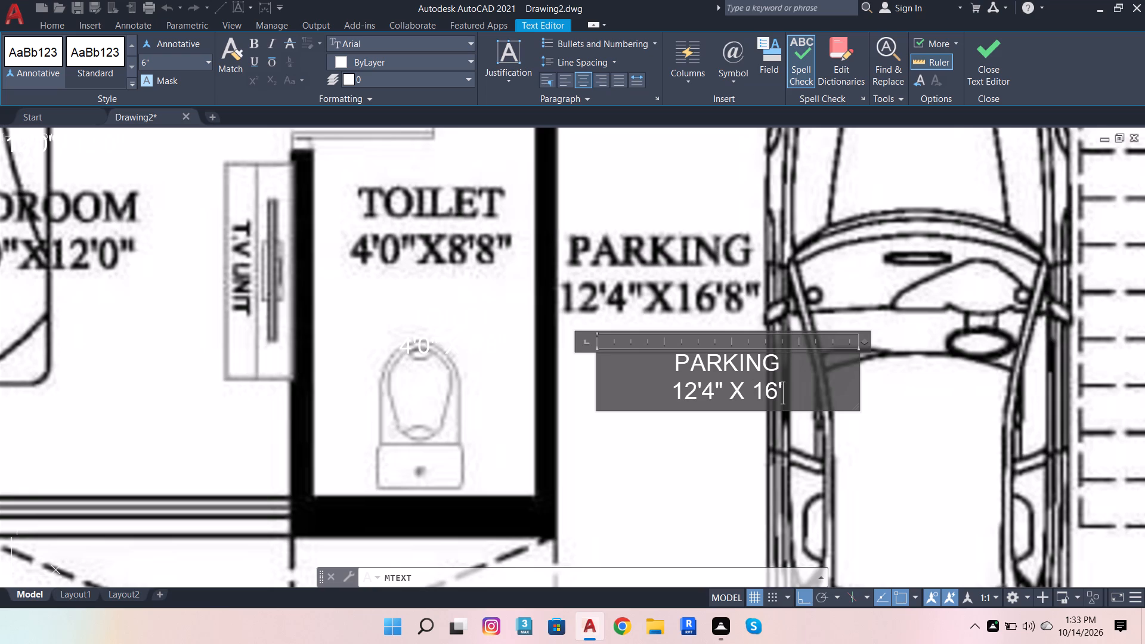
pyautogui.press('8')
pyautogui.hotkey('shift', '"')
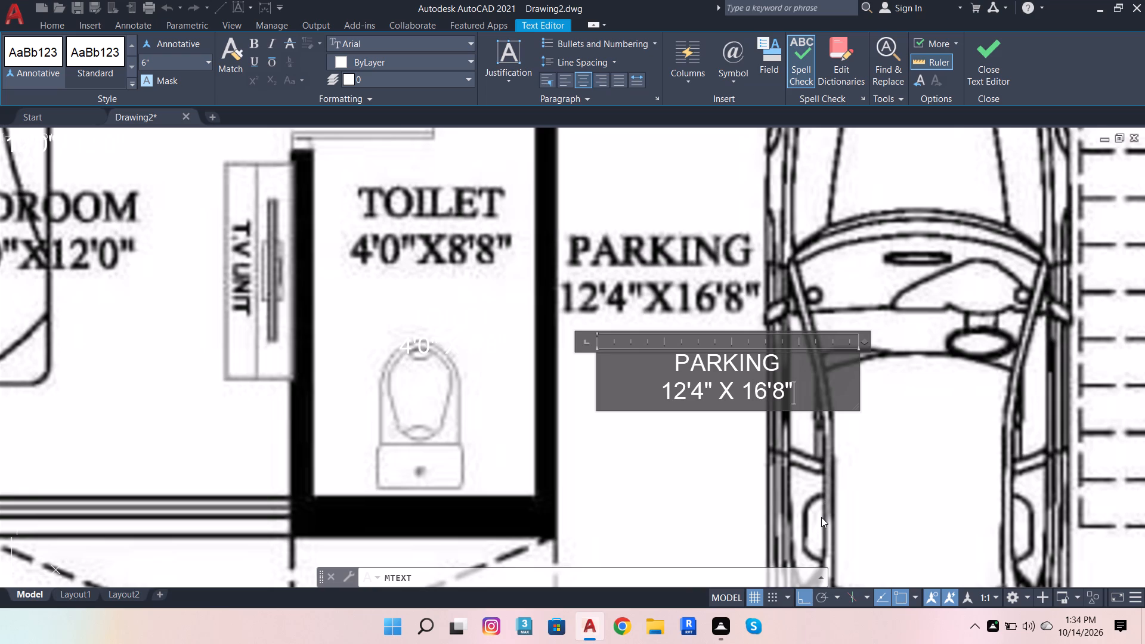
pyautogui.scroll(-4, 773, 552)
pyautogui.scroll(-2, 768, 481)
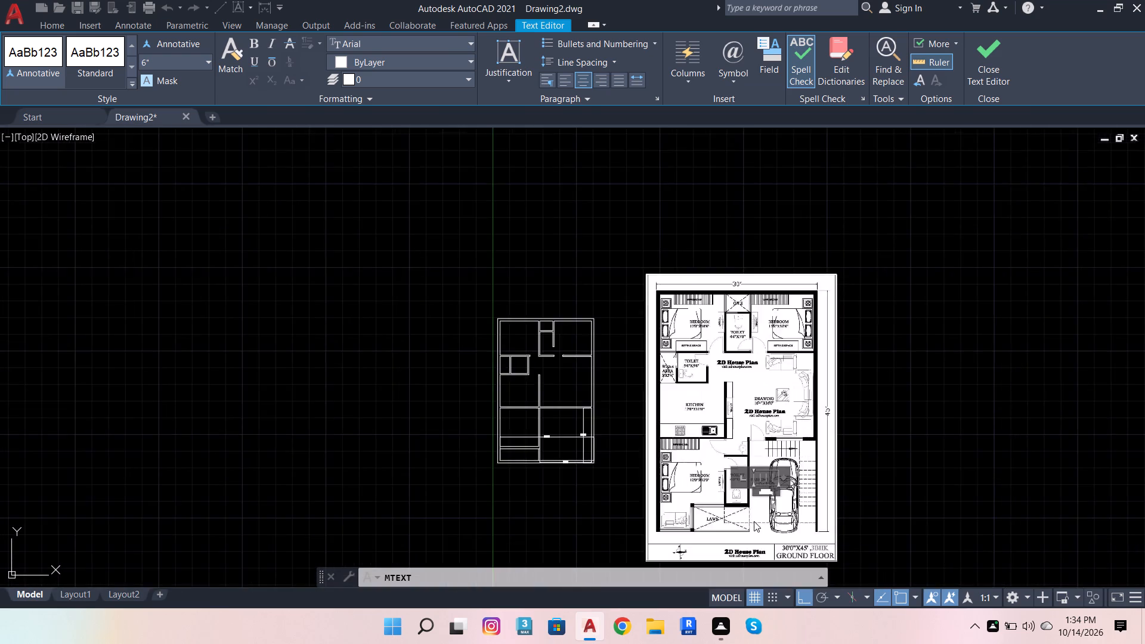
pyautogui.scroll(3, 754, 521)
pyautogui.click(778, 465)
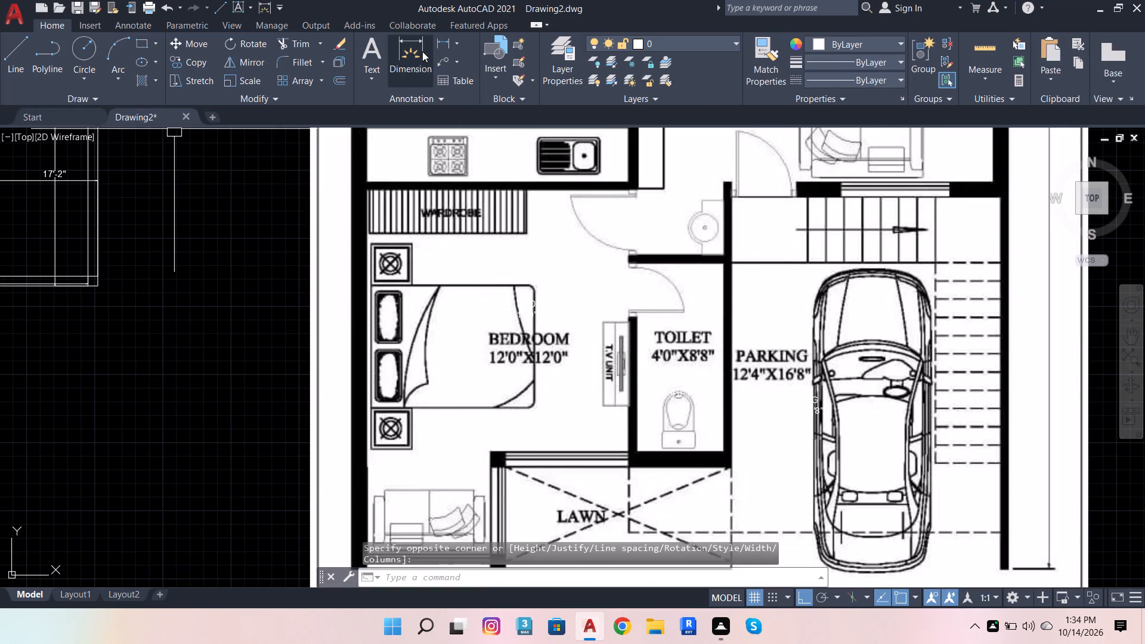
# Add a left-aligned single-line multiline text label, LAWN, above the matching lawn label on the reference image.
pyautogui.click(364, 36)
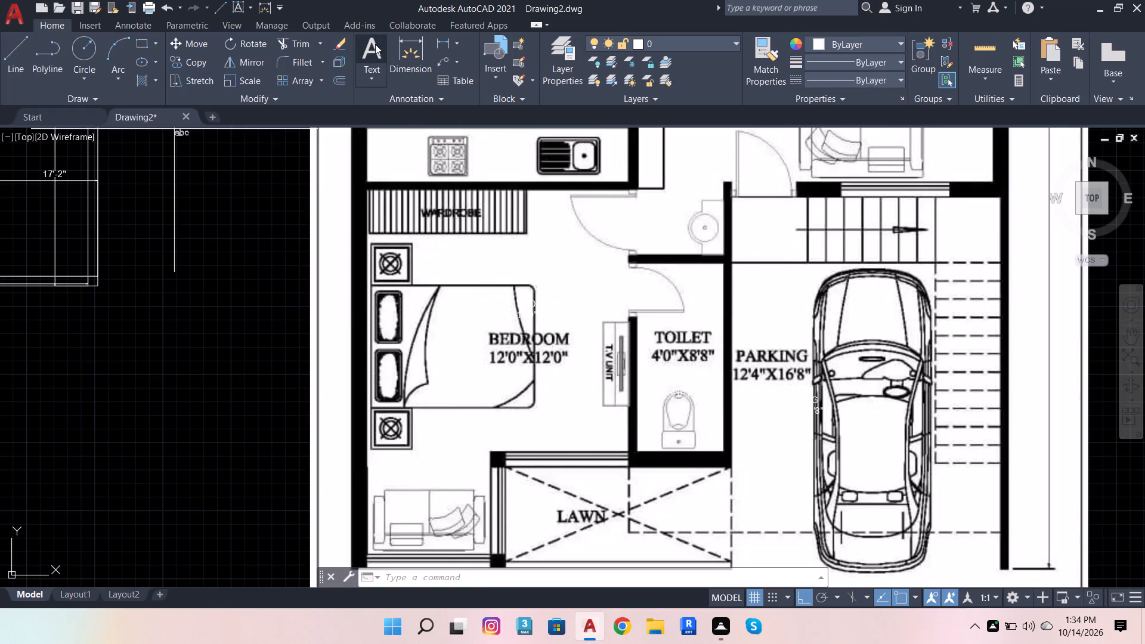
pyautogui.scroll(-2, 479, 134)
pyautogui.scroll(3, 484, 216)
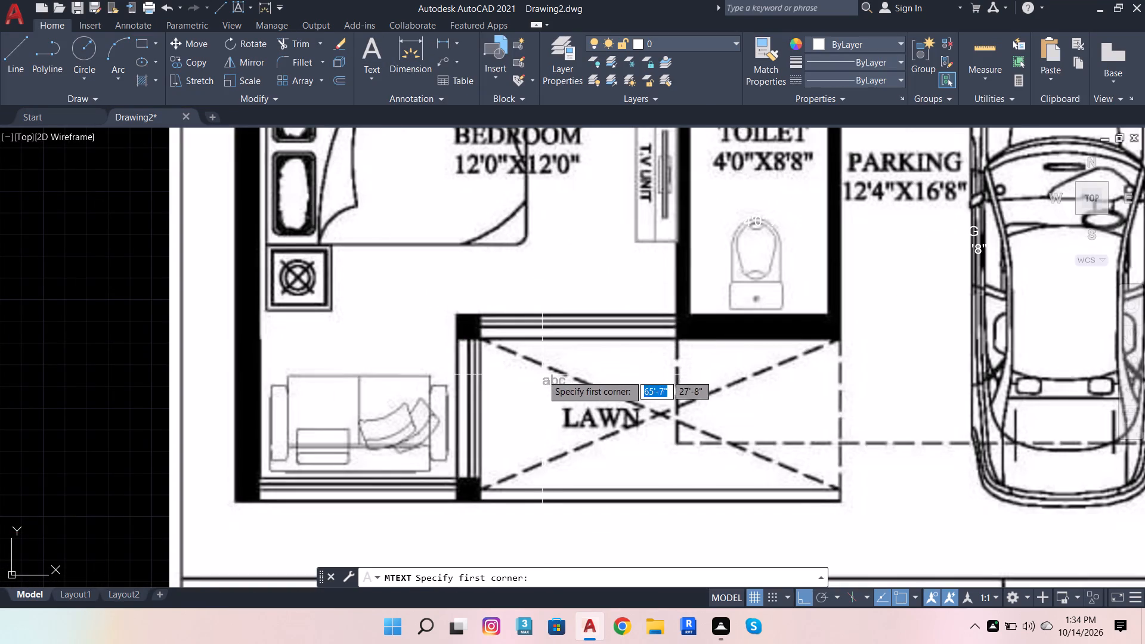
pyautogui.click(542, 374)
pyautogui.click(666, 377)
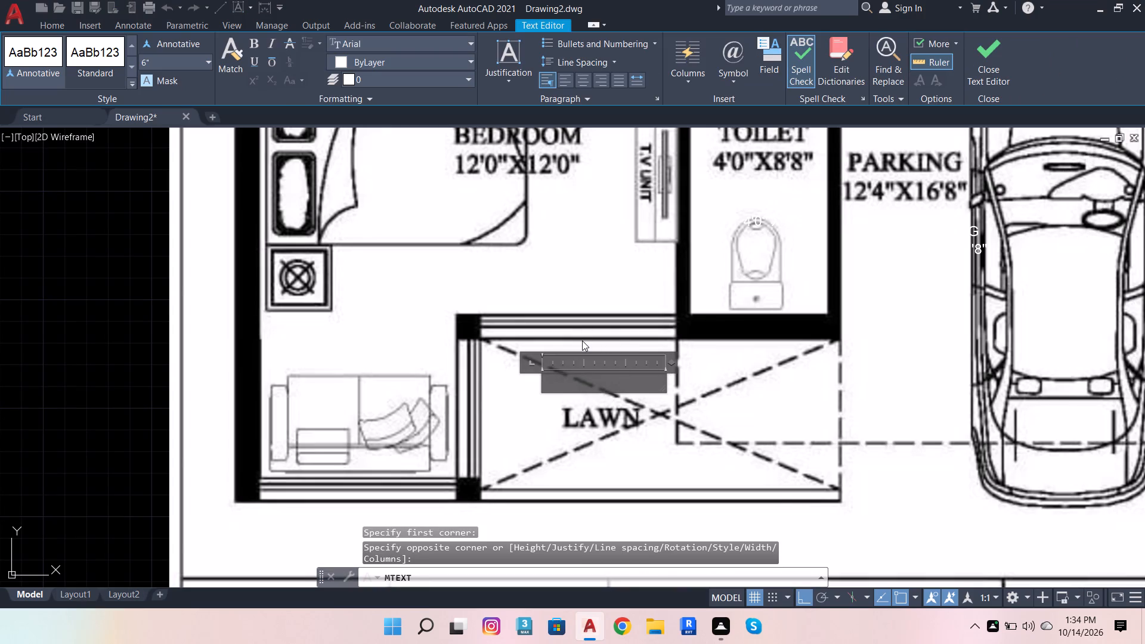
pyautogui.write('LAE')
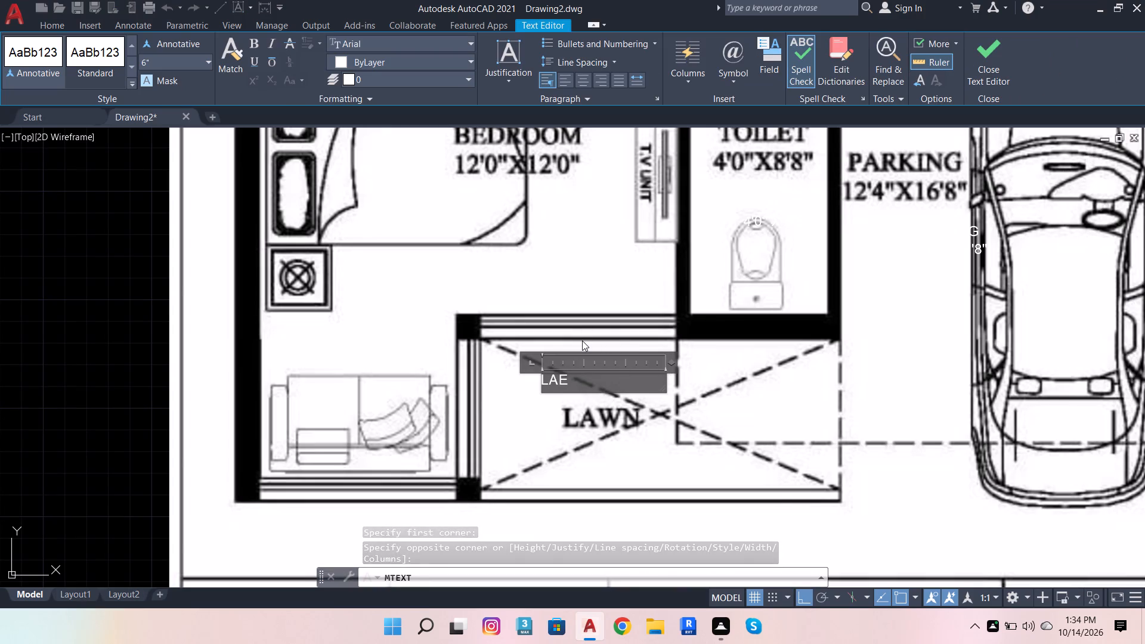
pyautogui.press('BackSpace')
pyautogui.press('w')
pyautogui.press('n')
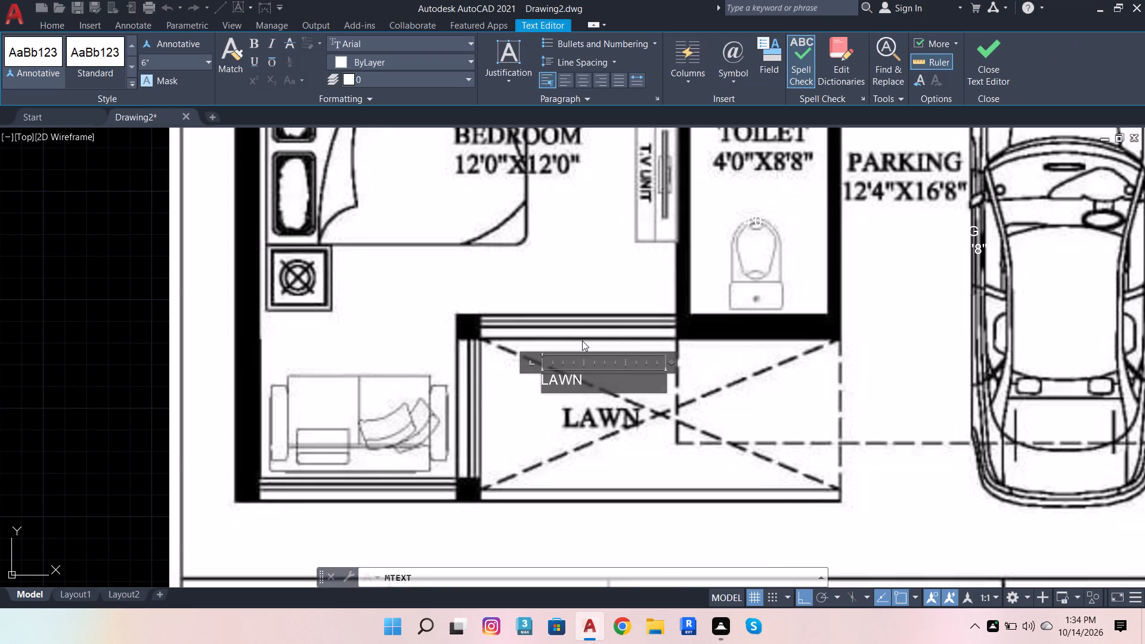
pyautogui.click(602, 492)
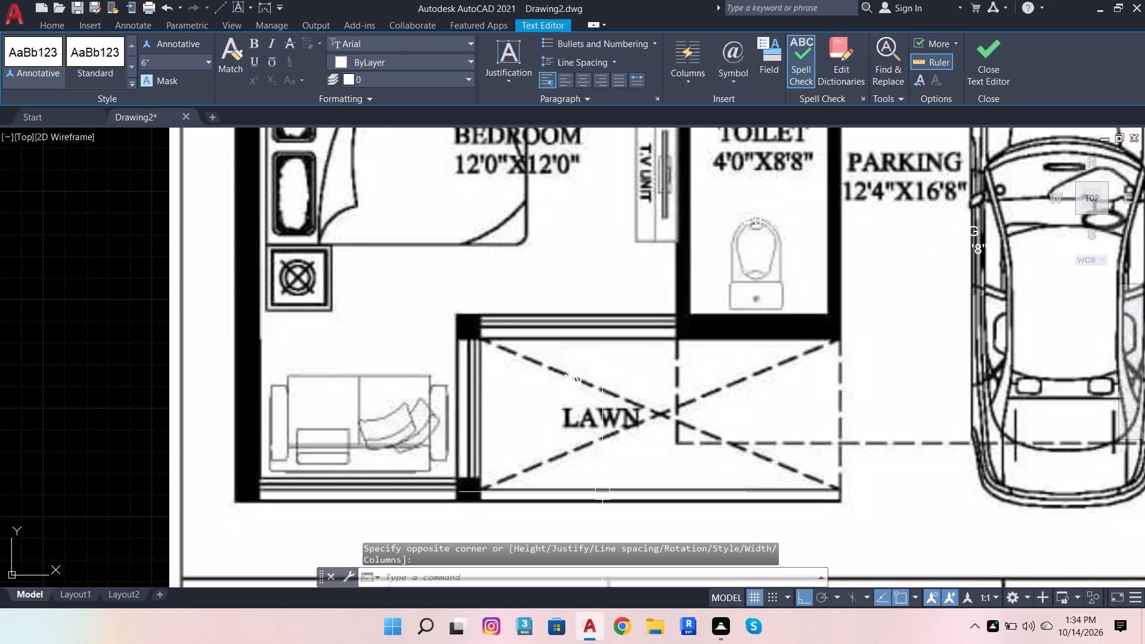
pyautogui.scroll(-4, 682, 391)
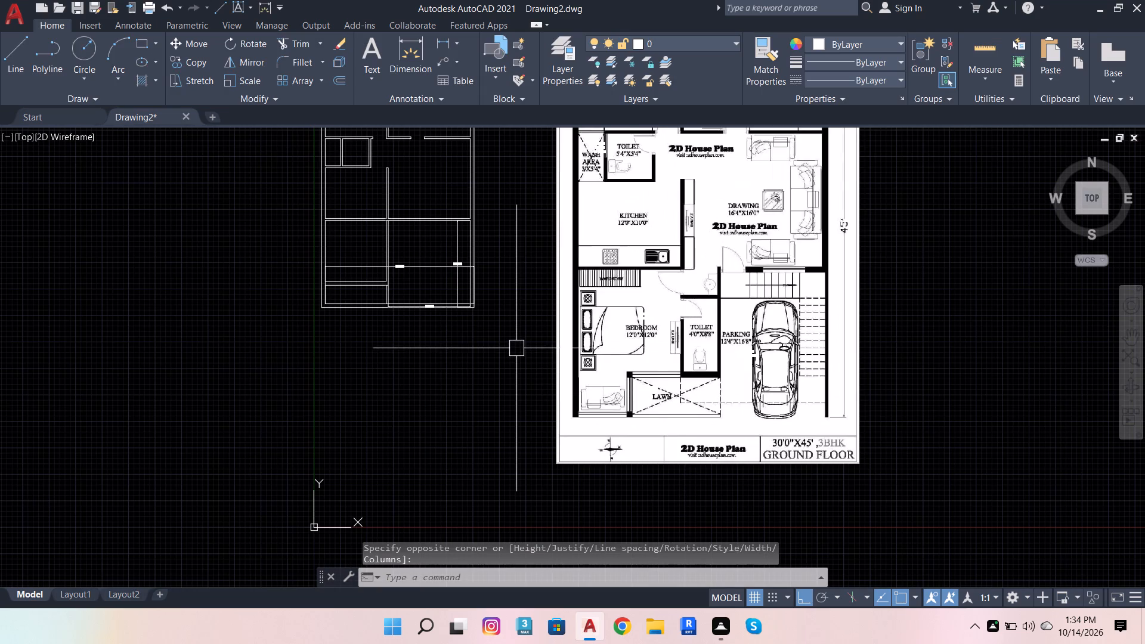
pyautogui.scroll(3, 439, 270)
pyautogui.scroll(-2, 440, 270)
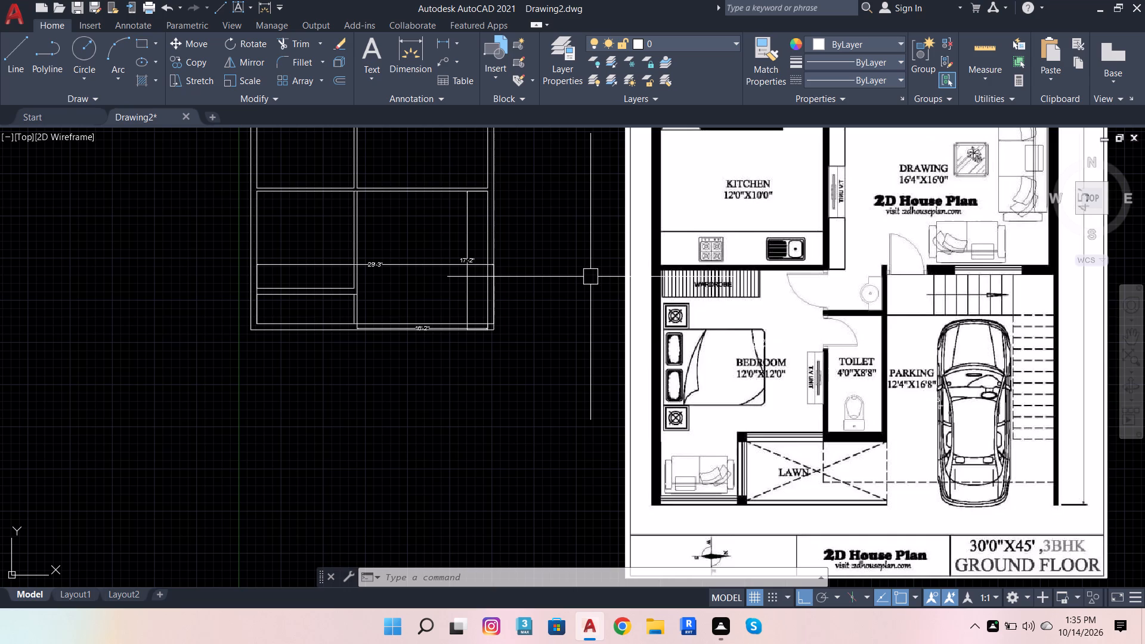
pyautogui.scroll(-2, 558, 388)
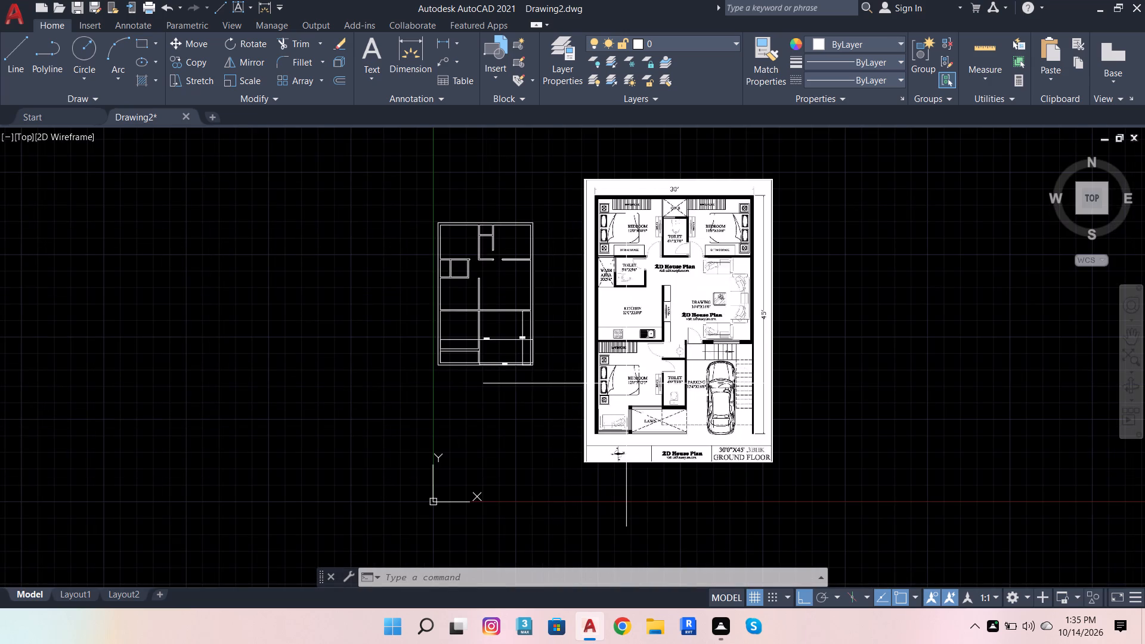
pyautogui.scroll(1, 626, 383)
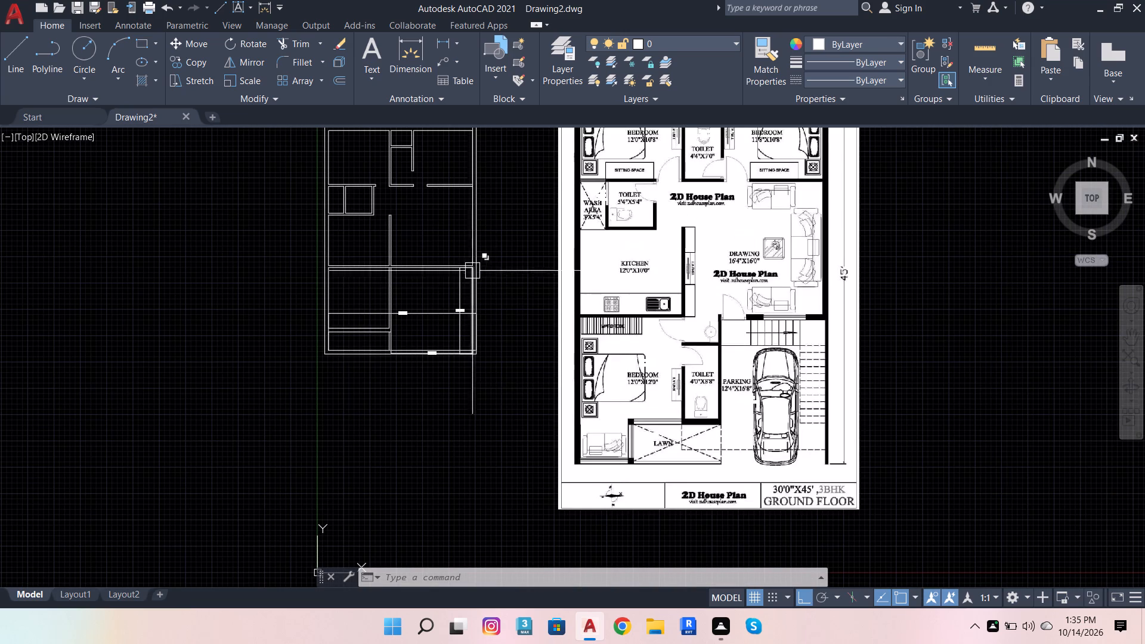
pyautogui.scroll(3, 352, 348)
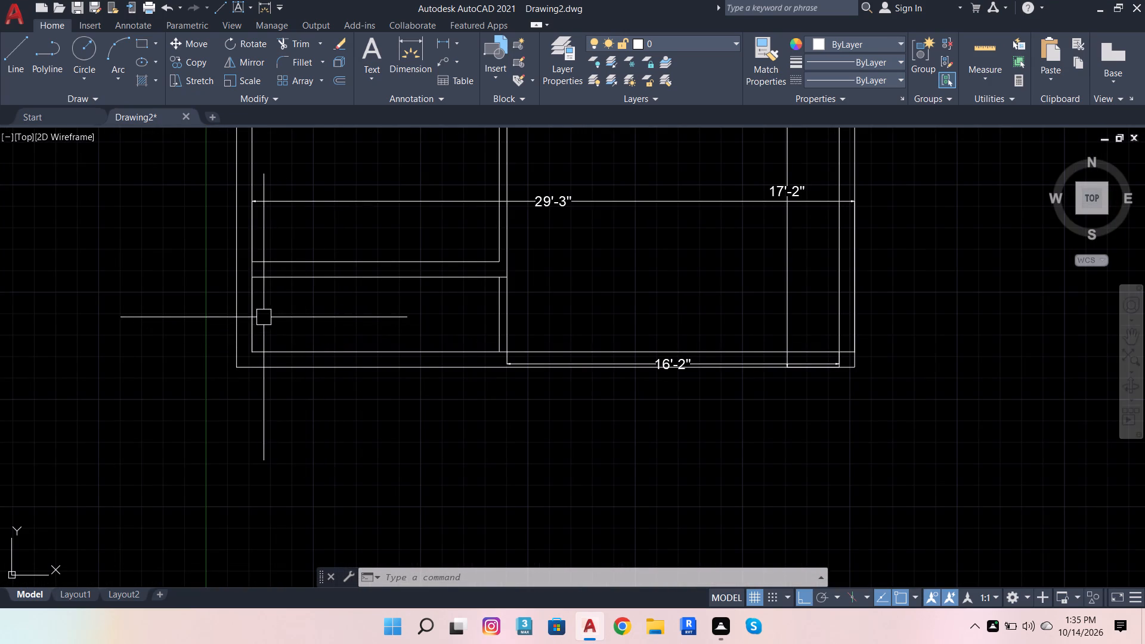
# Offset the inner face line of the front bedroom's west outer wall 6'4" into the room.
pyautogui.click(256, 311)
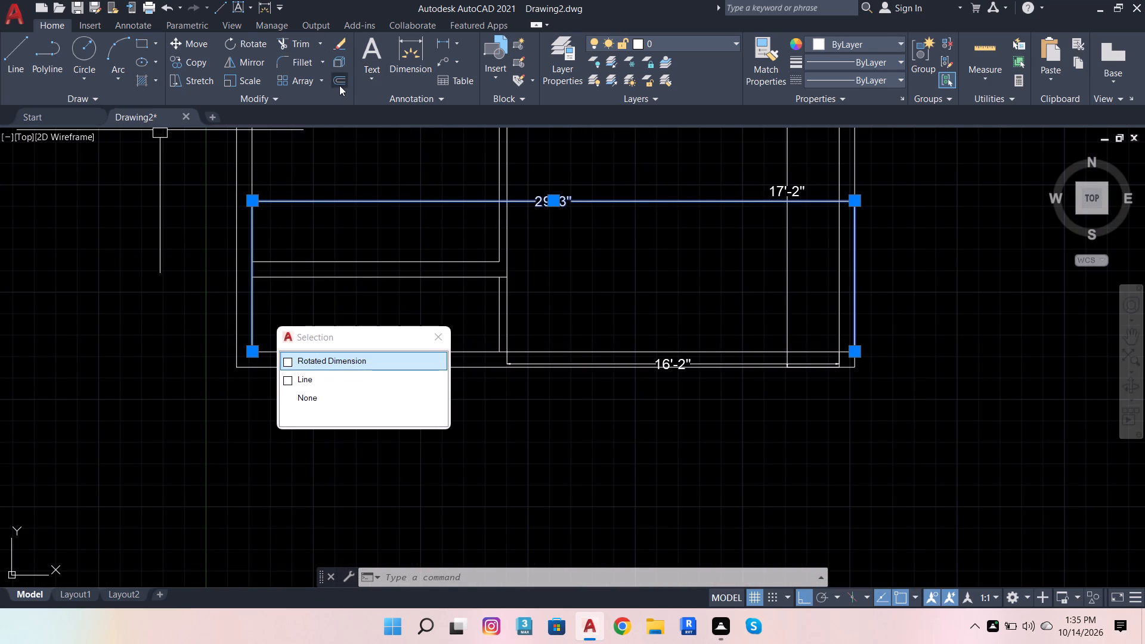
pyautogui.click(339, 85)
pyautogui.click(250, 352)
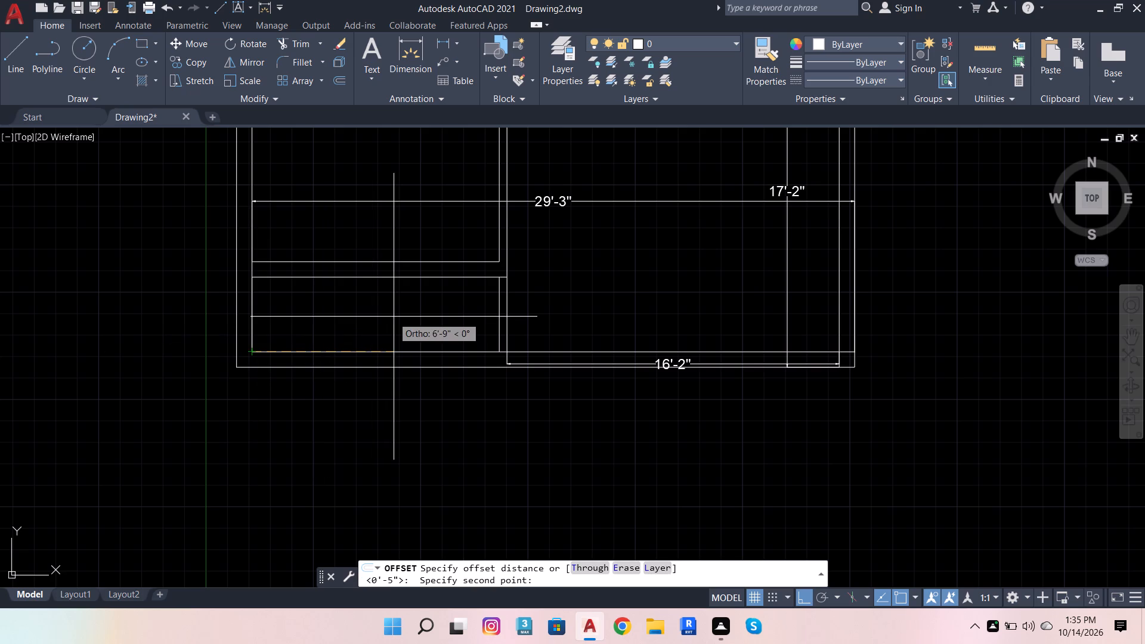
pyautogui.write("6'")
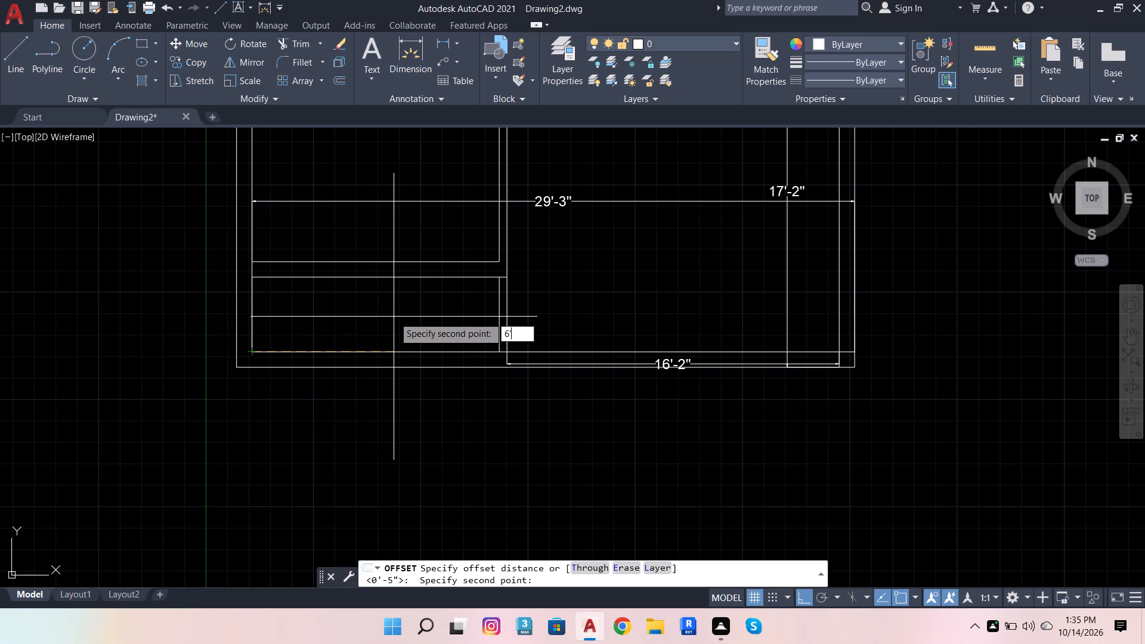
pyautogui.press('4')
pyautogui.press('Return')
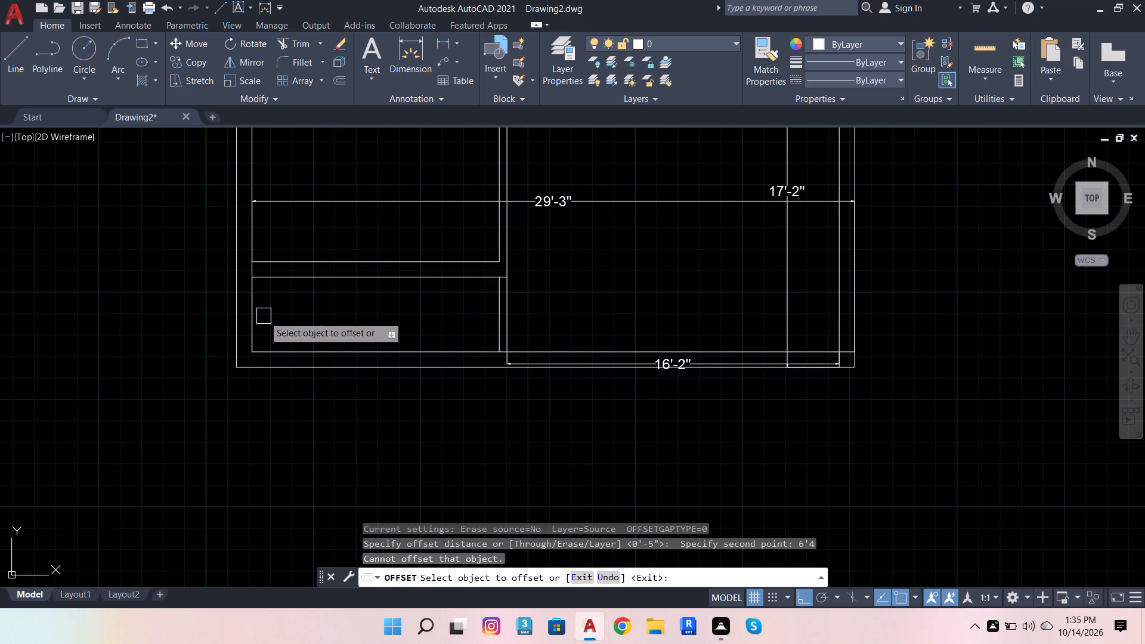
pyautogui.click(256, 308)
pyautogui.click(318, 297)
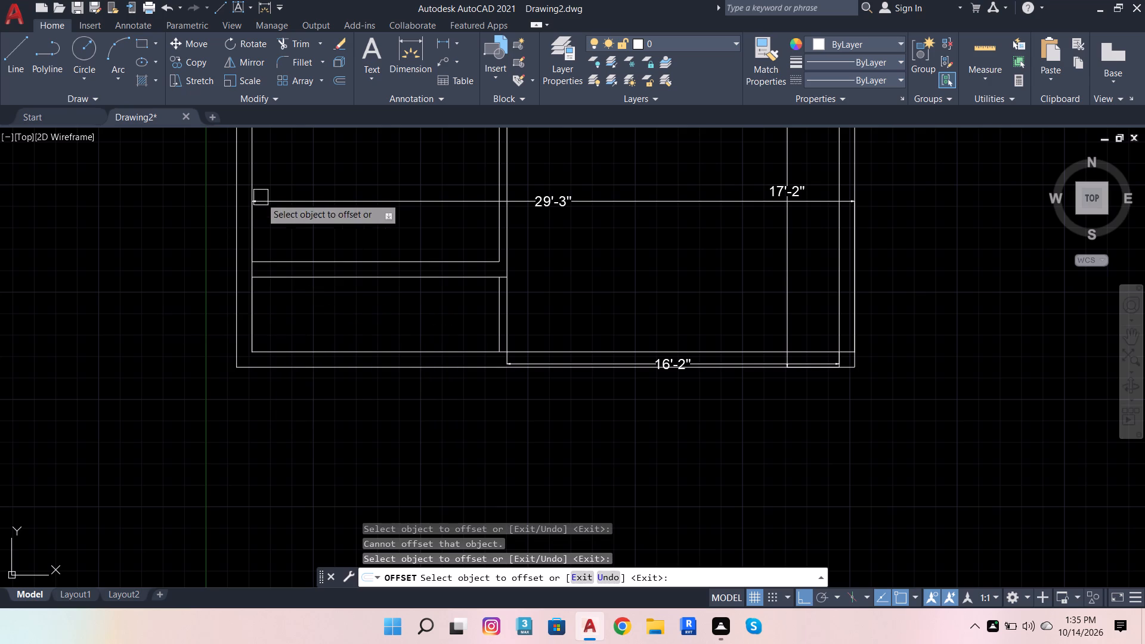
pyautogui.click(253, 174)
pyautogui.click(409, 134)
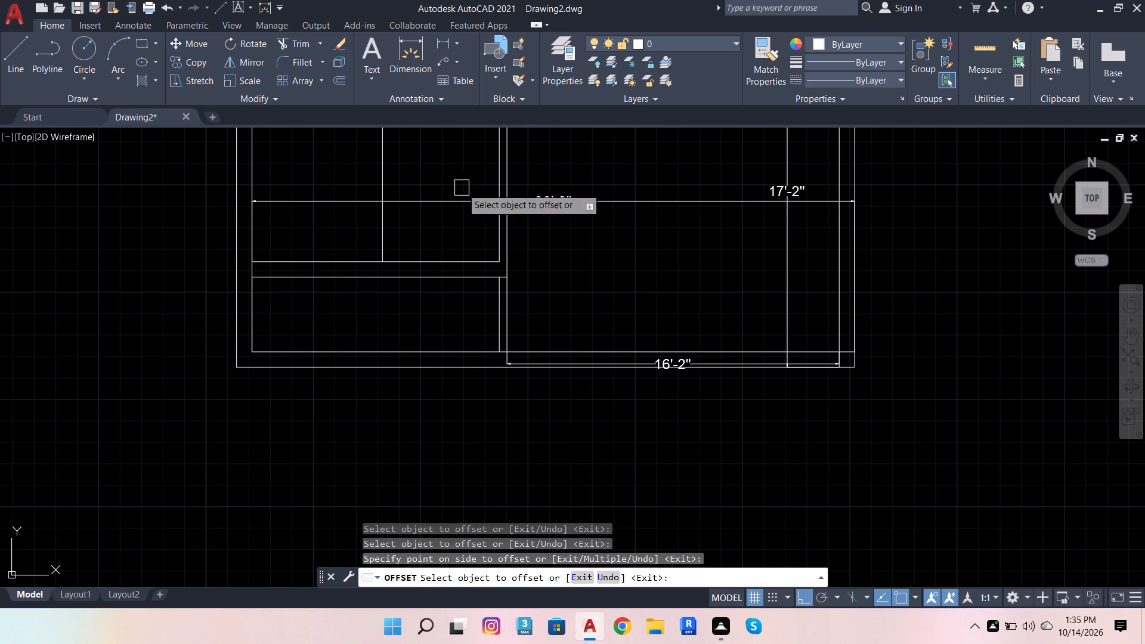
# Extend the offset line down to the south outer wall, trimming its upper part and the horizontal wall lines west of it.
pyautogui.click(284, 44)
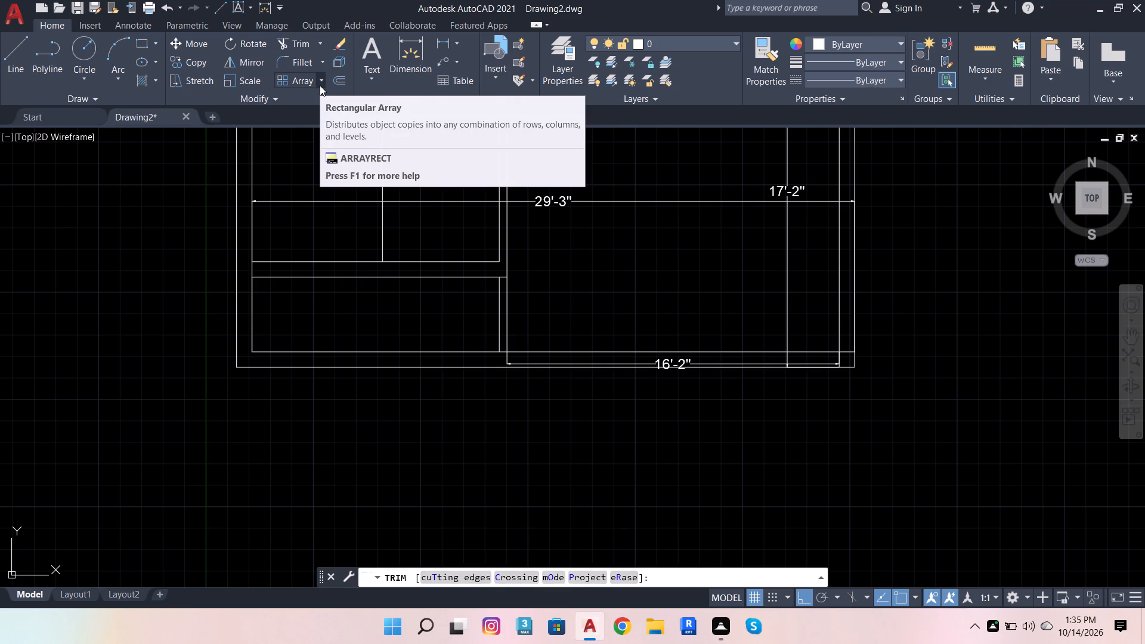
pyautogui.click(284, 41)
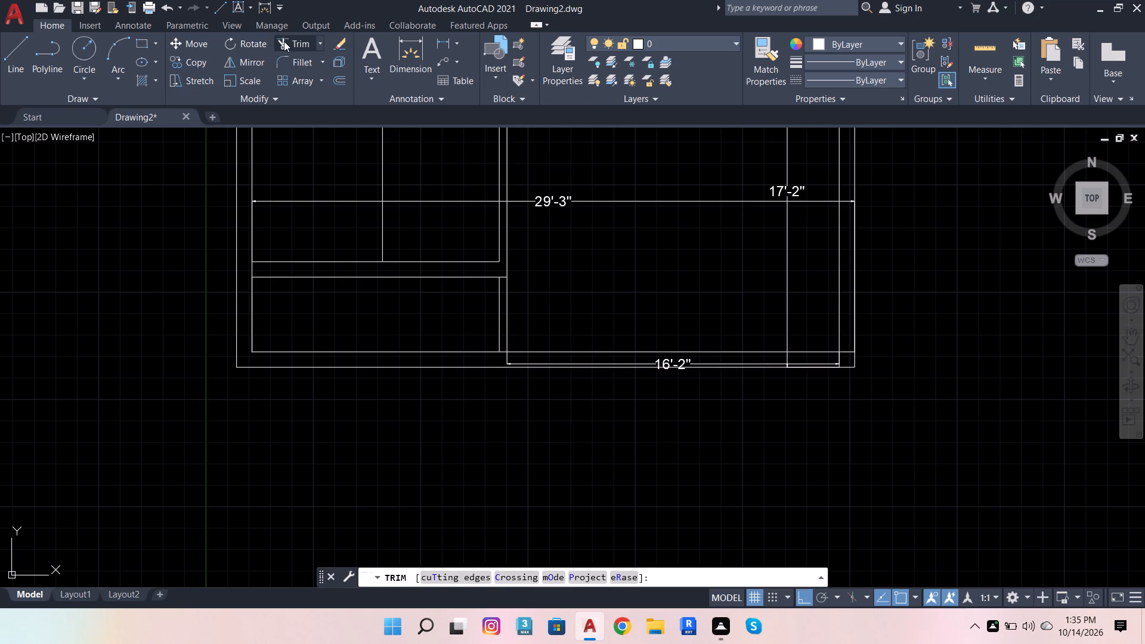
pyautogui.keyDown('shift'); pyautogui.click(388, 148); pyautogui.keyUp('shift')
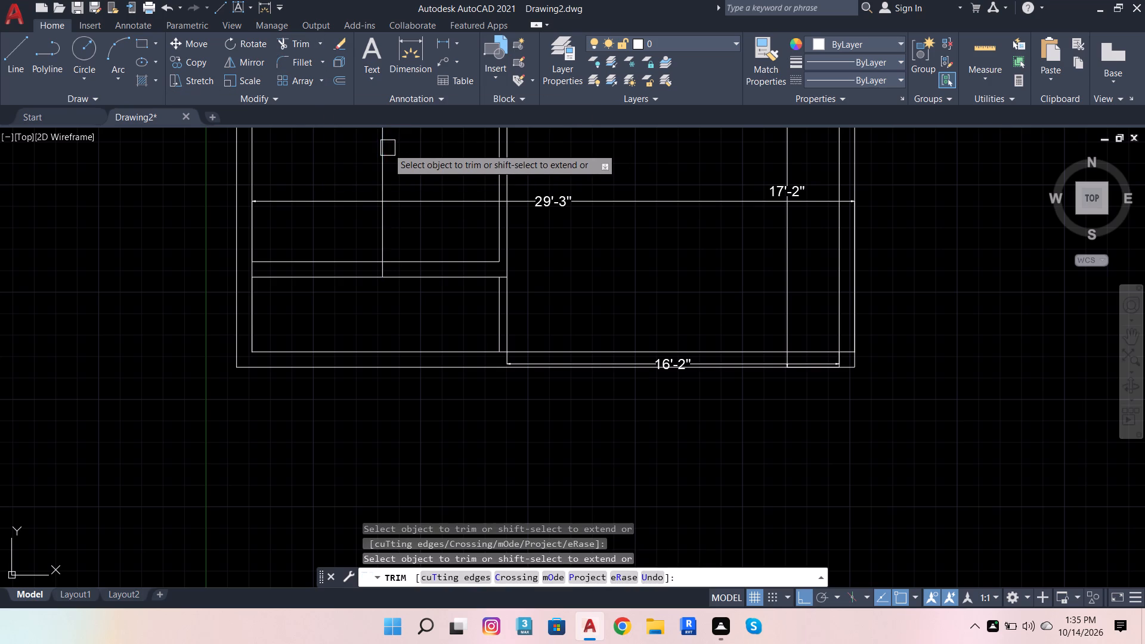
pyautogui.keyDown('shift'); pyautogui.click(385, 163); pyautogui.keyUp('shift')
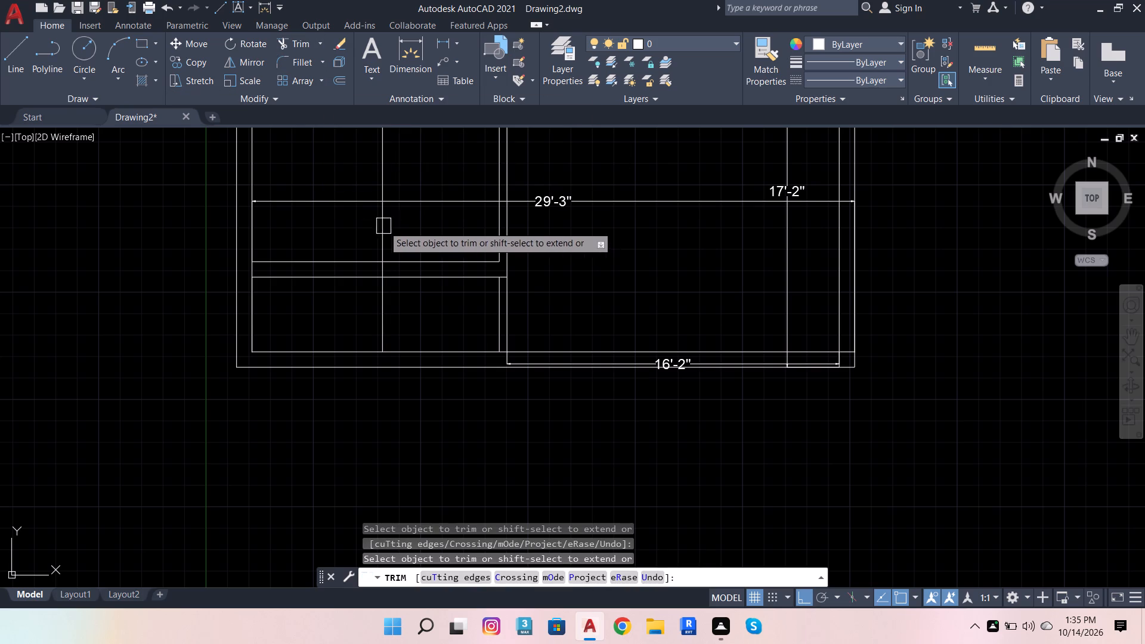
pyautogui.click(383, 227)
pyautogui.scroll(-1, 386, 282)
pyautogui.click(352, 263)
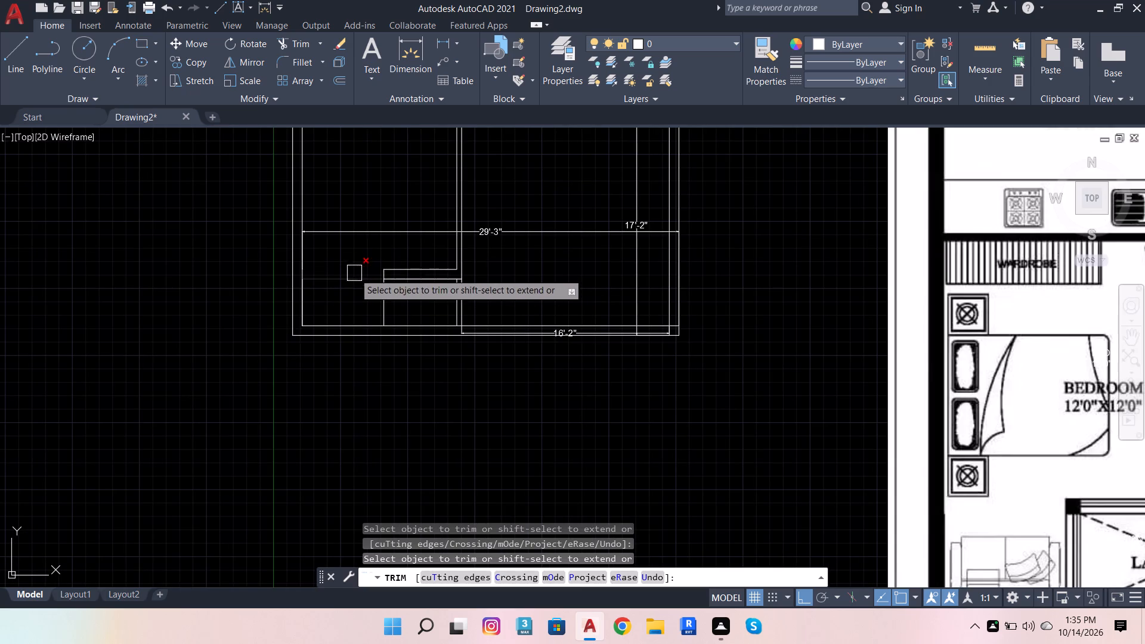
pyautogui.click(354, 277)
pyautogui.keyDown('shift'); pyautogui.click(376, 316); pyautogui.keyUp('shift')
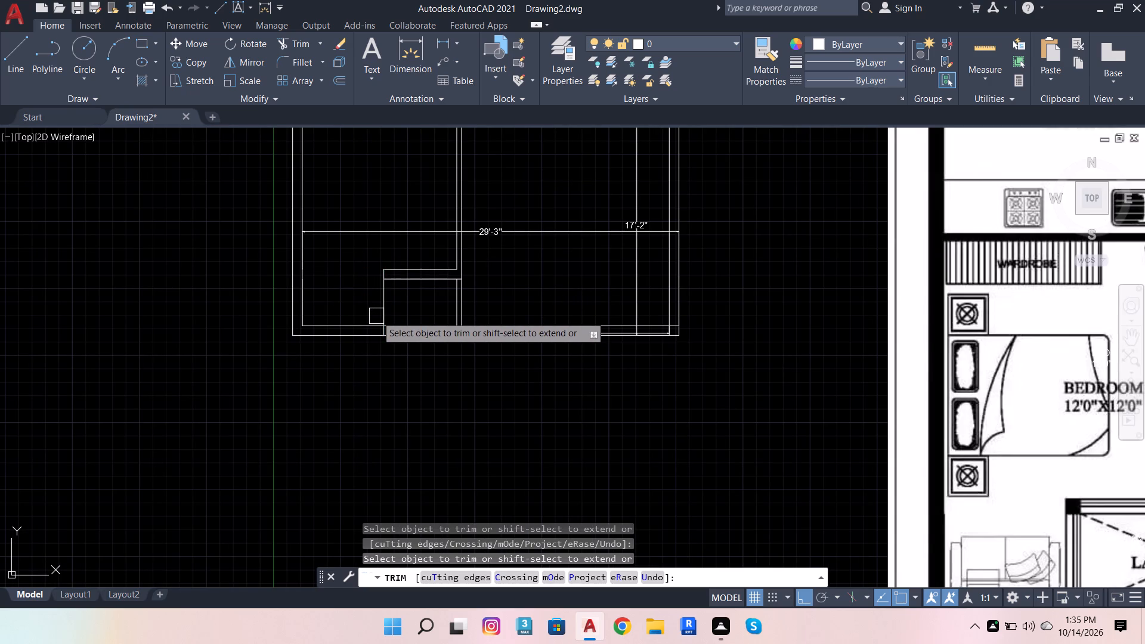
pyautogui.scroll(-1, 390, 308)
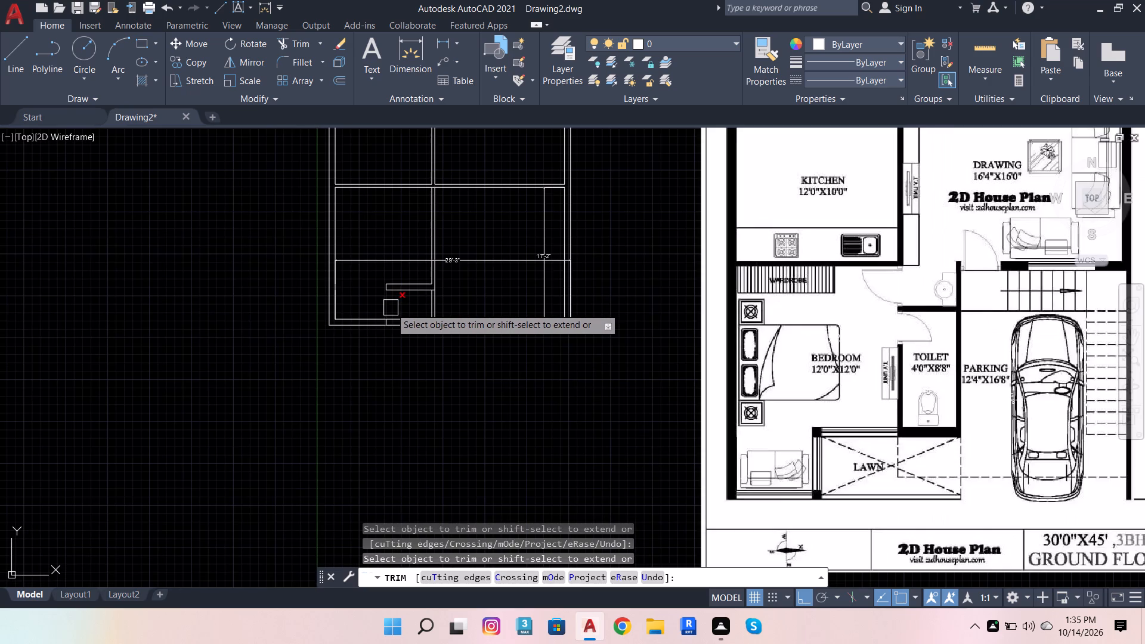
pyautogui.press('Escape')
# Offset the short vertical line between bedroom and lawn 4.5" westward to form the partition's second face.
pyautogui.scroll(2, 385, 293)
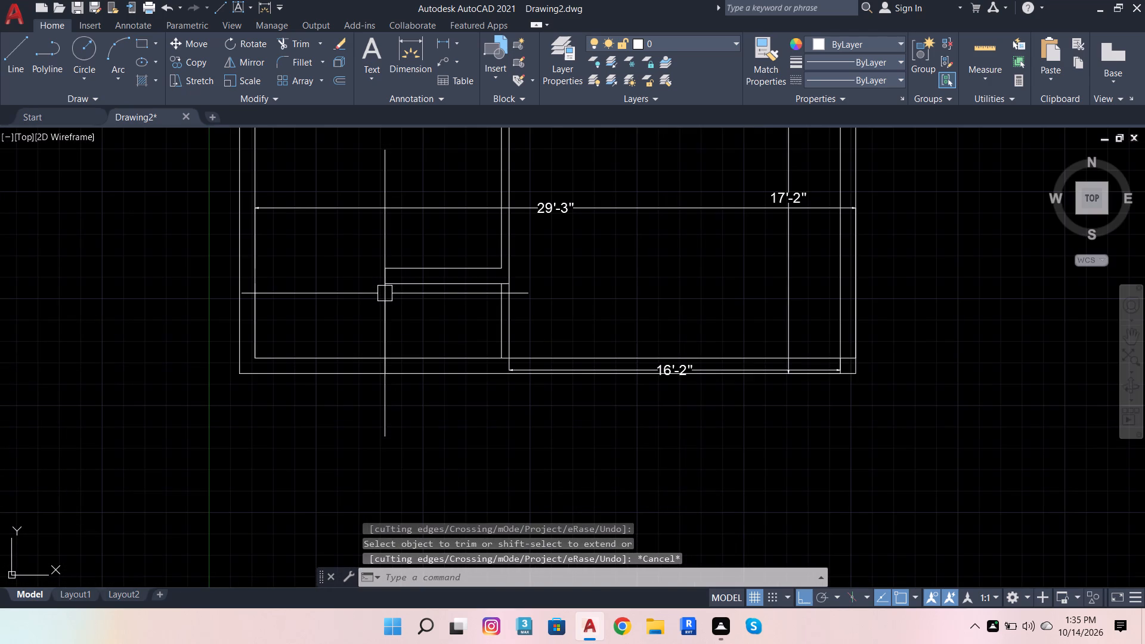
pyautogui.click(385, 297)
pyautogui.click(343, 74)
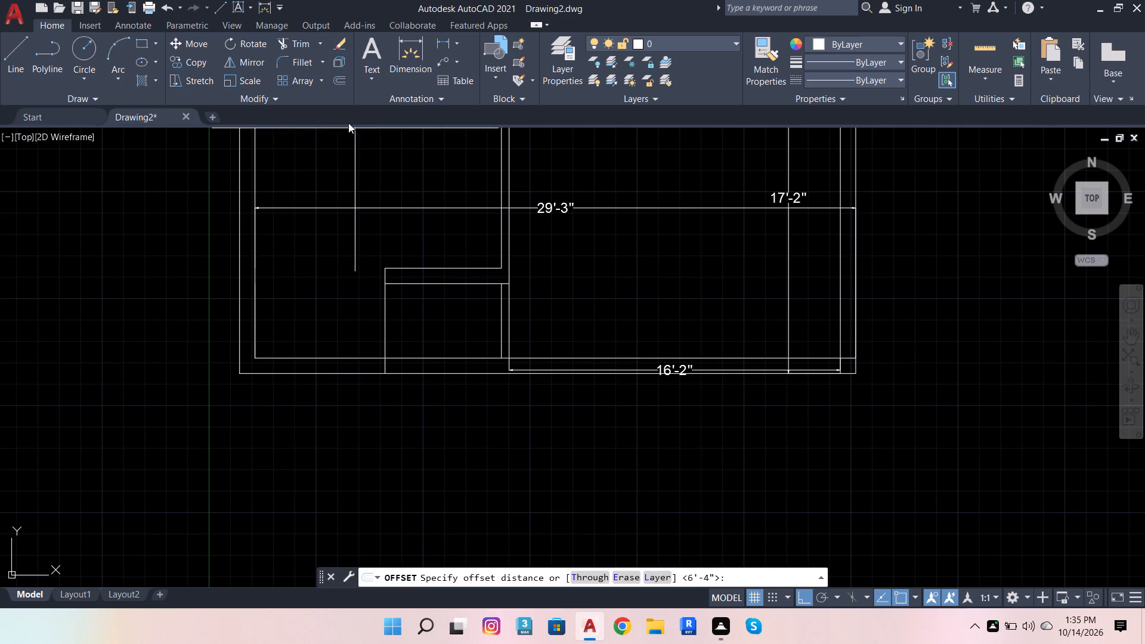
pyautogui.click(388, 264)
pyautogui.scroll(-1, 310, 285)
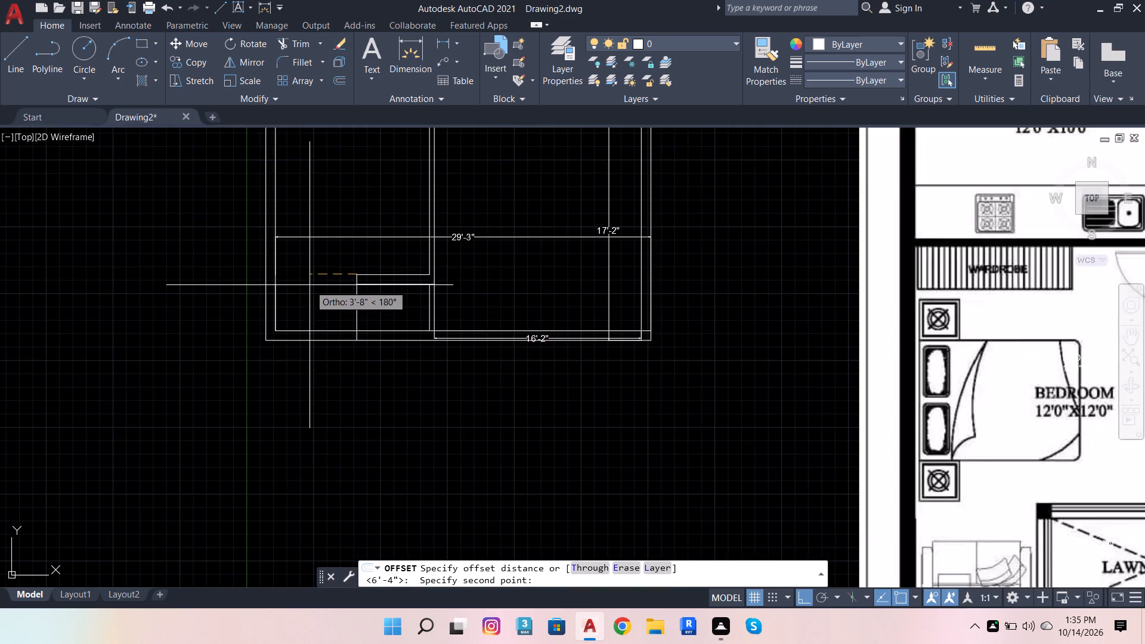
pyautogui.scroll(-2, 310, 285)
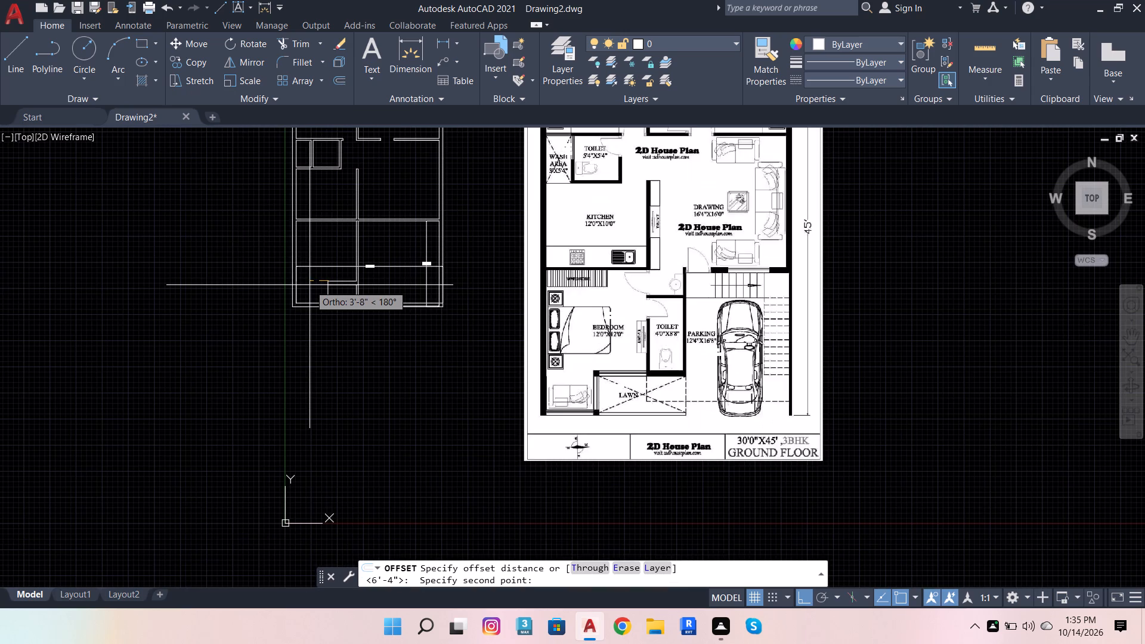
pyautogui.scroll(1, 310, 285)
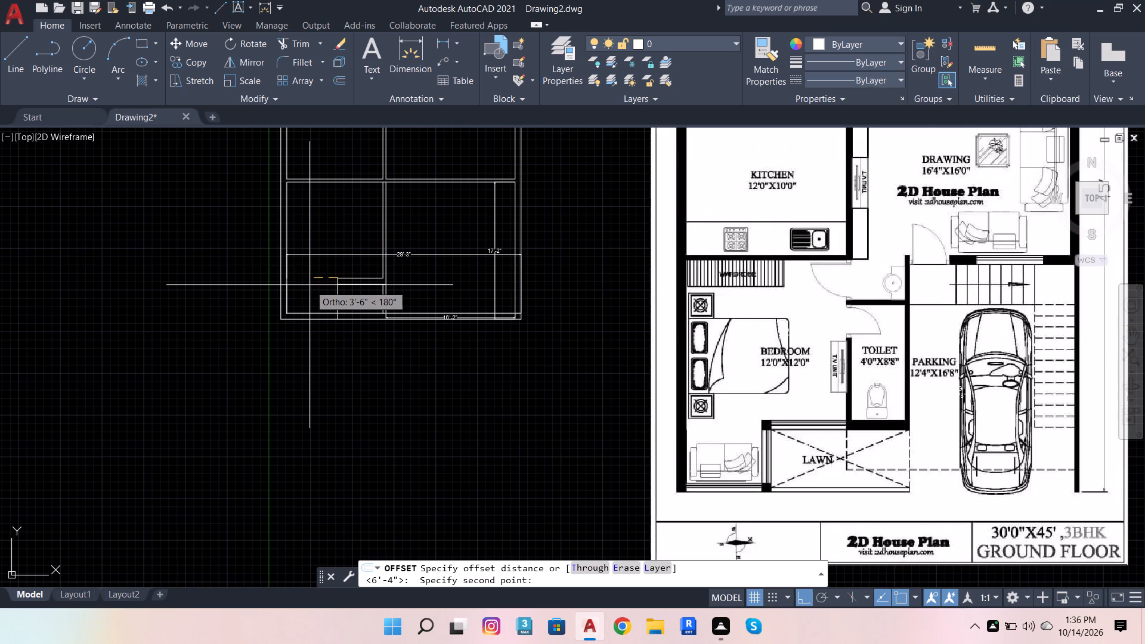
pyautogui.scroll(2, 310, 285)
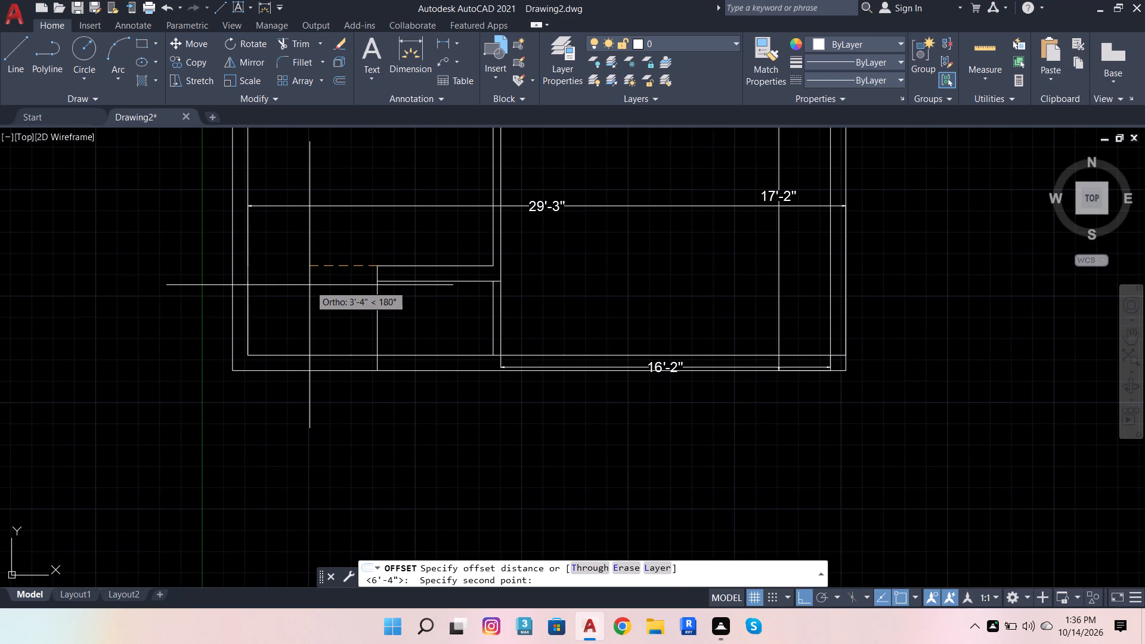
pyautogui.press('4')
pyautogui.write('.5')
pyautogui.press('Return')
pyautogui.click(310, 285)
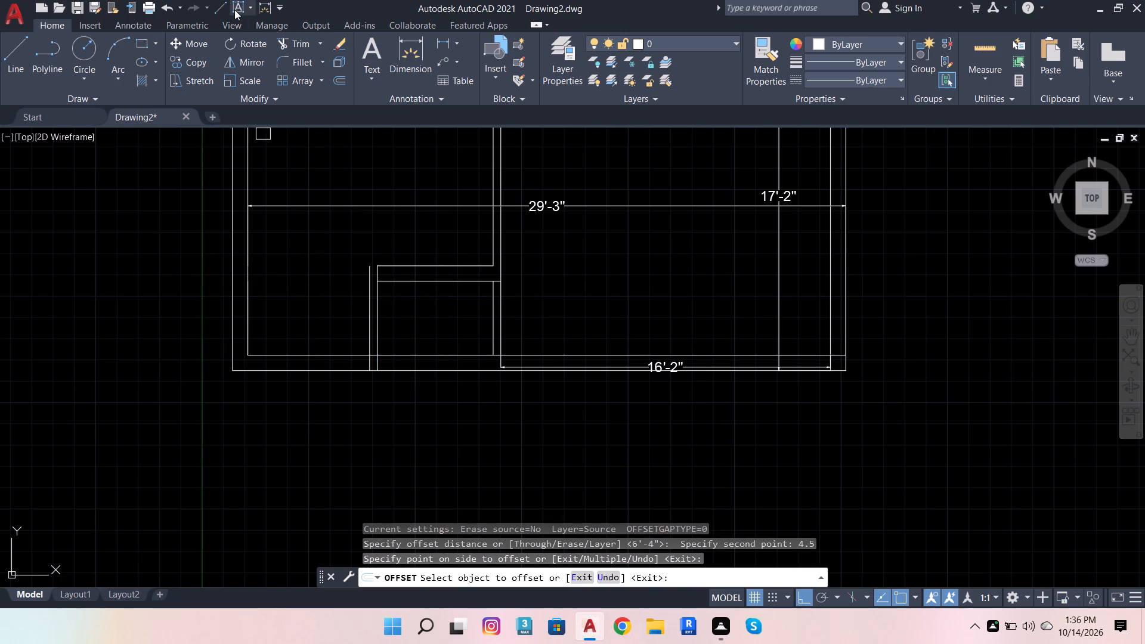
# Join the lawn partition lines into a clean upper-west corner and trim the stub where the lawn's north wall meets the central partition.
pyautogui.click(287, 38)
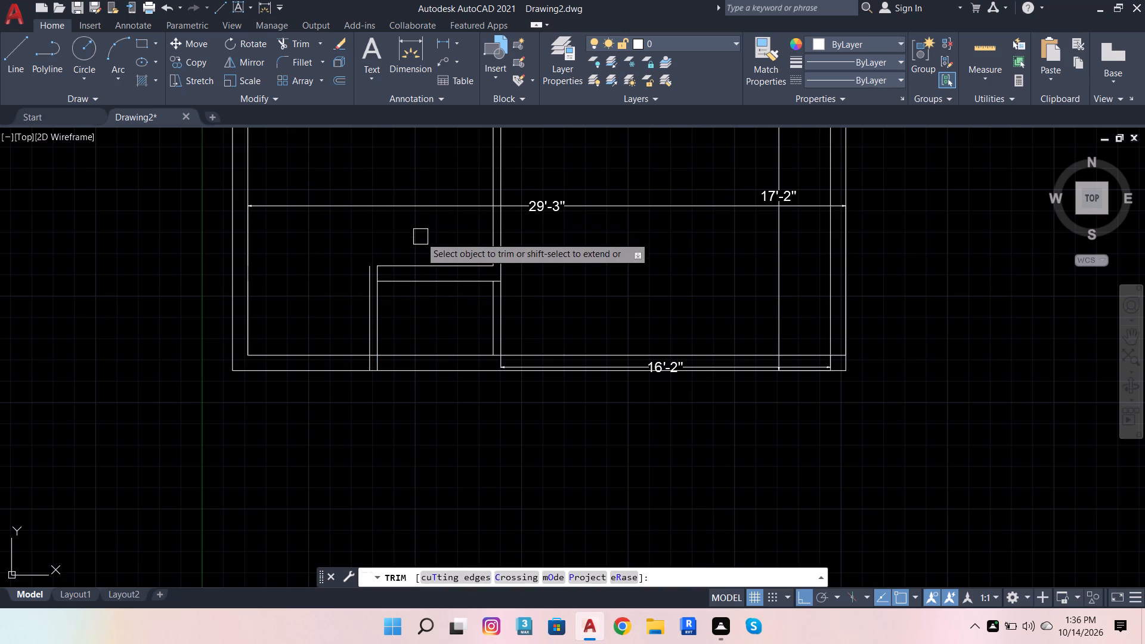
pyautogui.keyDown('shift'); pyautogui.click(399, 266); pyautogui.keyUp('shift')
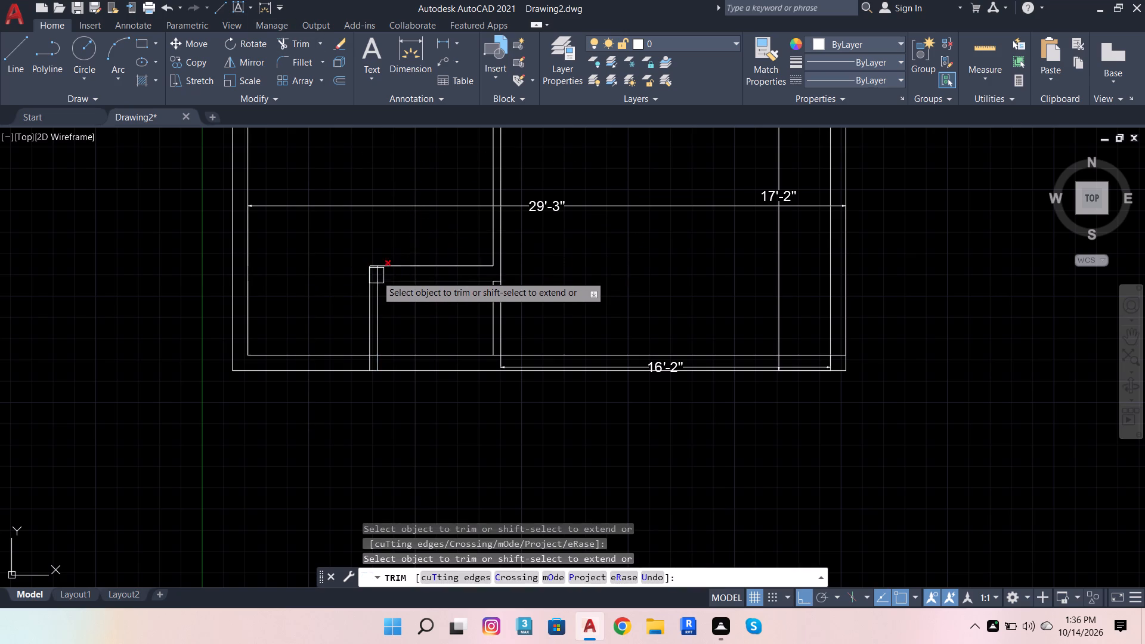
pyautogui.scroll(4, 371, 278)
pyautogui.click(403, 253)
pyautogui.scroll(-2, 403, 259)
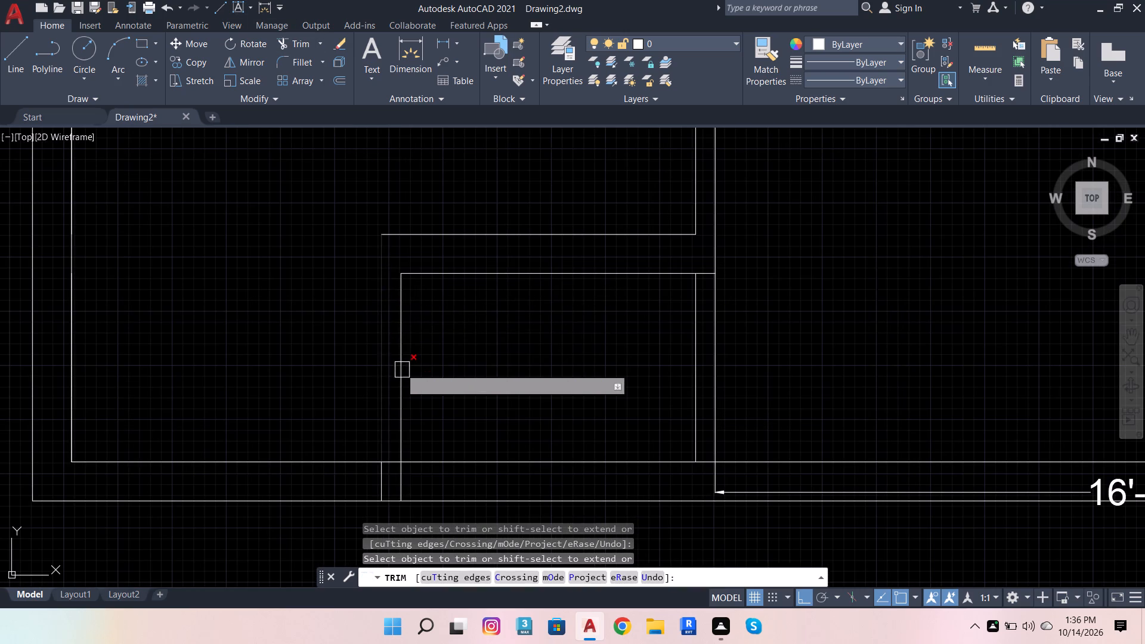
pyautogui.scroll(1, 683, 283)
pyautogui.scroll(3, 744, 257)
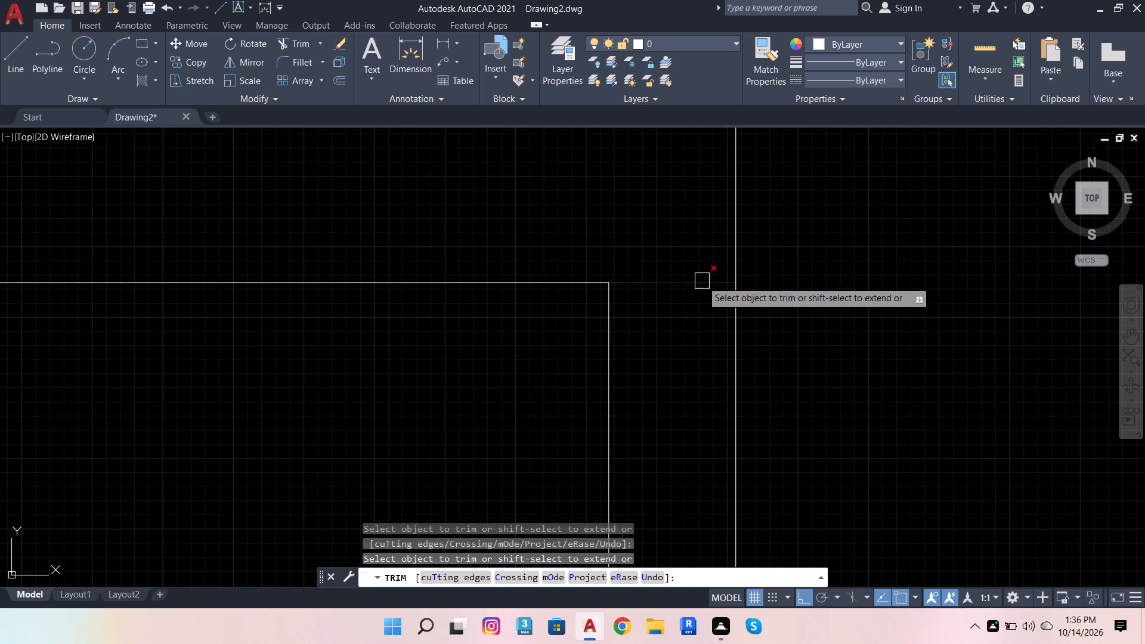
pyautogui.click(702, 281)
pyautogui.scroll(-5, 757, 237)
pyautogui.scroll(4, 749, 366)
# Trim the overlapping wall lines where the lawn's west partition and the central partition meet the south outer wall.
pyautogui.click(728, 303)
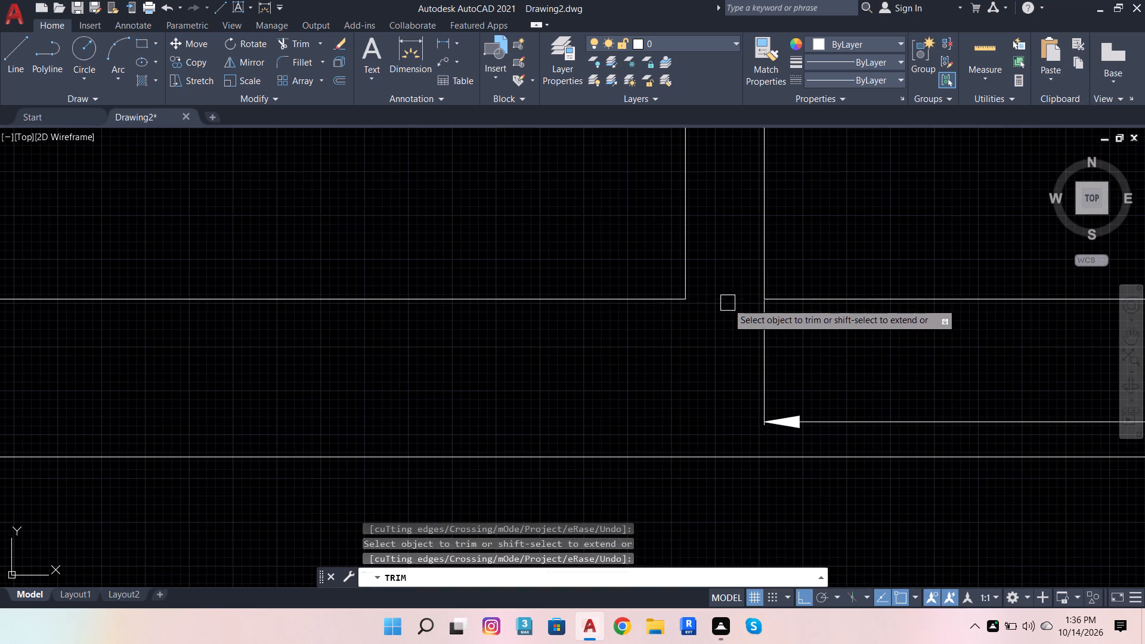
pyautogui.scroll(-3, 718, 346)
pyautogui.scroll(2, 433, 390)
pyautogui.moveTo(429, 317); pyautogui.dragTo(370, 314)
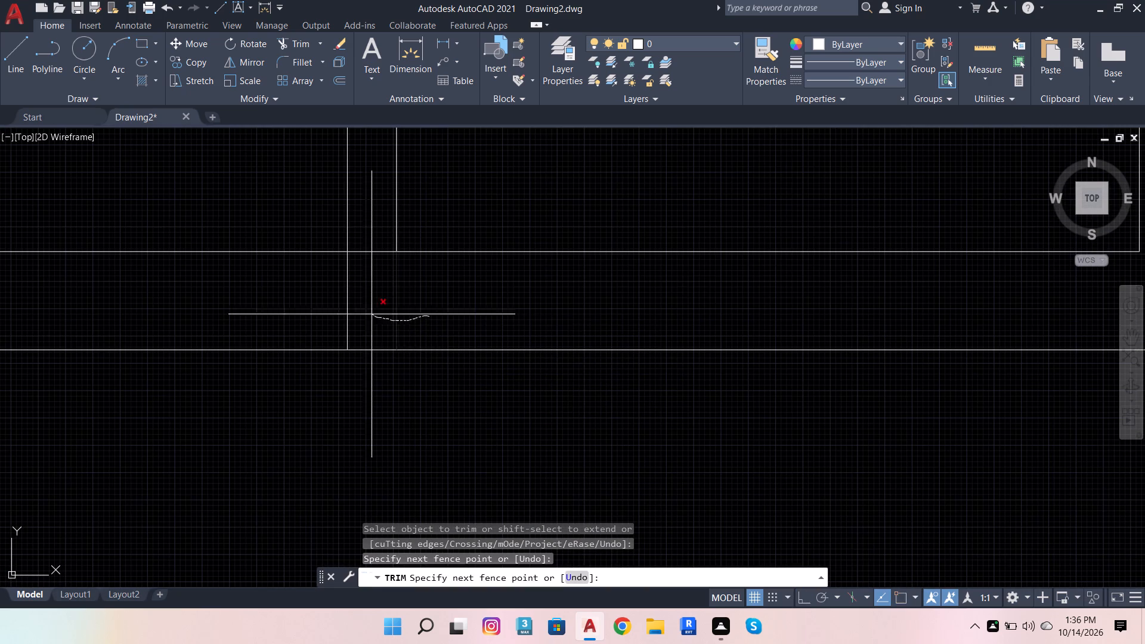
pyautogui.moveTo(370, 314); pyautogui.dragTo(364, 311)
pyautogui.moveTo(341, 278); pyautogui.dragTo(371, 249)
pyautogui.scroll(-4, 376, 307)
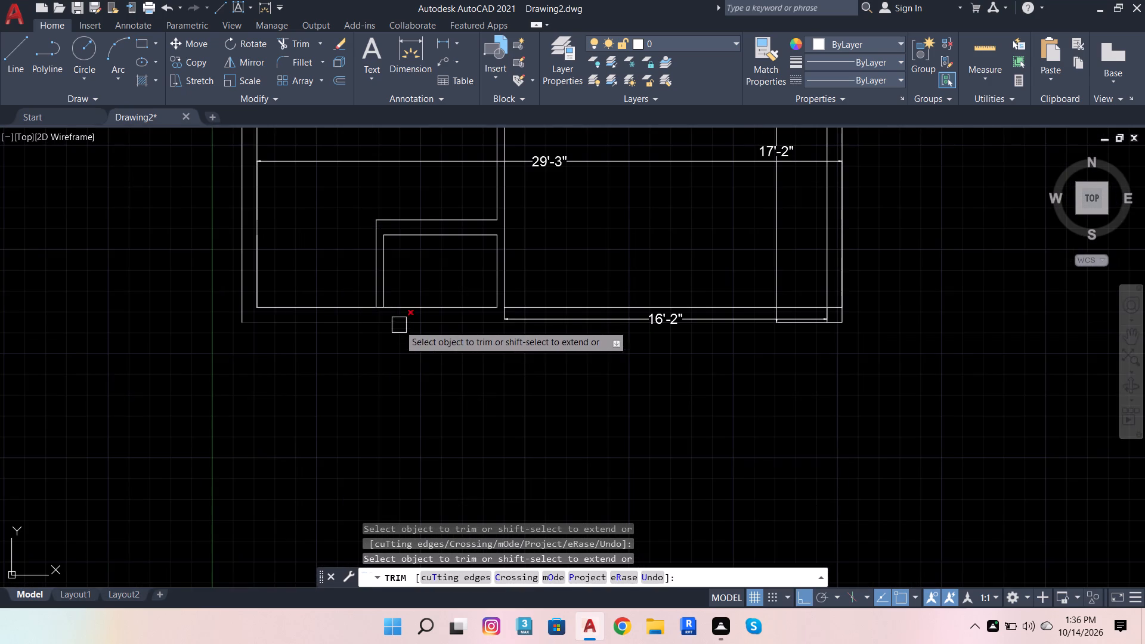
pyautogui.scroll(4, 379, 309)
pyautogui.click(373, 296)
pyautogui.scroll(-5, 208, 411)
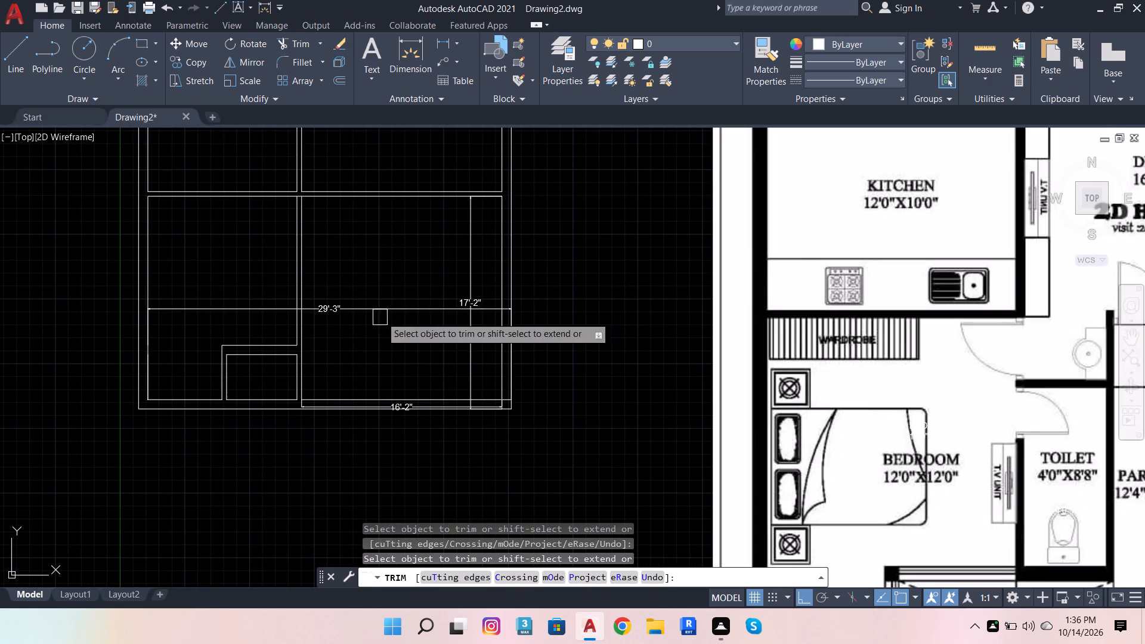
pyautogui.press('Escape')
# Offset the central partition's east face 4' eastward into the parking area.
pyautogui.scroll(2, 305, 227)
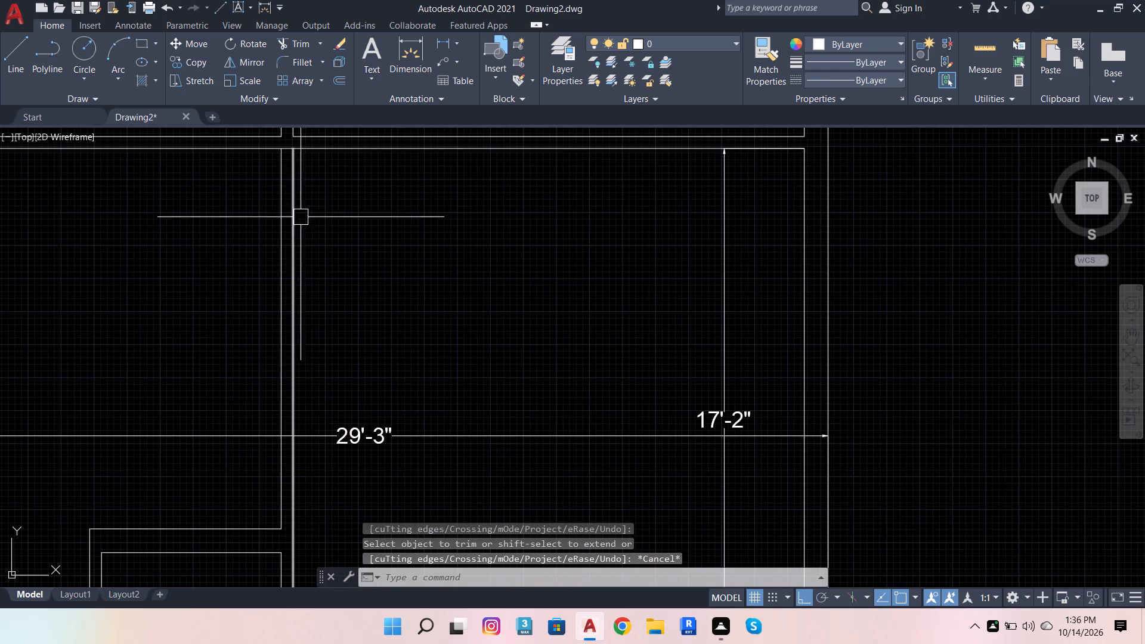
pyautogui.click(296, 210)
pyautogui.click(334, 79)
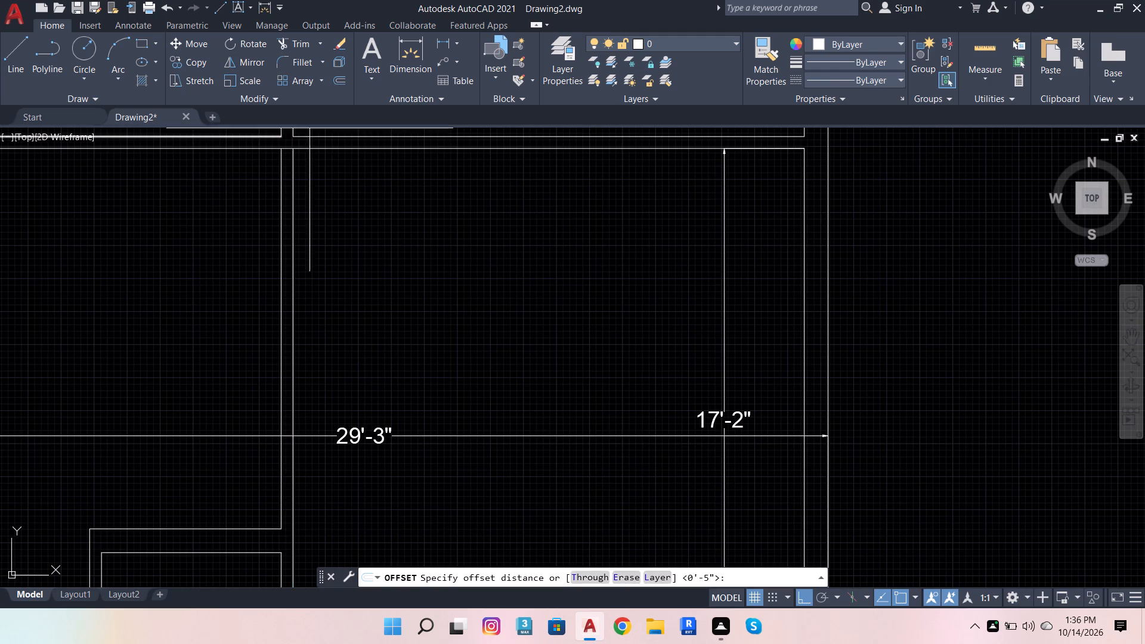
pyautogui.click(292, 150)
pyautogui.scroll(-3, 342, 188)
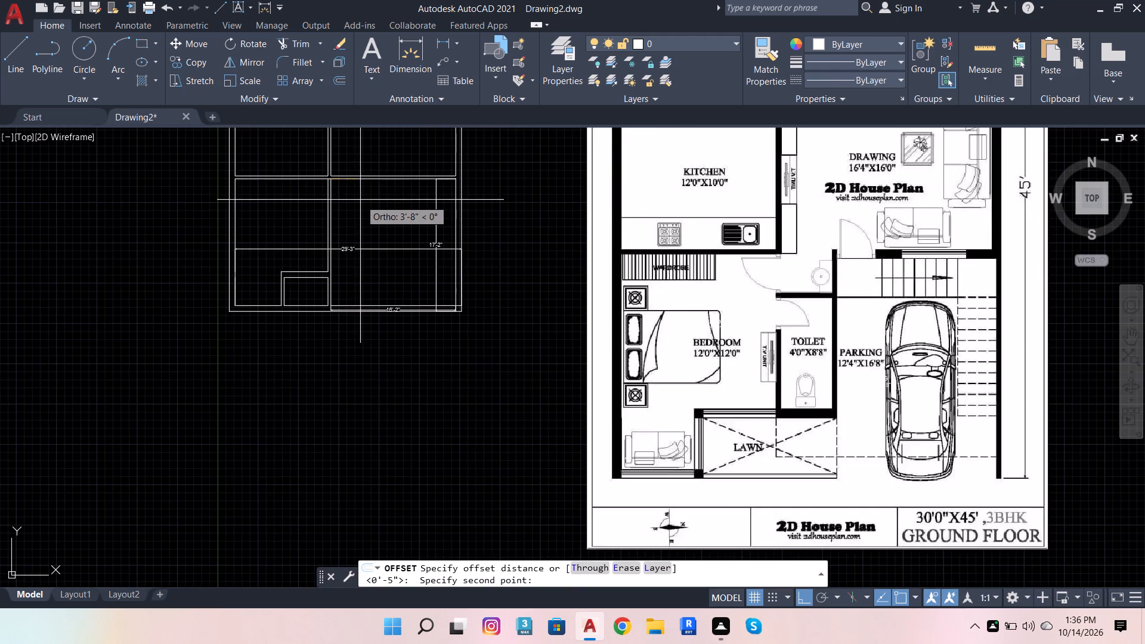
pyautogui.scroll(1, 360, 200)
pyautogui.scroll(-1, 363, 200)
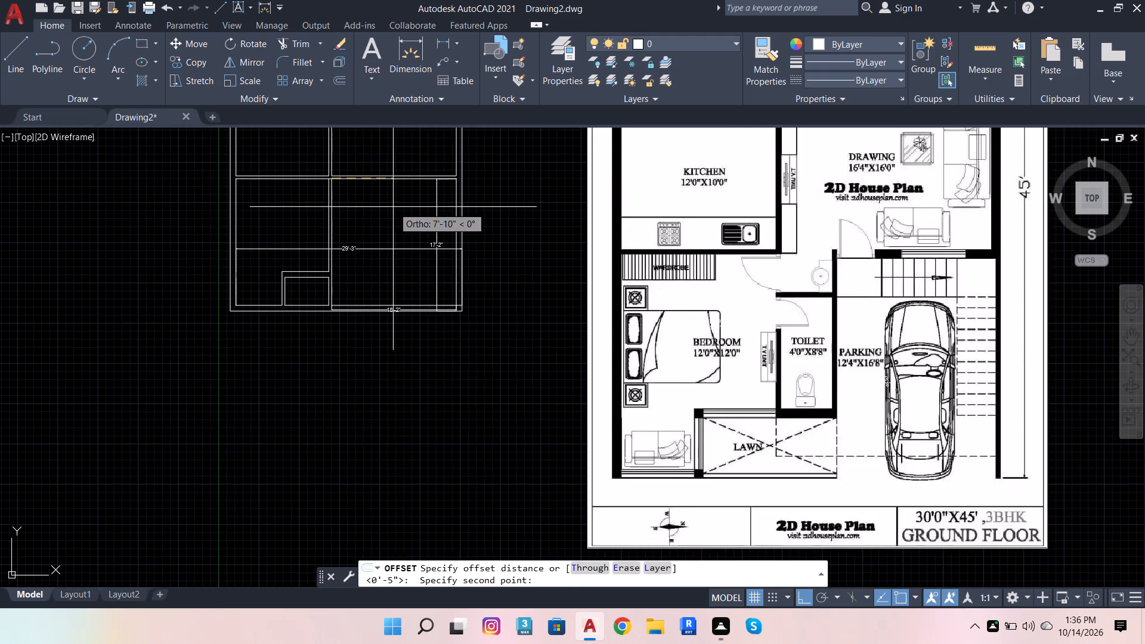
pyautogui.scroll(1, 393, 207)
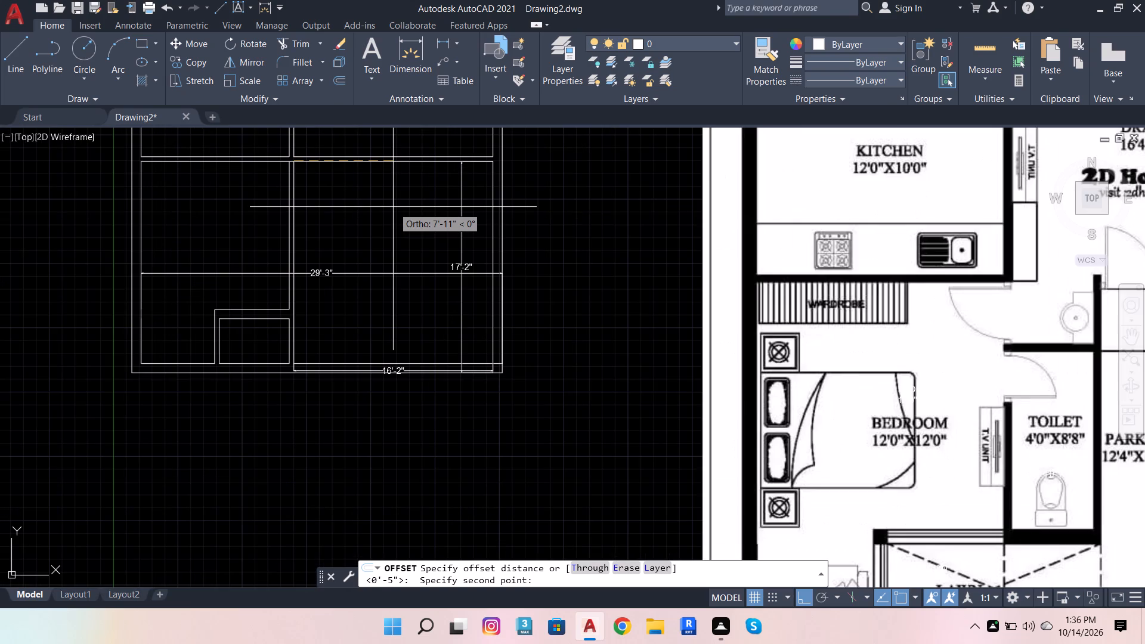
pyautogui.write("4'")
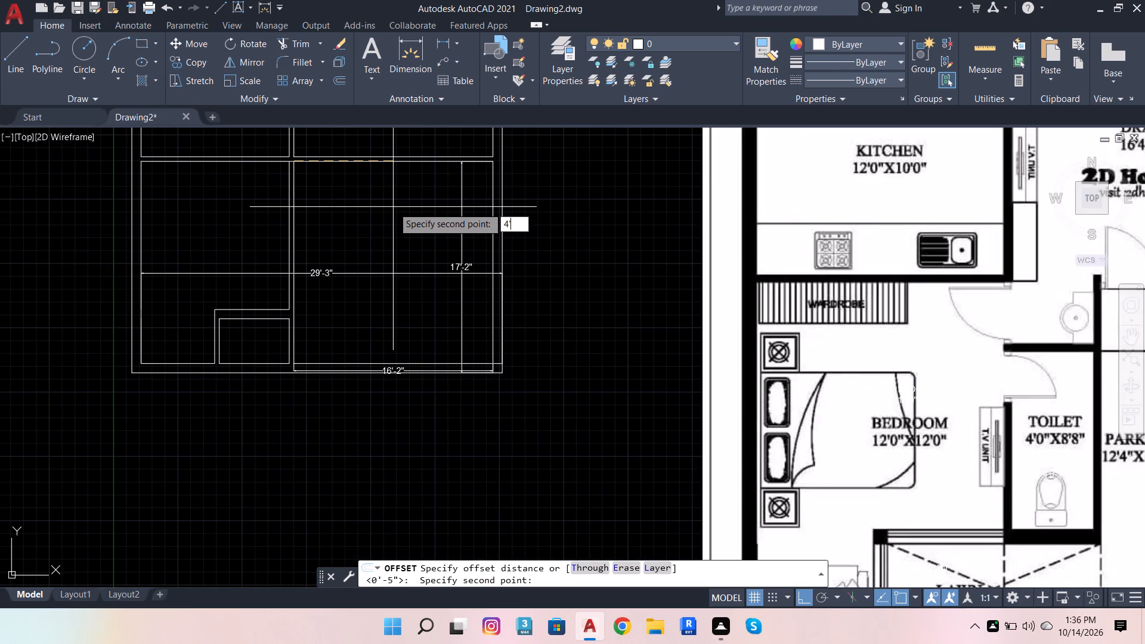
pyautogui.press('Return')
pyautogui.click(393, 207)
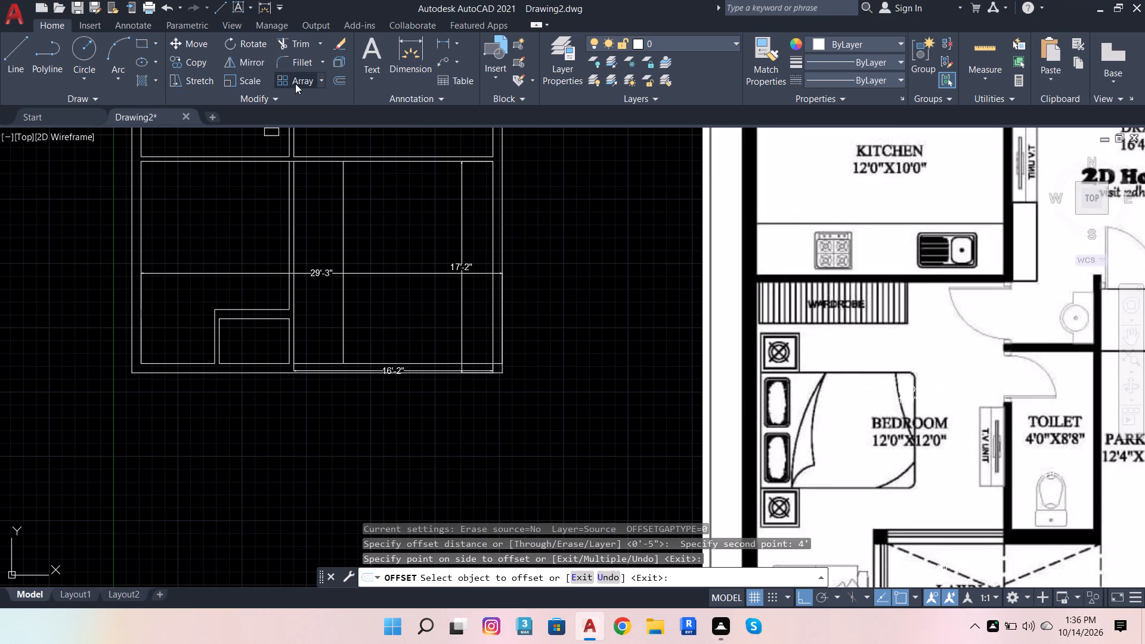
# Extend both lines of the lawn's north wall eastward to the new offset line.
pyautogui.click(296, 43)
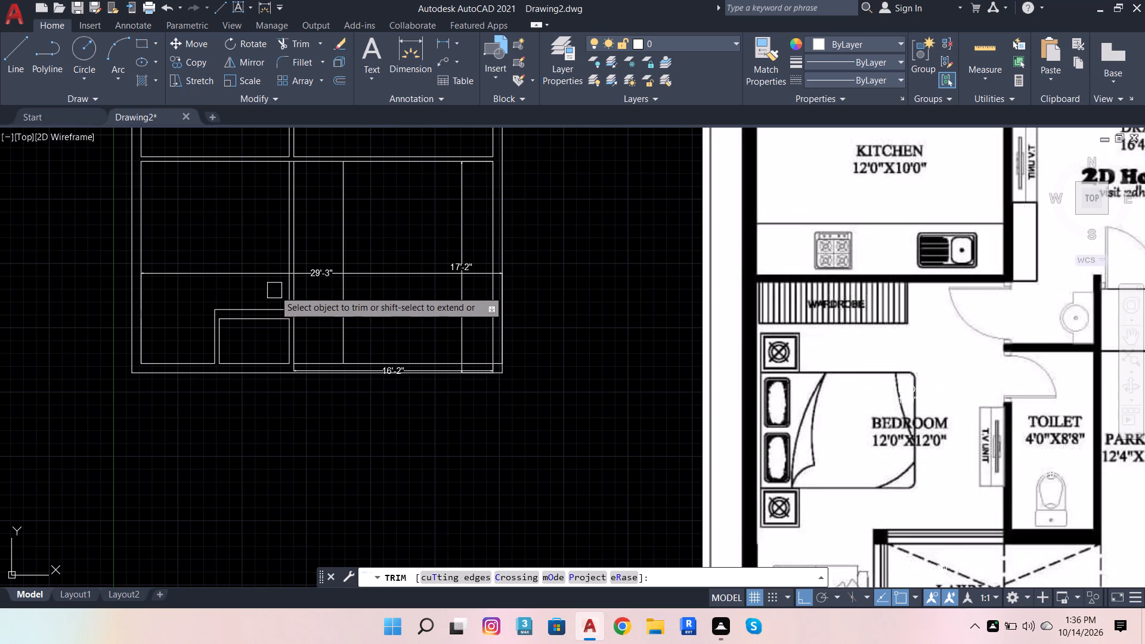
pyautogui.keyDown('shift'); pyautogui.moveTo(274, 290); pyautogui.dragTo(278, 337); pyautogui.keyUp('shift')
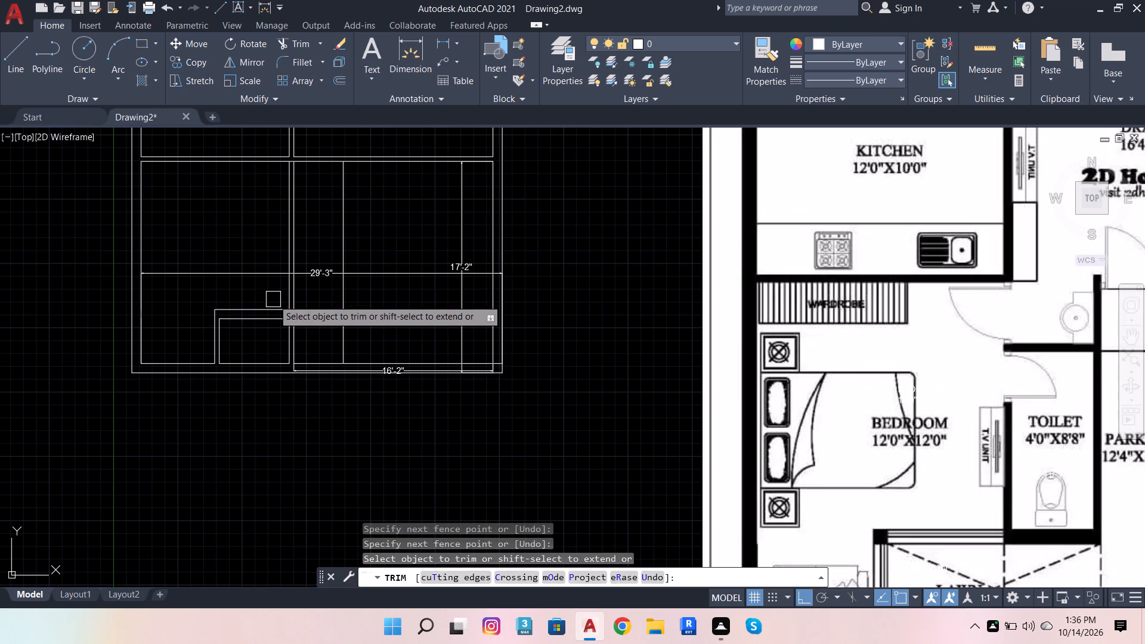
pyautogui.keyDown('shift'); pyautogui.moveTo(273, 299); pyautogui.dragTo(273, 329); pyautogui.keyUp('shift')
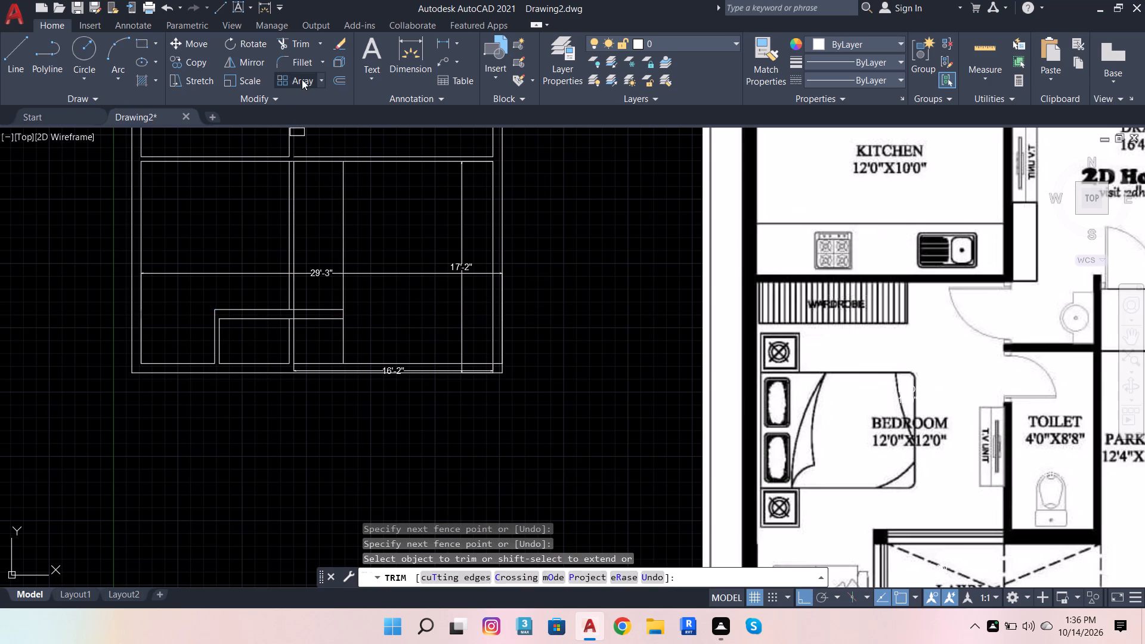
# Dimension the parking width from the new offset line to the east wall's inner face, just above the south wall.
pyautogui.click(404, 49)
pyautogui.scroll(2, 374, 350)
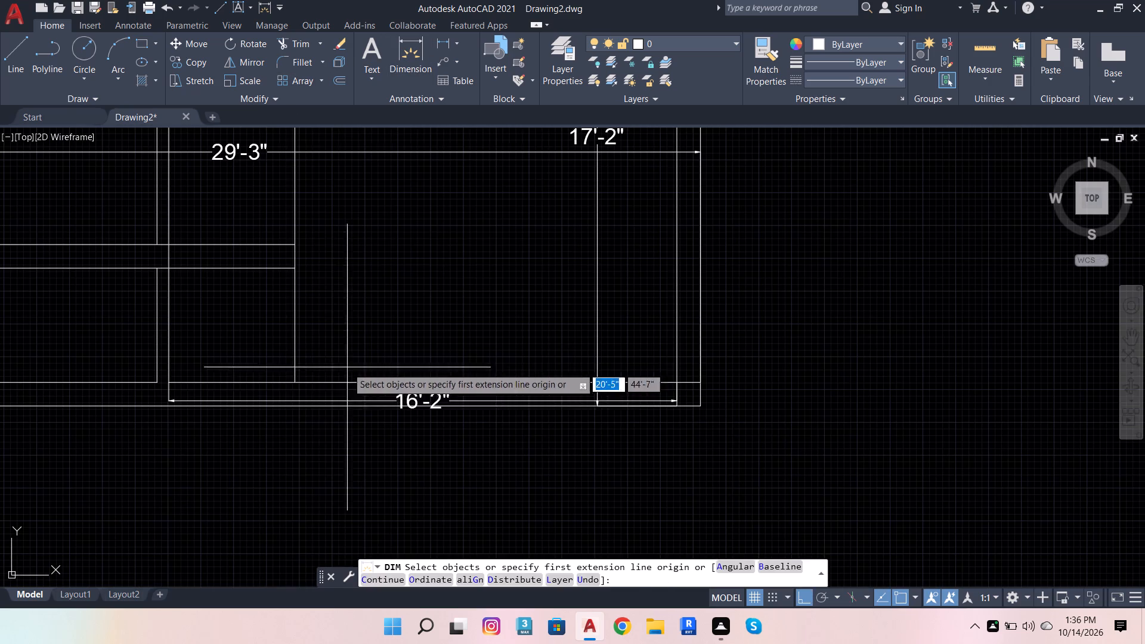
pyautogui.click(295, 377)
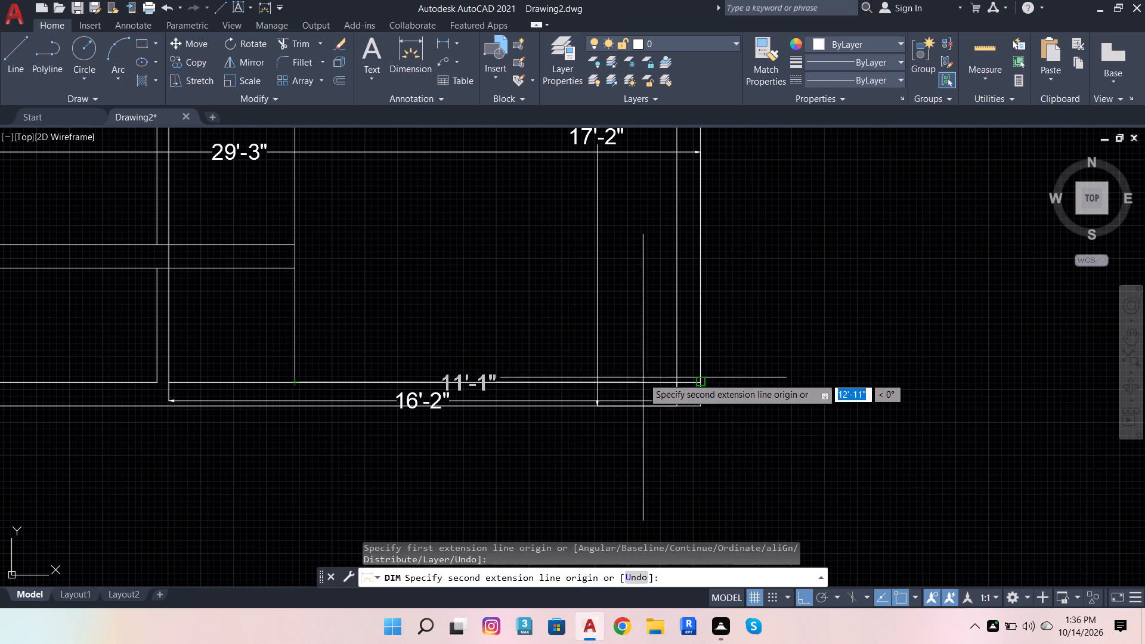
pyautogui.click(676, 379)
pyautogui.click(663, 333)
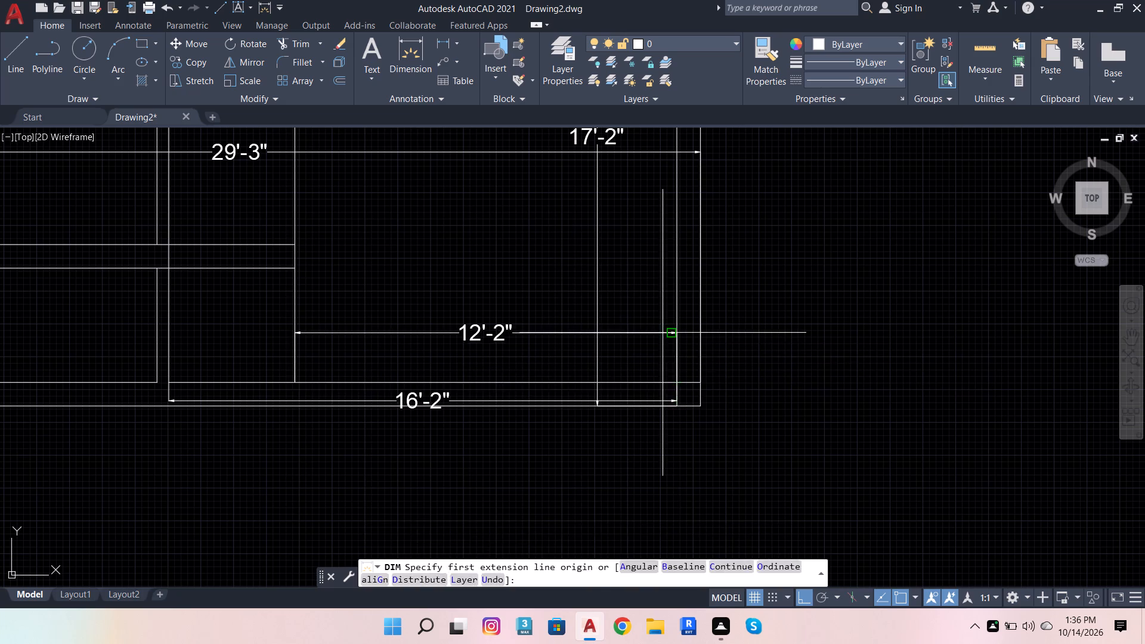
pyautogui.scroll(-4, 420, 423)
pyautogui.scroll(1, 705, 466)
pyautogui.scroll(-2, 685, 314)
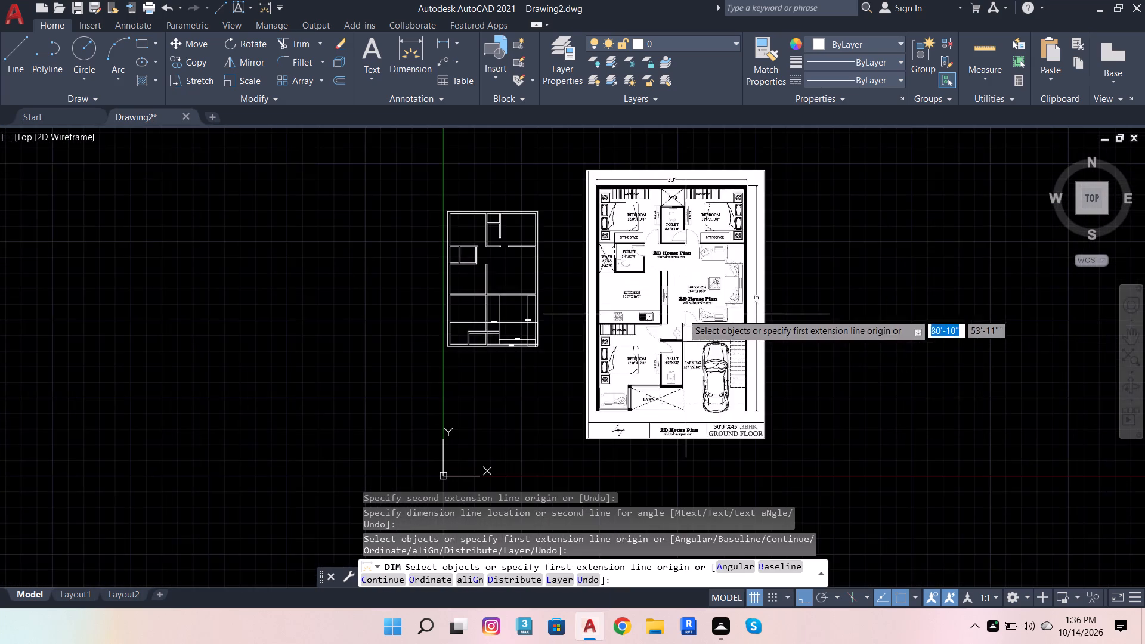
pyautogui.scroll(3, 466, 346)
pyautogui.press('Escape')
pyautogui.press('Escape')
pyautogui.press('Escape')
pyautogui.press('Escape')
# Offset the new vertical line 4.5" westward to form the second face of the parking partition.
pyautogui.click(571, 233)
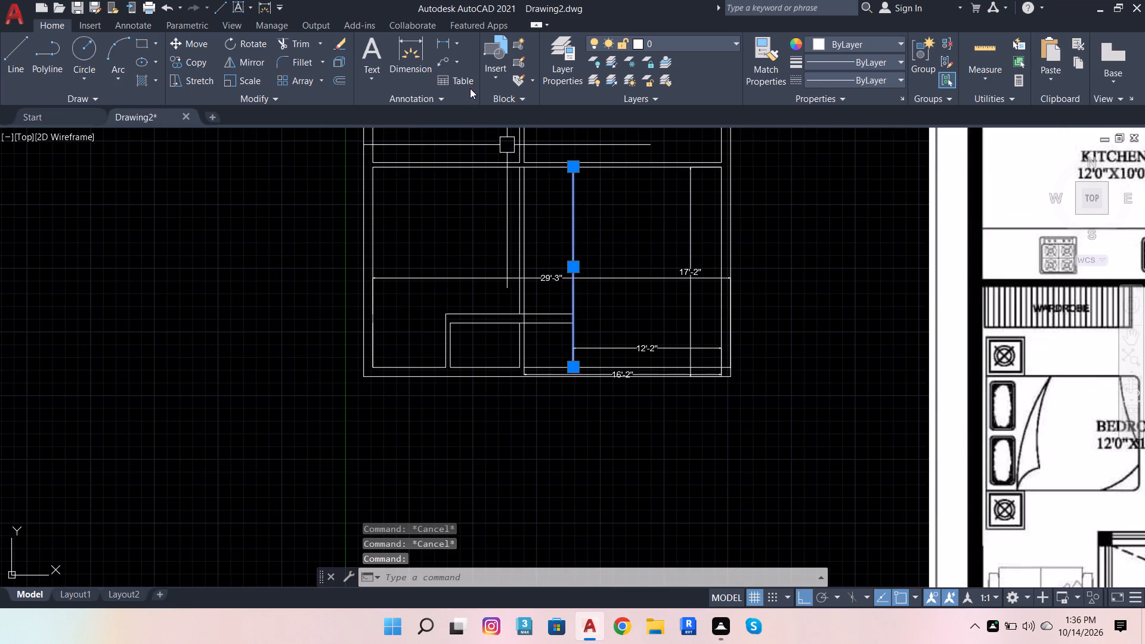
pyautogui.click(335, 85)
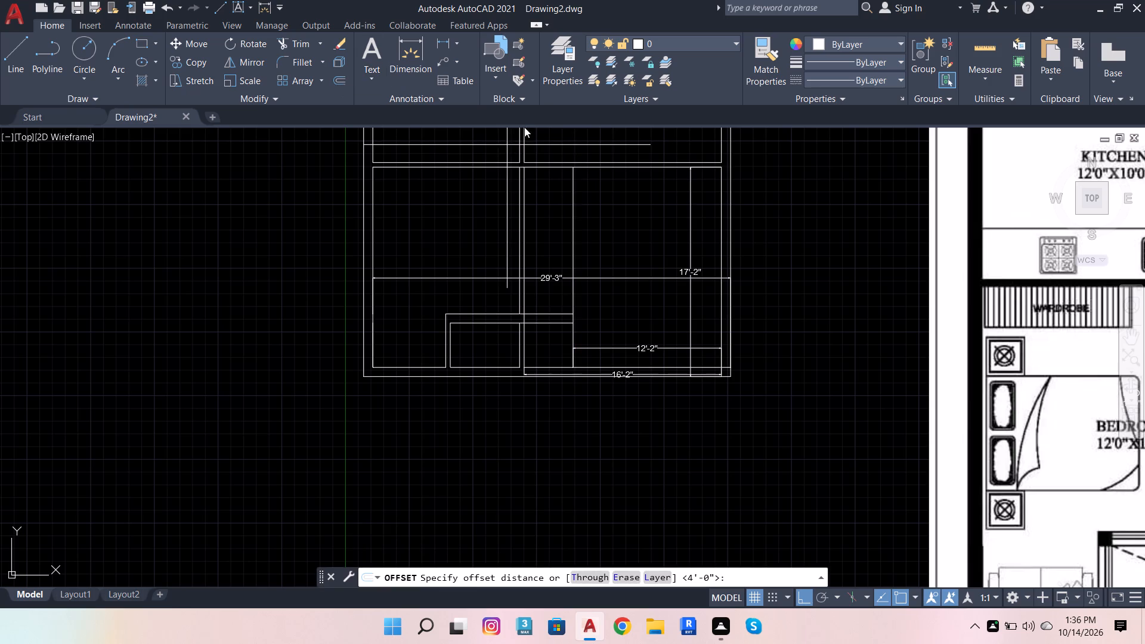
pyautogui.click(570, 168)
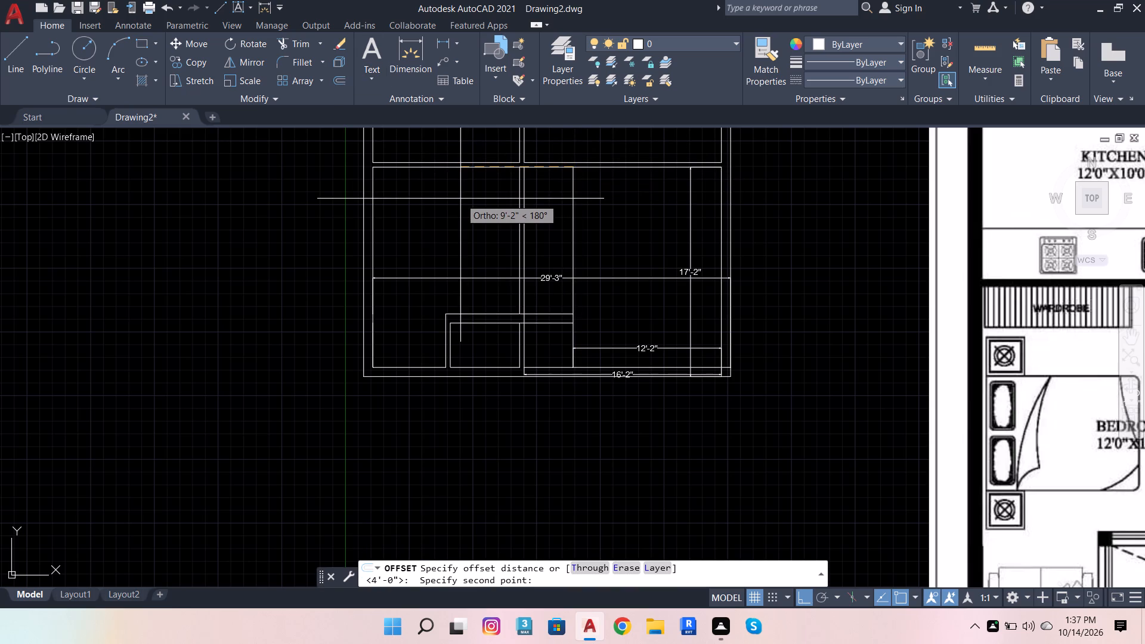
pyautogui.write('4.5')
pyautogui.press('Return')
pyautogui.click(460, 199)
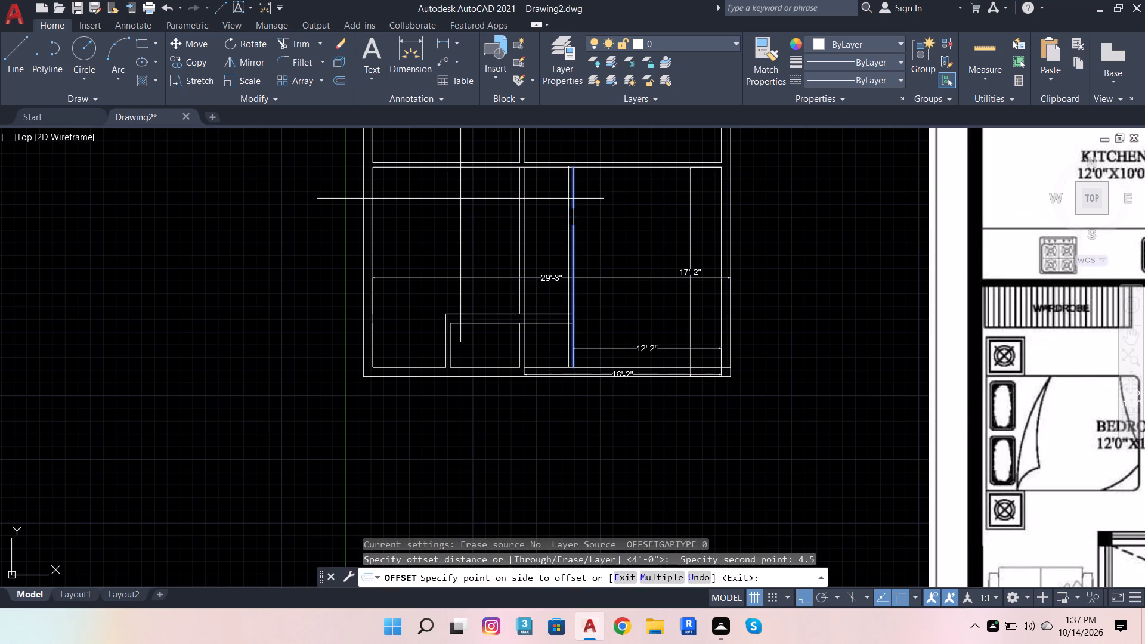
pyautogui.press('Escape')
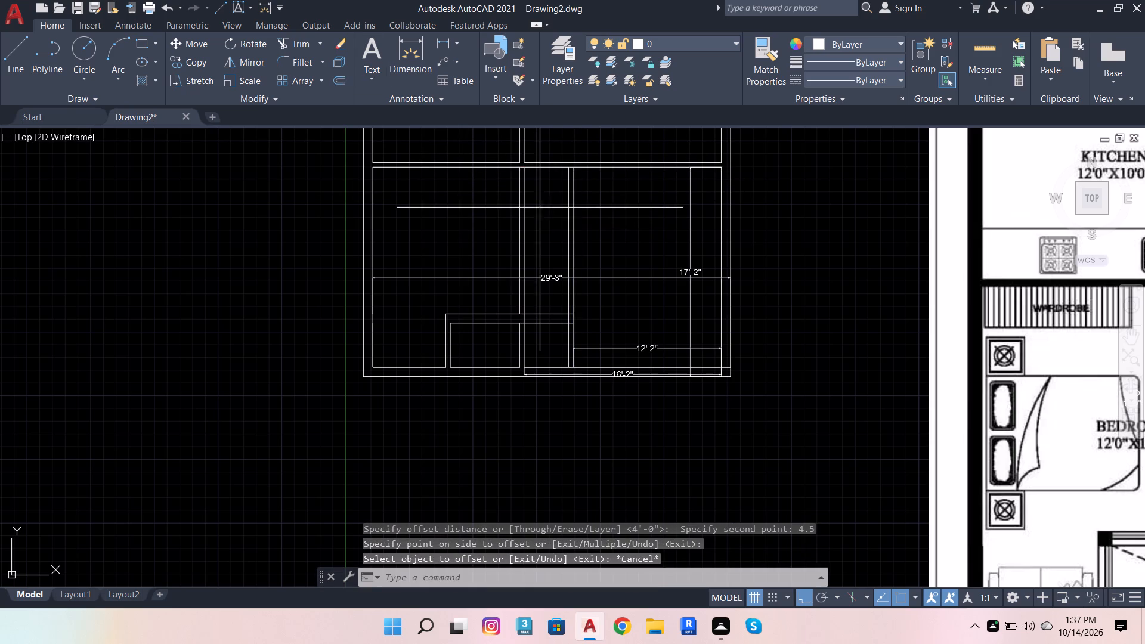
# Delete both faces of the old central partition and its remaining short line inside the lawn.
pyautogui.click(540, 208)
pyautogui.click(493, 213)
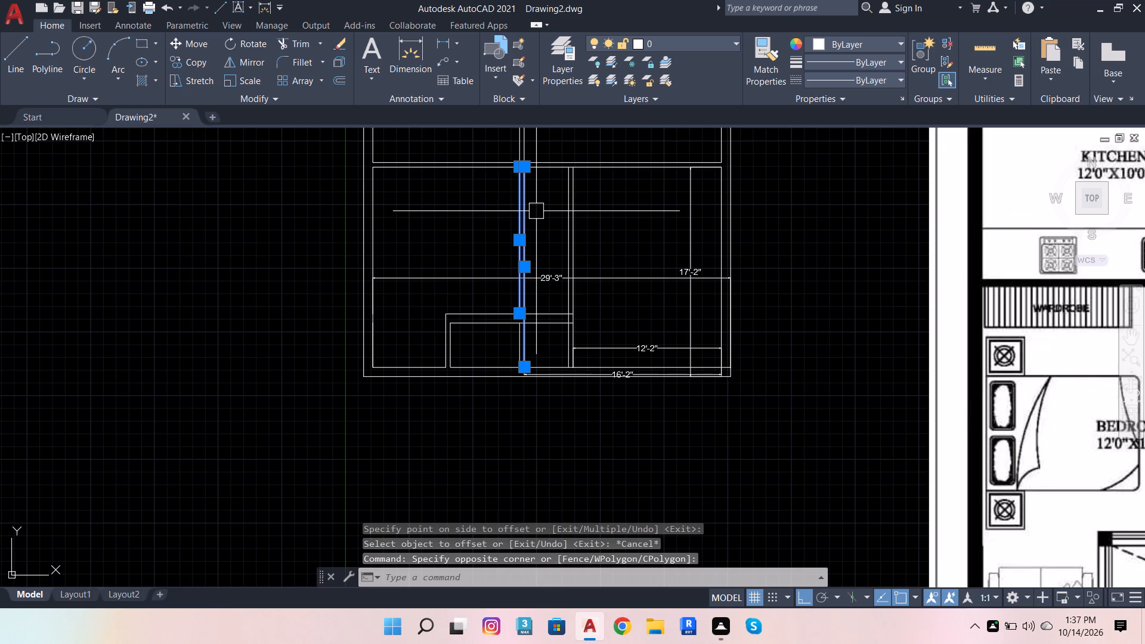
pyautogui.press('Delete')
pyautogui.scroll(2, 537, 345)
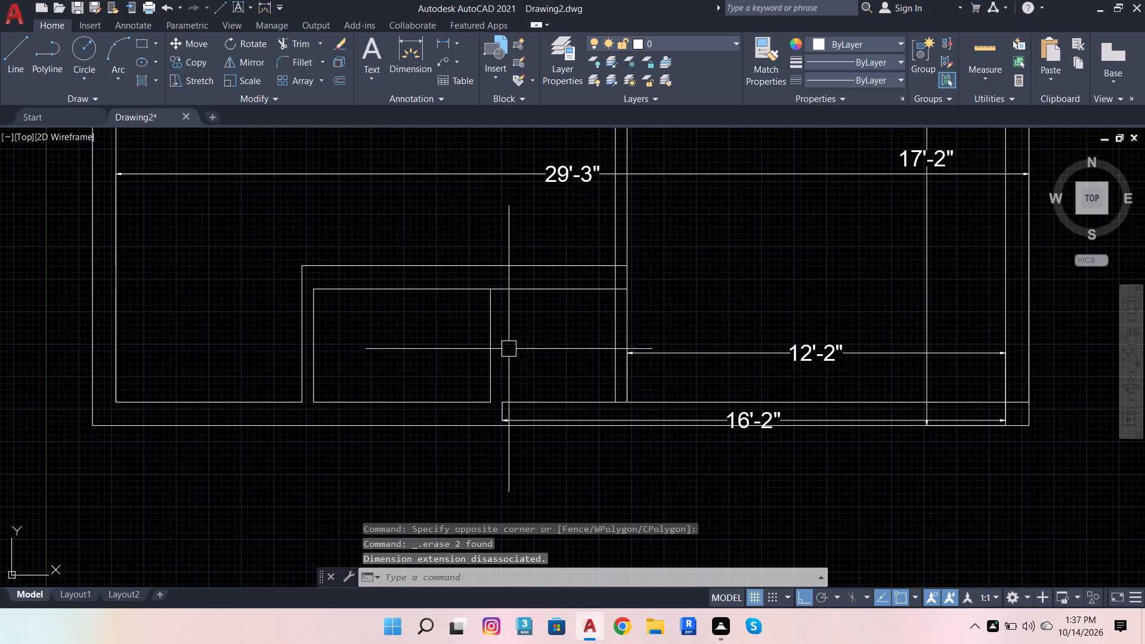
pyautogui.click(488, 354)
pyautogui.press('Delete')
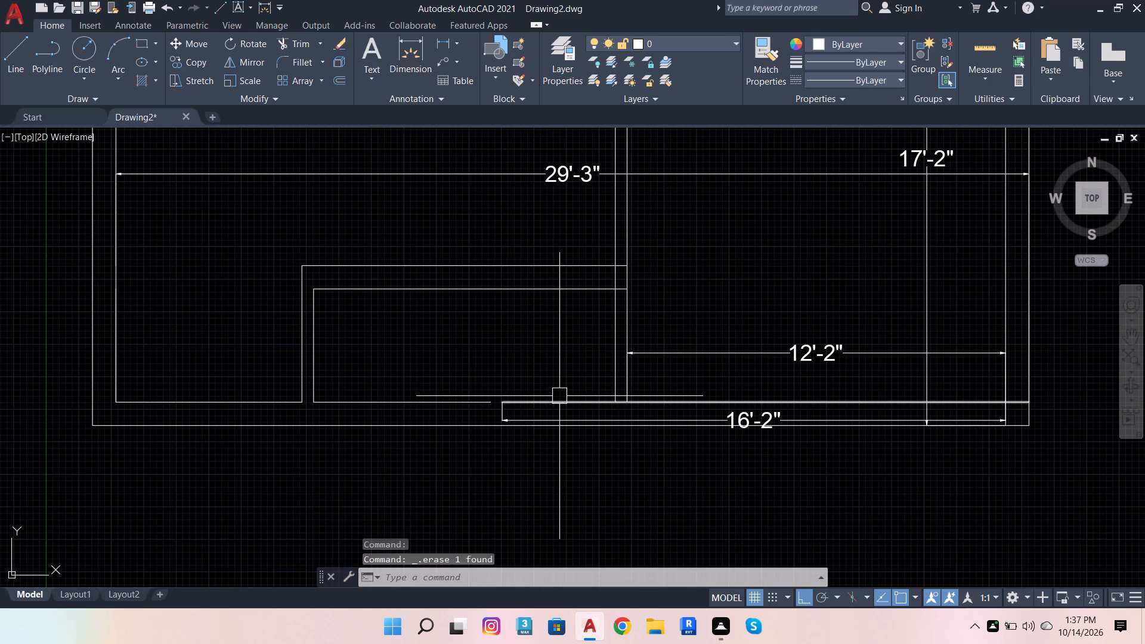
# Join the two segments of the south wall's inner line, from the lawn to the parking, into one line.
pyautogui.click(559, 397)
pyautogui.click(434, 396)
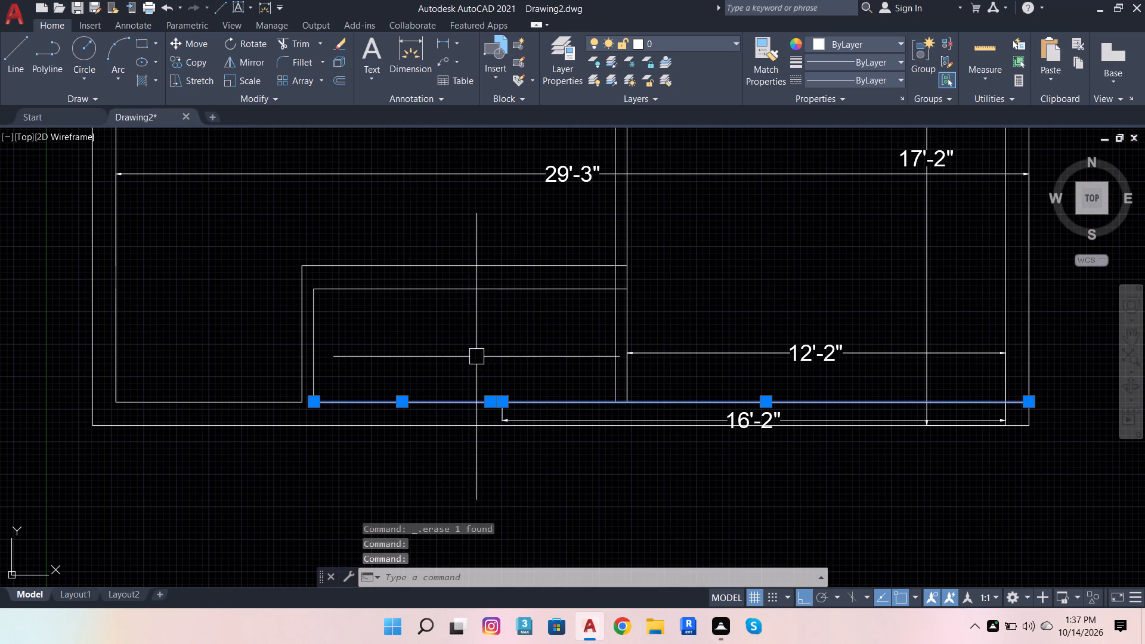
pyautogui.press('j')
pyautogui.press('Return')
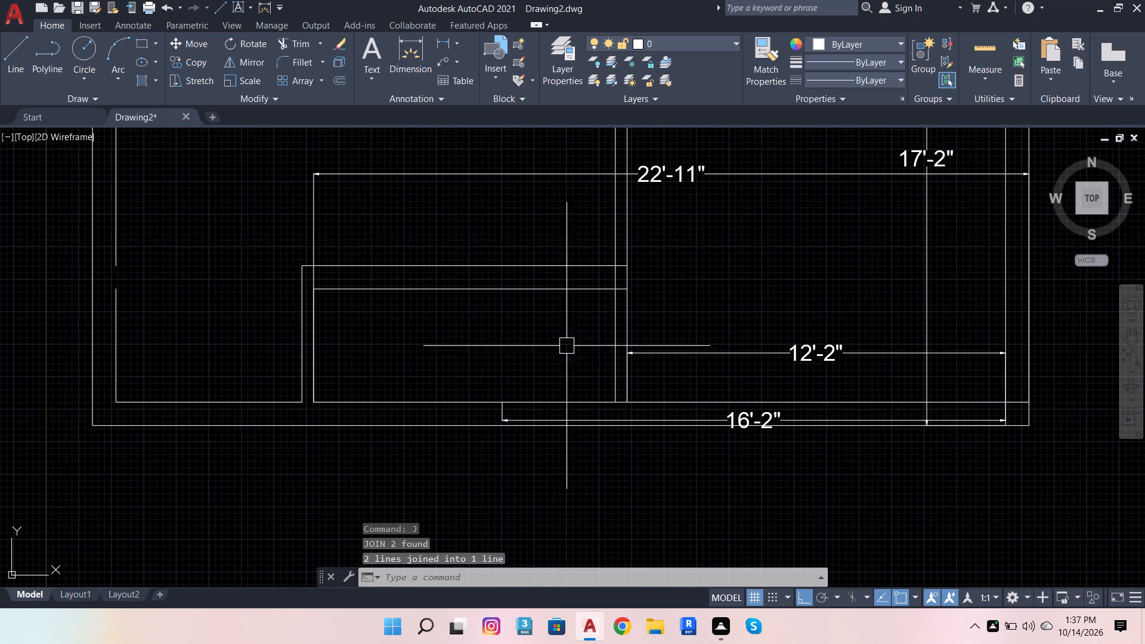
# Delete the overall horizontal dimension running across the bedroom and parking area.
pyautogui.scroll(-1, 568, 347)
pyautogui.click(660, 233)
pyautogui.press('Delete')
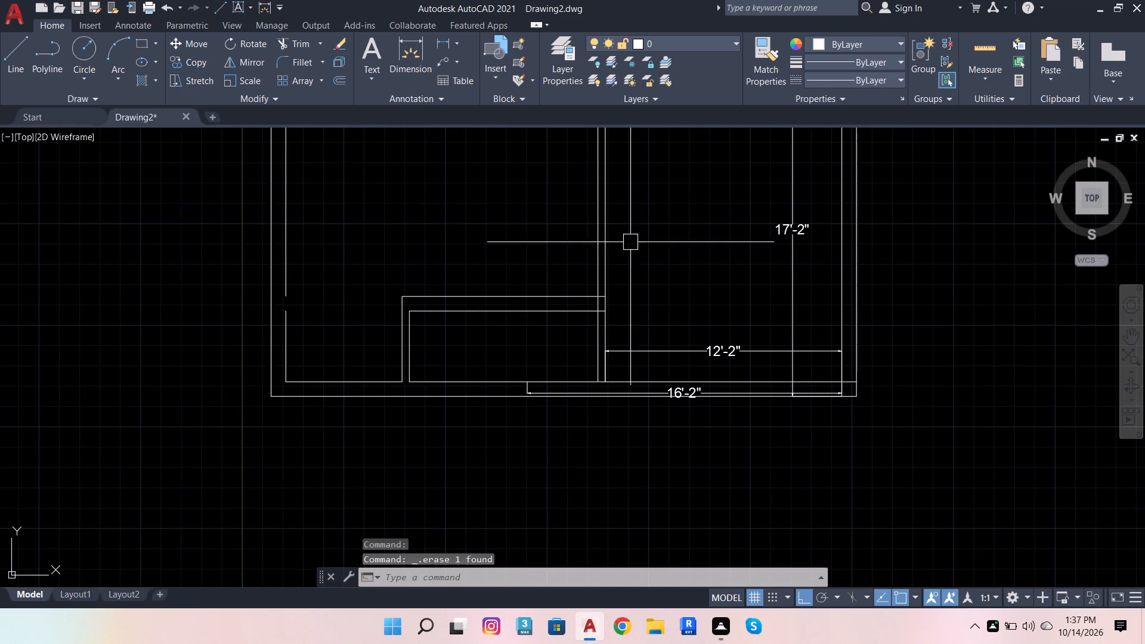
# Trim the overlapping lines where the parking partition meets the lawn's north wall and the south wall's inner line.
pyautogui.scroll(1, 618, 303)
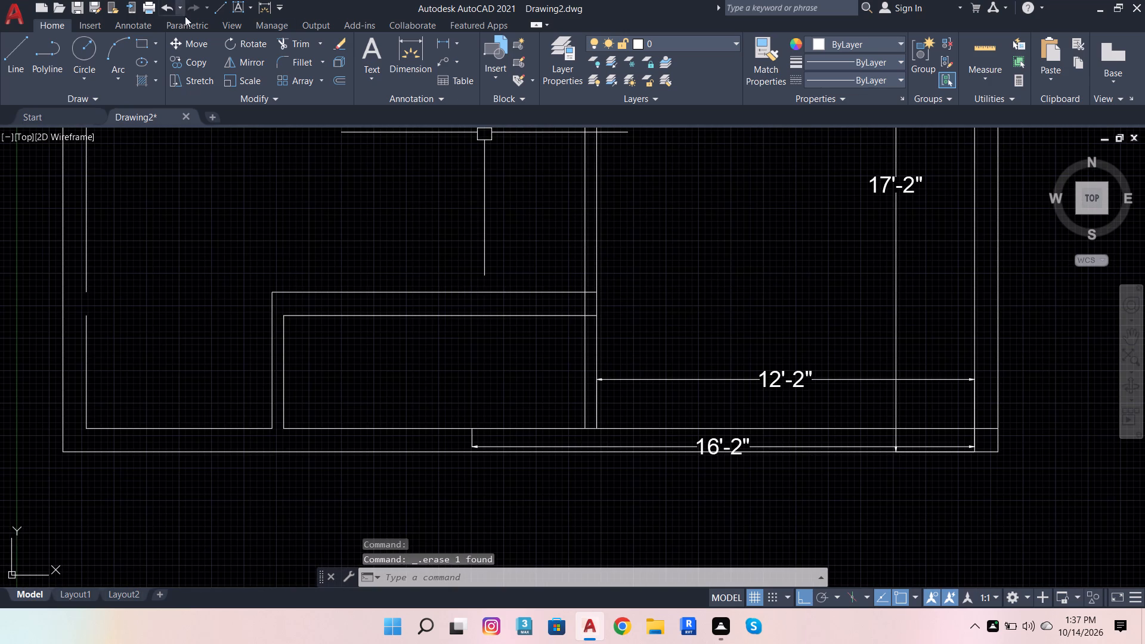
pyautogui.click(293, 36)
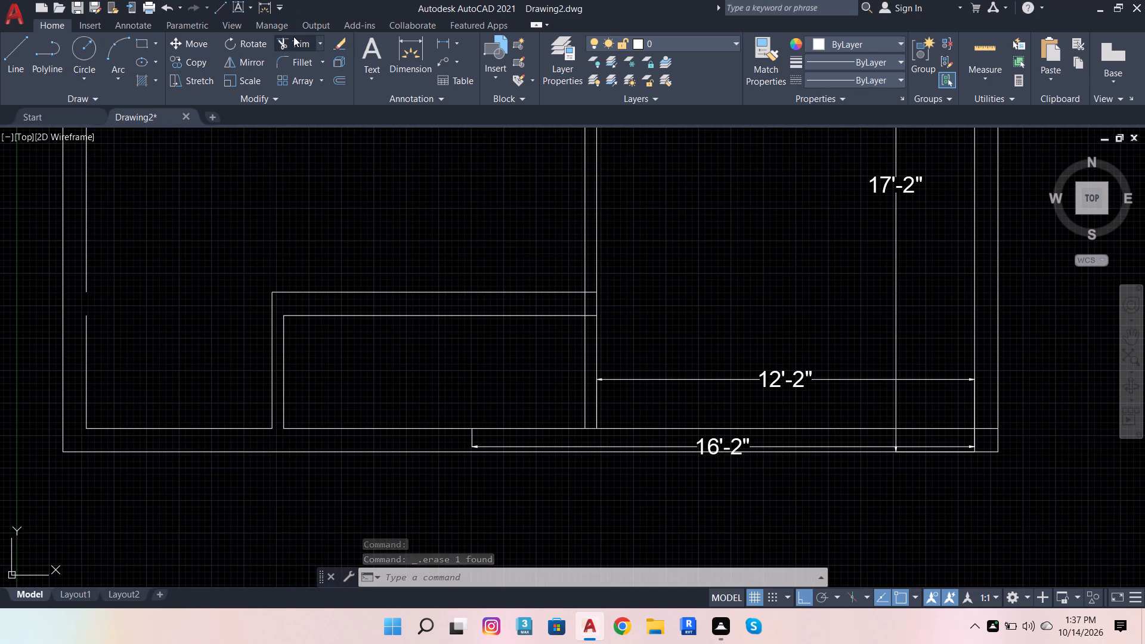
pyautogui.scroll(2, 572, 283)
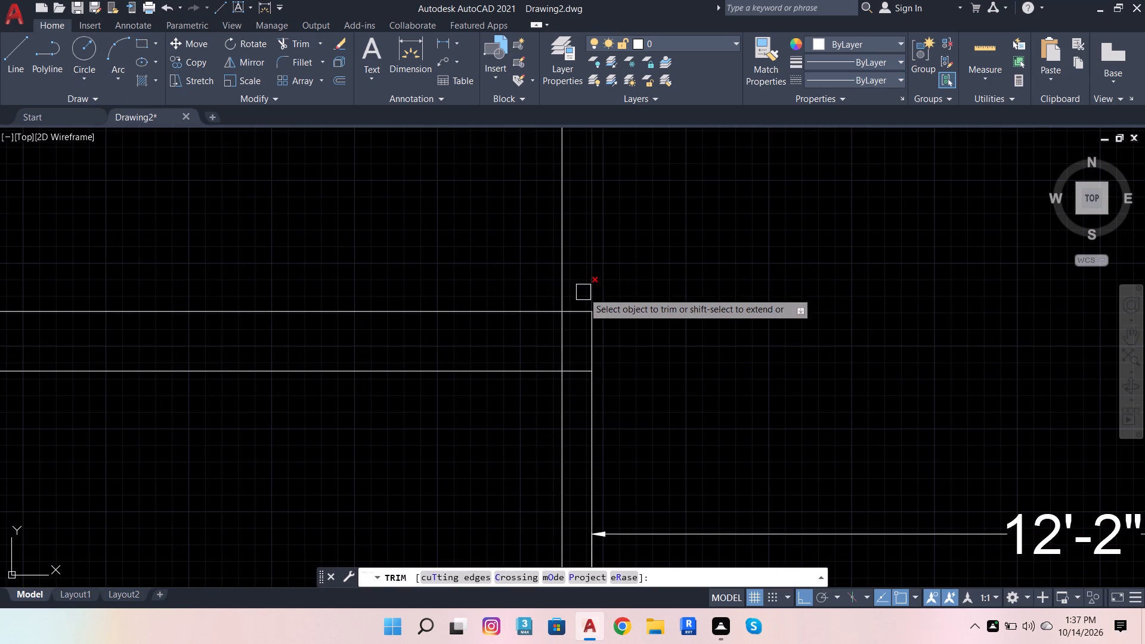
pyautogui.click(583, 292)
pyautogui.click(560, 333)
pyautogui.click(570, 352)
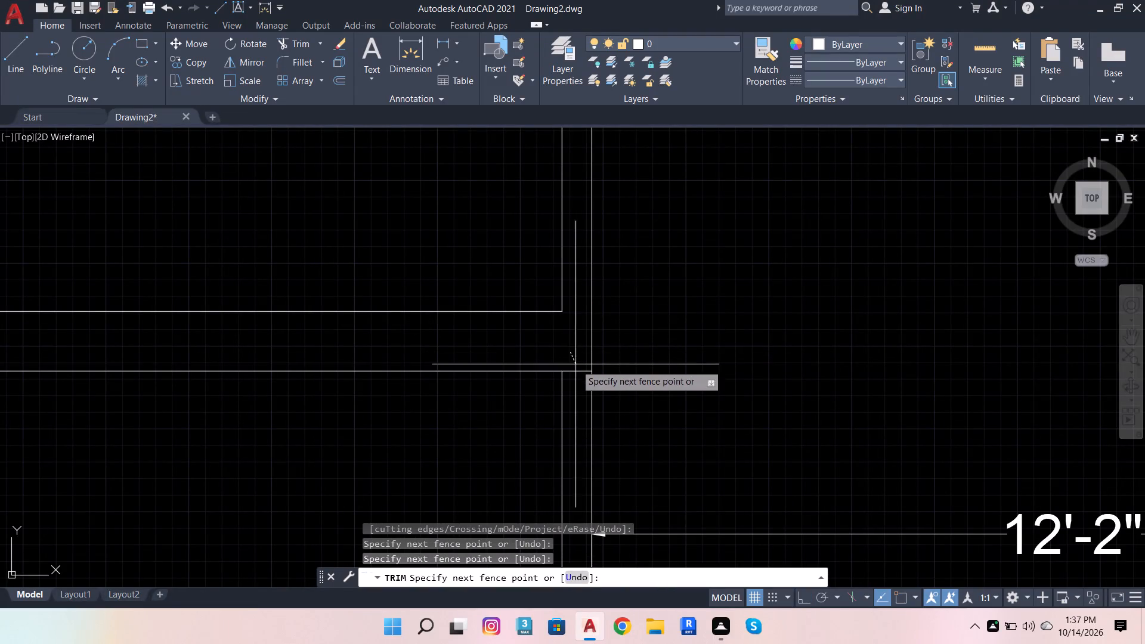
pyautogui.click(577, 374)
pyautogui.scroll(-5, 621, 293)
pyautogui.scroll(2, 616, 351)
pyautogui.scroll(4, 616, 286)
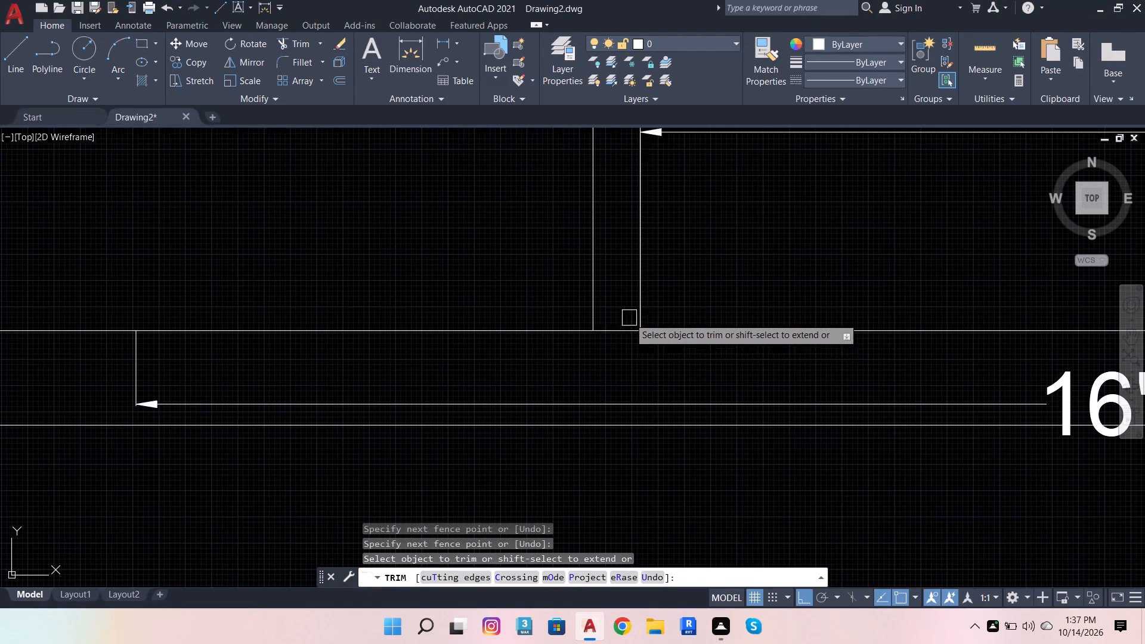
pyautogui.click(617, 336)
# Remove the 16'-2" dimension along the south wall.
pyautogui.scroll(-3, 673, 339)
pyautogui.scroll(-2, 483, 311)
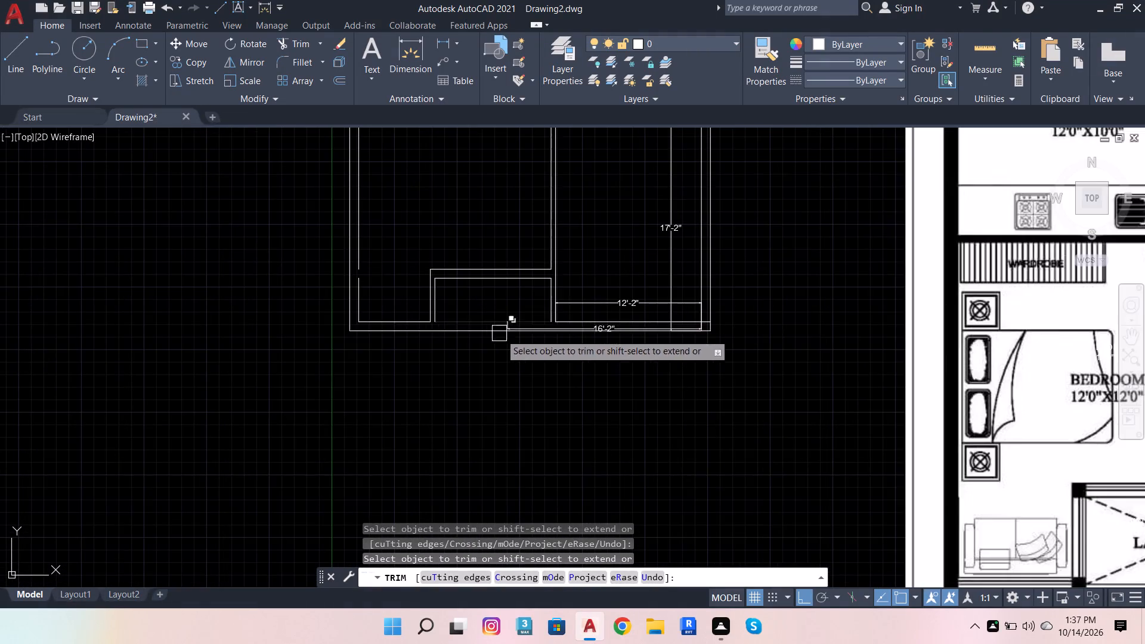
pyautogui.scroll(4, 605, 326)
pyautogui.click(605, 332)
pyautogui.scroll(-3, 686, 292)
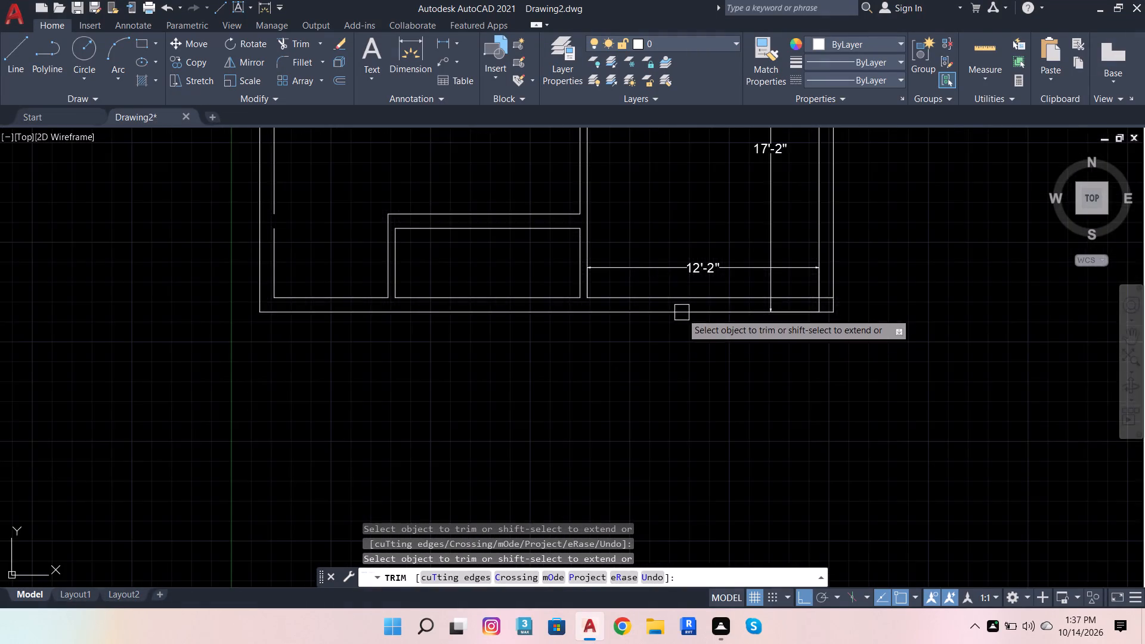
pyautogui.scroll(-3, 692, 314)
pyautogui.scroll(1, 676, 274)
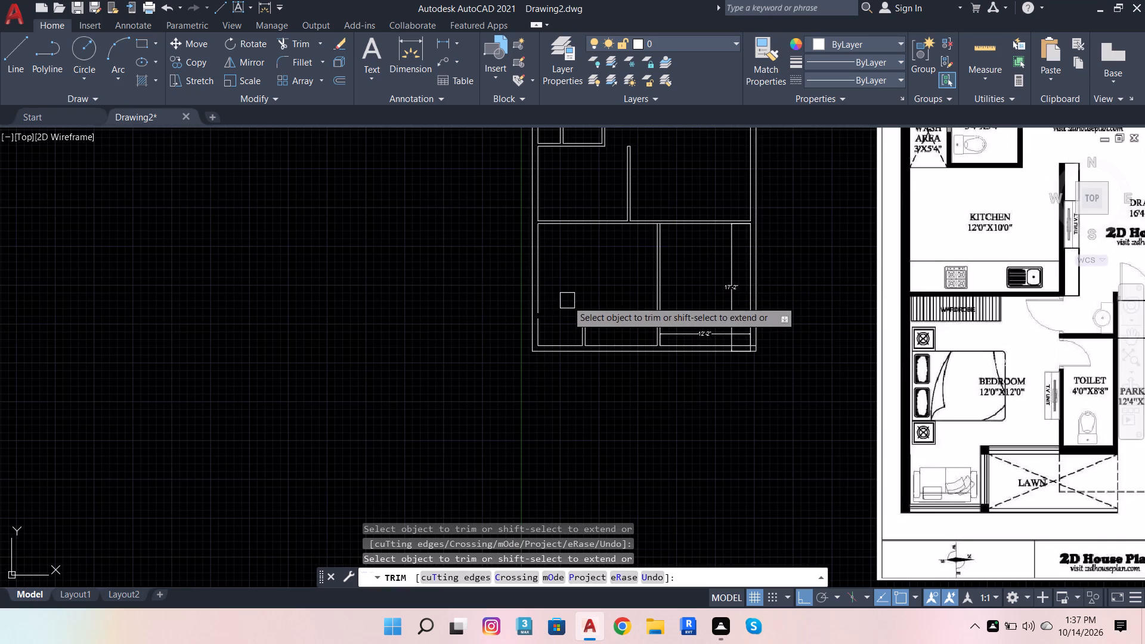
pyautogui.scroll(1, 567, 301)
pyautogui.press('Escape')
# Join the two segments of the west wall's inner line along the front bedroom into one line.
pyautogui.click(524, 341)
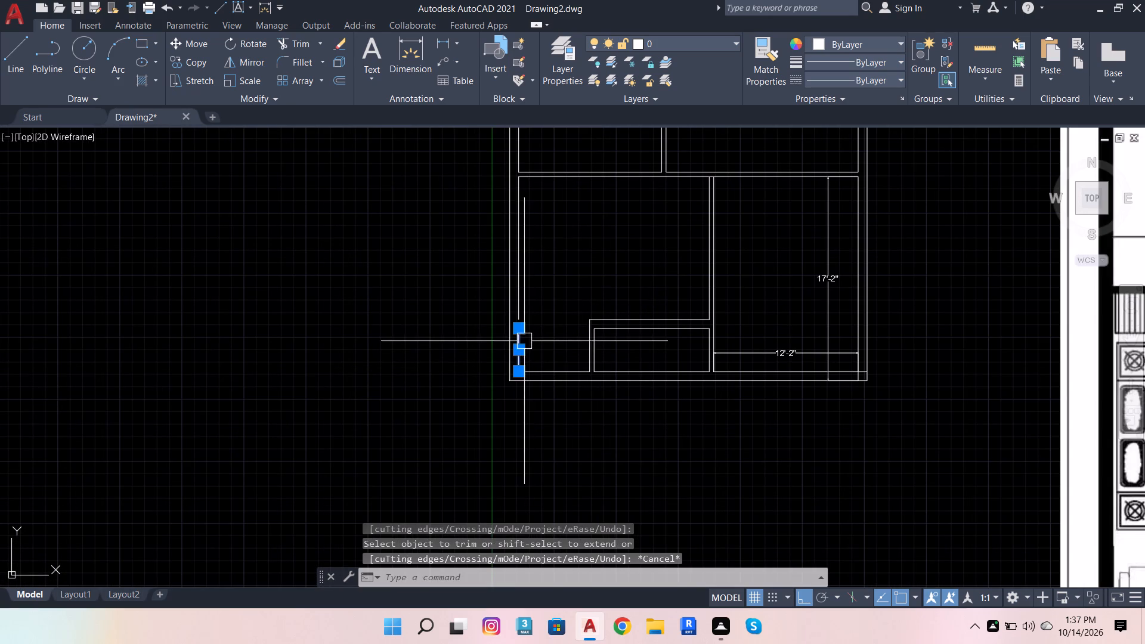
pyautogui.click(533, 279)
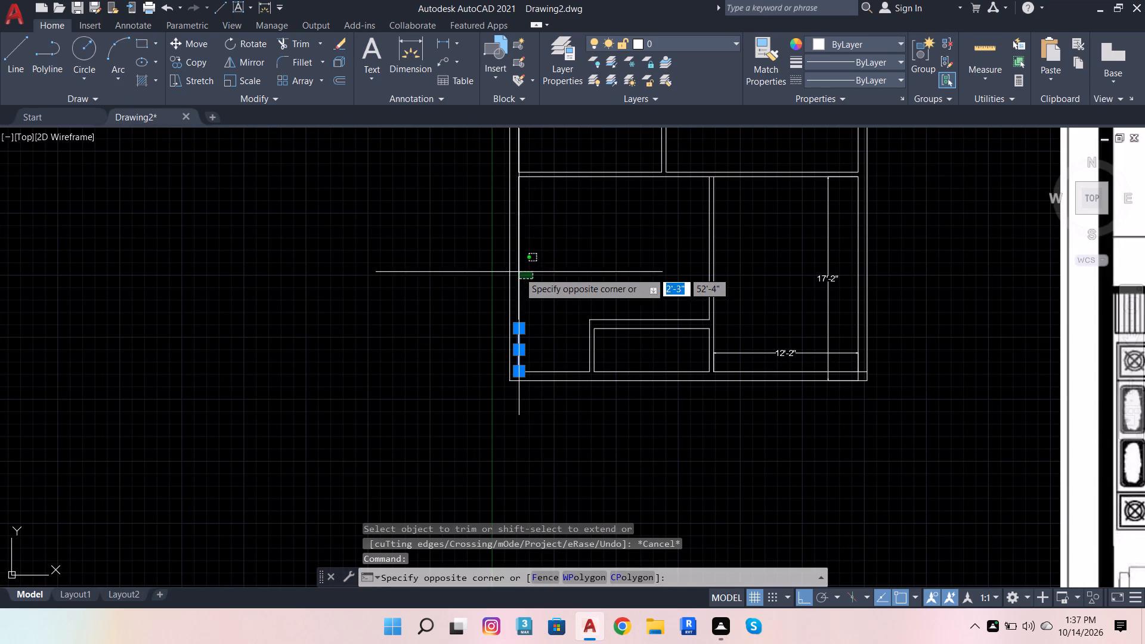
pyautogui.click(514, 265)
pyautogui.press('j')
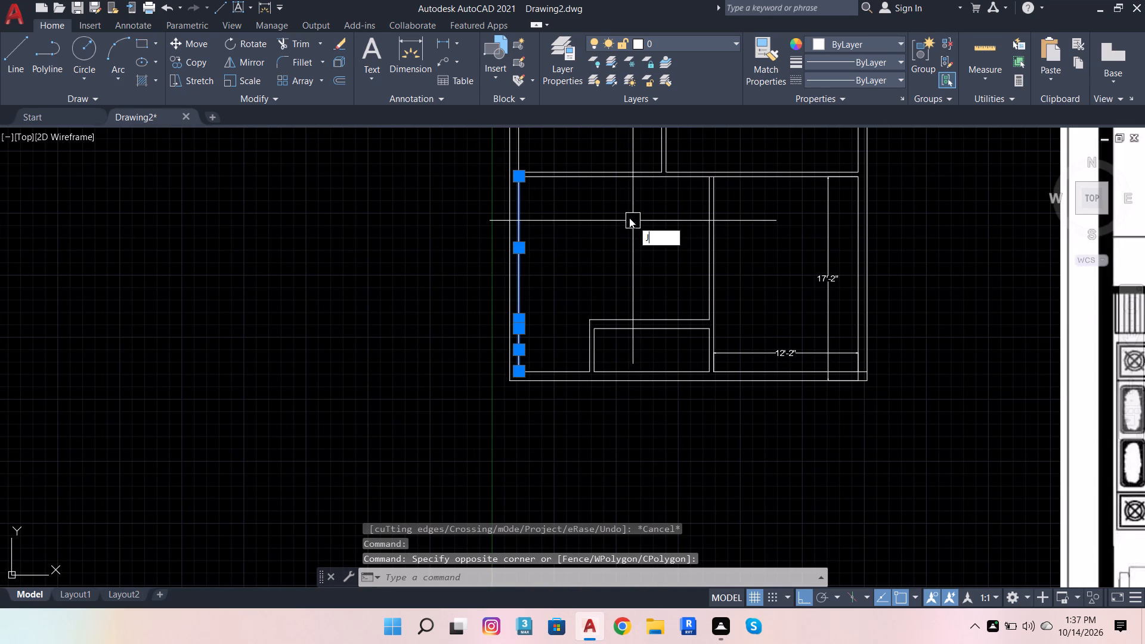
pyautogui.press('Return')
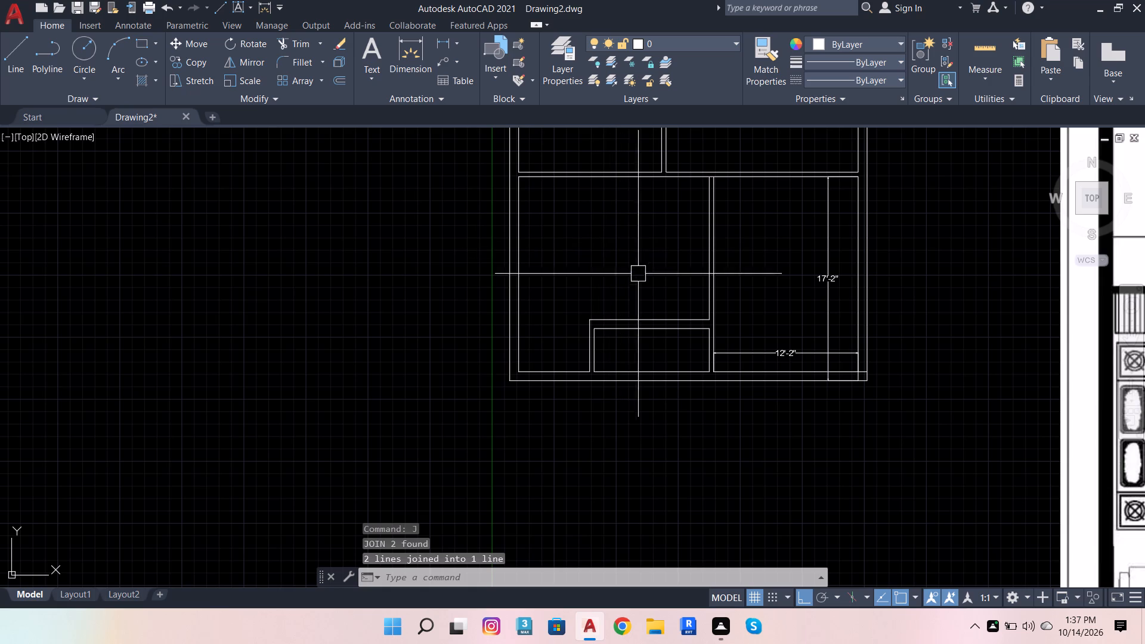
# Offset the bedroom-side line of the parking partition 4' west to set the toilet's width.
pyautogui.scroll(1, 708, 299)
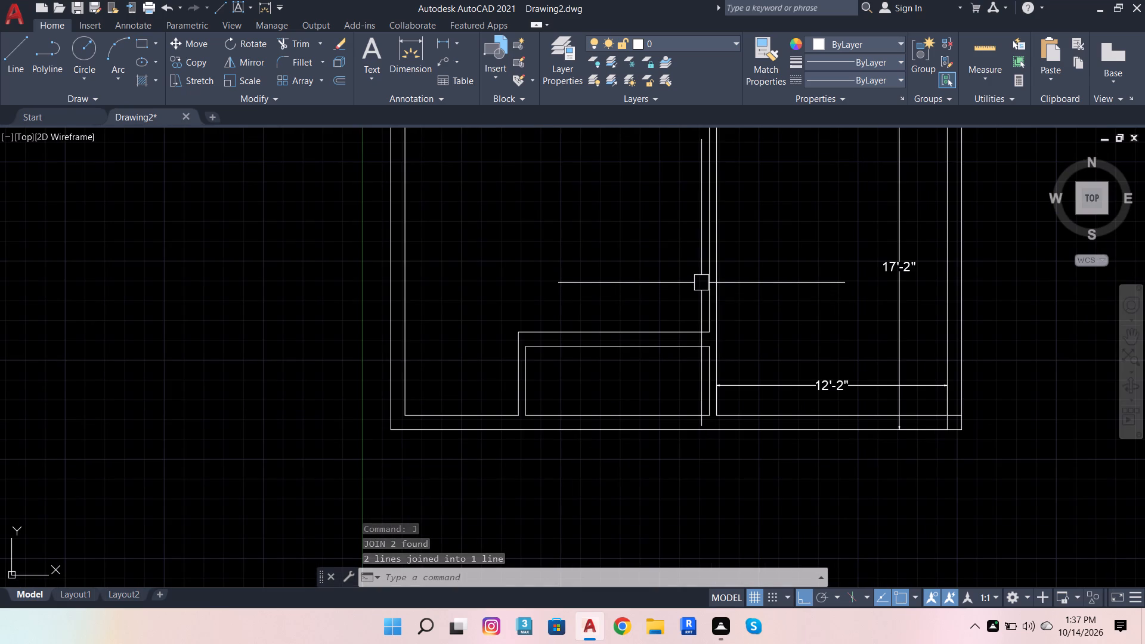
pyautogui.click(701, 283)
pyautogui.click(343, 75)
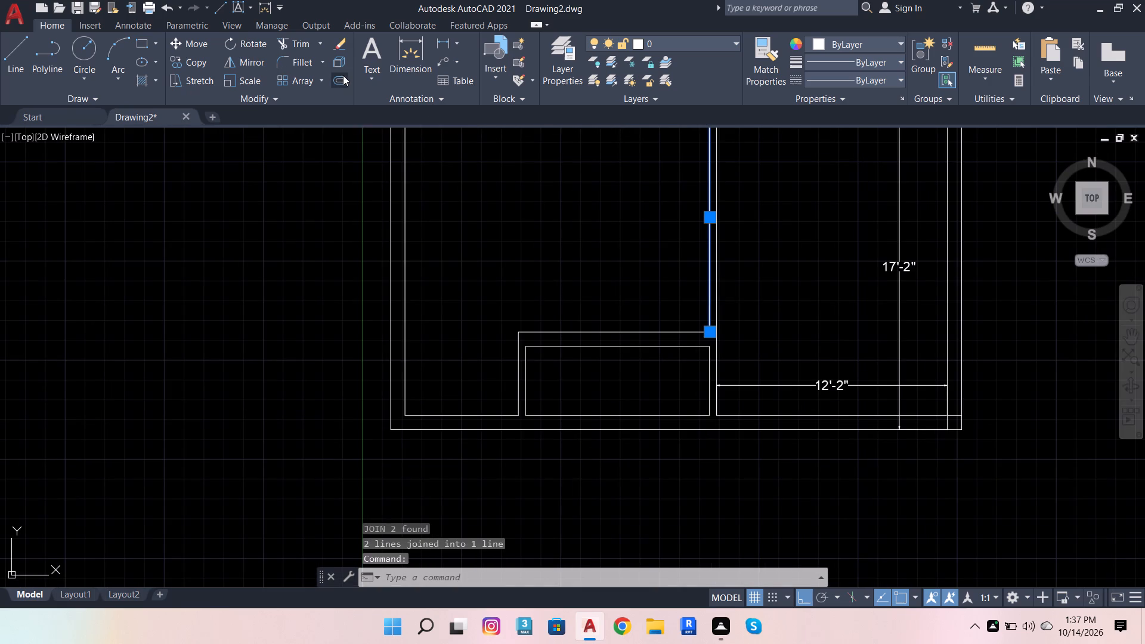
pyautogui.click(708, 332)
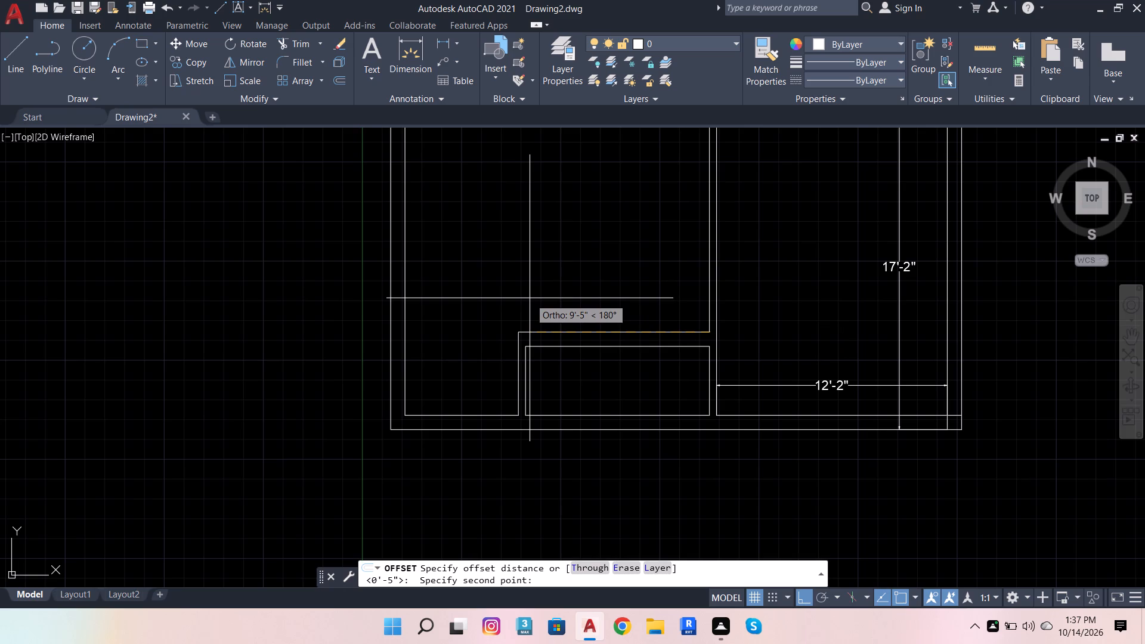
pyautogui.write("4'")
pyautogui.press('Return')
pyautogui.click(510, 293)
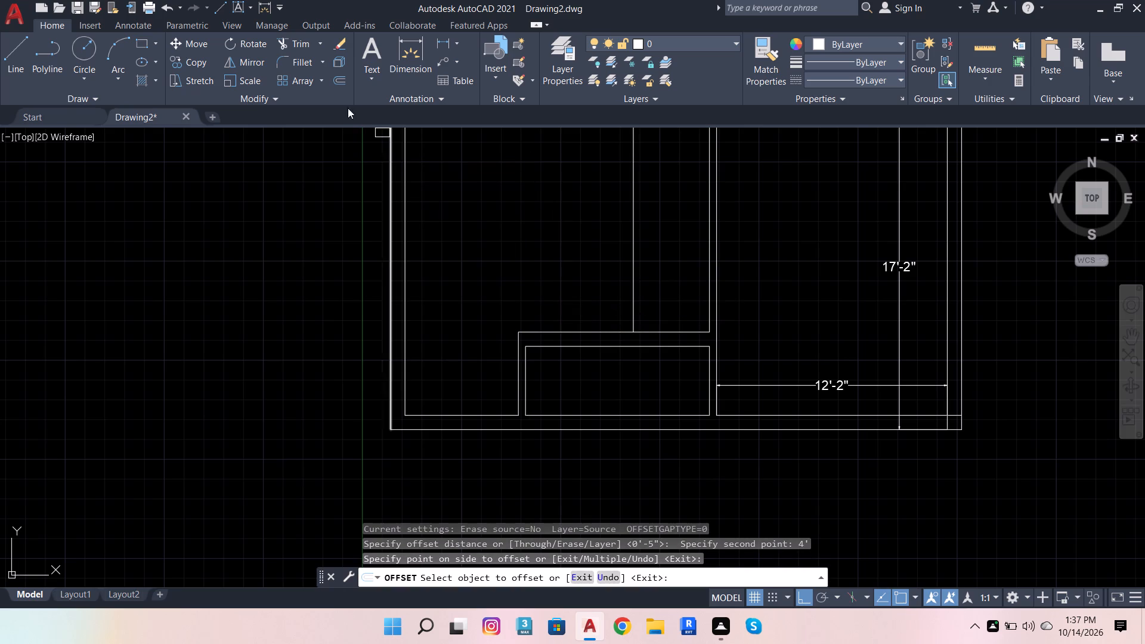
# Offset the toilet's new west line a further 4.5" west to form the wall thickness.
pyautogui.click(341, 82)
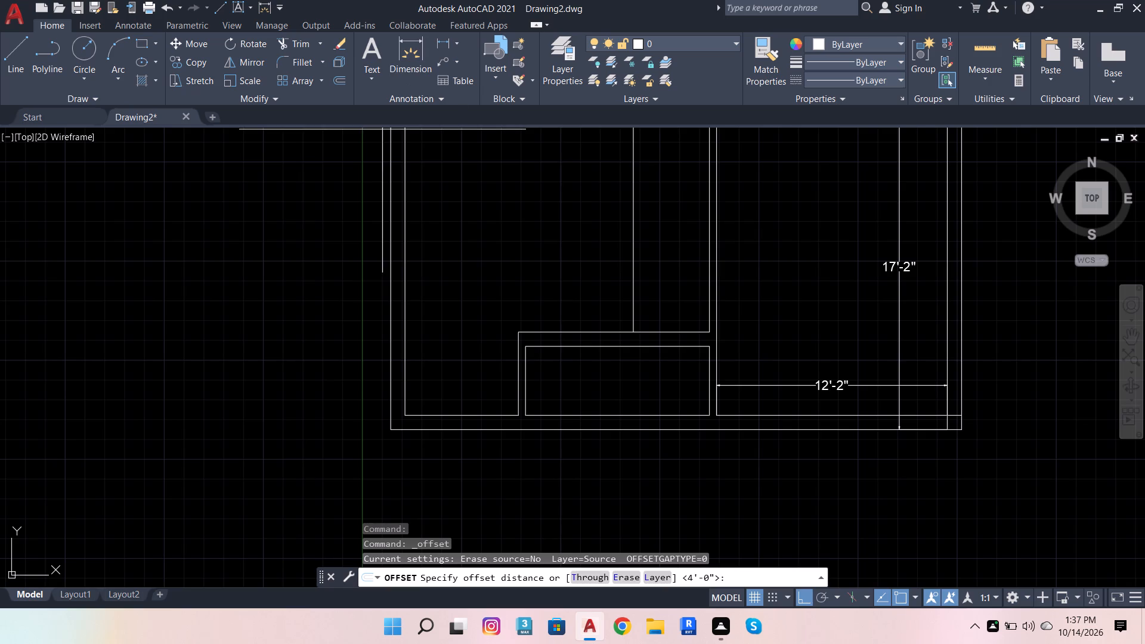
pyautogui.click(636, 332)
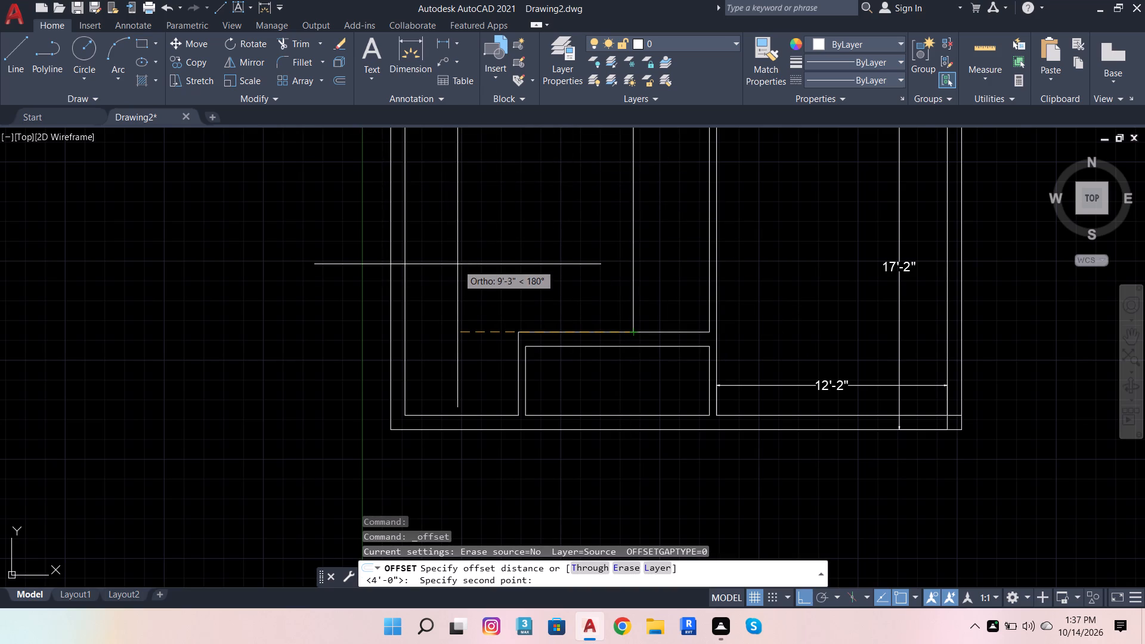
pyautogui.write('4.5')
pyautogui.press('Return')
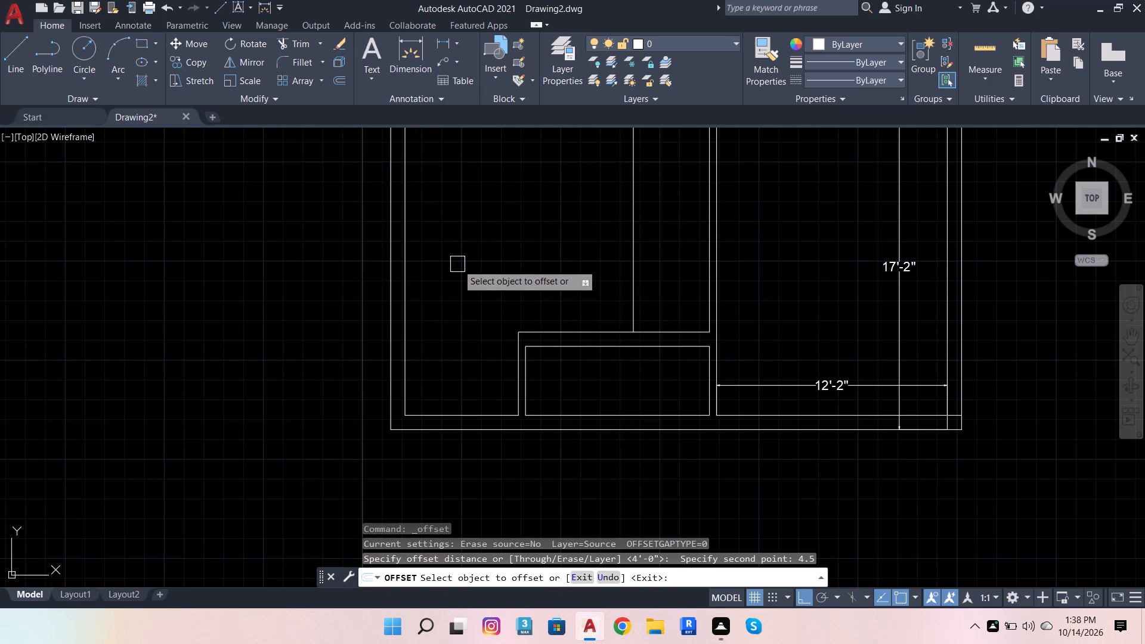
pyautogui.click(632, 218)
pyautogui.click(475, 242)
# Trim the lawn's north wall line between the two lines of the toilet's west wall.
pyautogui.scroll(-2, 788, 229)
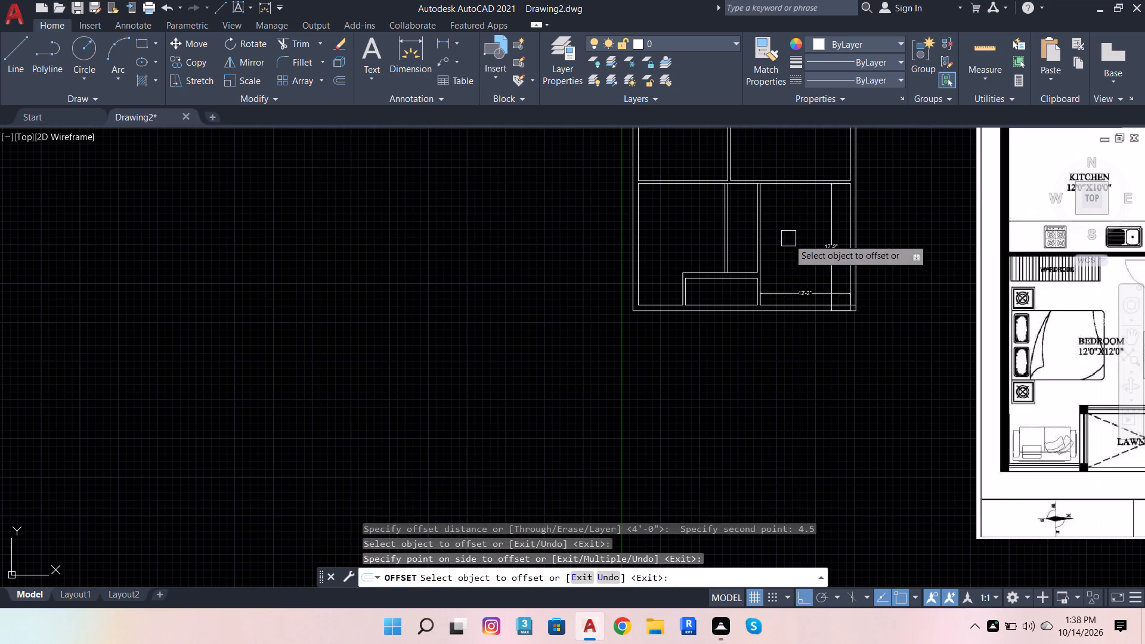
pyautogui.scroll(3, 735, 263)
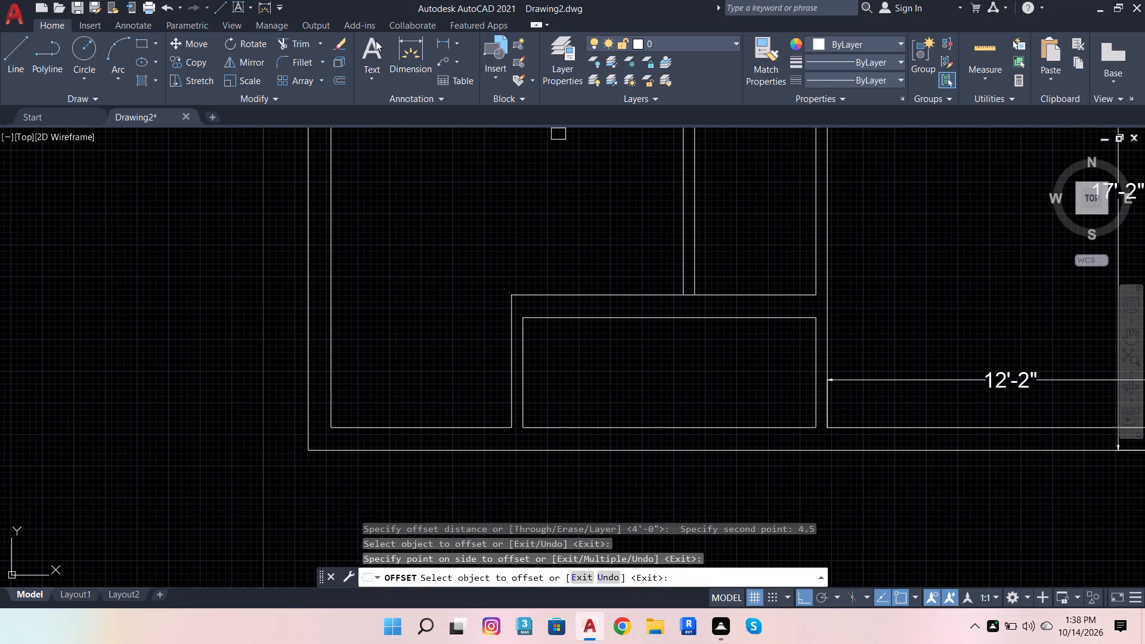
pyautogui.click(277, 39)
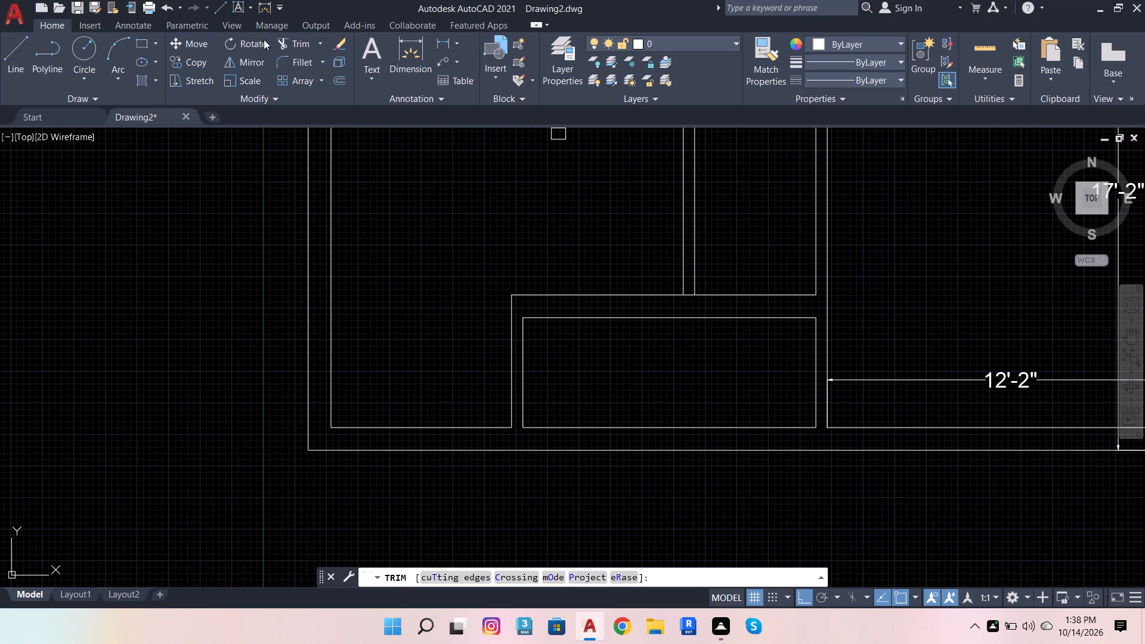
pyautogui.scroll(1, 736, 273)
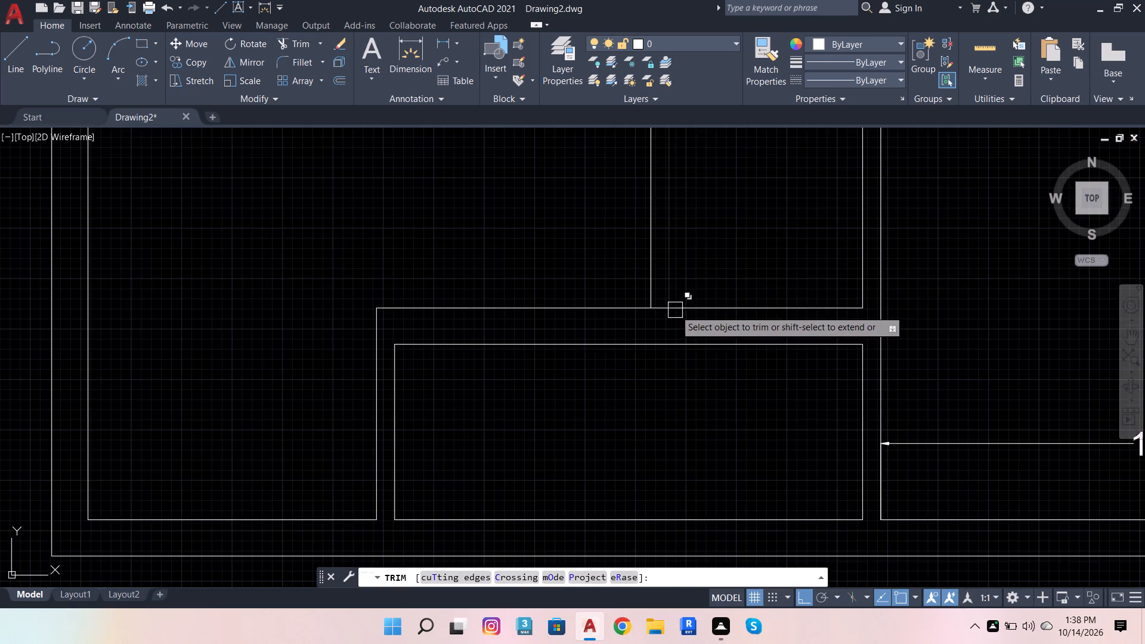
pyautogui.scroll(2, 673, 311)
pyautogui.click(648, 308)
pyautogui.scroll(-3, 695, 360)
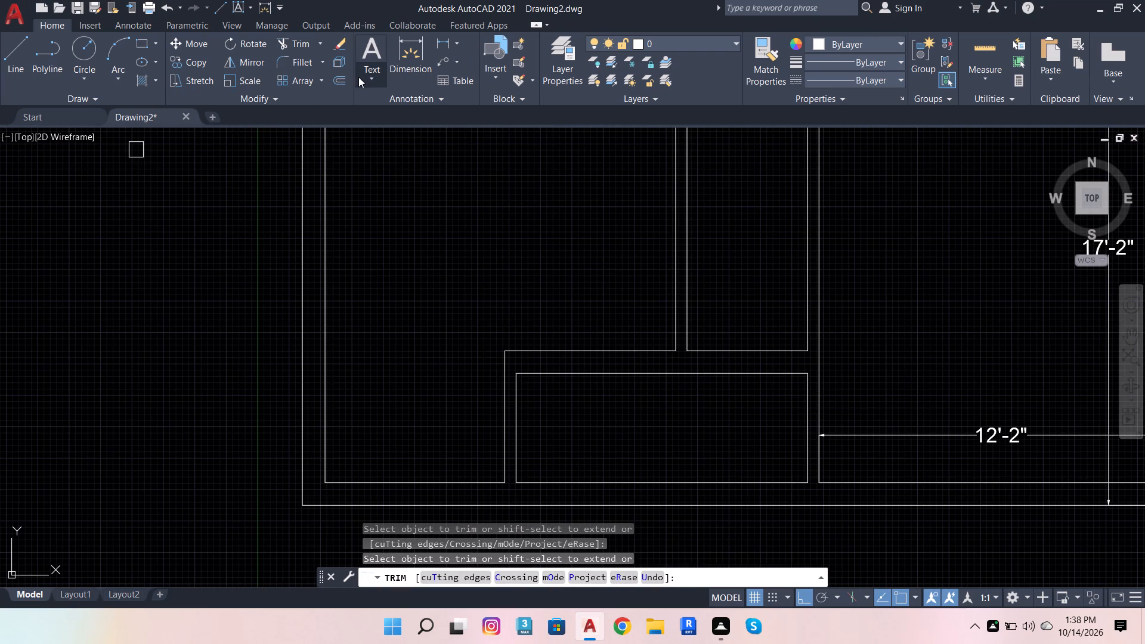
# Offset the toilet's south line 8'8" north to set the toilet's length.
pyautogui.click(339, 79)
pyautogui.click(698, 349)
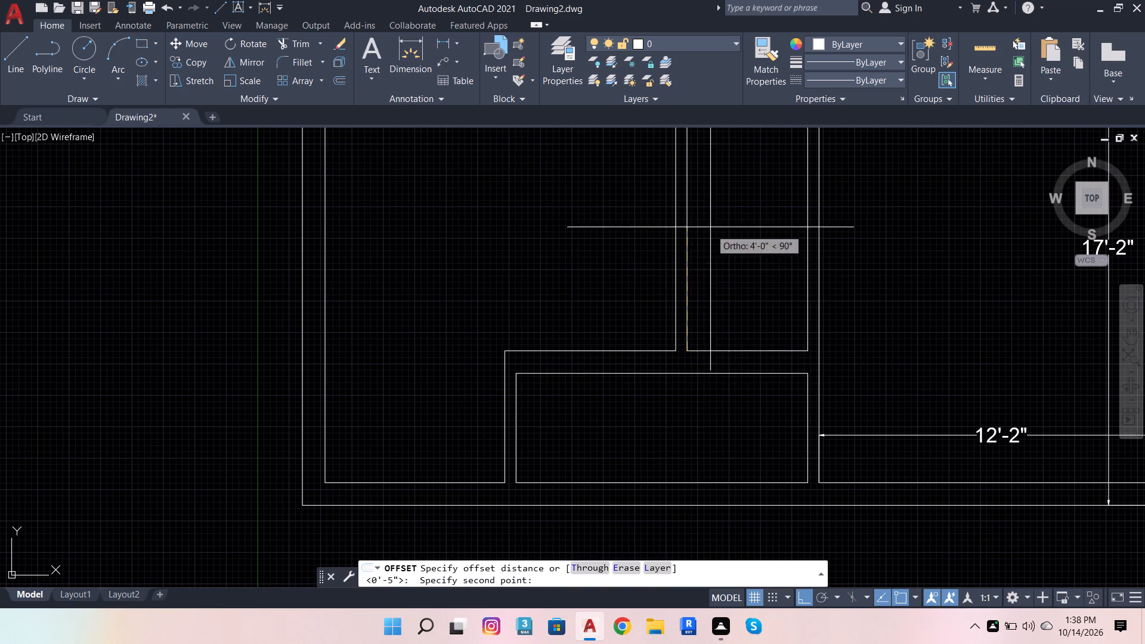
pyautogui.scroll(-6, 710, 253)
pyautogui.scroll(2, 735, 267)
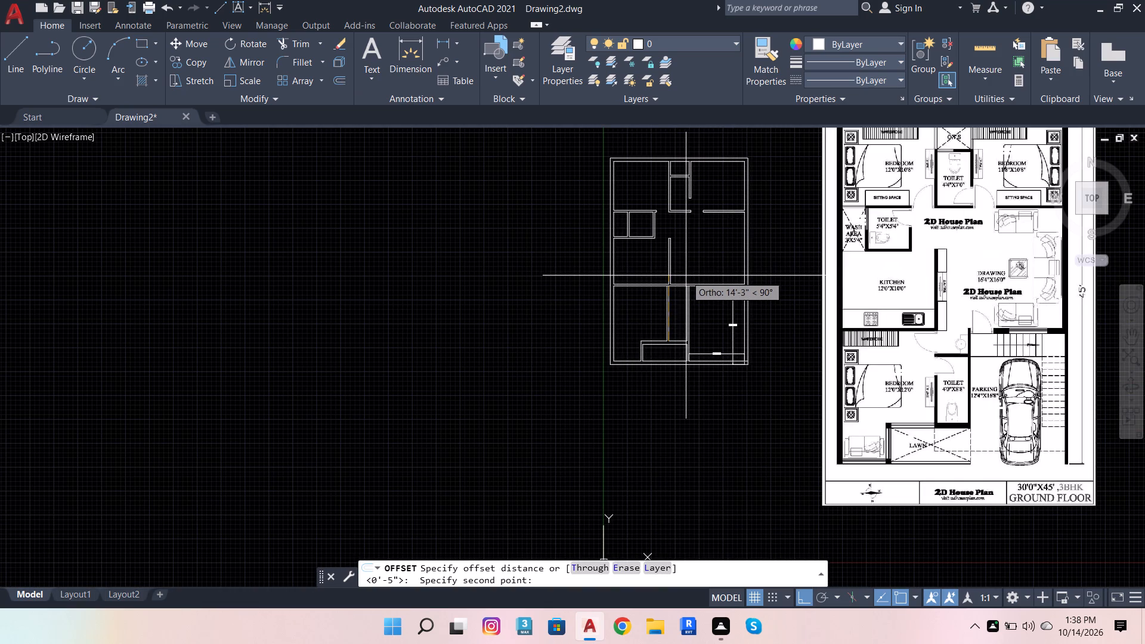
pyautogui.scroll(3, 682, 277)
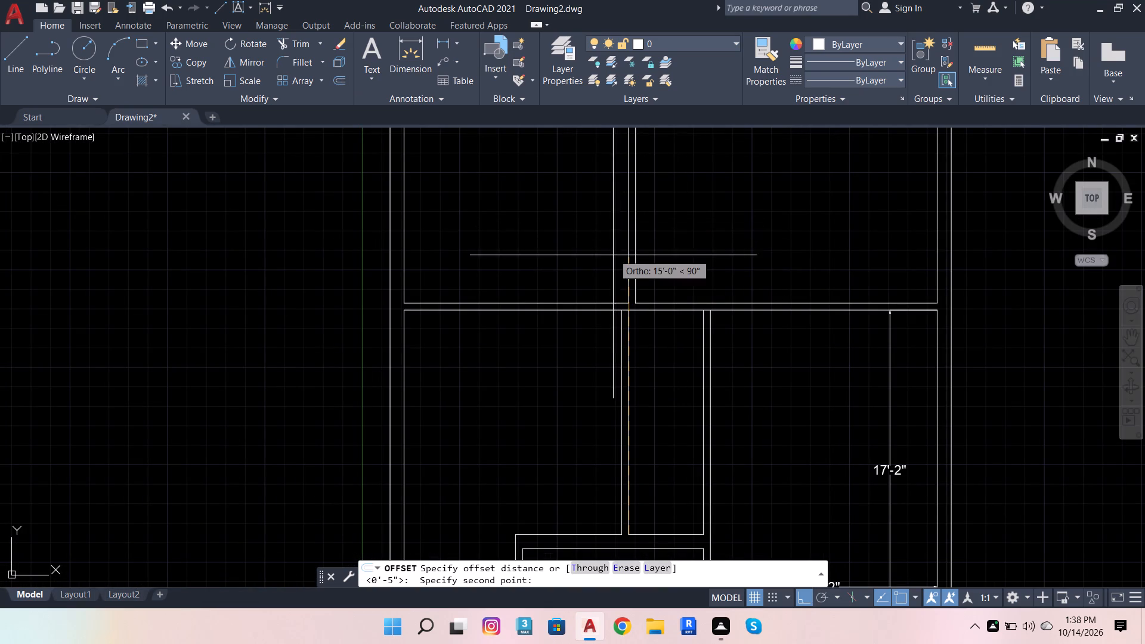
pyautogui.write("8'8")
pyautogui.press('Return')
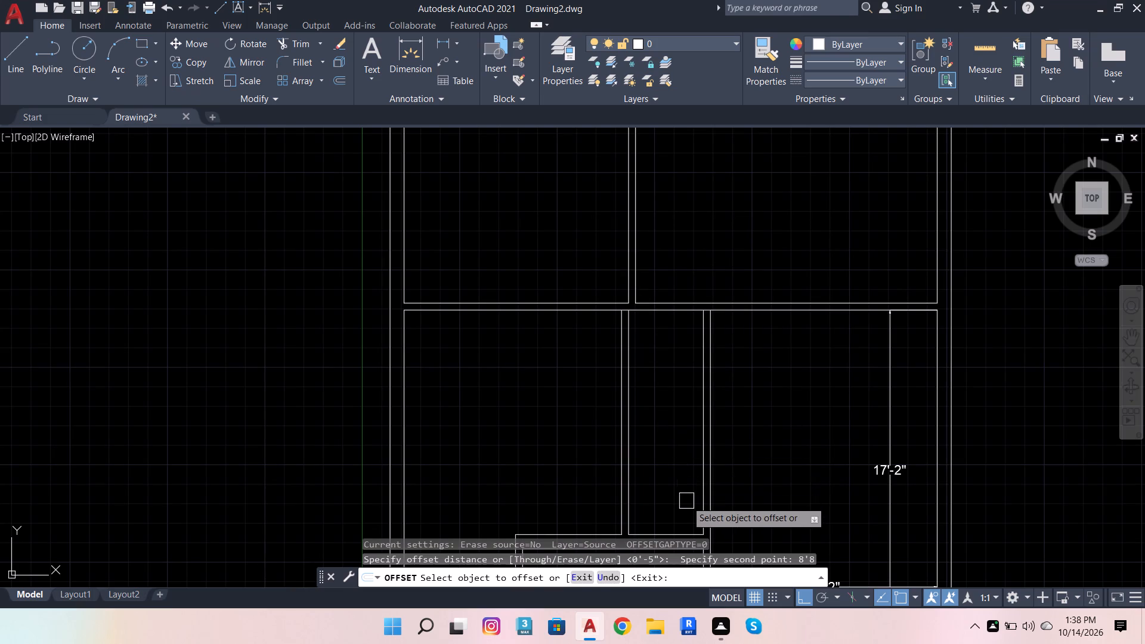
pyautogui.click(671, 529)
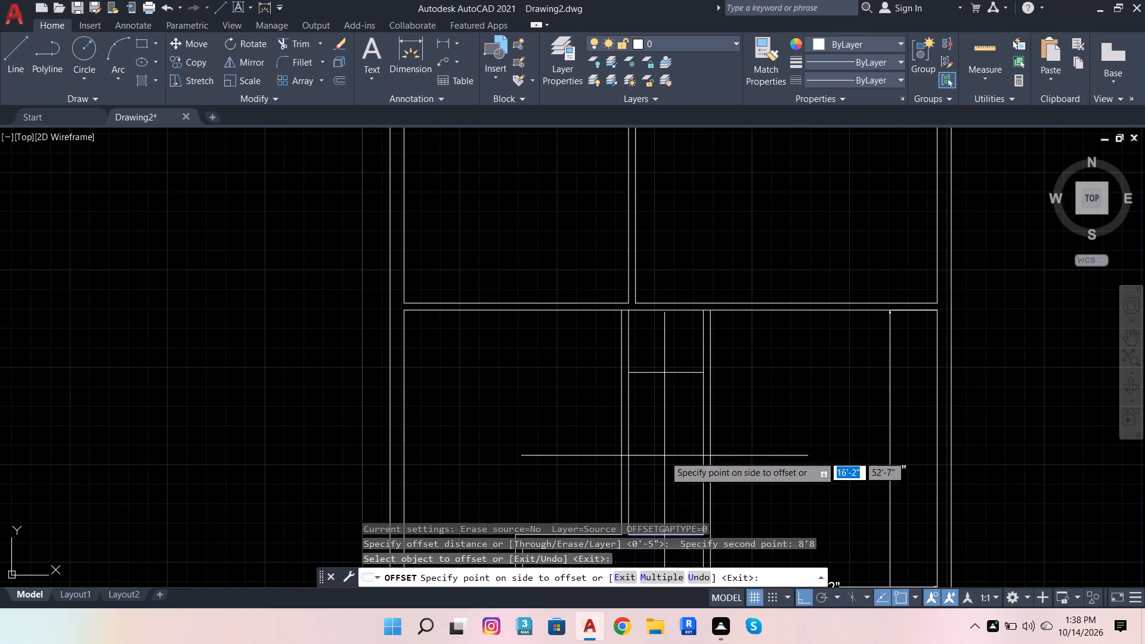
pyautogui.click(664, 454)
# Offset the toilet's new north line 4.5" south to form the north wall's thickness.
pyautogui.click(338, 78)
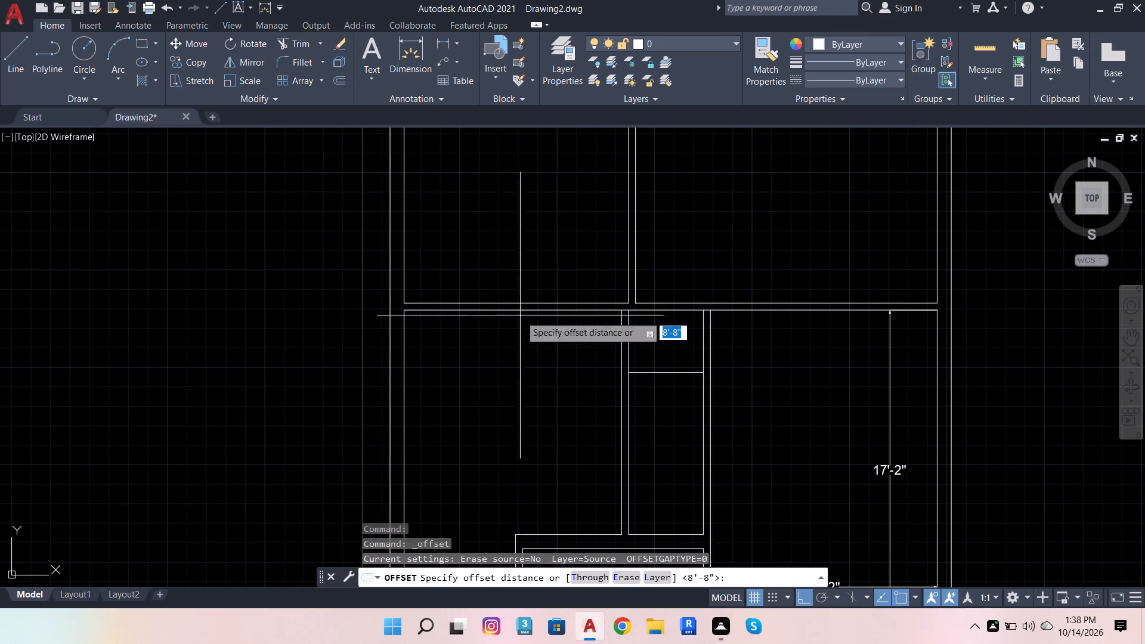
pyautogui.scroll(2, 615, 370)
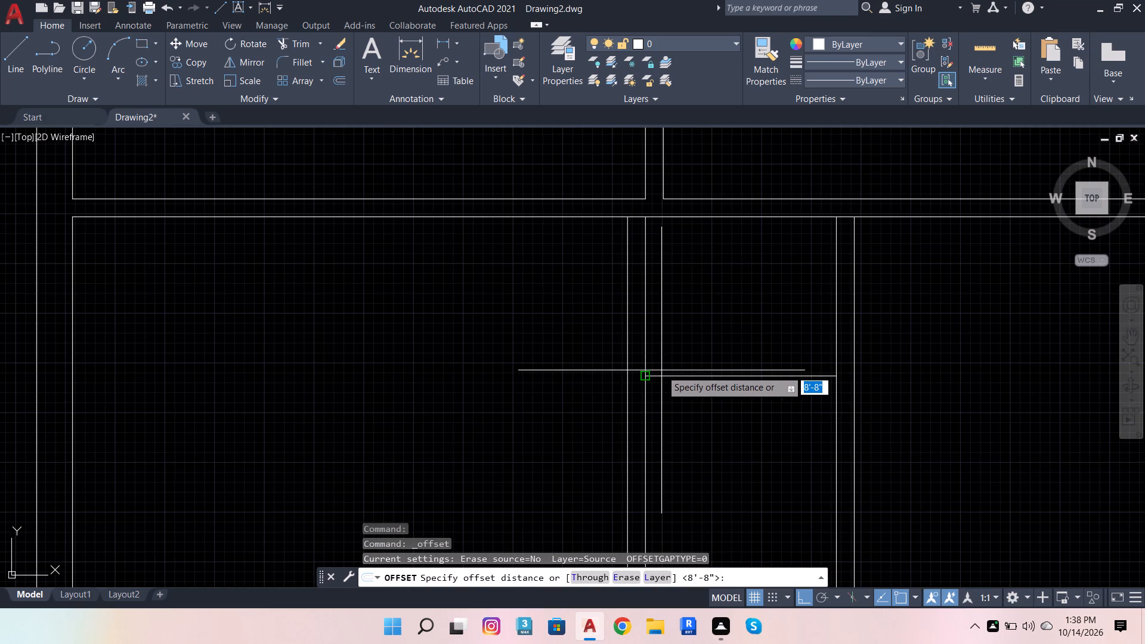
pyautogui.click(661, 370)
pyautogui.write('4.5')
pyautogui.press('Return')
pyautogui.click(707, 376)
pyautogui.click(726, 493)
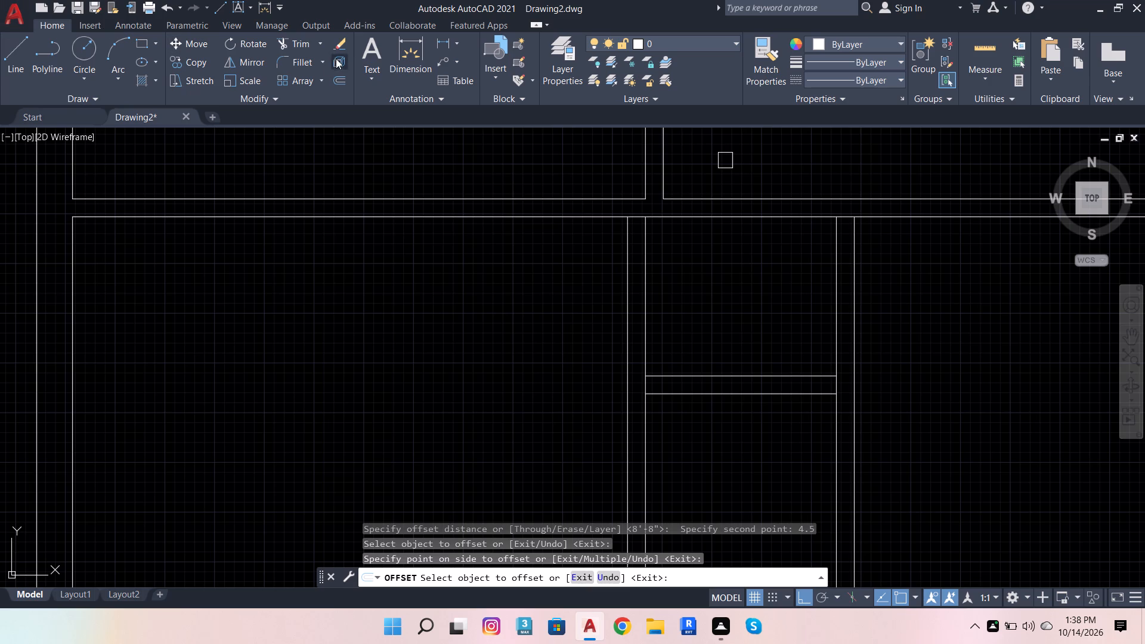
# Extend the toilet's north wall to the west wall's outer line, and trim the excess lines north of it and at both junctions.
pyautogui.click(294, 42)
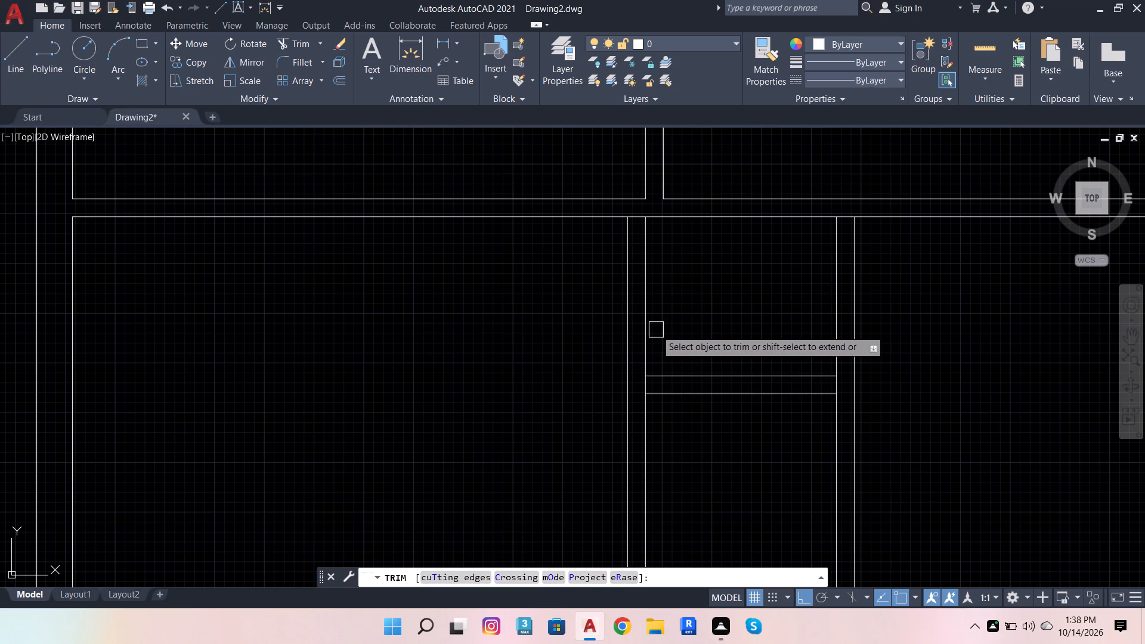
pyautogui.keyDown('shift'); pyautogui.click(667, 375); pyautogui.keyUp('shift')
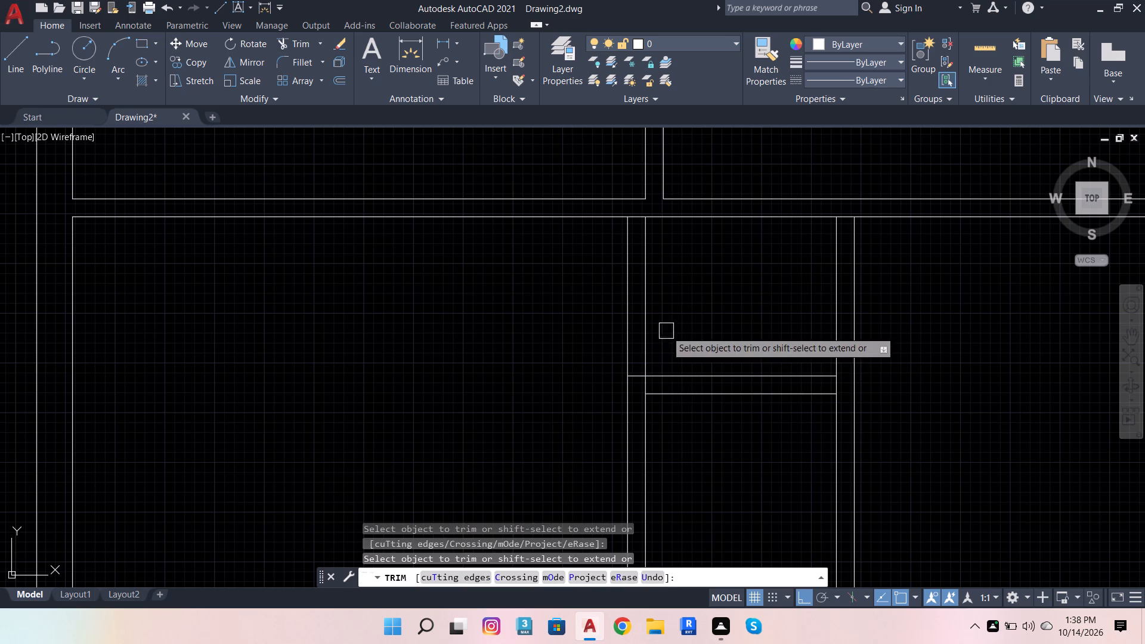
pyautogui.click(662, 323)
pyautogui.click(467, 297)
pyautogui.scroll(2, 680, 437)
pyautogui.scroll(1, 585, 291)
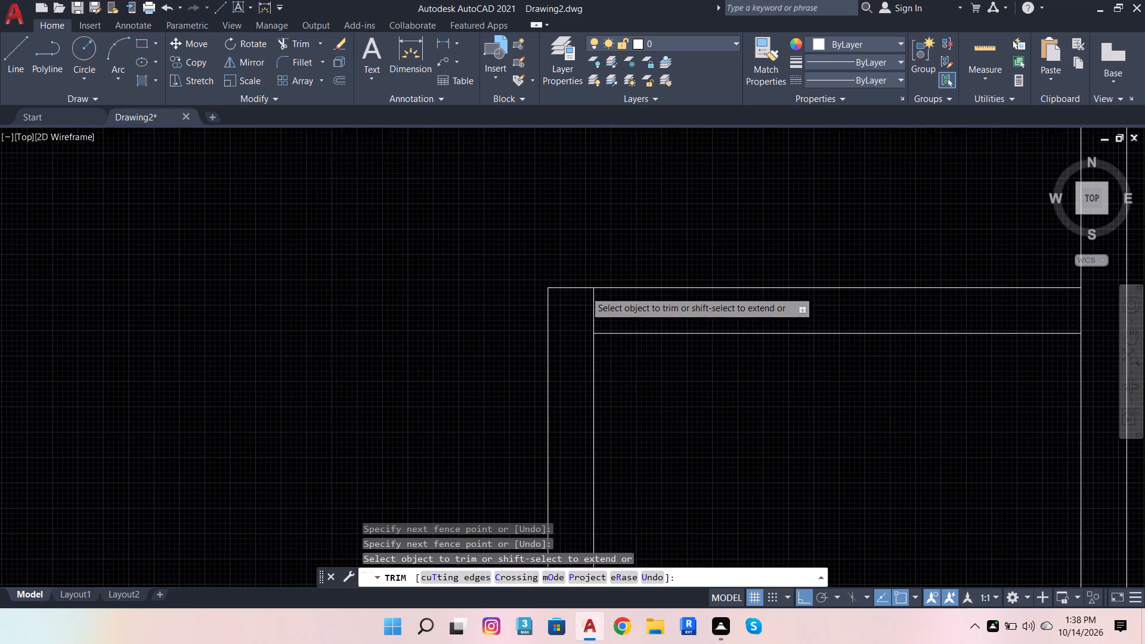
pyautogui.click(596, 309)
pyautogui.scroll(-2, 246, 306)
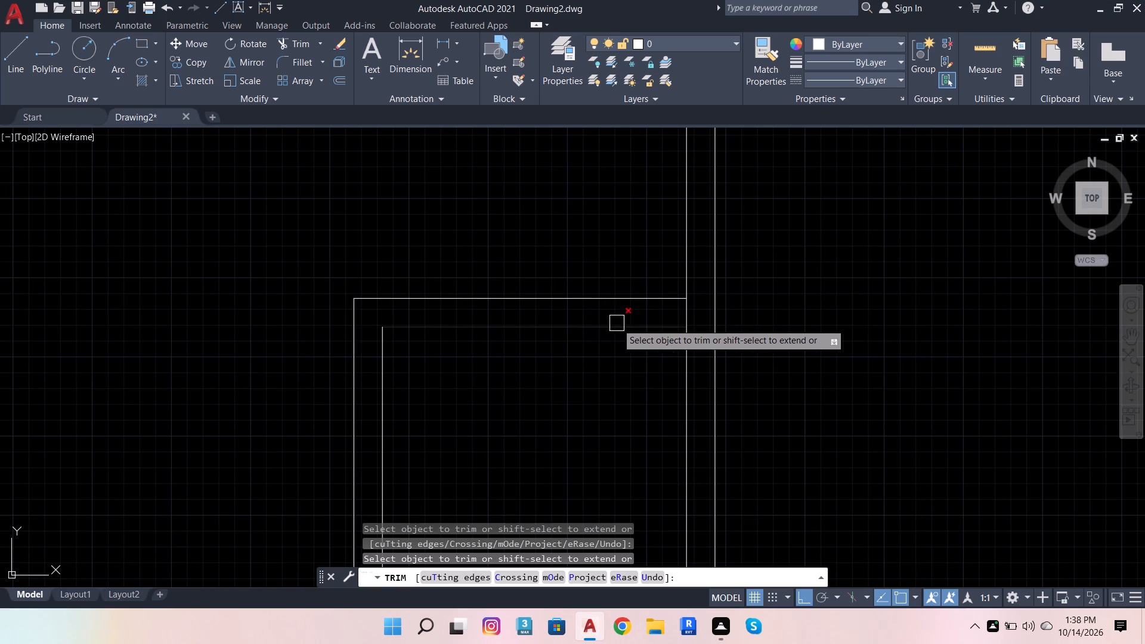
pyautogui.click(680, 315)
pyautogui.scroll(-4, 749, 174)
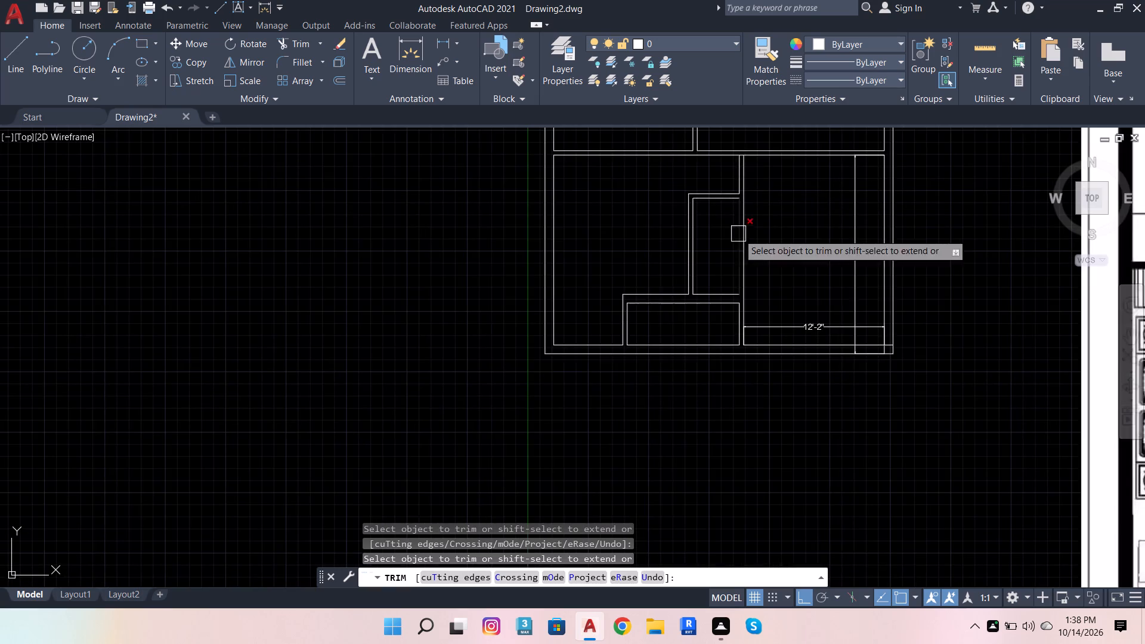
# Trim the front bedroom's north wall line between the two parking partition lines.
pyautogui.scroll(2, 751, 275)
pyautogui.scroll(-3, 583, 339)
pyautogui.scroll(3, 620, 264)
pyautogui.scroll(2, 618, 207)
pyautogui.click(631, 202)
pyautogui.scroll(-2, 640, 228)
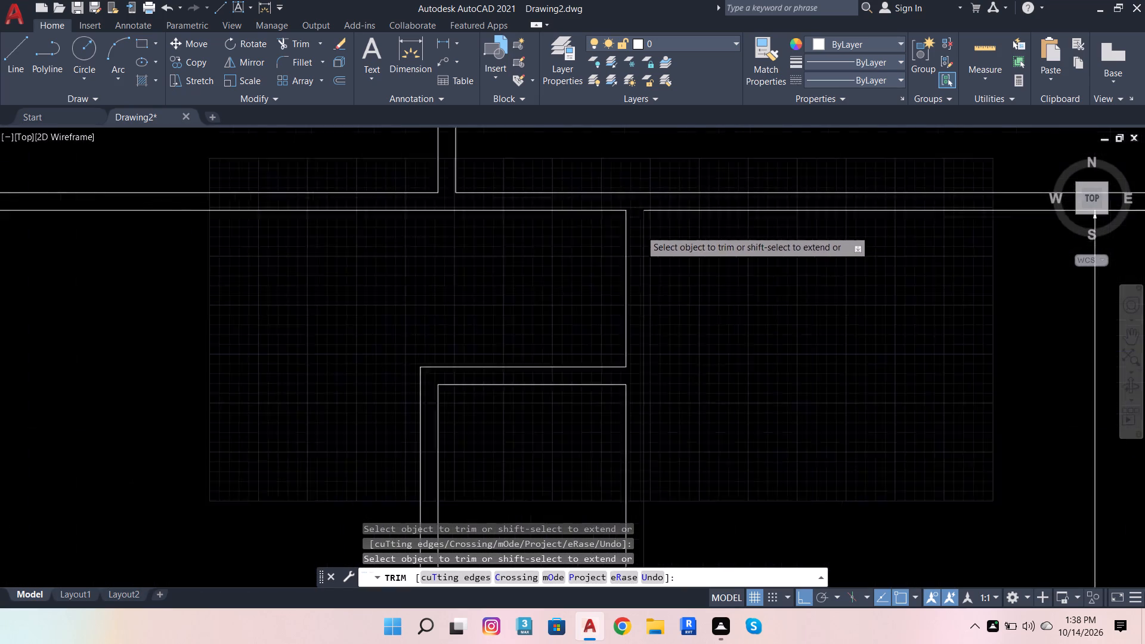
# Extend both parking partition lines north and the kitchen east wall's east line south, across the front bedroom's north wall.
pyautogui.scroll(-3, 640, 230)
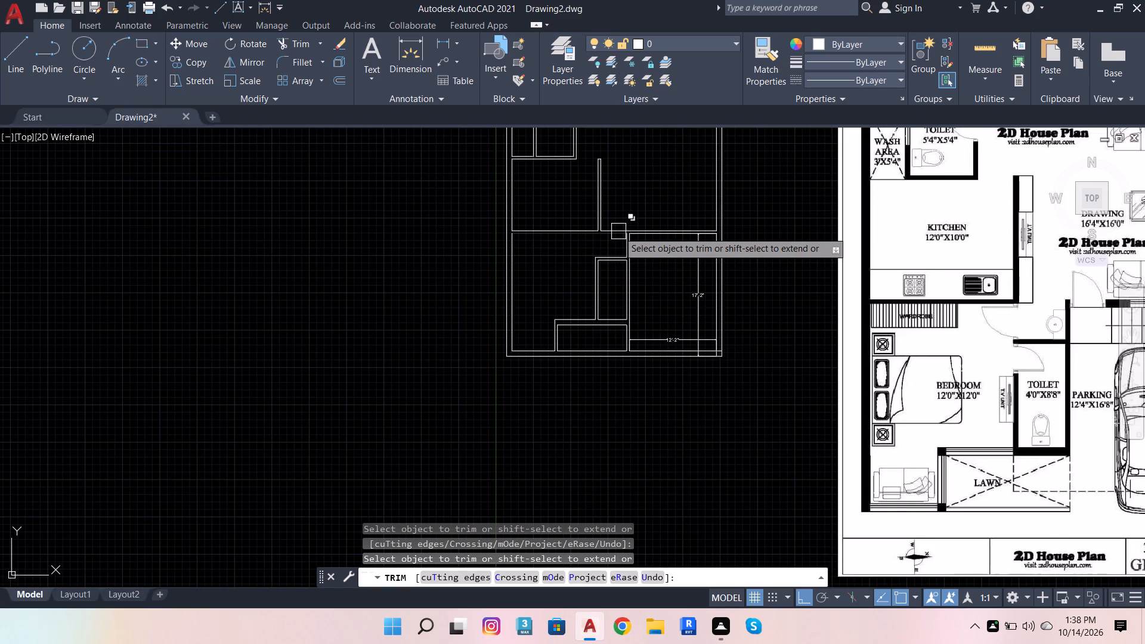
pyautogui.scroll(2, 626, 236)
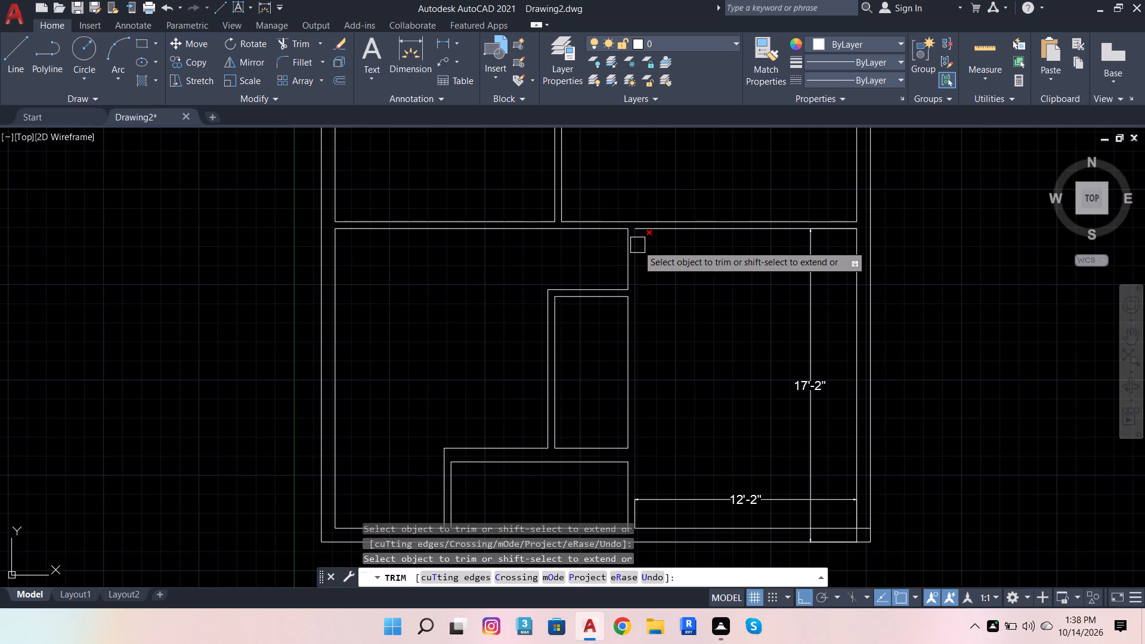
pyautogui.keyDown('shift'); pyautogui.click(638, 245); pyautogui.keyUp('shift')
pyautogui.keyDown('shift'); pyautogui.click(629, 247); pyautogui.keyUp('shift')
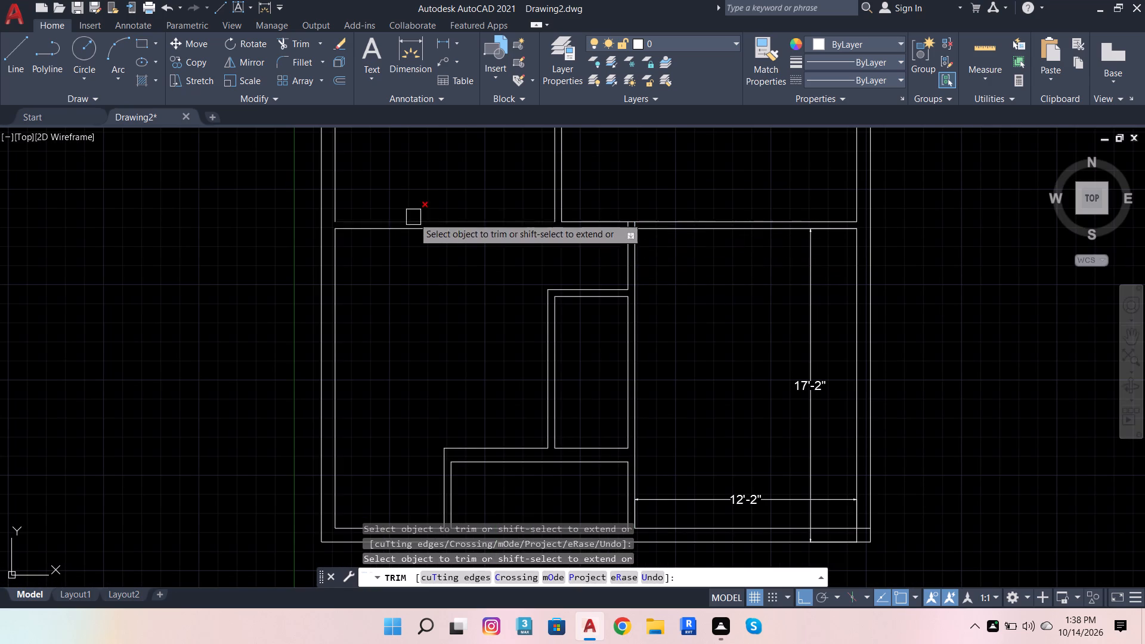
pyautogui.scroll(-3, 412, 217)
pyautogui.scroll(2, 373, 240)
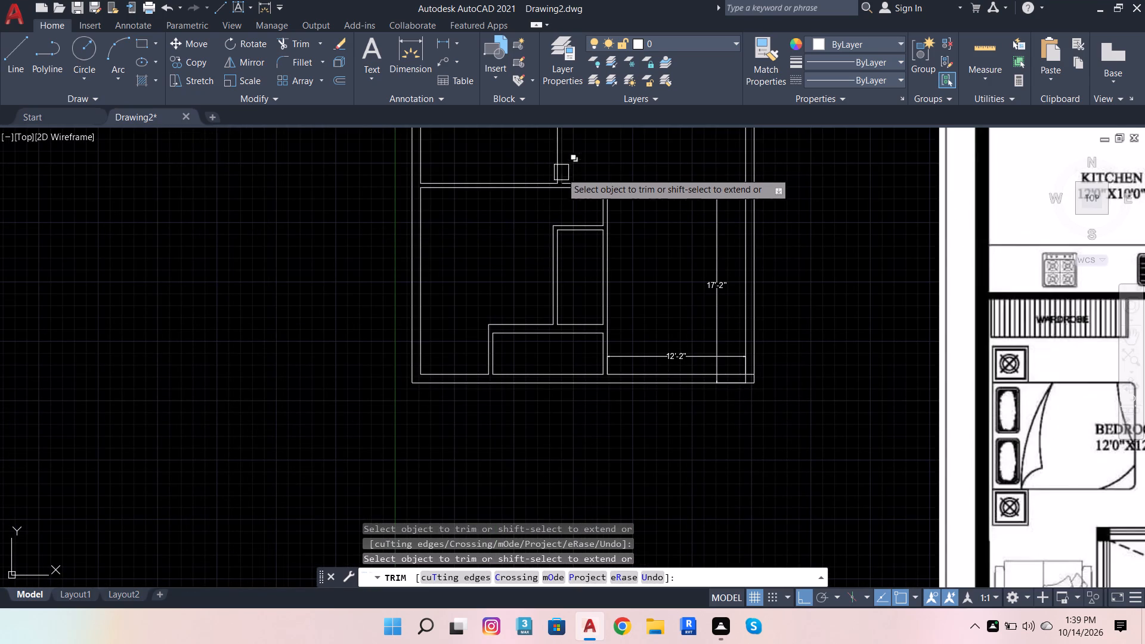
pyautogui.keyDown('shift'); pyautogui.click(559, 168); pyautogui.keyUp('shift')
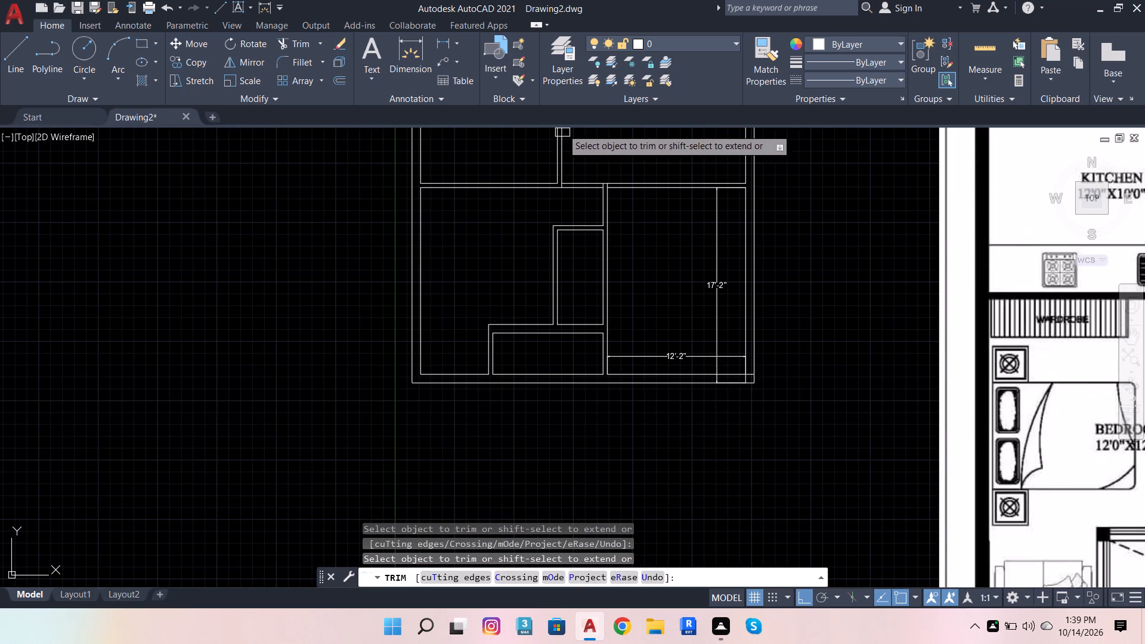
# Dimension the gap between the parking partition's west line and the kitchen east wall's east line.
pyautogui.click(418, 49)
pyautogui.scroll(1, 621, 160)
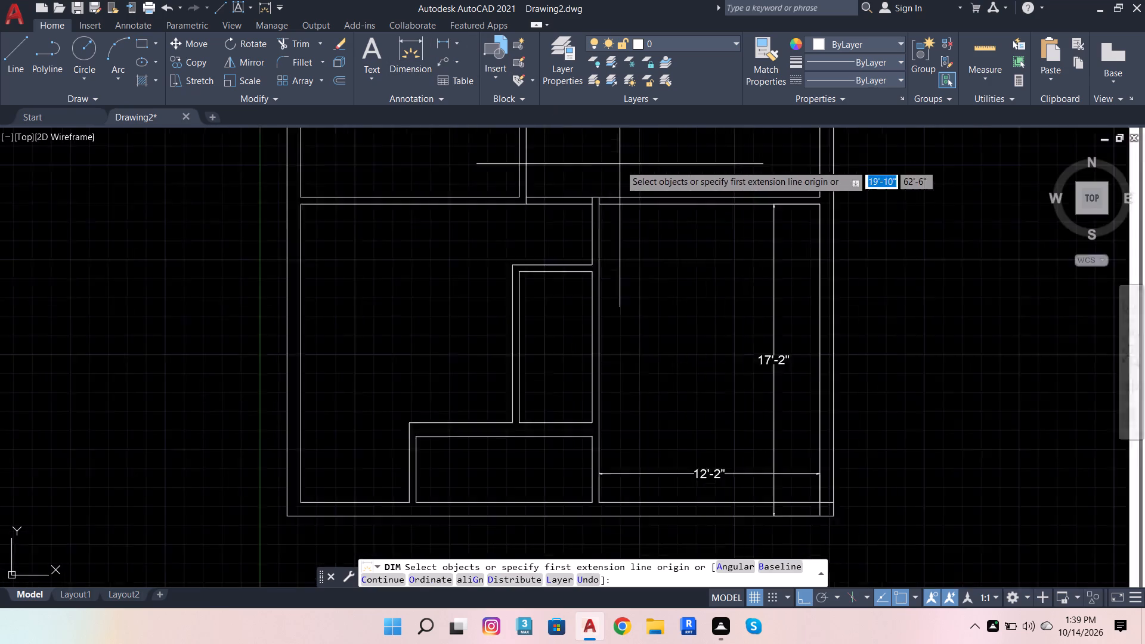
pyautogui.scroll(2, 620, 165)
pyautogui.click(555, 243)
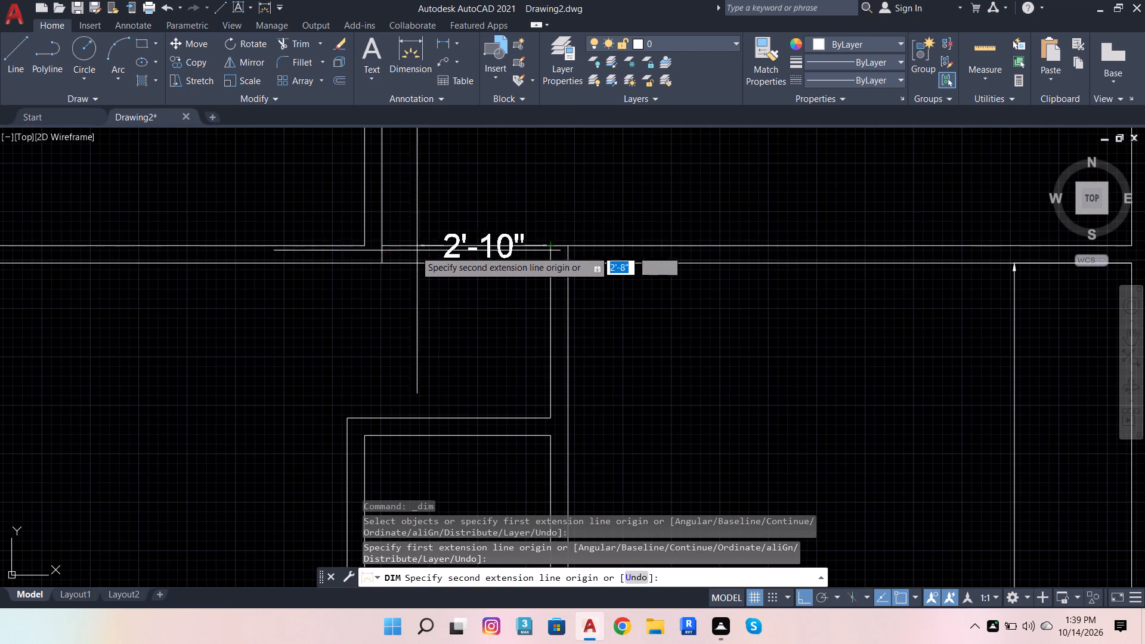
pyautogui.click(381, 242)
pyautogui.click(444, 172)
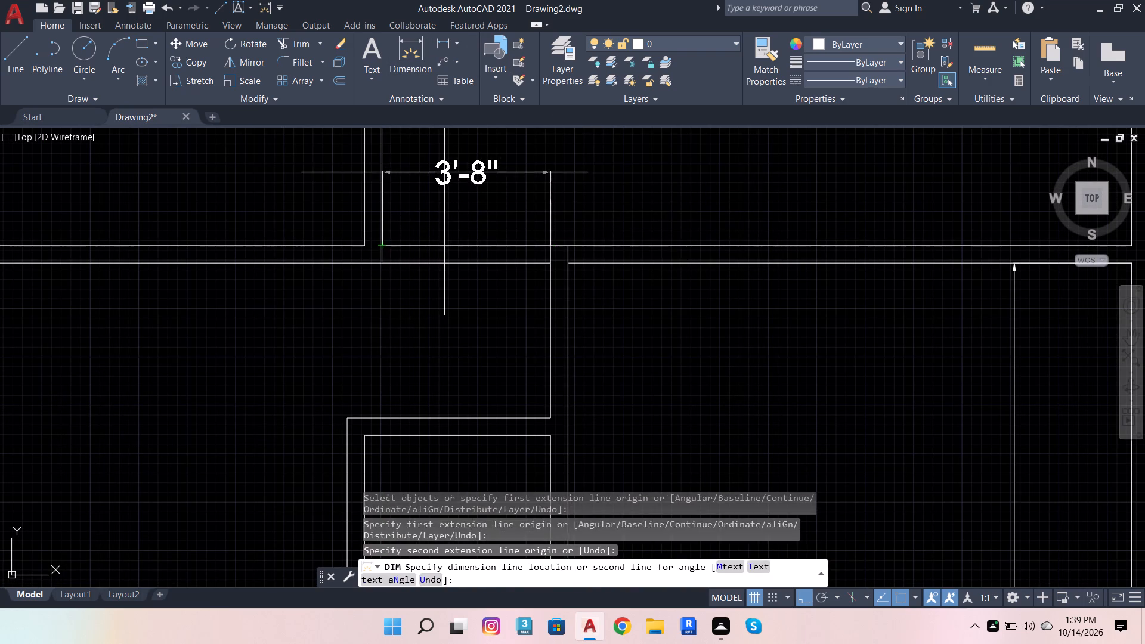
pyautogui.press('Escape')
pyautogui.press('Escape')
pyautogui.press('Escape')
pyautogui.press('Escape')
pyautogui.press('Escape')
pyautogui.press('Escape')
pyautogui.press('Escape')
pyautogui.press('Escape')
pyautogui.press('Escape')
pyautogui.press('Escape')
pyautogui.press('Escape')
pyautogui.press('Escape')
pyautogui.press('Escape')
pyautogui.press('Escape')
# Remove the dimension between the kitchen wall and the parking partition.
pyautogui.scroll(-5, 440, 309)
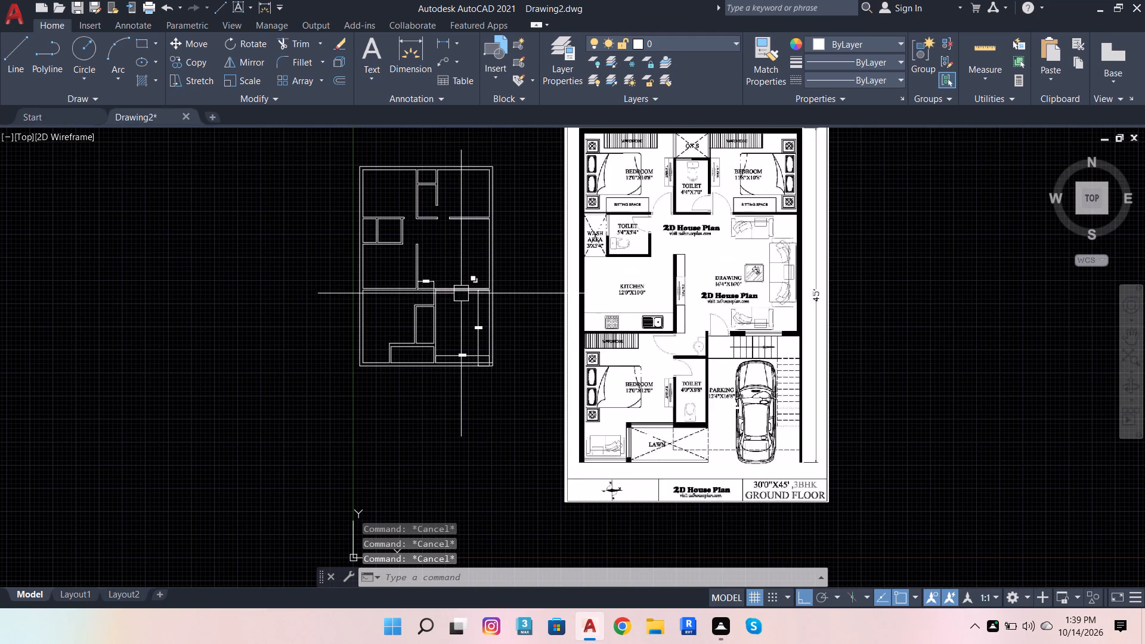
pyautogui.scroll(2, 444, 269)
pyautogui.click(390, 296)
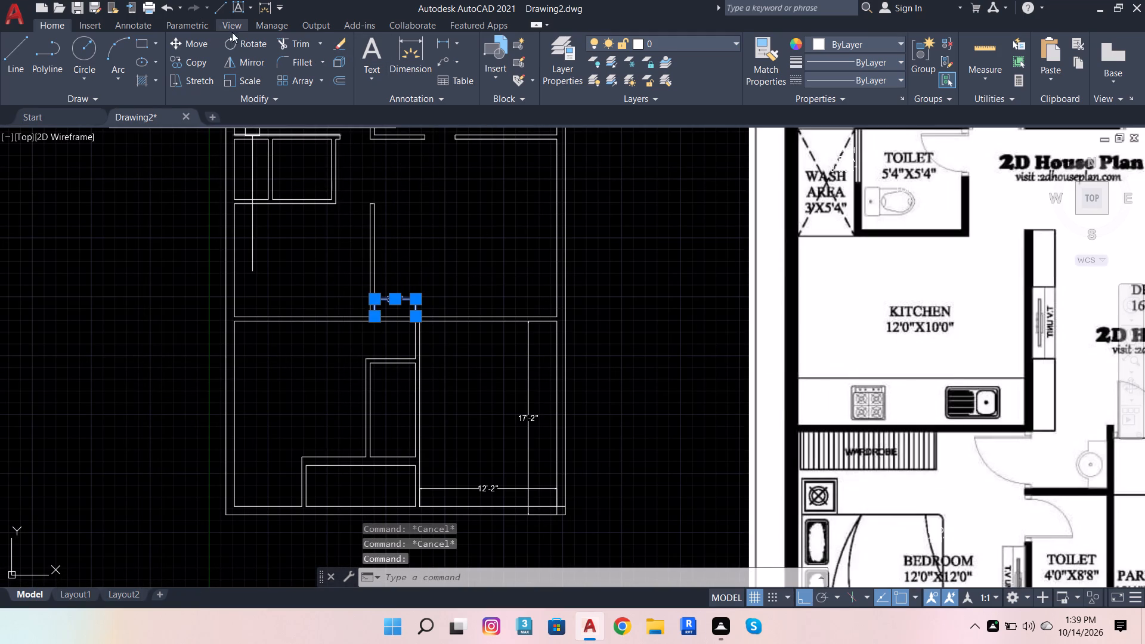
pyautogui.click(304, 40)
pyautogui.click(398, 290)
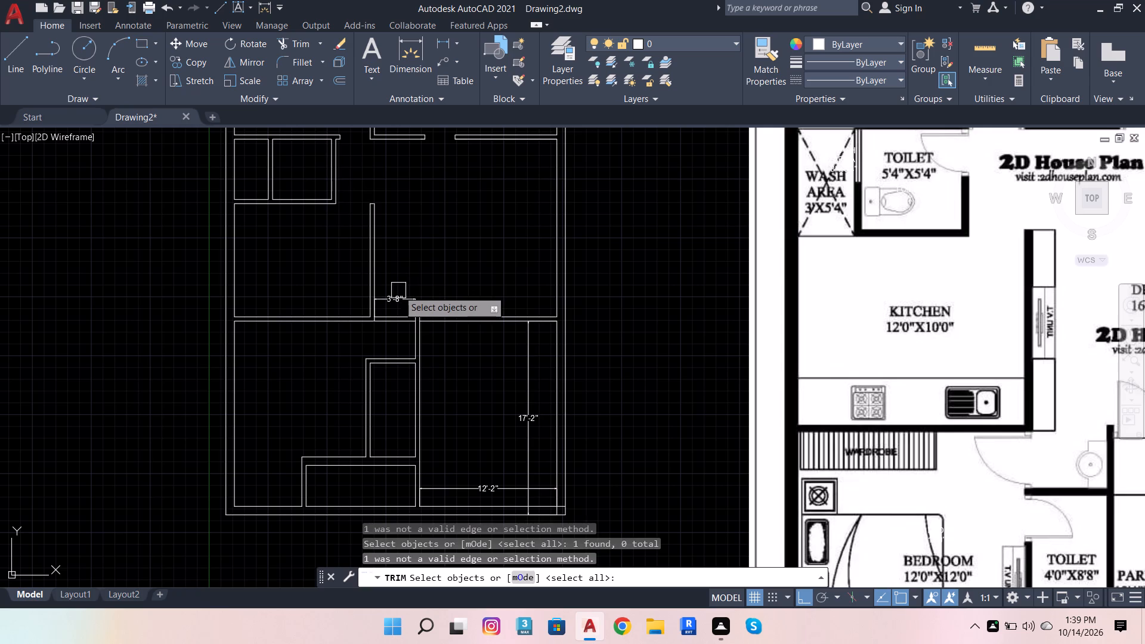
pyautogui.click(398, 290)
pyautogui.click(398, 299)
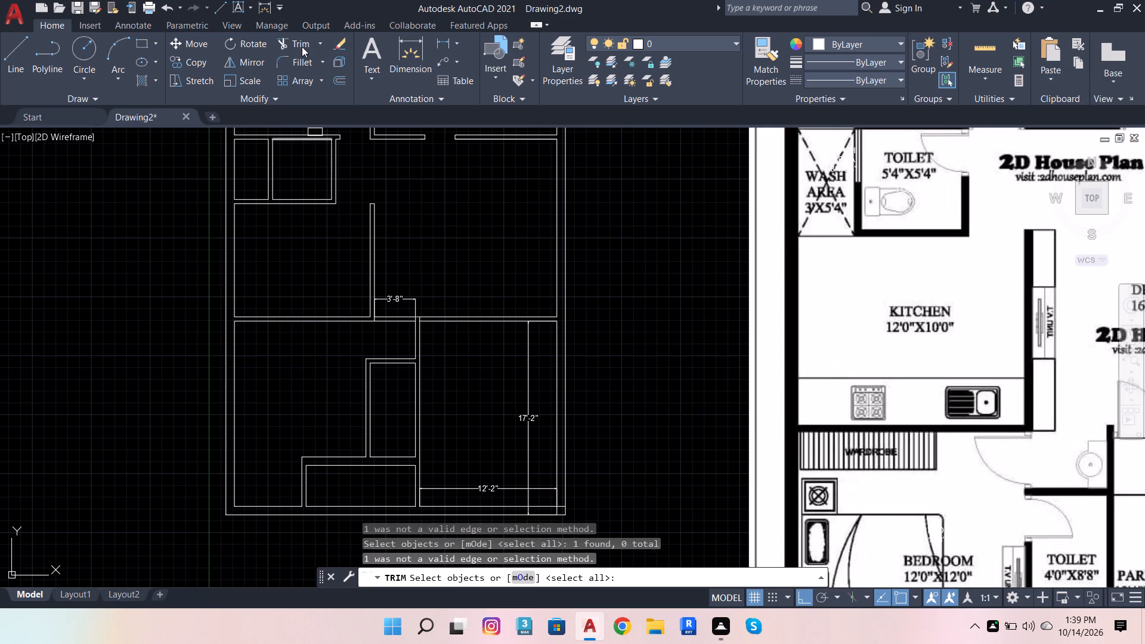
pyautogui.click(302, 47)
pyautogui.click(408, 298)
# Trim both cross-wall lines between the kitchen wall and parking partition, plus the partition's east line overrun at the parking corner.
pyautogui.click(408, 298)
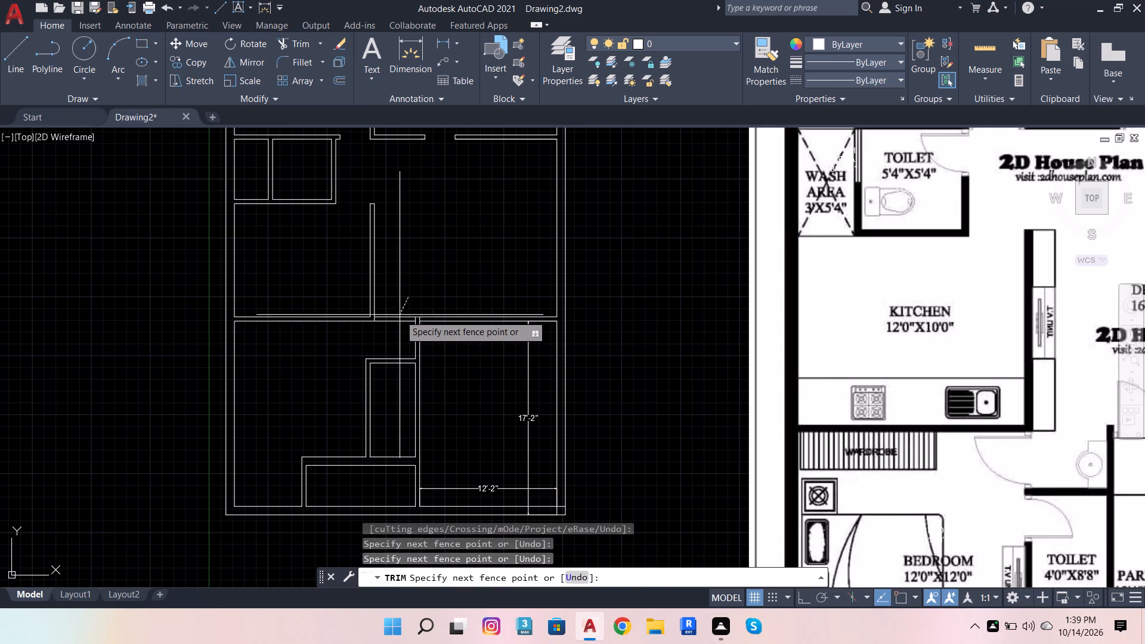
pyautogui.click(398, 329)
pyautogui.scroll(6, 420, 317)
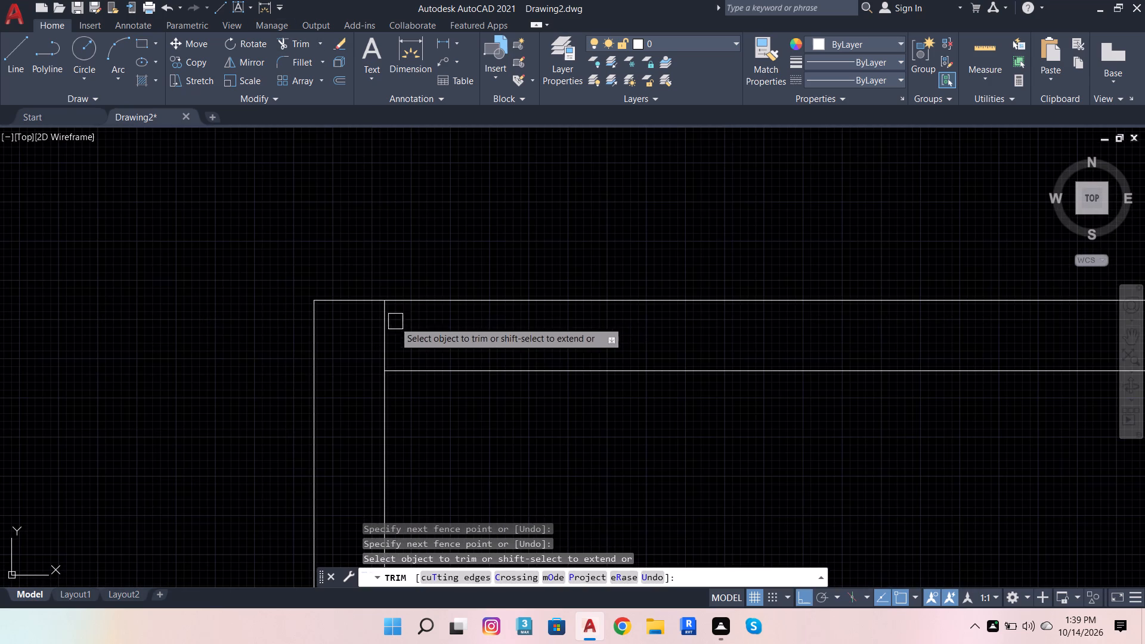
pyautogui.click(389, 323)
pyautogui.scroll(-4, 527, 162)
pyautogui.press('Escape')
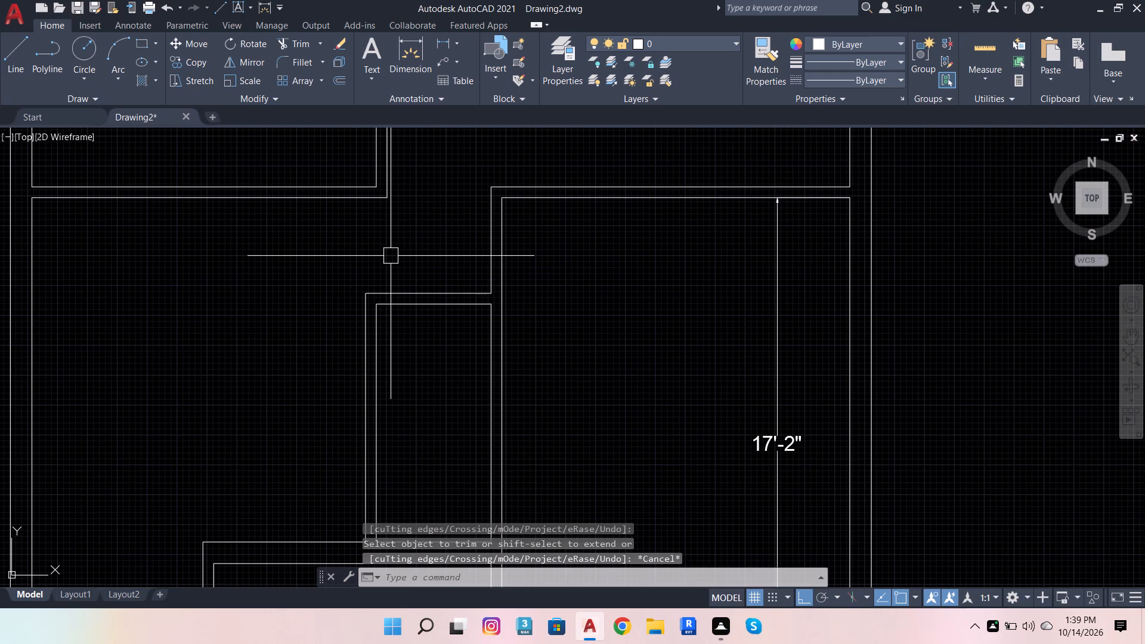
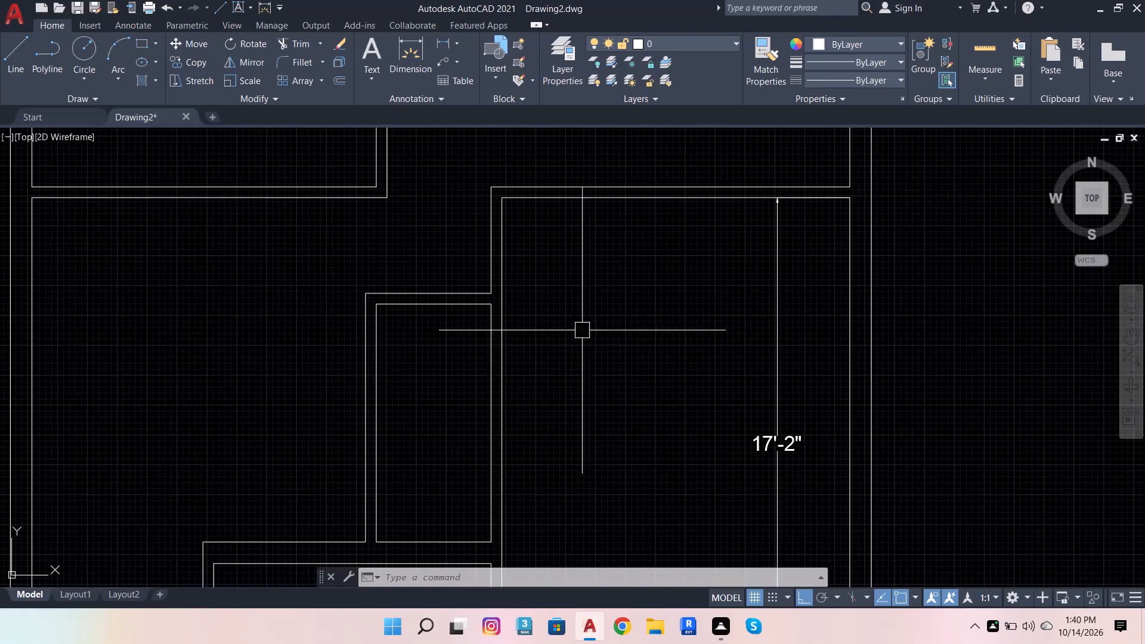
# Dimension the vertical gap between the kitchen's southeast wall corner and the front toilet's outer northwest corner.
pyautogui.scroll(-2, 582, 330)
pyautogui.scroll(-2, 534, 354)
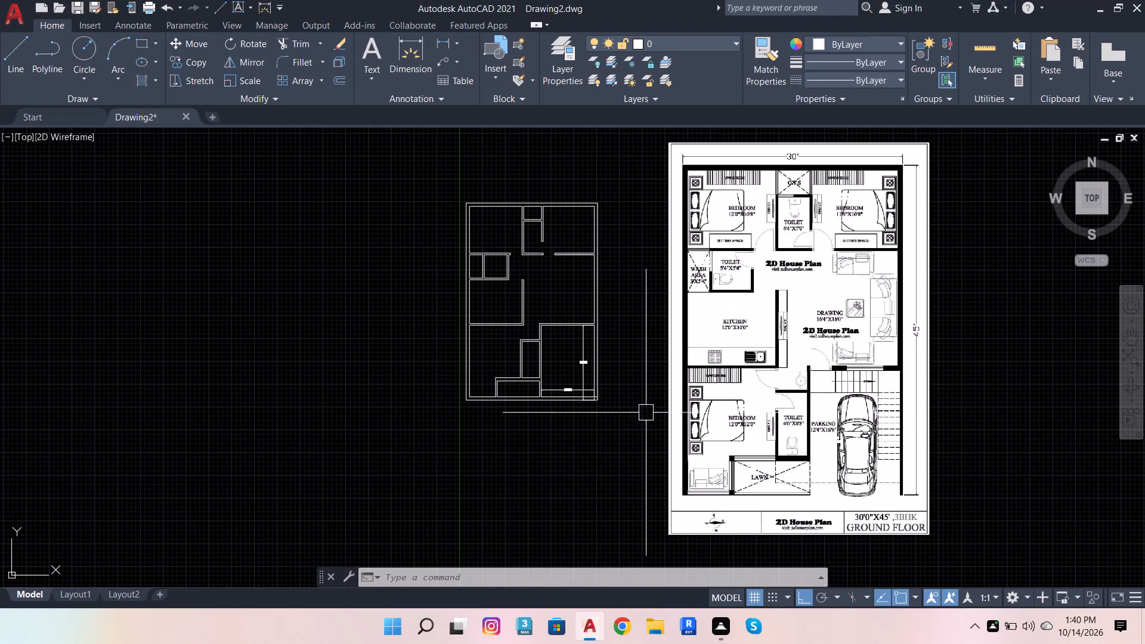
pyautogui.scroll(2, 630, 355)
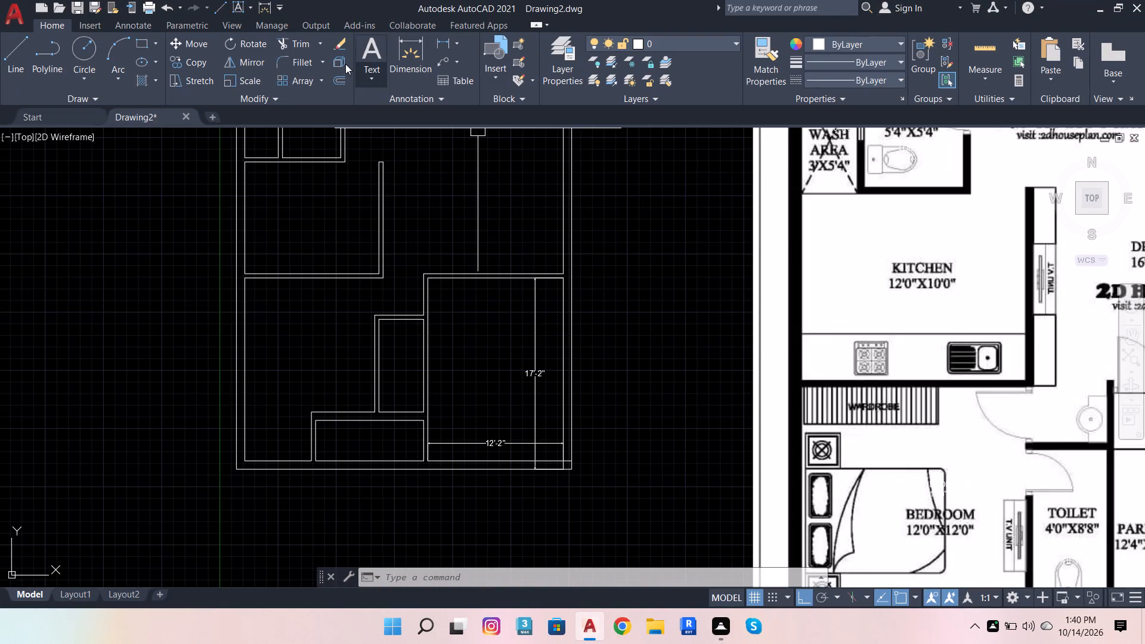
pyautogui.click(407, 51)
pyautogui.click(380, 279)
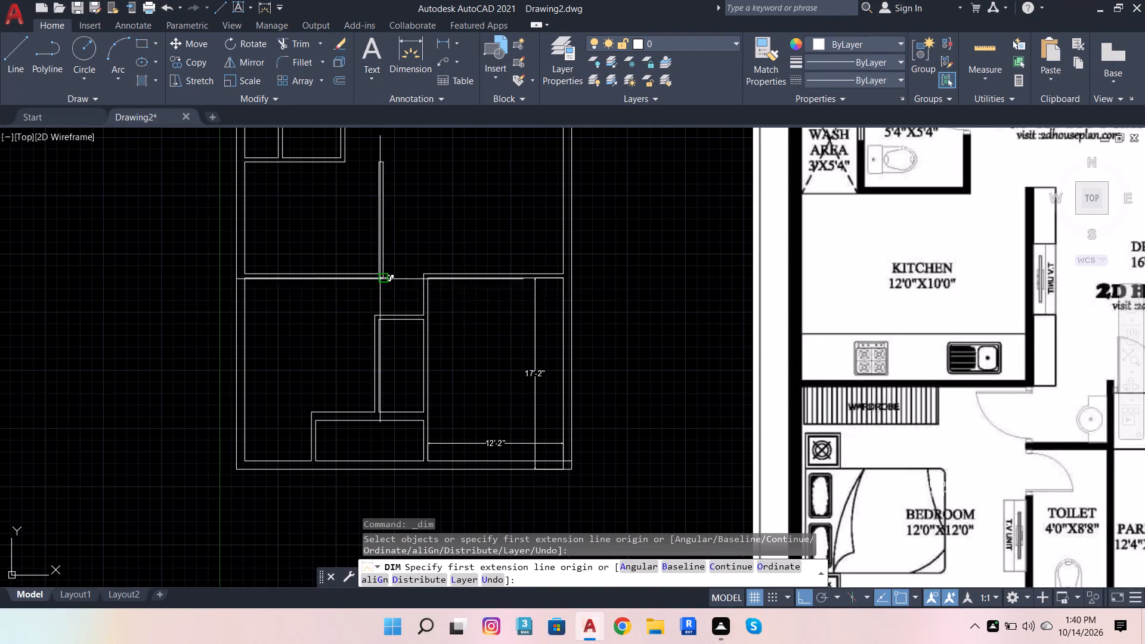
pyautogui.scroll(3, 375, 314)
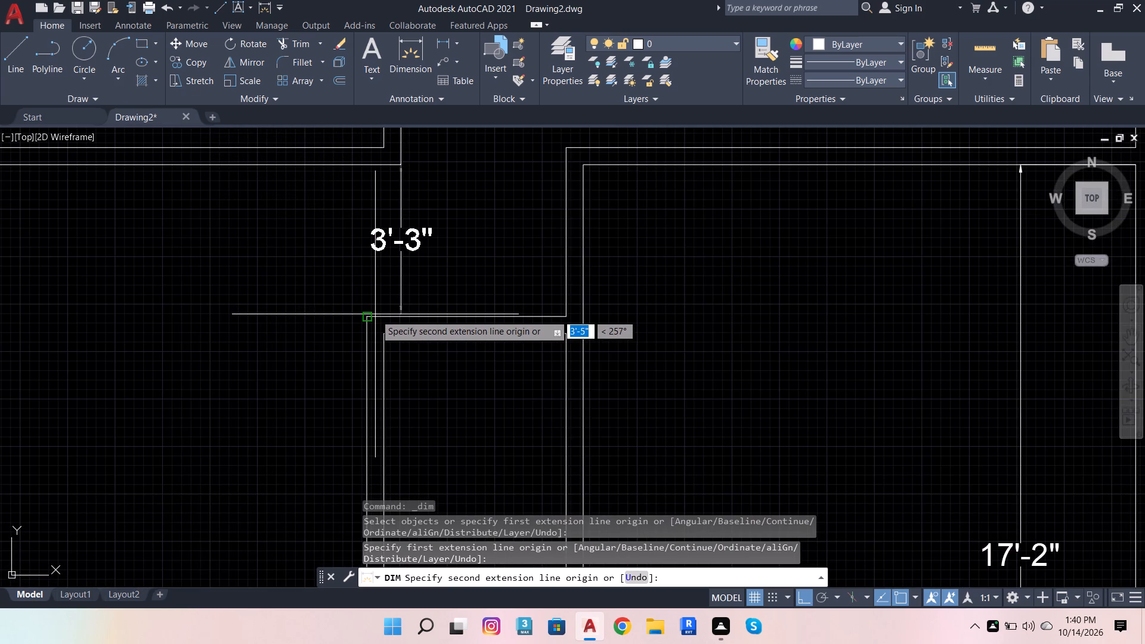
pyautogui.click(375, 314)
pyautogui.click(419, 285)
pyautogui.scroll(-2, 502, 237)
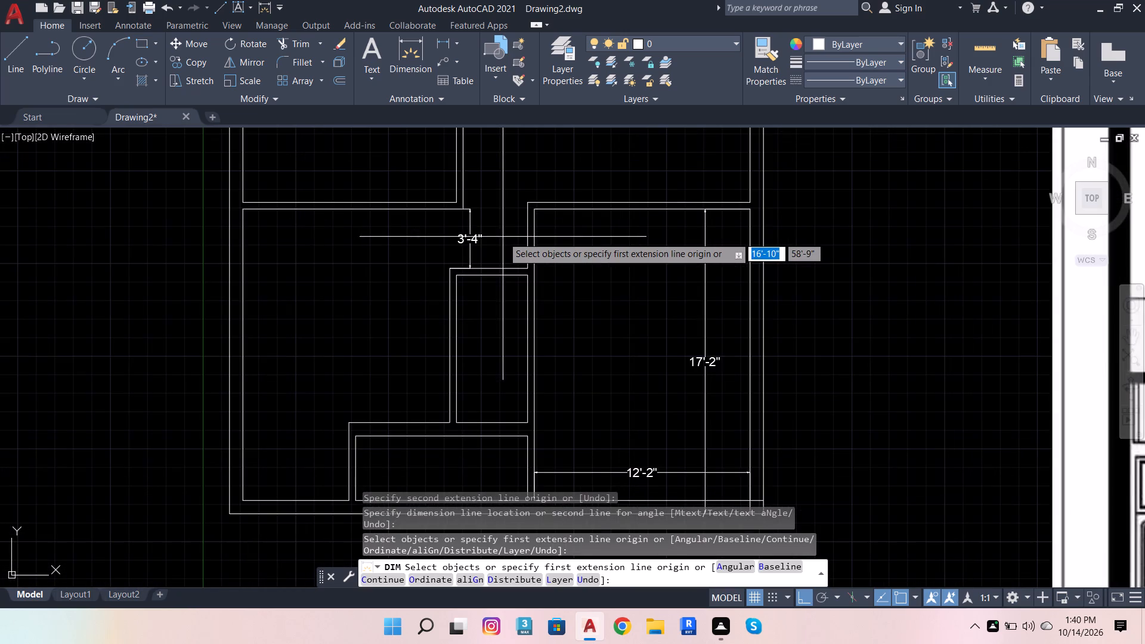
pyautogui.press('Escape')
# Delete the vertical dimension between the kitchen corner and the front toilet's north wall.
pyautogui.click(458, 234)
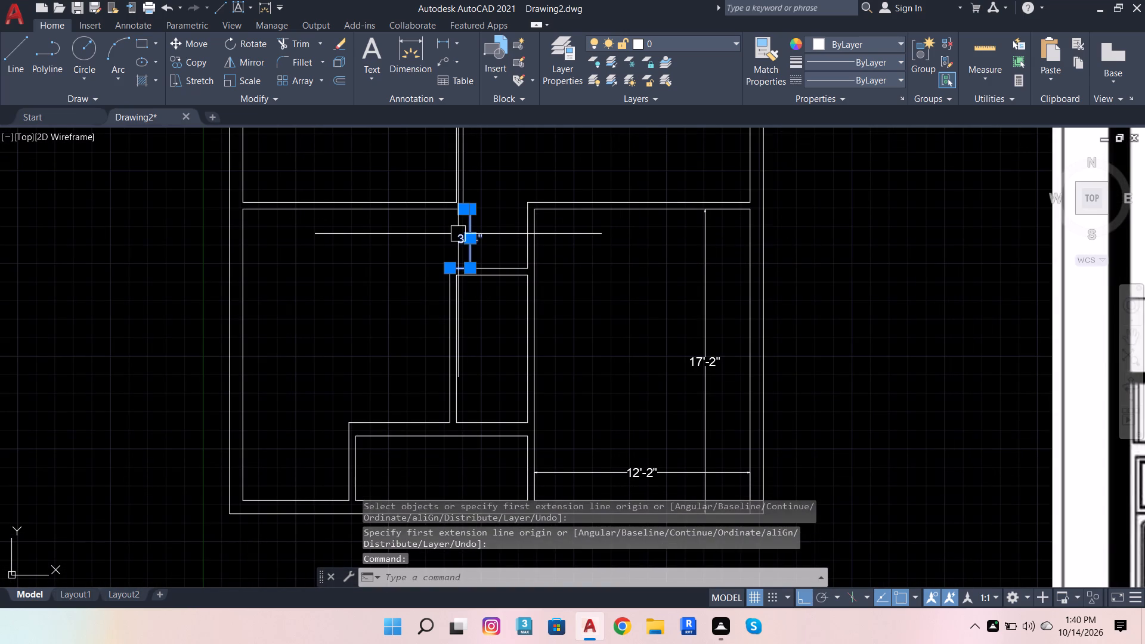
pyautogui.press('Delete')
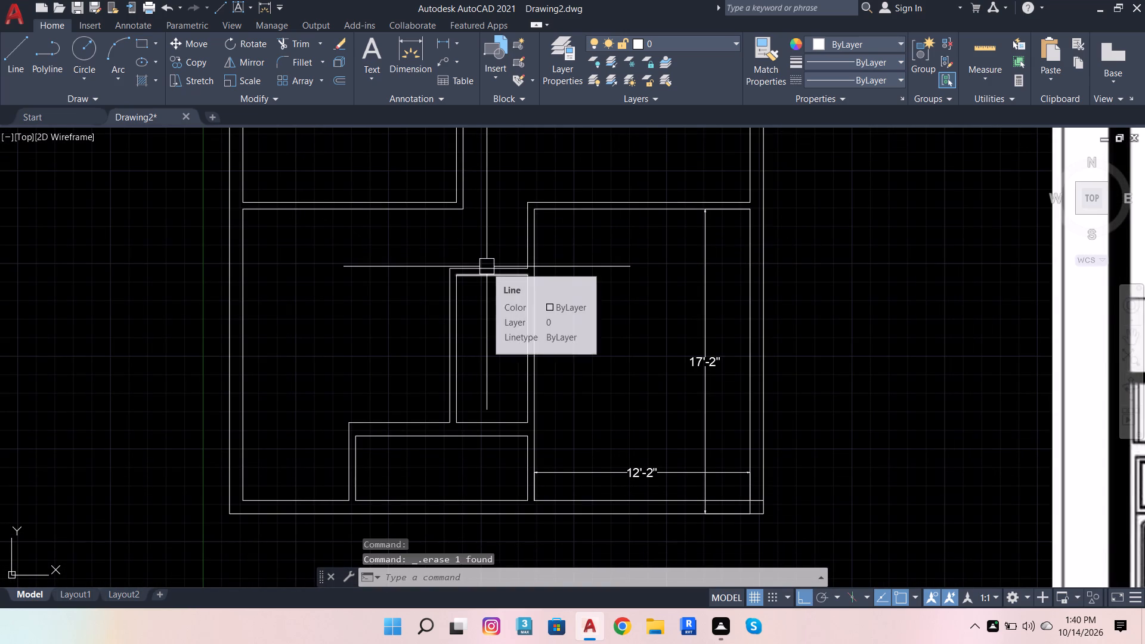
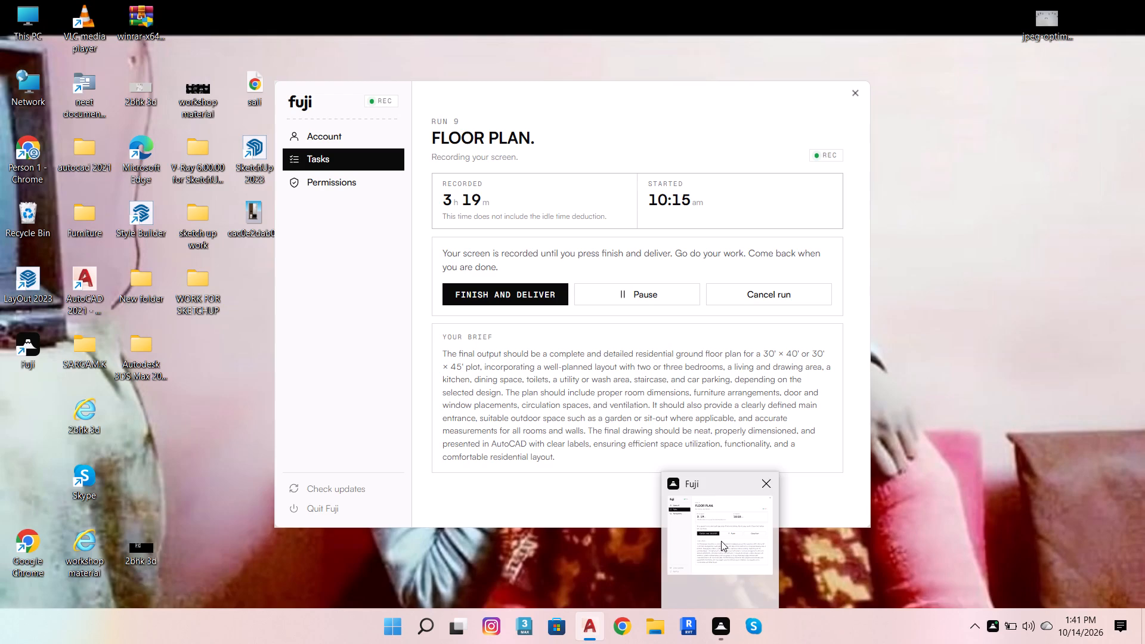
# Load the ACAD_ISO02W100 (ISO dash) linetype from acad.lin into the drawing.
pyautogui.scroll(-2, 683, 324)
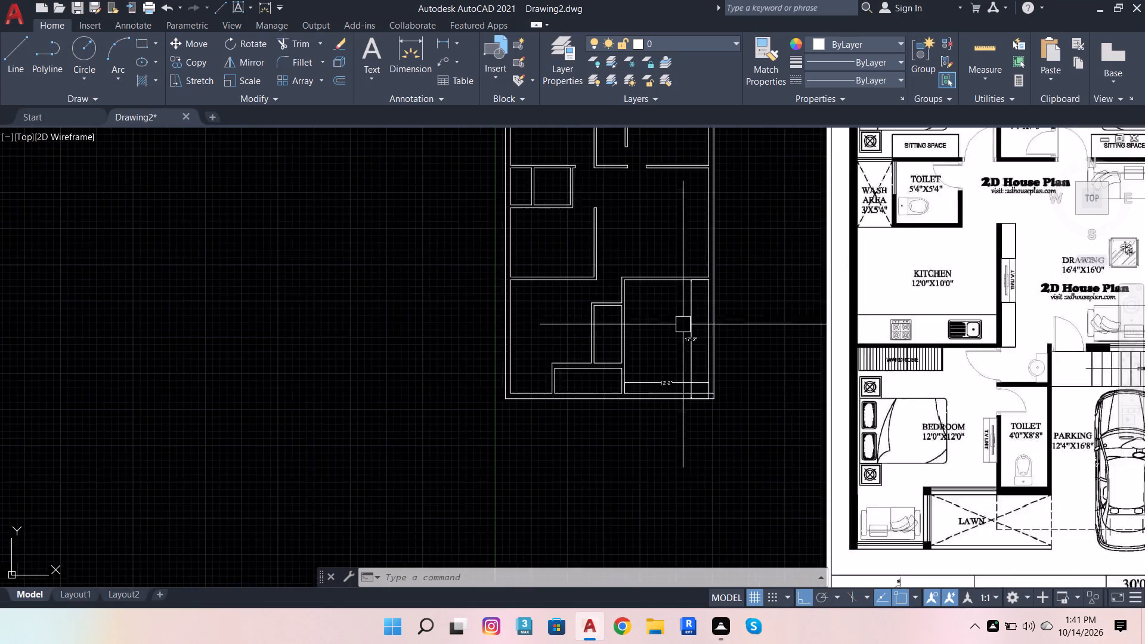
pyautogui.scroll(-1, 683, 324)
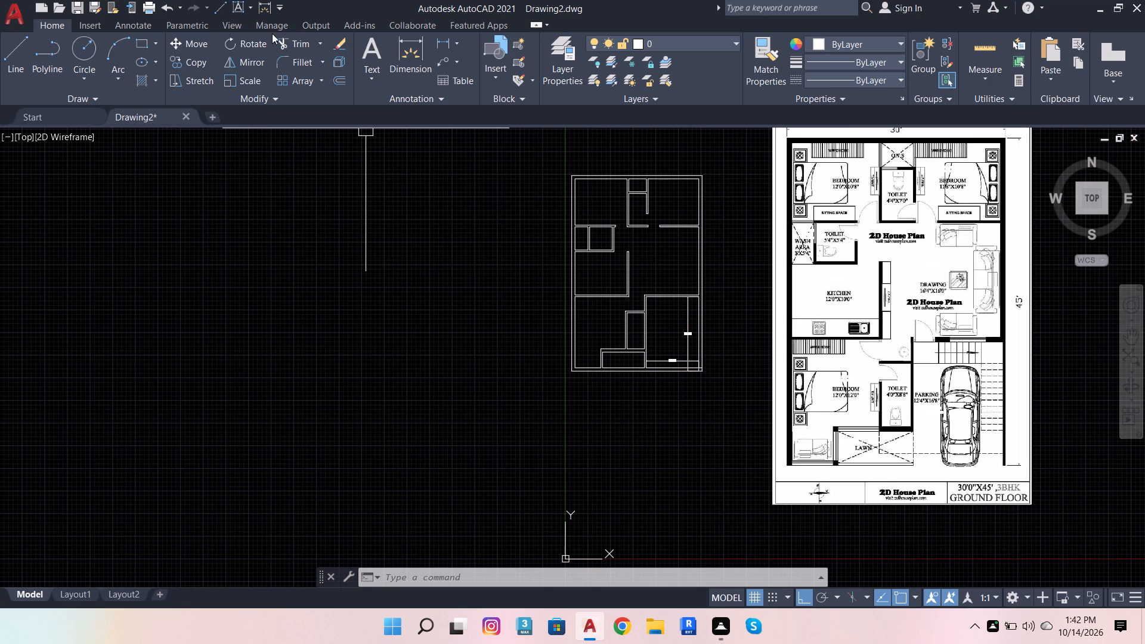
pyautogui.click(20, 51)
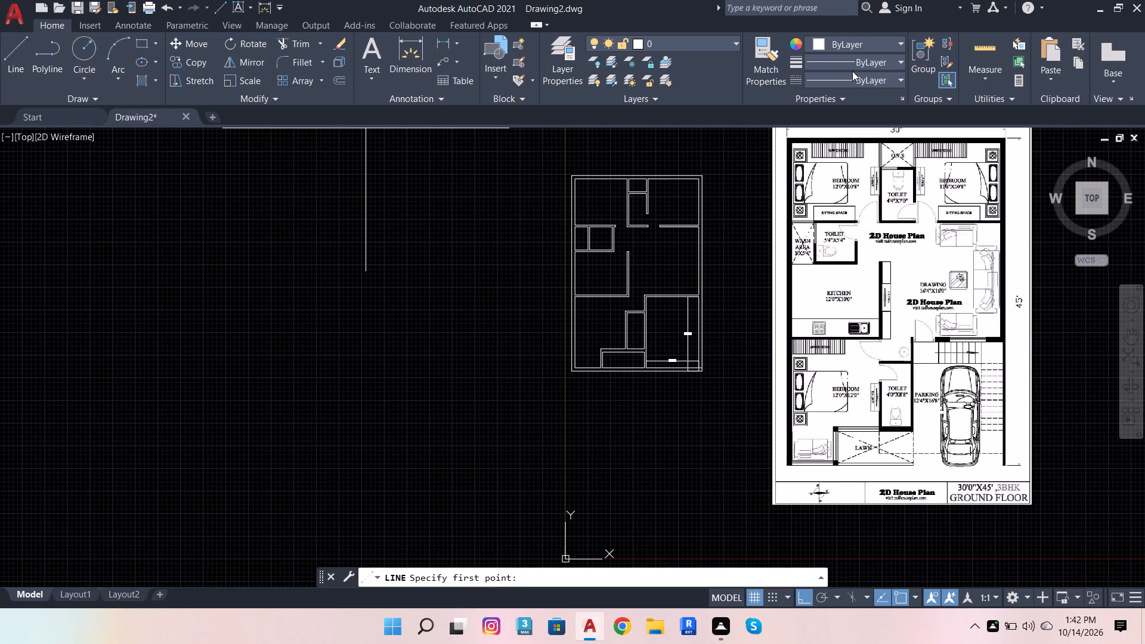
pyautogui.click(856, 80)
pyautogui.click(834, 147)
pyautogui.click(700, 190)
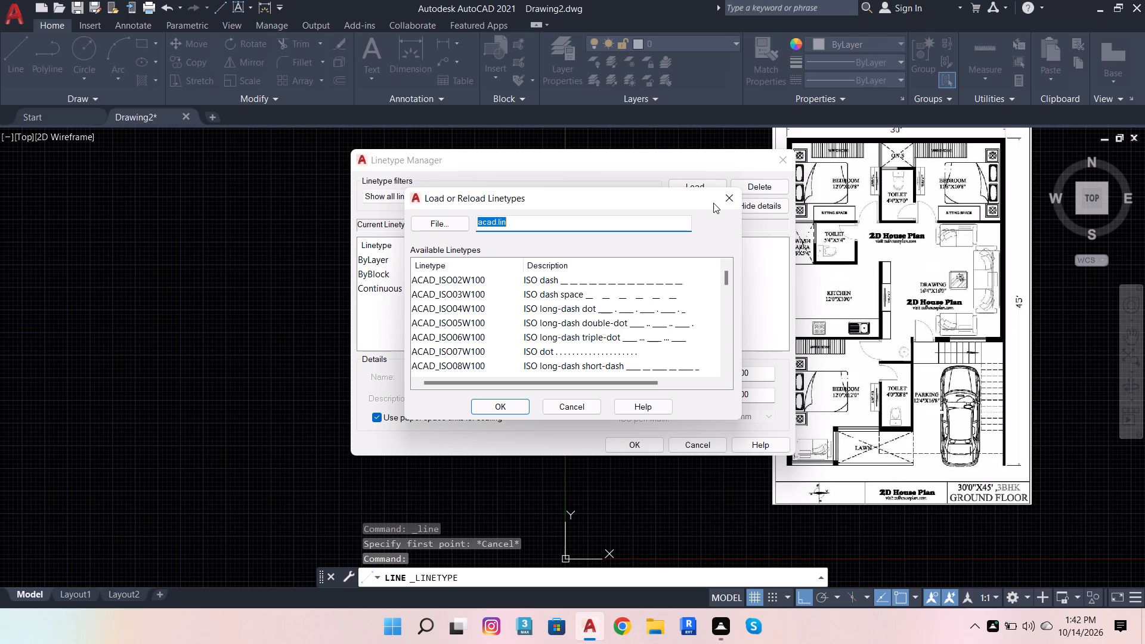
pyautogui.click(713, 203)
pyautogui.click(633, 286)
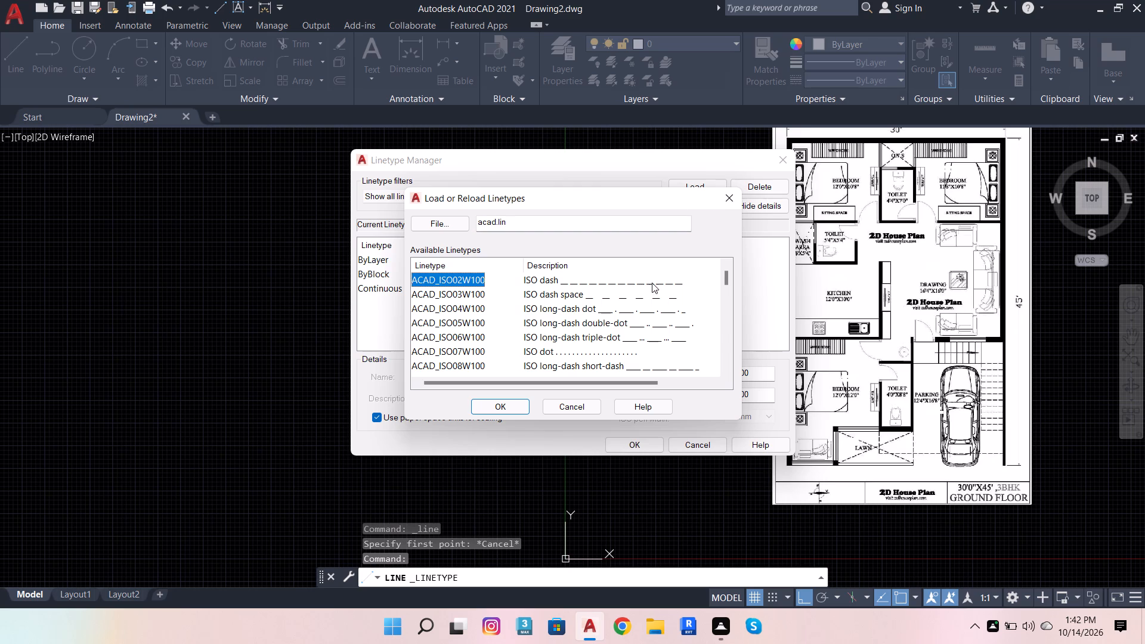
pyautogui.click(510, 409)
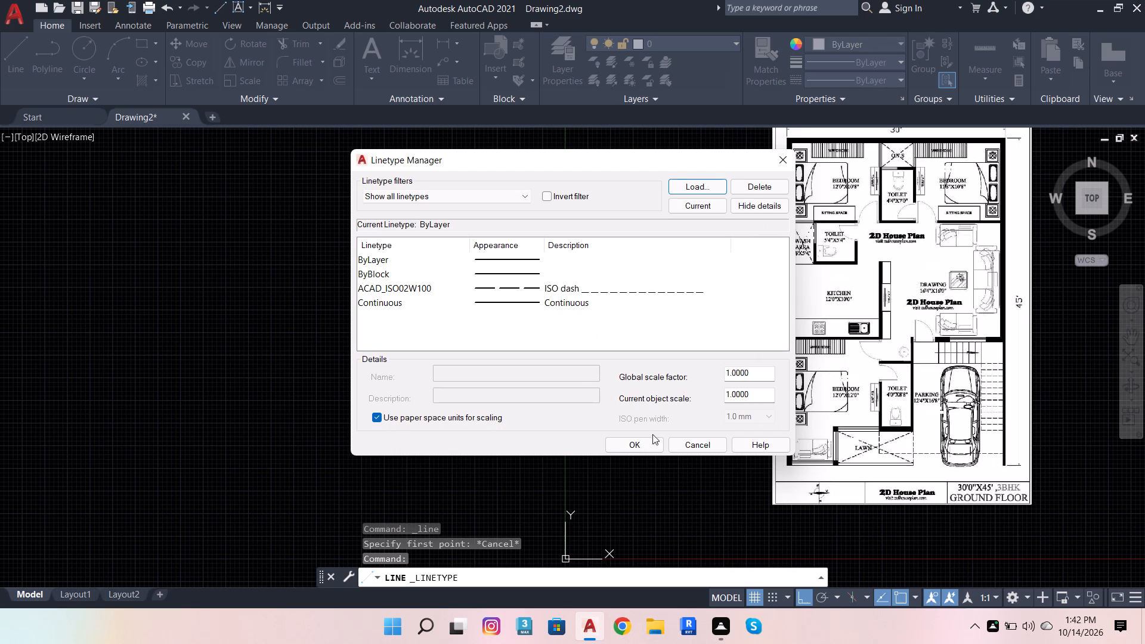
pyautogui.click(642, 447)
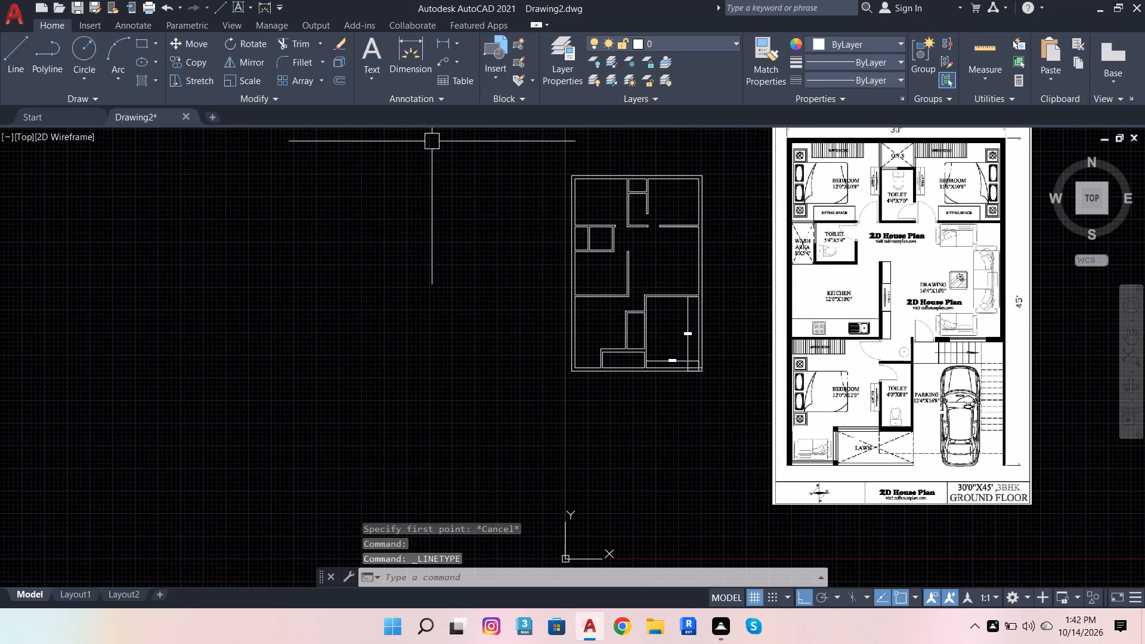
# Draw a diagonal line across the lawn from its inner southwest corner to its inner northeast corner, with linetype ACAD_ISO02W100.
pyautogui.click(7, 56)
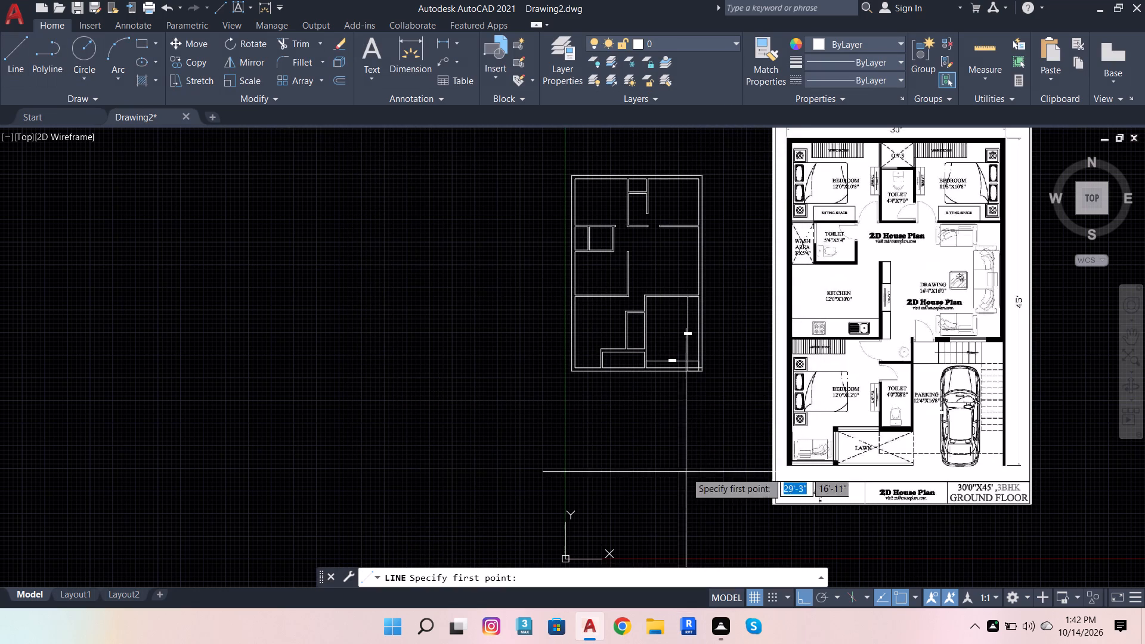
pyautogui.scroll(5, 677, 382)
pyautogui.scroll(-1, 505, 369)
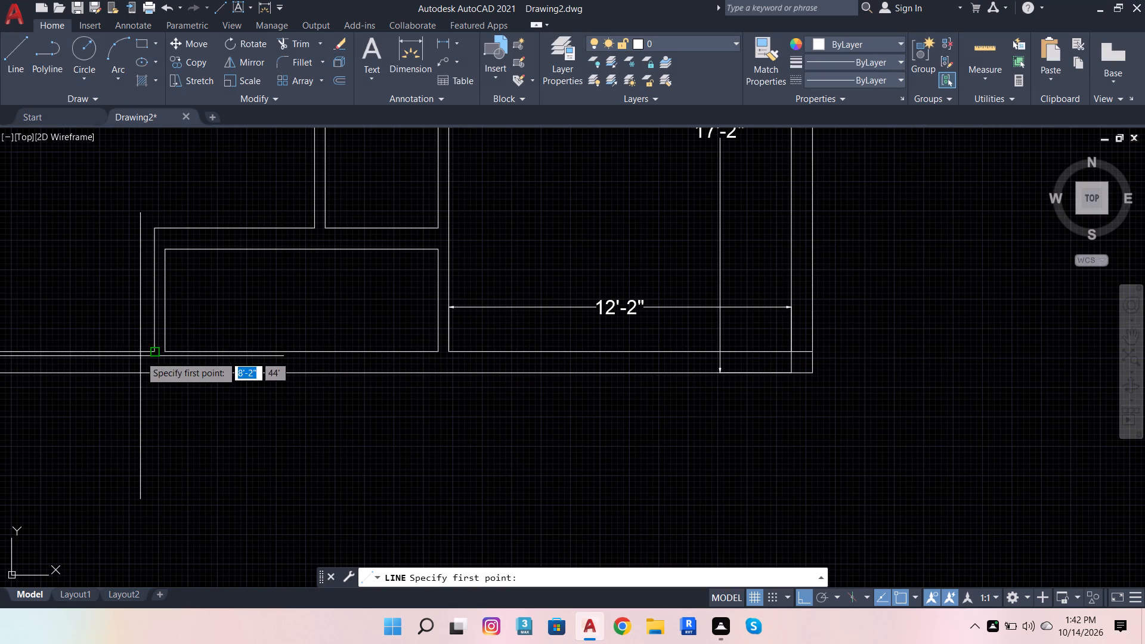
pyautogui.click(161, 353)
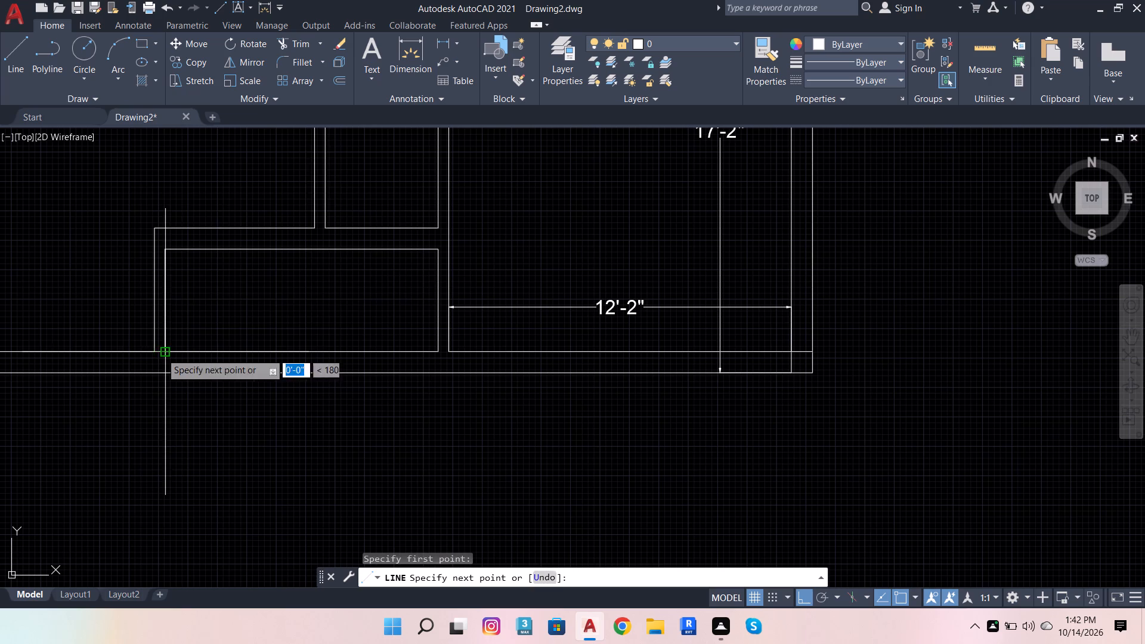
pyautogui.click(435, 256)
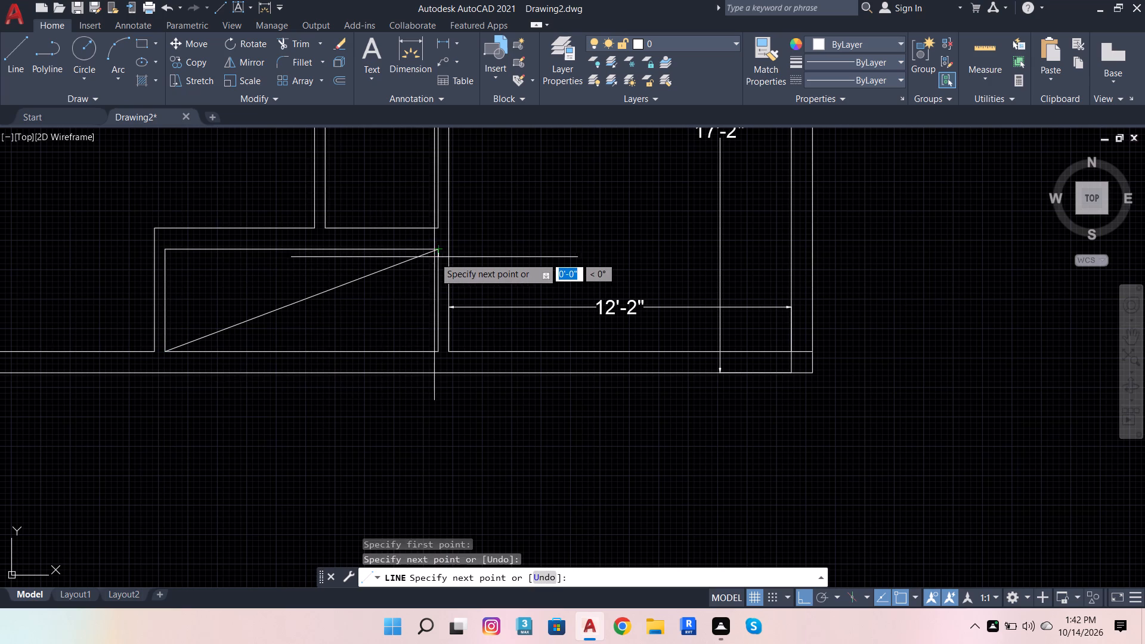
pyautogui.press('space')
pyautogui.click(392, 268)
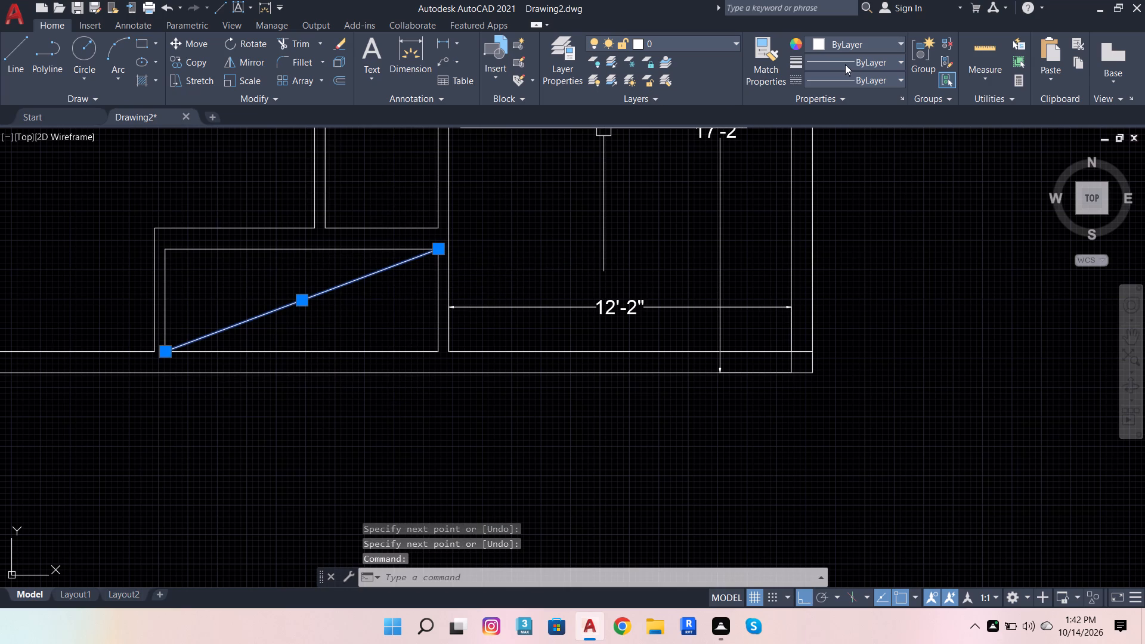
pyautogui.click(840, 76)
pyautogui.click(840, 128)
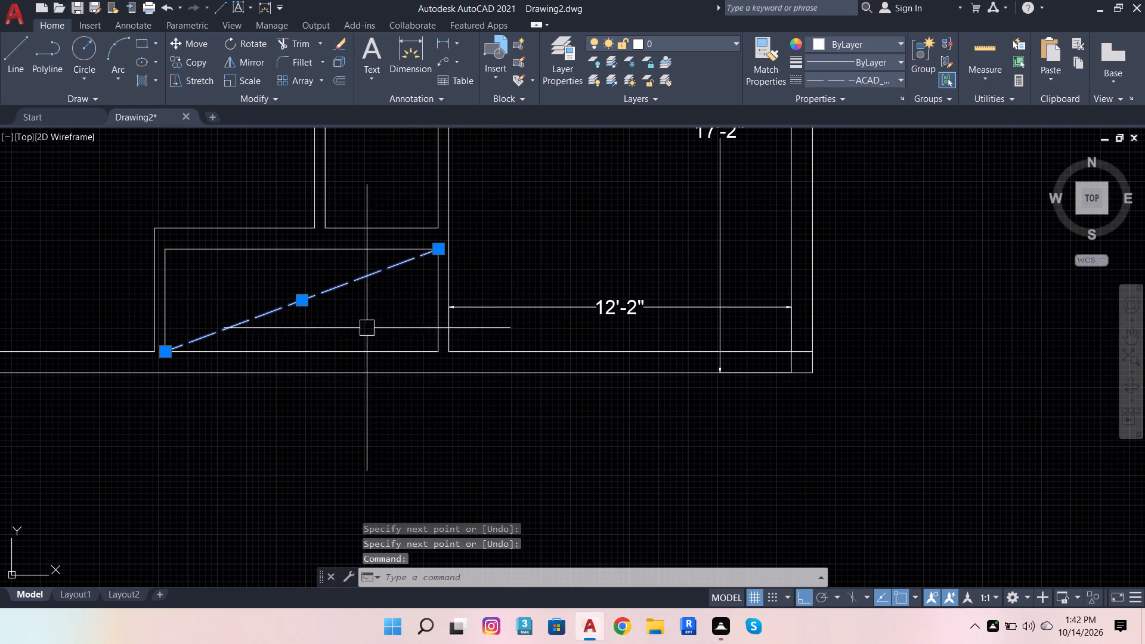
# Make ACAD_ISO02W100 the current linetype and draw the lawn's second diagonal from its inner northwest corner to its inner southeast corner.
pyautogui.click(25, 48)
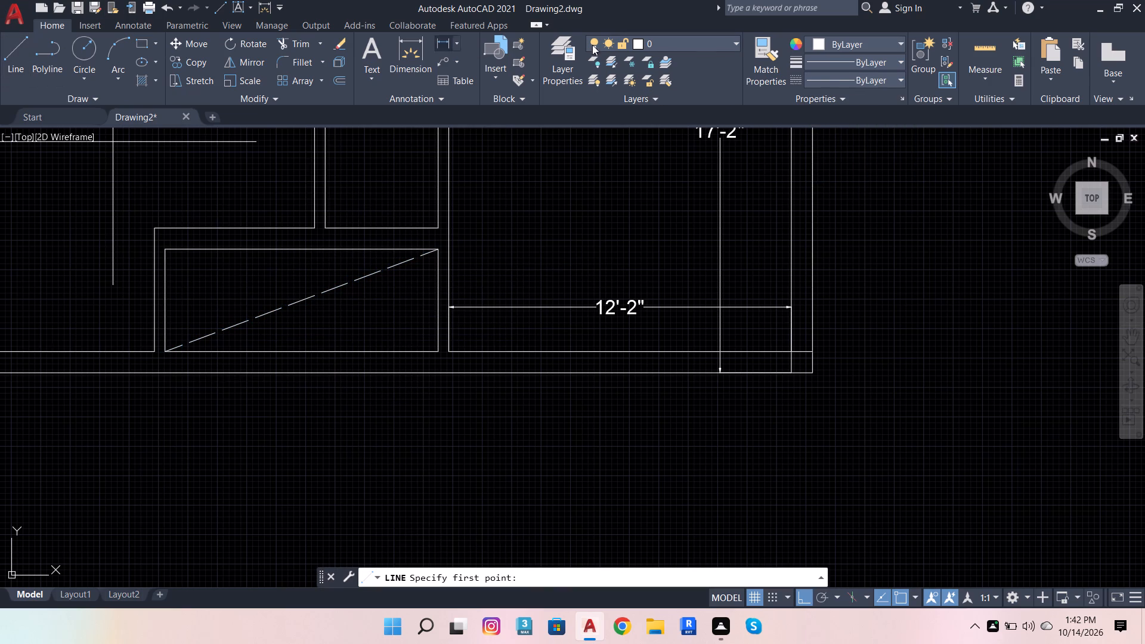
pyautogui.click(835, 80)
pyautogui.click(859, 134)
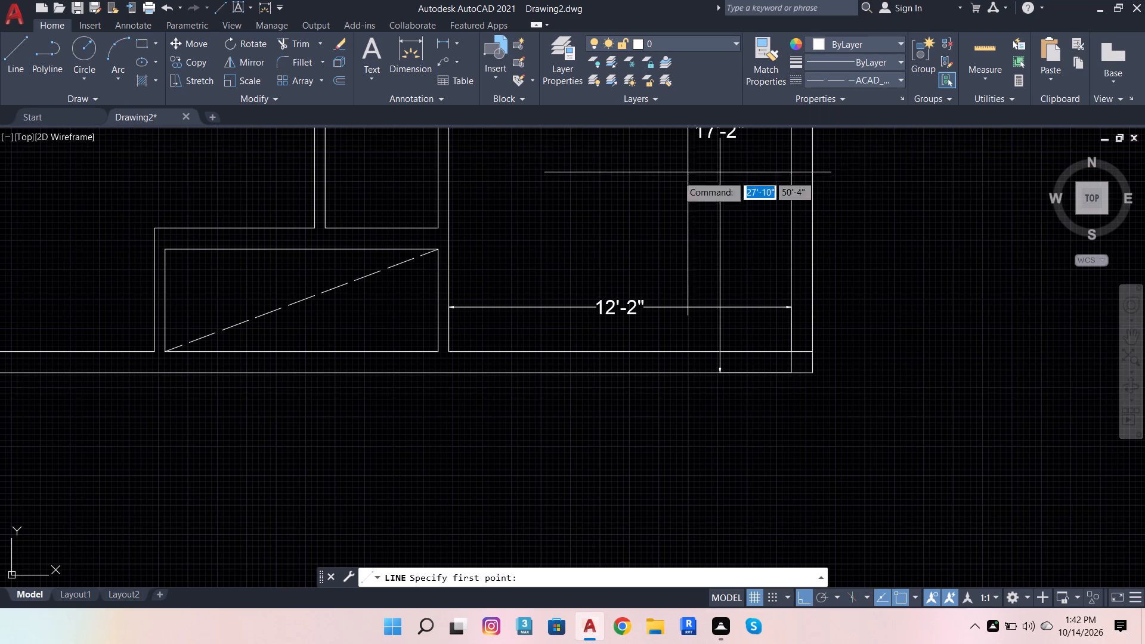
pyautogui.click(165, 252)
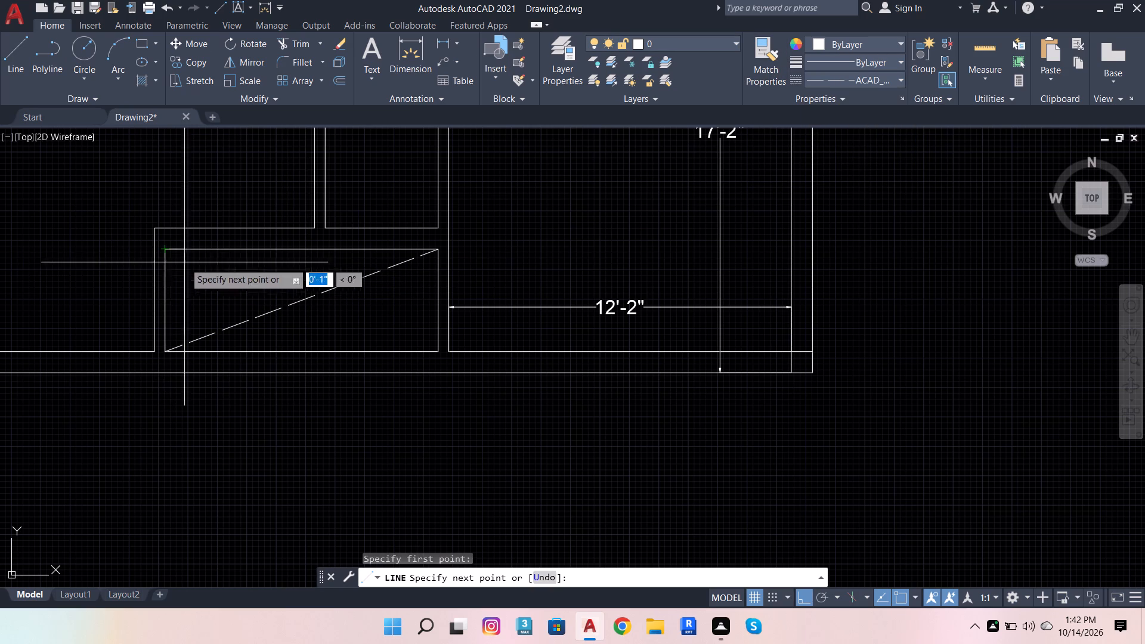
pyautogui.click(441, 344)
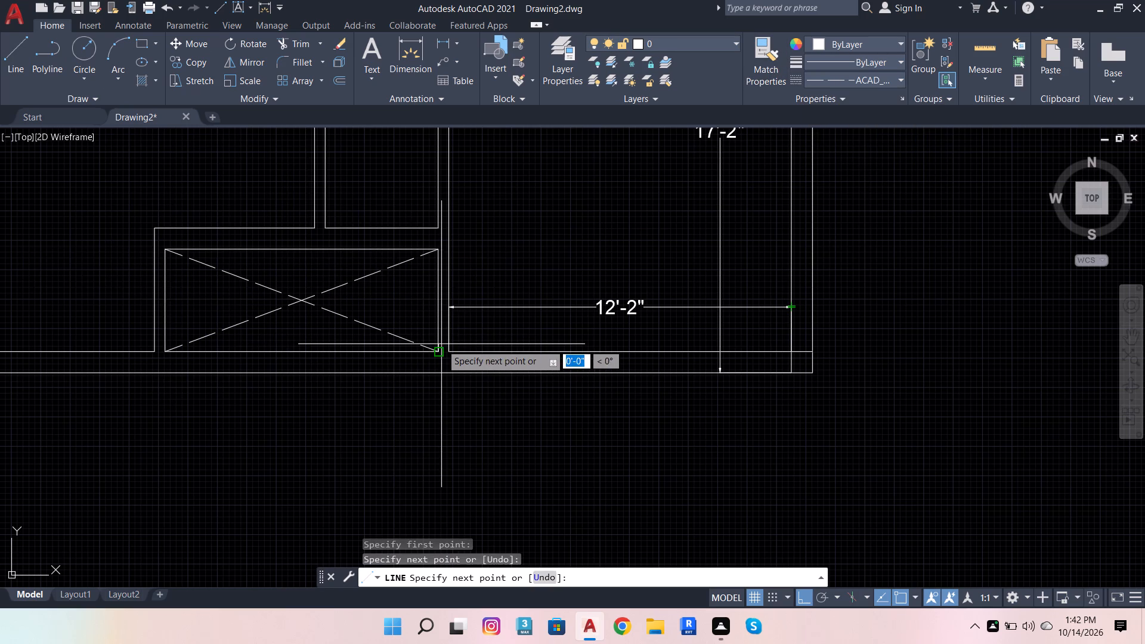
pyautogui.press('Escape')
pyautogui.press('Escape')
pyautogui.press('Escape')
pyautogui.press('Escape')
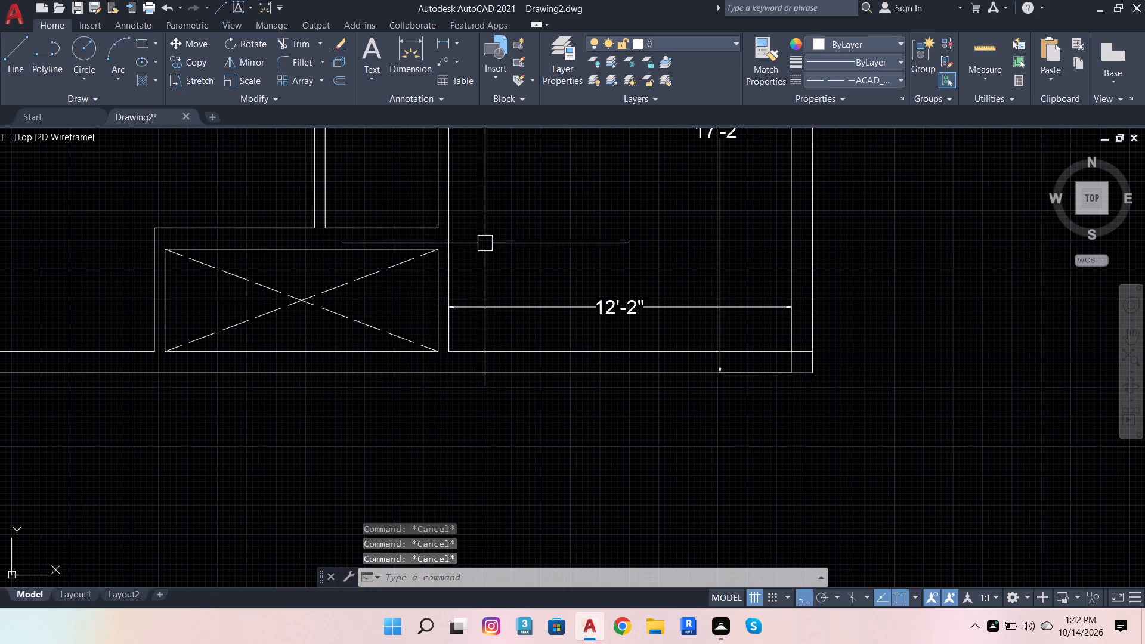
pyautogui.scroll(-2, 529, 319)
pyautogui.scroll(2, 427, 322)
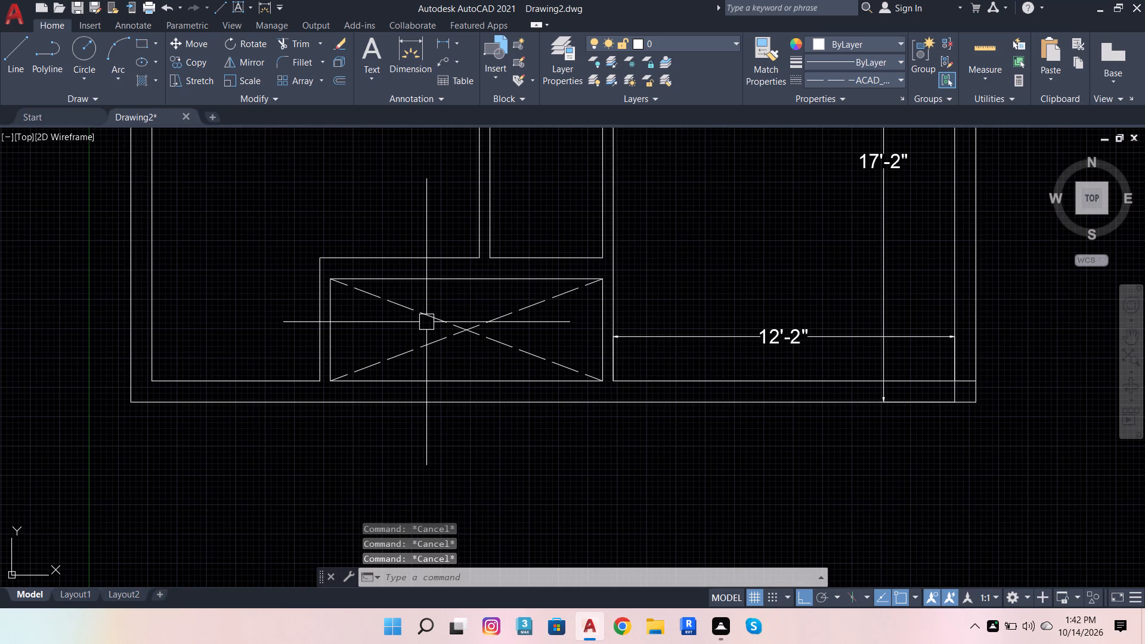
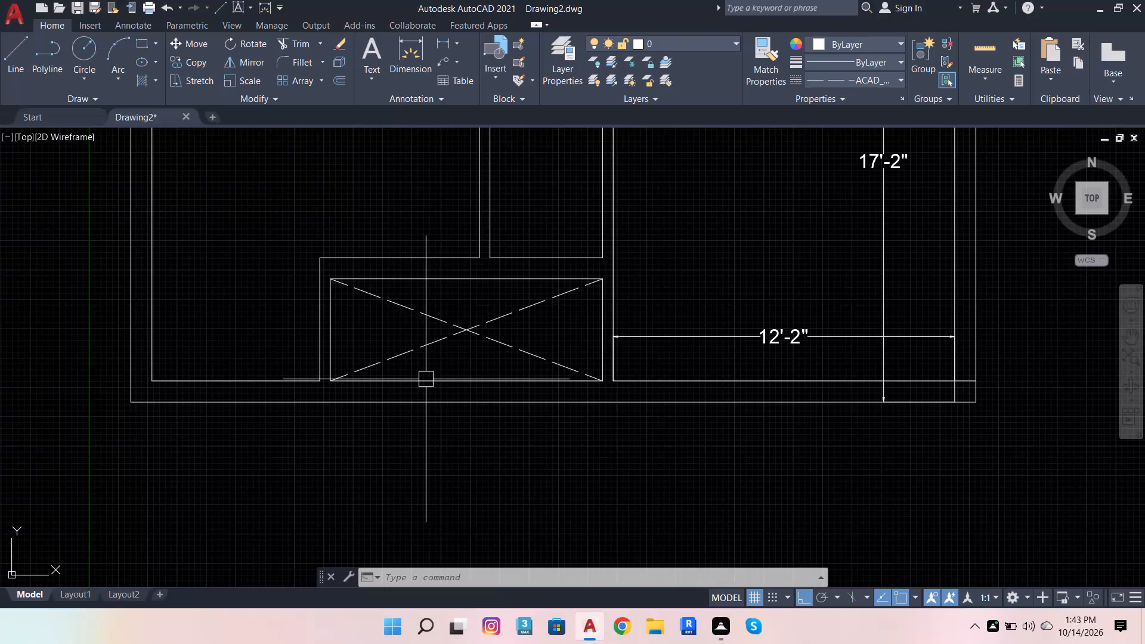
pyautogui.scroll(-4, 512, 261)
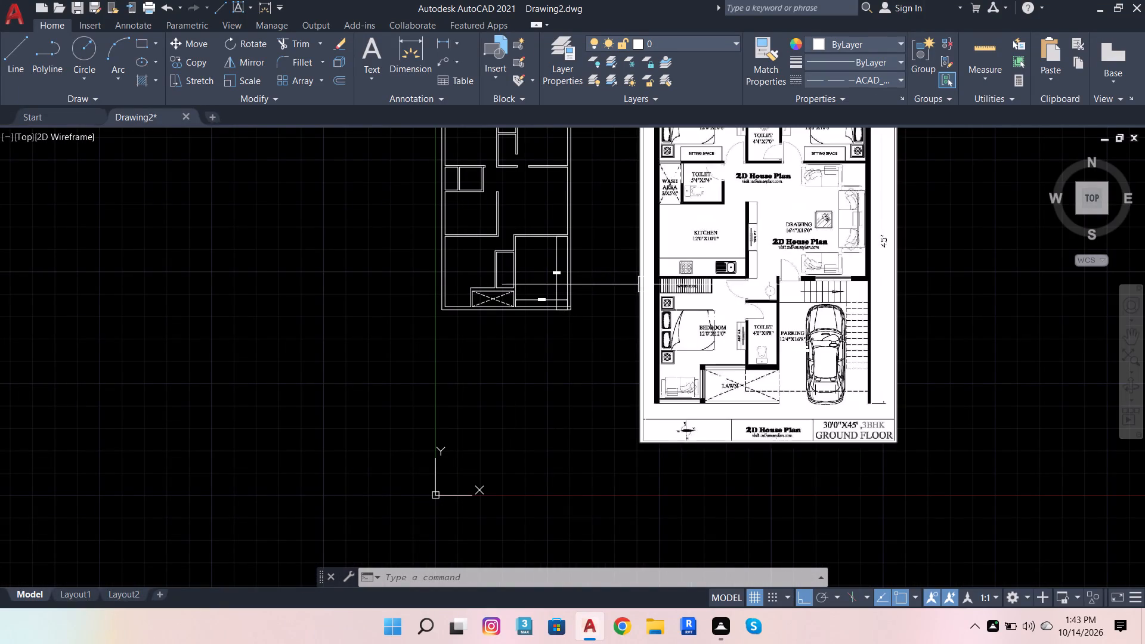
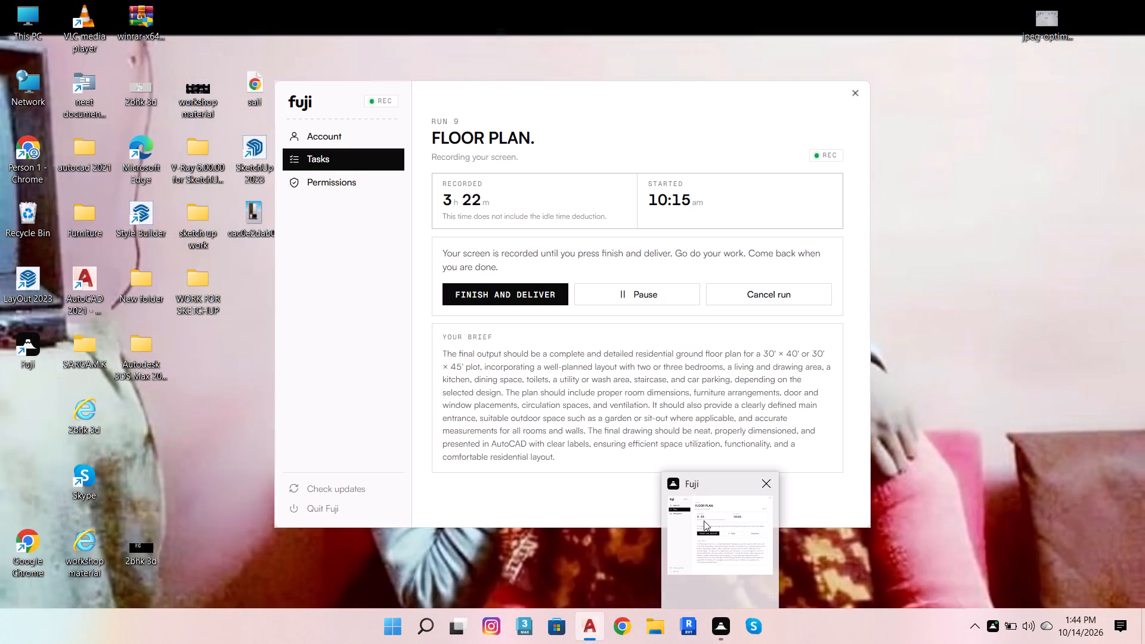
# Compare the drafted wall layout with the ground floor reference image beside it.
pyautogui.scroll(-1, 668, 422)
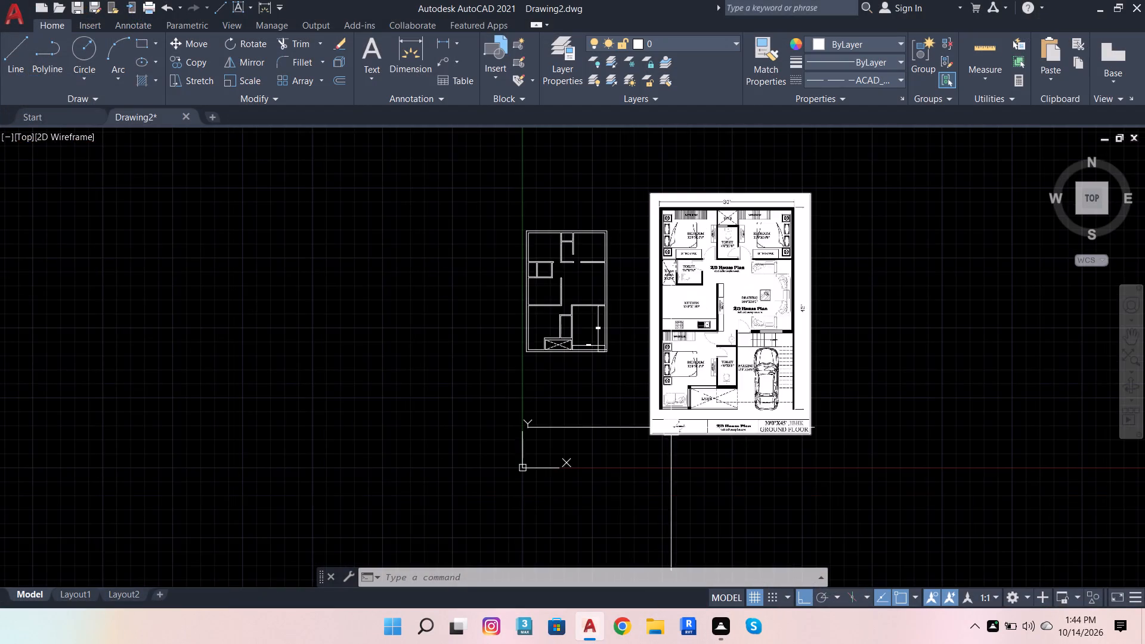
pyautogui.scroll(2, 559, 261)
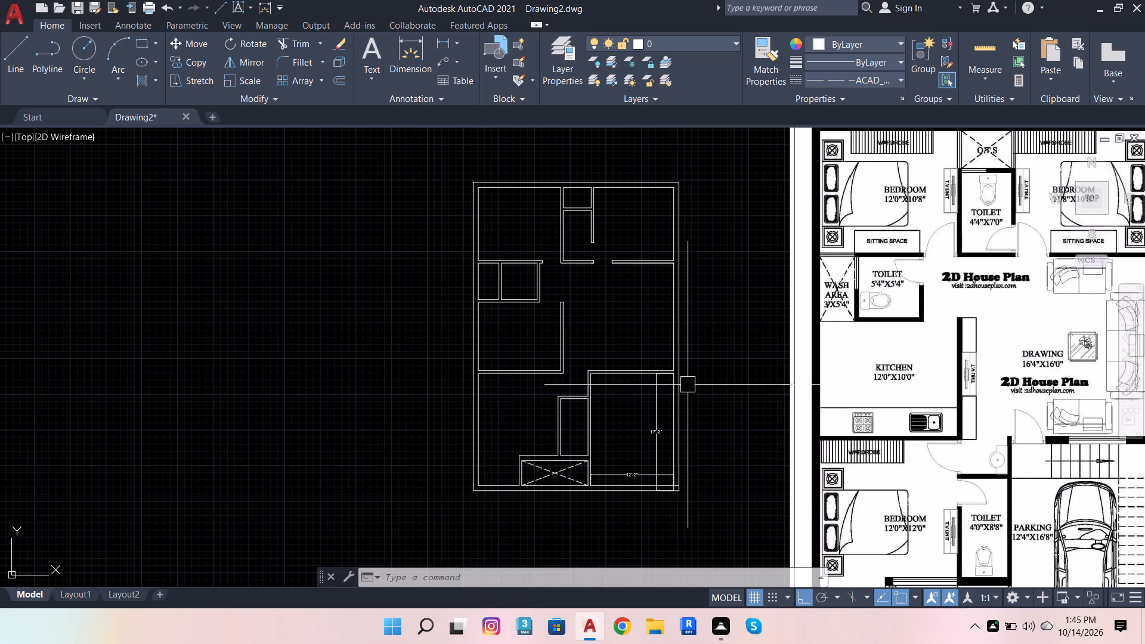
pyautogui.scroll(-2, 549, 460)
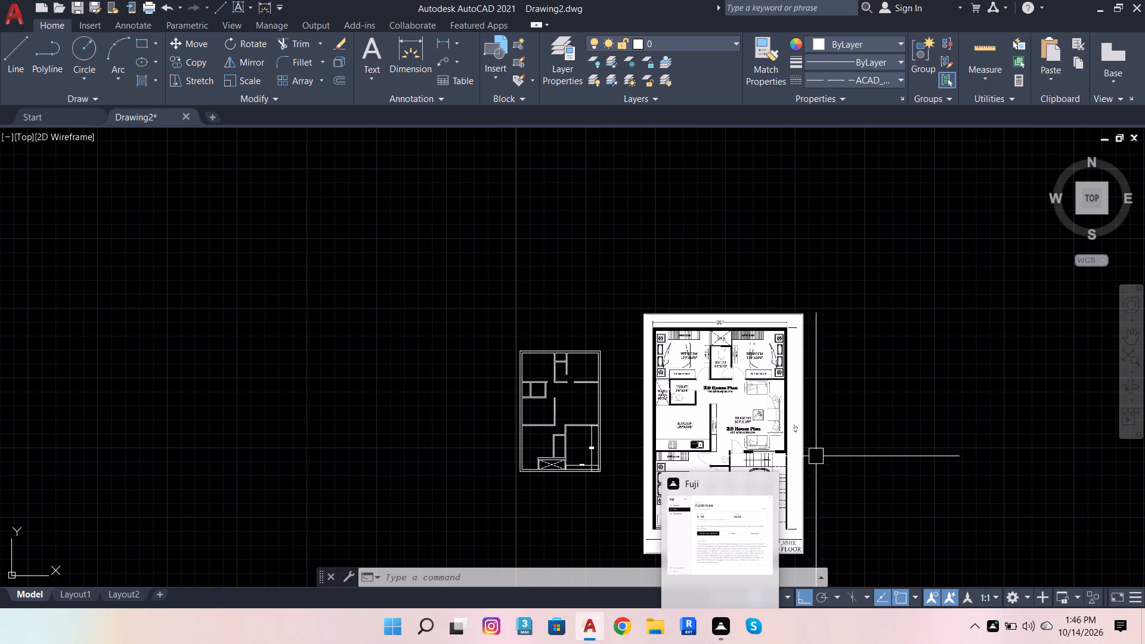
pyautogui.scroll(-2, 784, 431)
pyautogui.scroll(2, 769, 471)
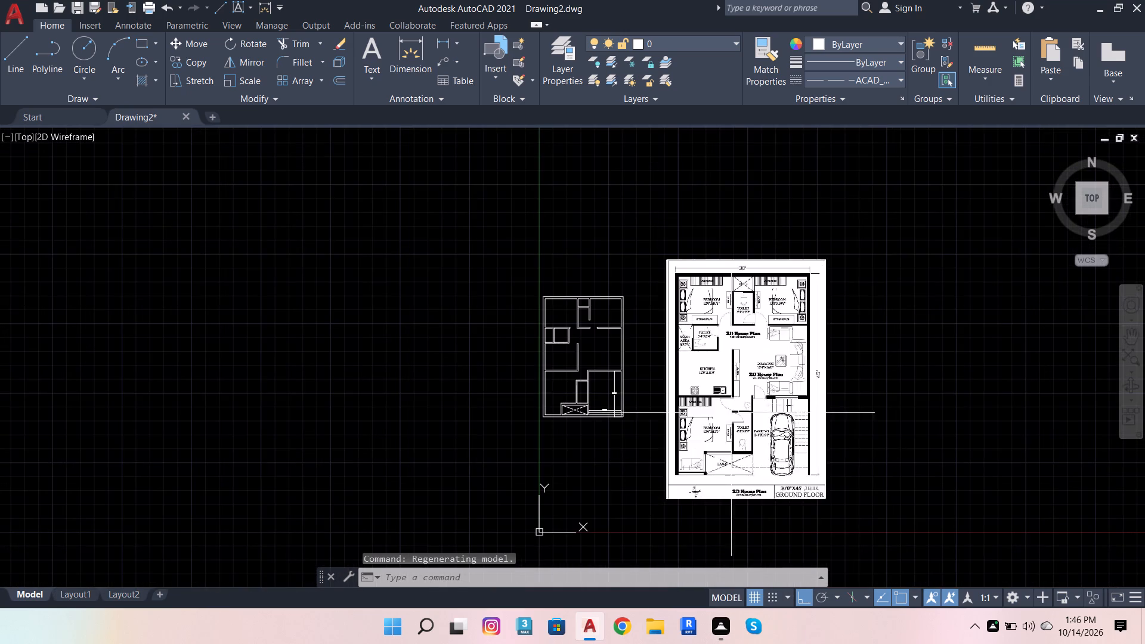
pyautogui.scroll(1, 731, 403)
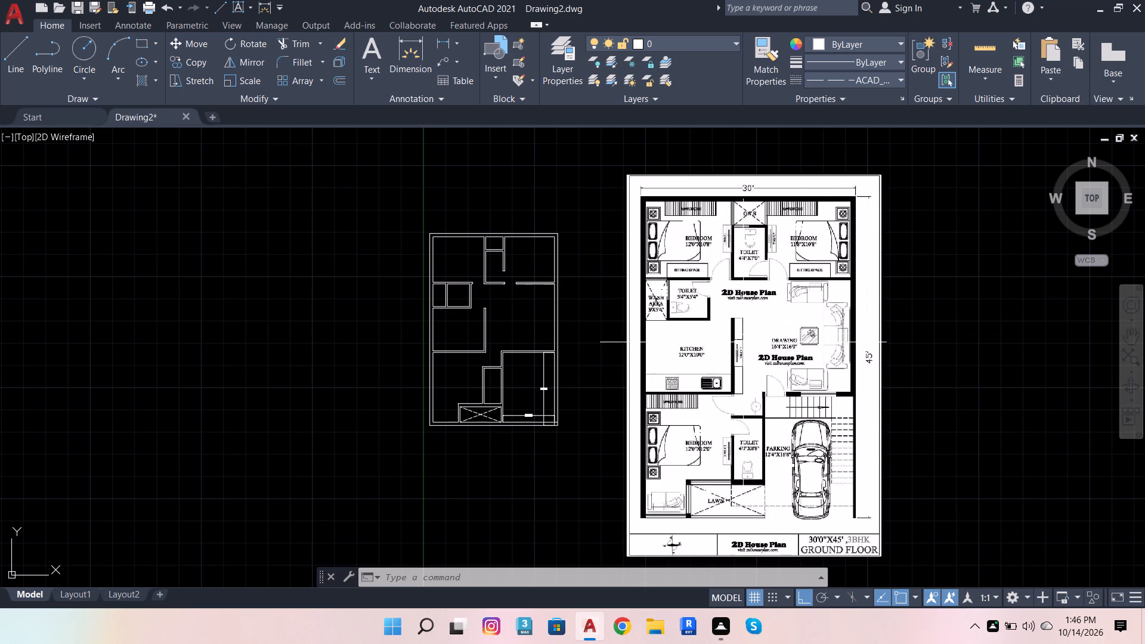
pyautogui.scroll(1, 818, 489)
pyautogui.scroll(-1, 838, 414)
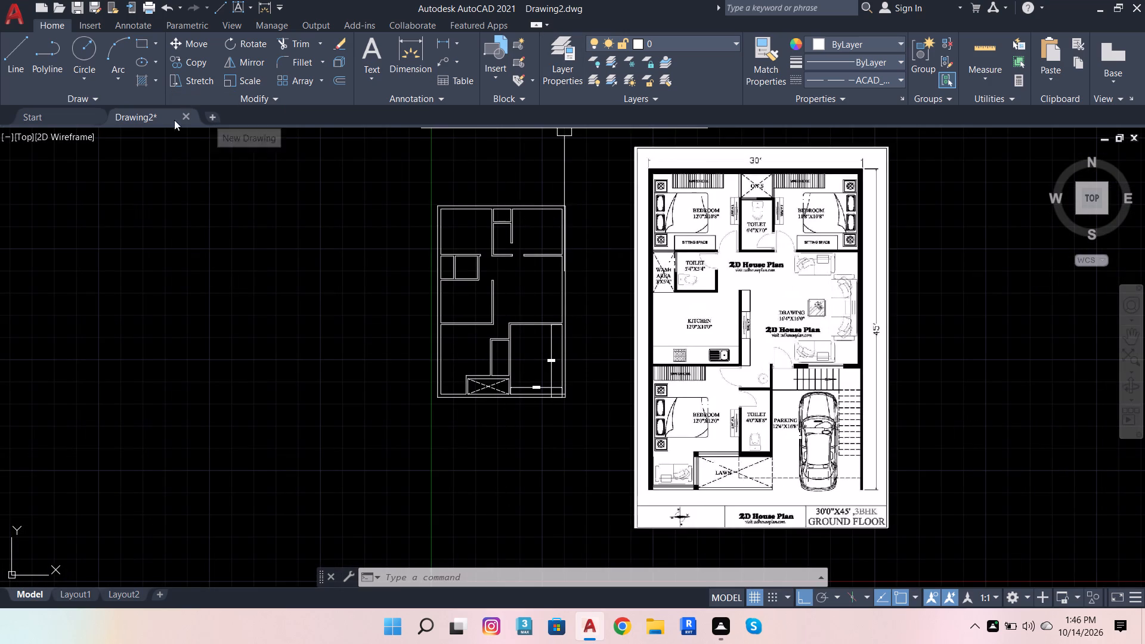
# Open the Furniture 2013 04 24 drawing, ignoring its missing SHX files.
pyautogui.click(88, 116)
pyautogui.click(474, 267)
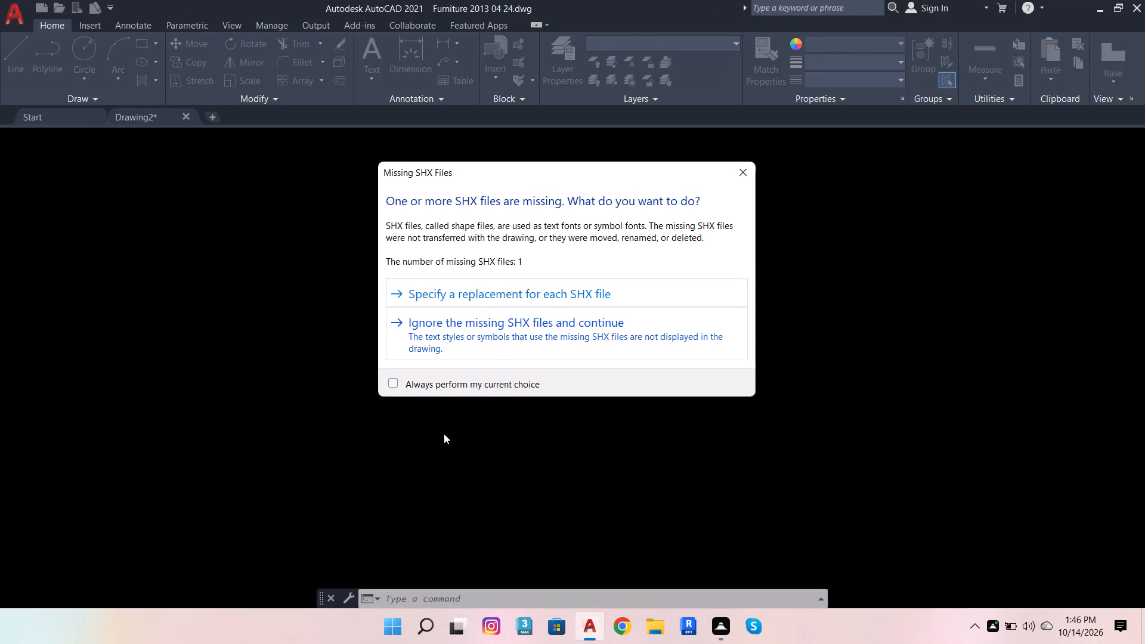
pyautogui.click(540, 328)
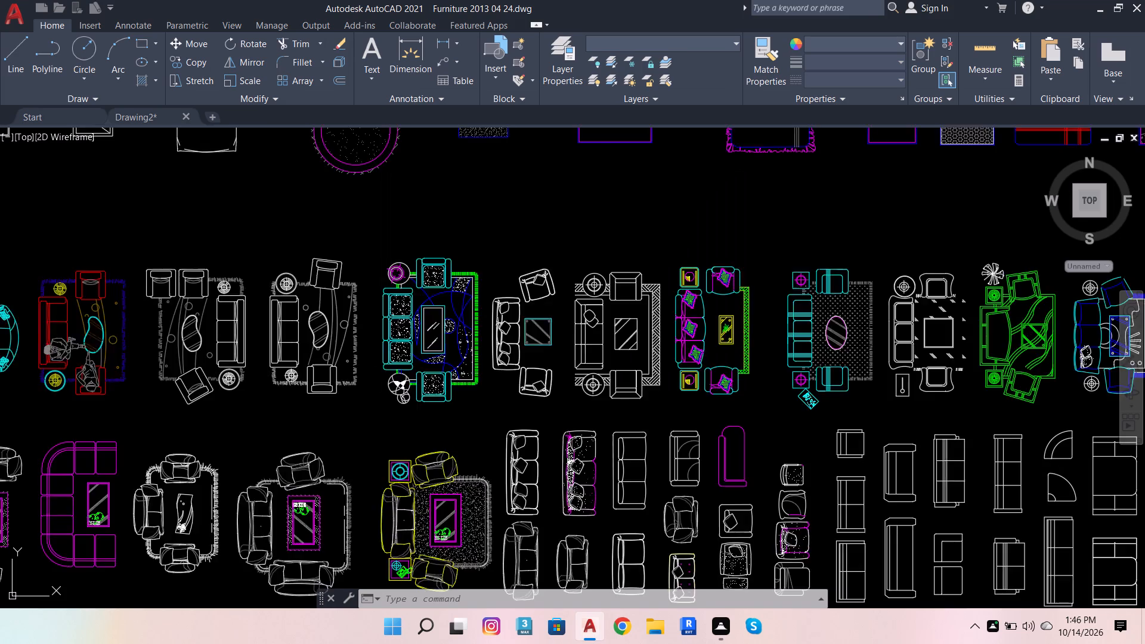
pyautogui.click(602, 327)
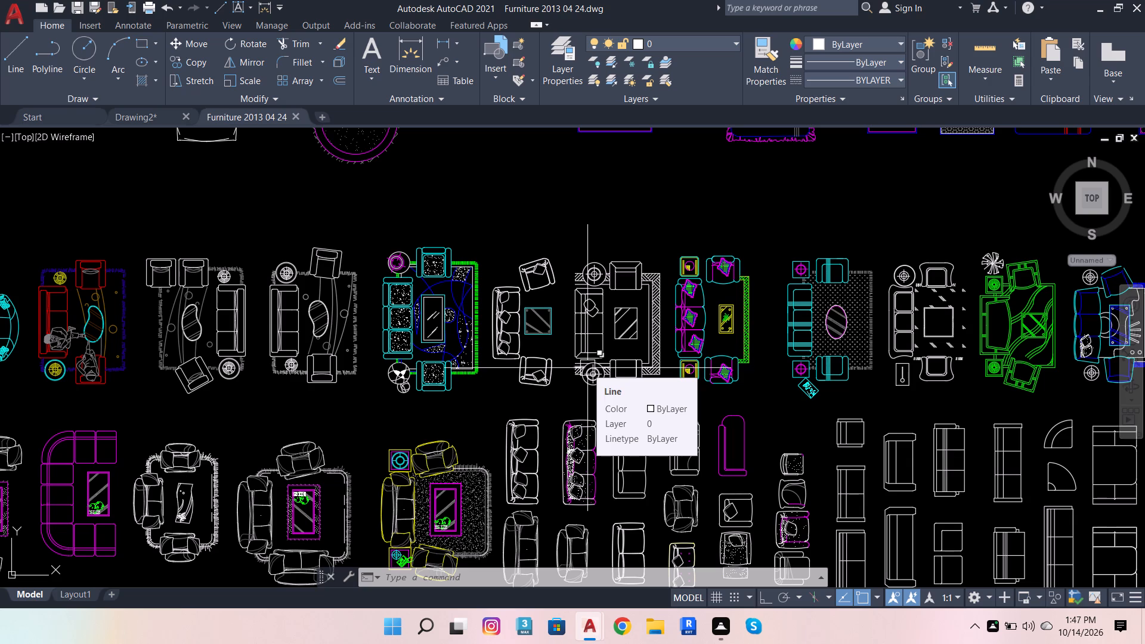
# Browse the furniture drawing's rows of blocks for a plain double bed with side tables.
pyautogui.scroll(-2, 714, 290)
pyautogui.scroll(3, 676, 299)
pyautogui.scroll(-2, 613, 357)
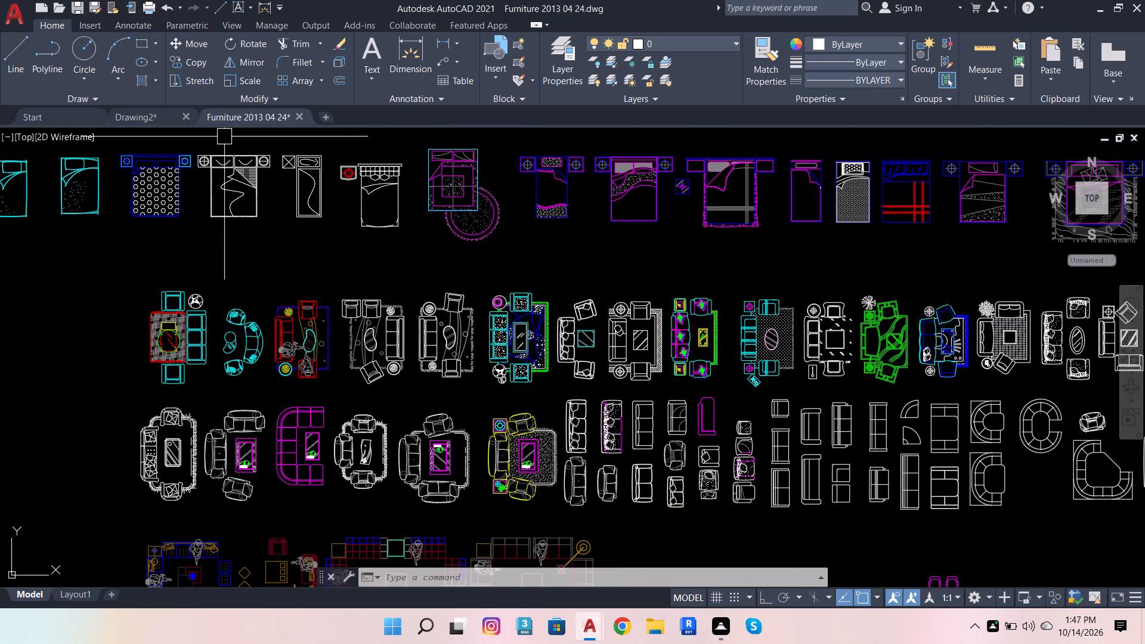
pyautogui.click(143, 114)
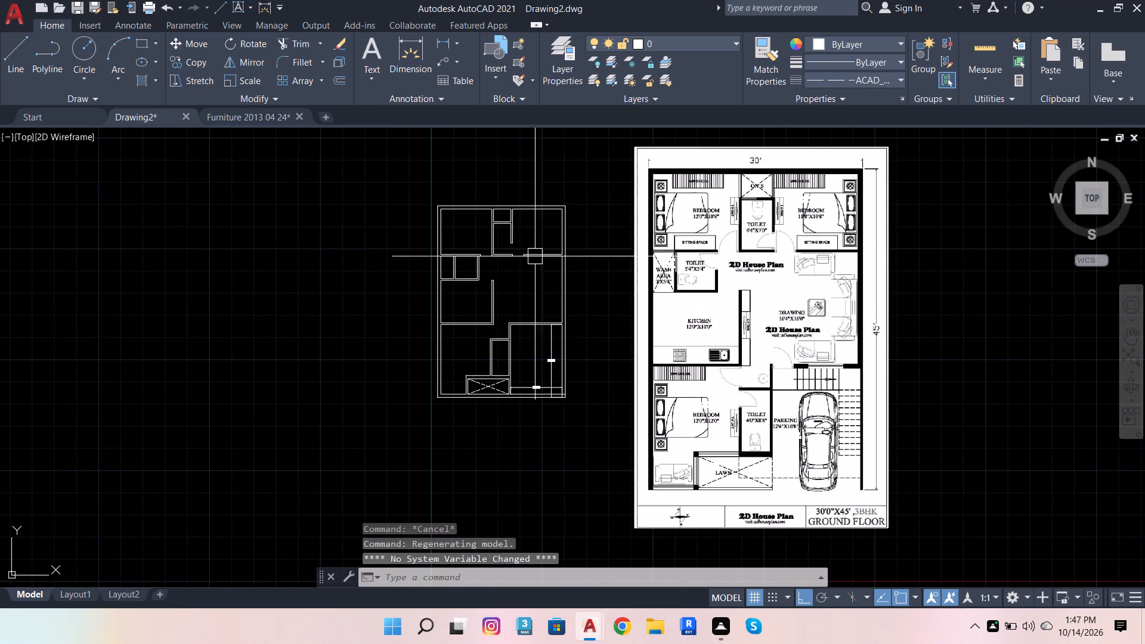
pyautogui.click(253, 124)
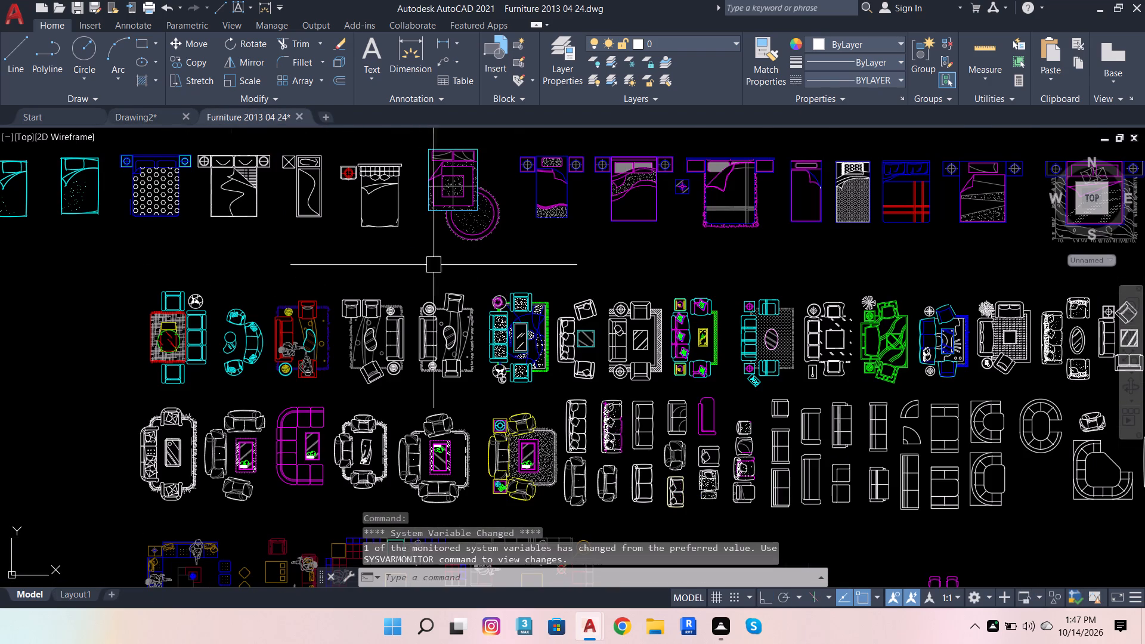
pyautogui.scroll(-2, 551, 352)
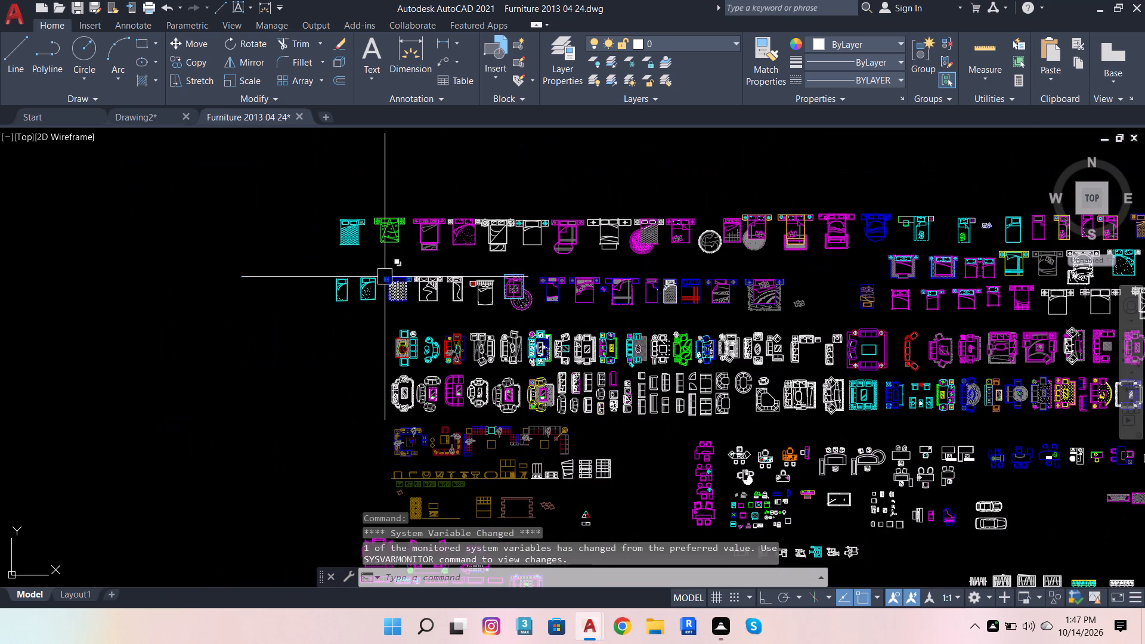
pyautogui.scroll(1, 389, 264)
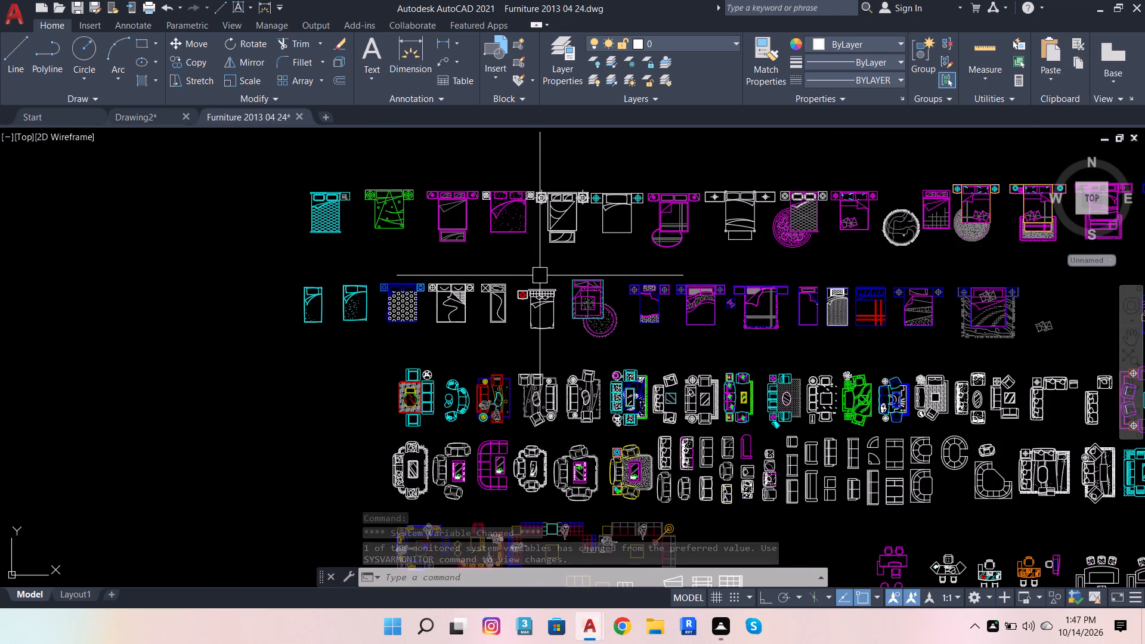
pyautogui.scroll(2, 435, 279)
pyautogui.scroll(-1, 376, 334)
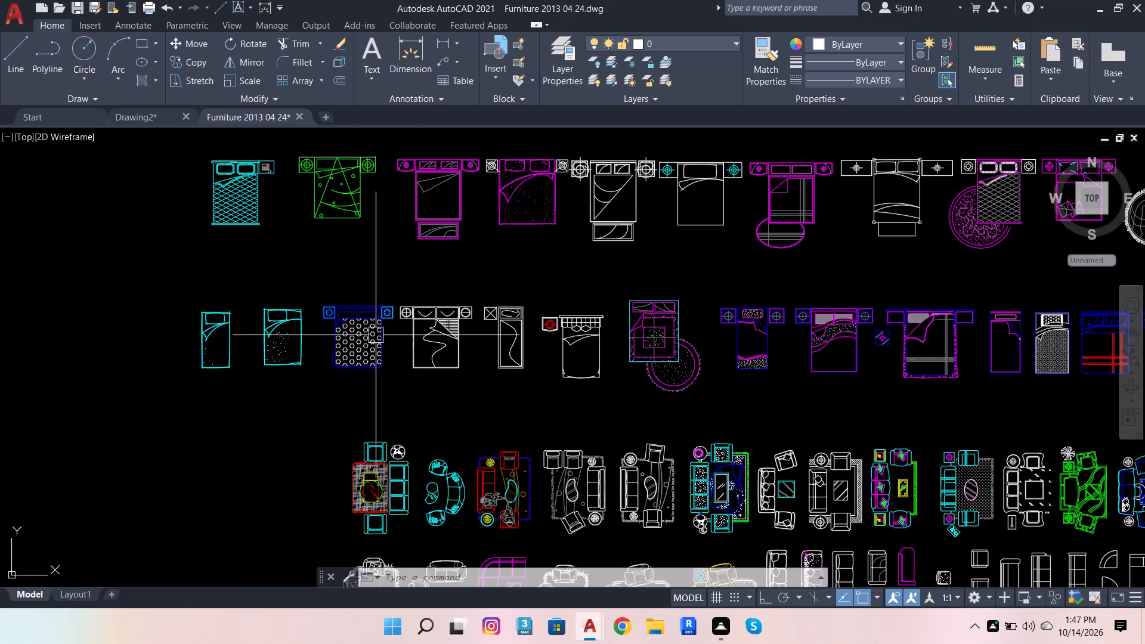
pyautogui.scroll(-2, 384, 343)
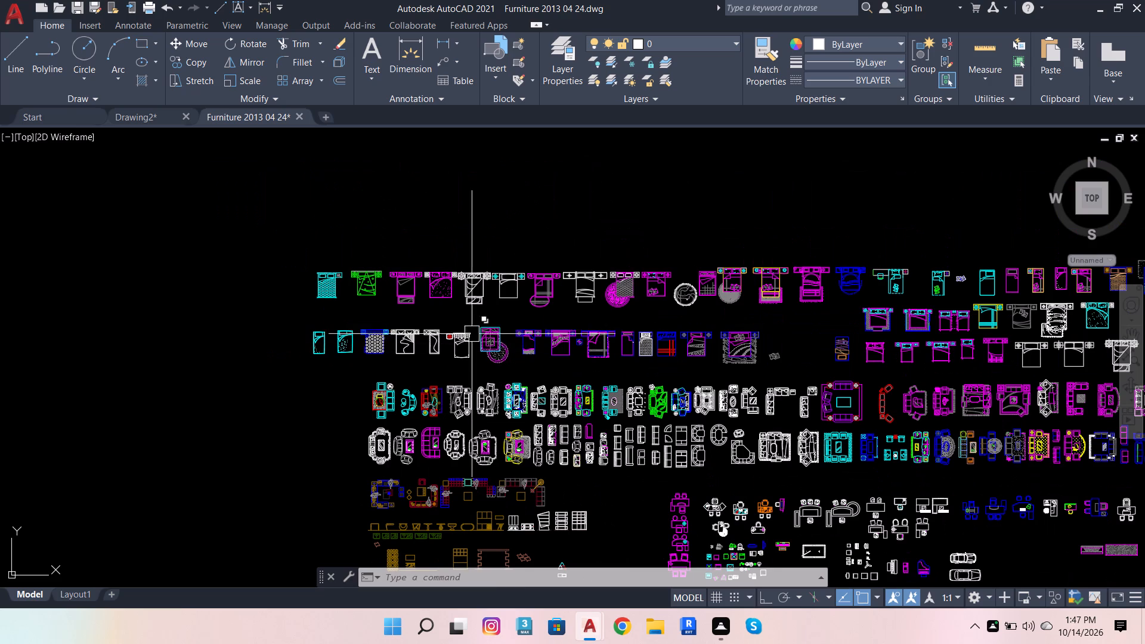
pyautogui.scroll(-1, 572, 353)
pyautogui.scroll(3, 880, 360)
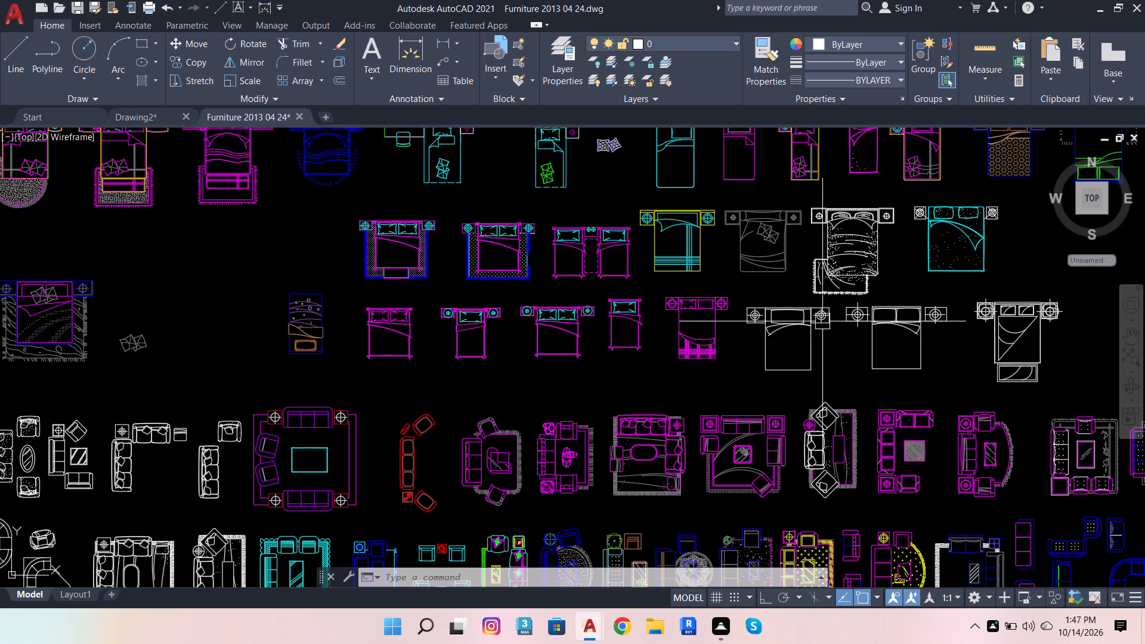
pyautogui.scroll(2, 799, 304)
# Copy the plain white double bed with two side tables and paste it into Drawing2 beside the reference plan.
pyautogui.click(660, 274)
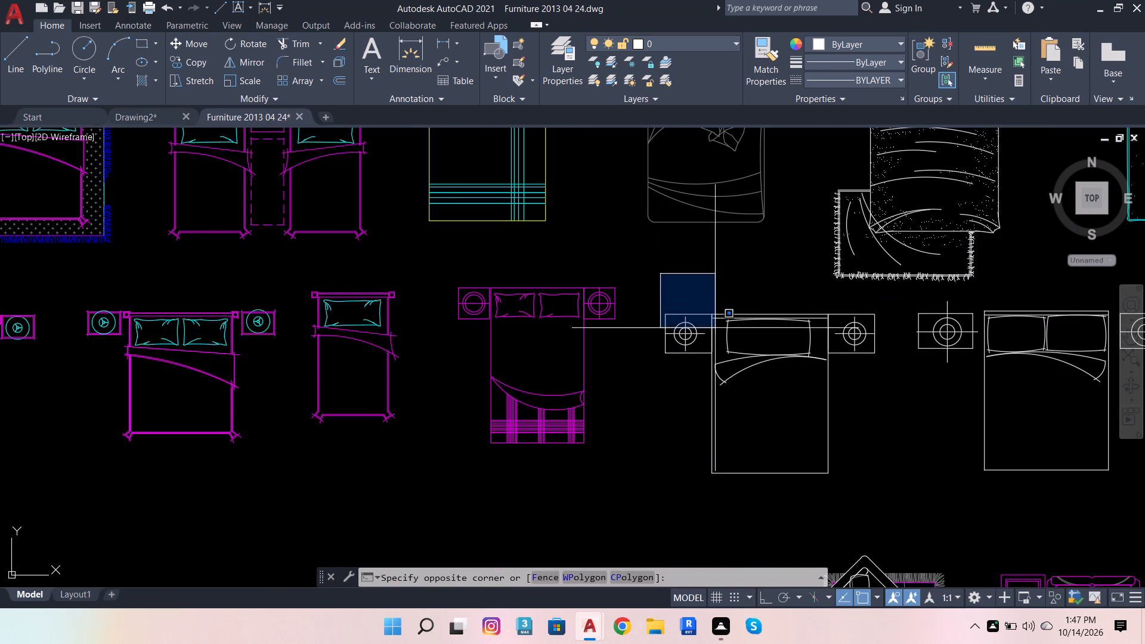
pyautogui.click(797, 410)
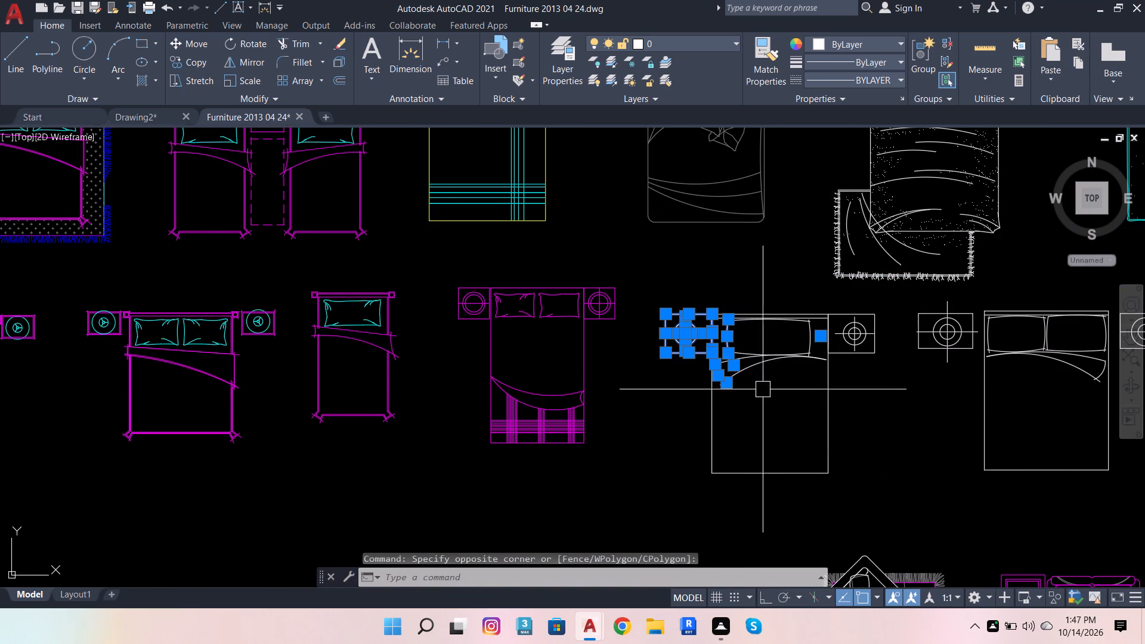
pyautogui.click(651, 305)
pyautogui.click(890, 506)
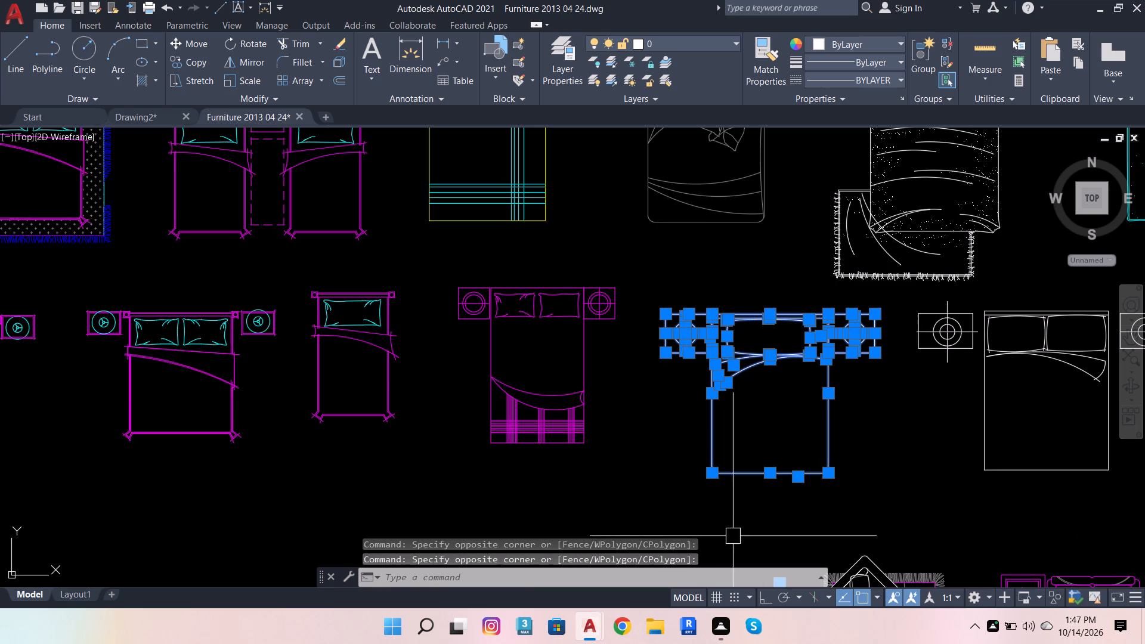
pyautogui.hotkey('ctrl', 'c')
pyautogui.hotkey('ctrl', 'c')
pyautogui.hotkey('ctrl', 'c')
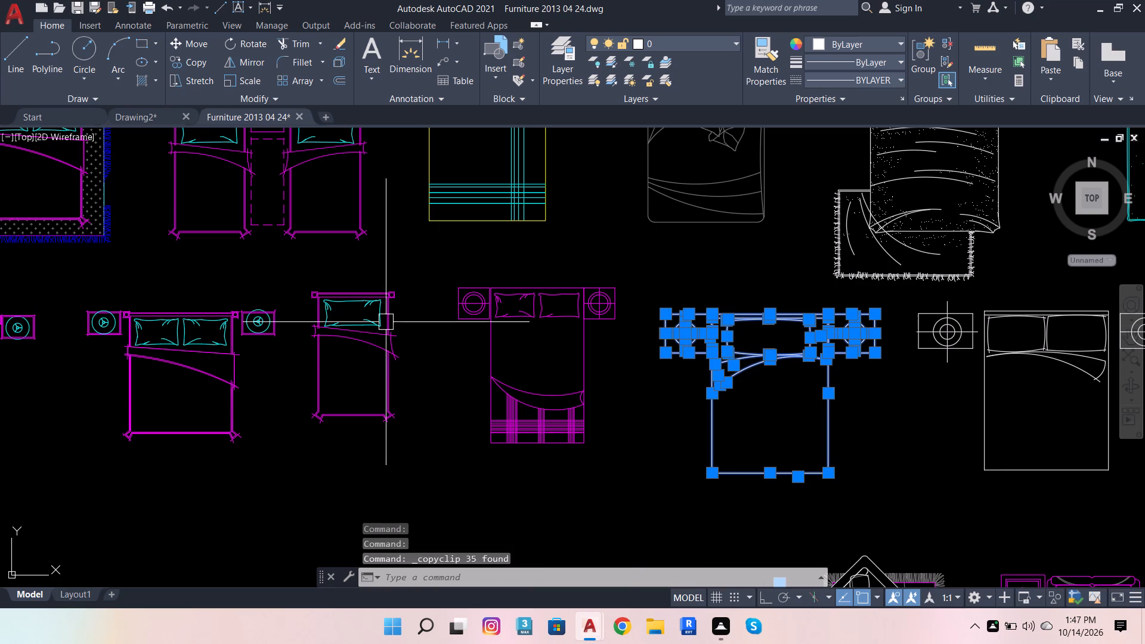
pyautogui.click(156, 106)
pyautogui.click(148, 119)
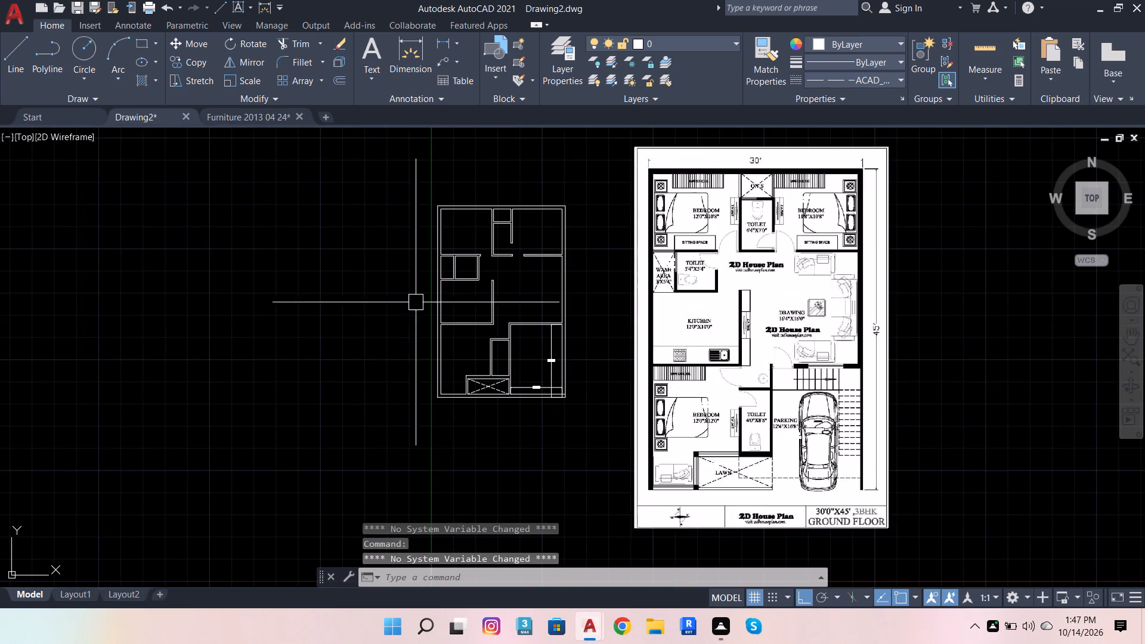
pyautogui.hotkey('ctrl', 'v')
pyautogui.click(908, 317)
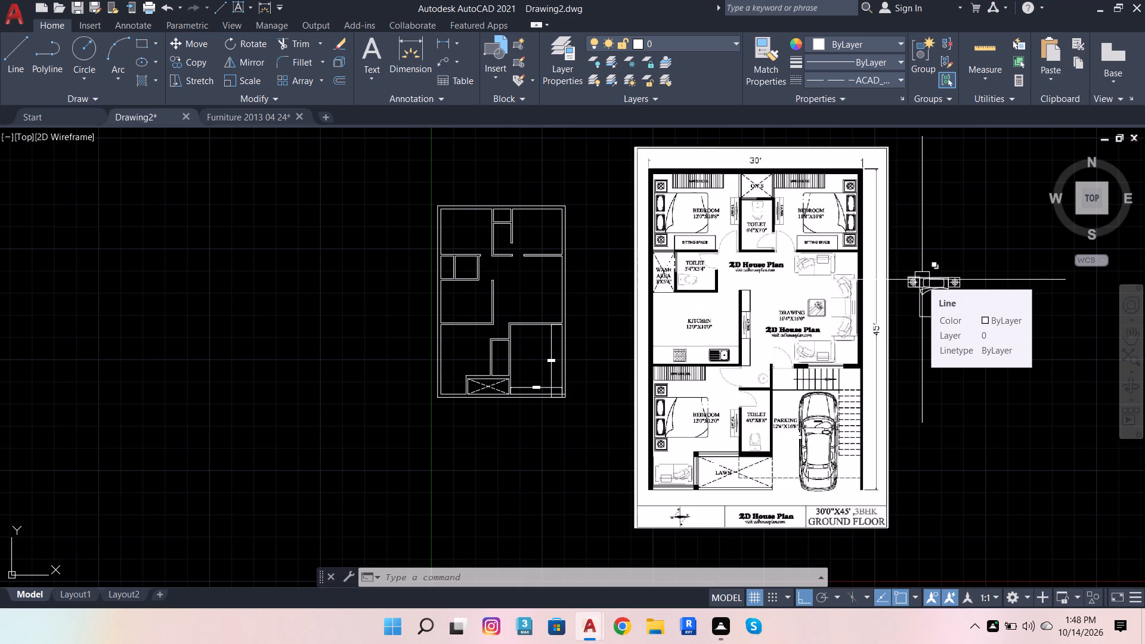
# Dimension the width of the pasted bed's left side table, placing the dimension above it.
pyautogui.scroll(3, 943, 284)
pyautogui.click(402, 55)
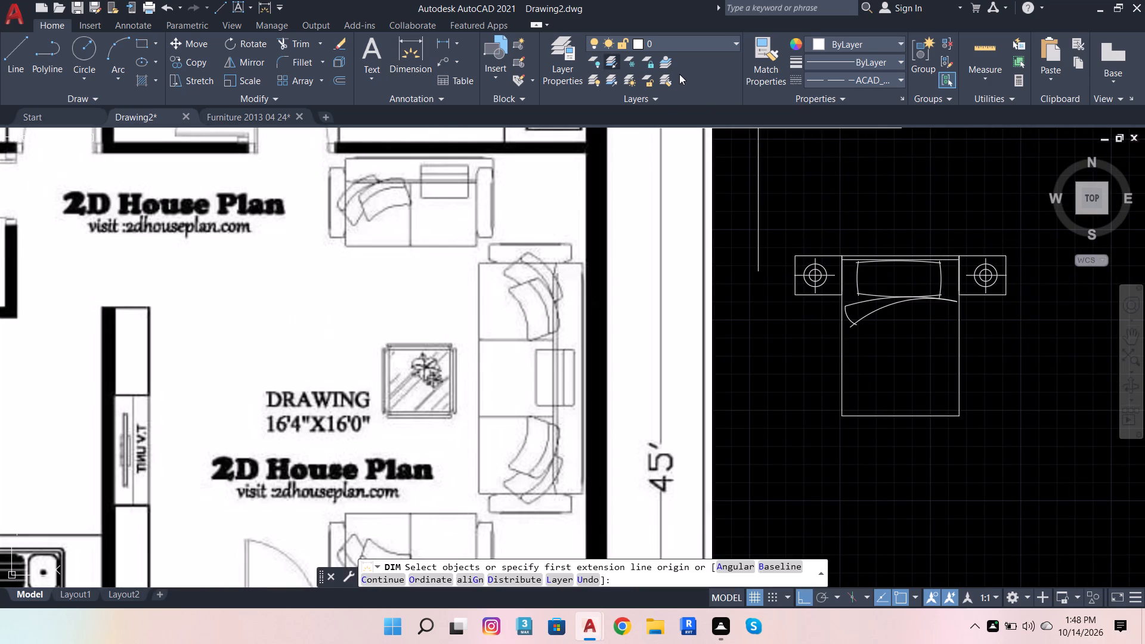
pyautogui.scroll(3, 856, 220)
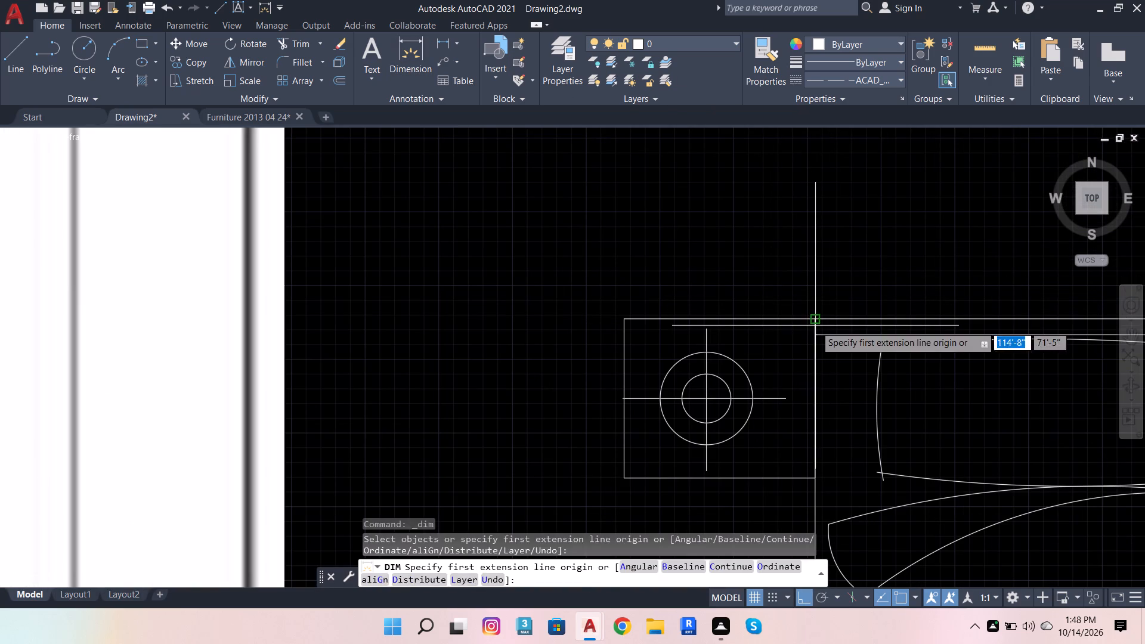
pyautogui.click(815, 326)
pyautogui.click(629, 319)
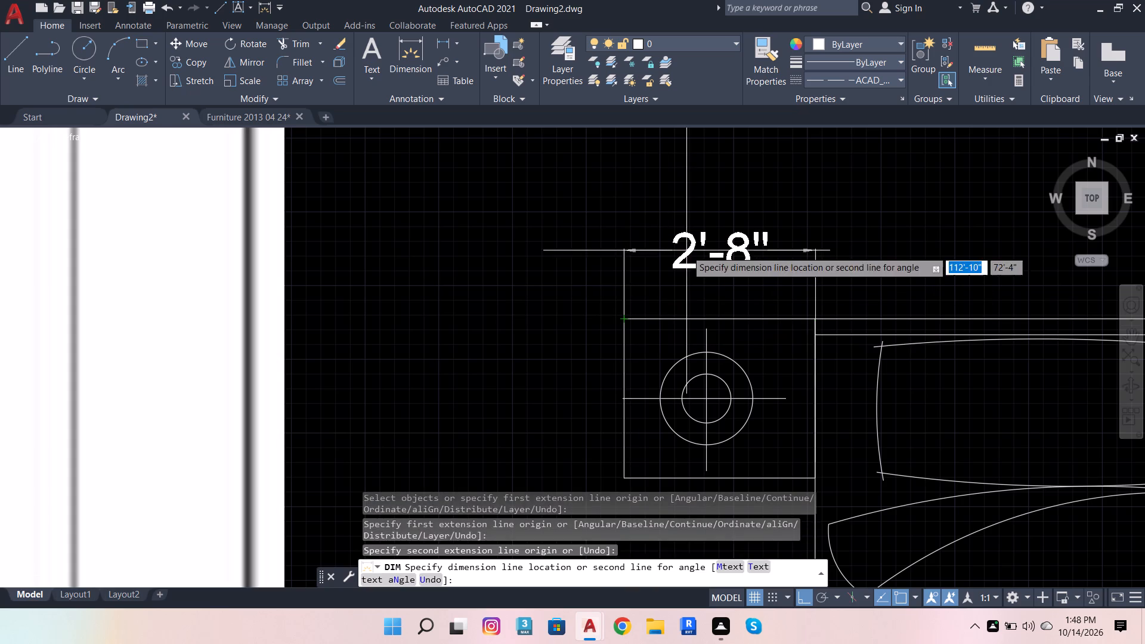
pyautogui.click(686, 247)
pyautogui.press('Escape')
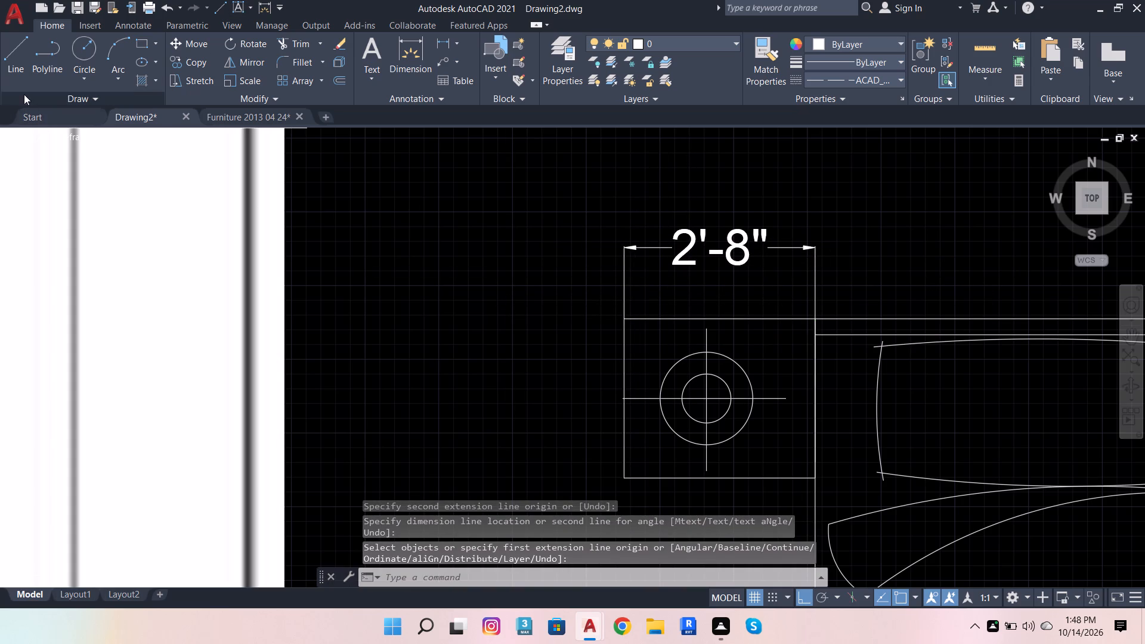
# Draw a 1'6" horizontal line inward from the left edge of the bed's left side table.
pyautogui.click(14, 63)
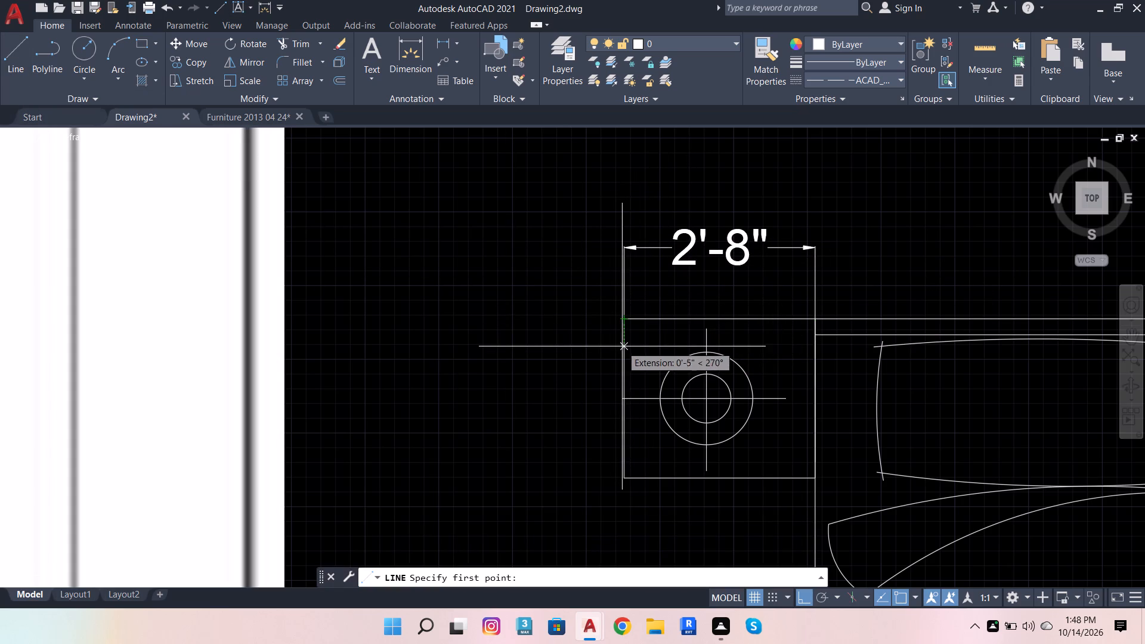
pyautogui.click(622, 346)
pyautogui.scroll(1, 773, 344)
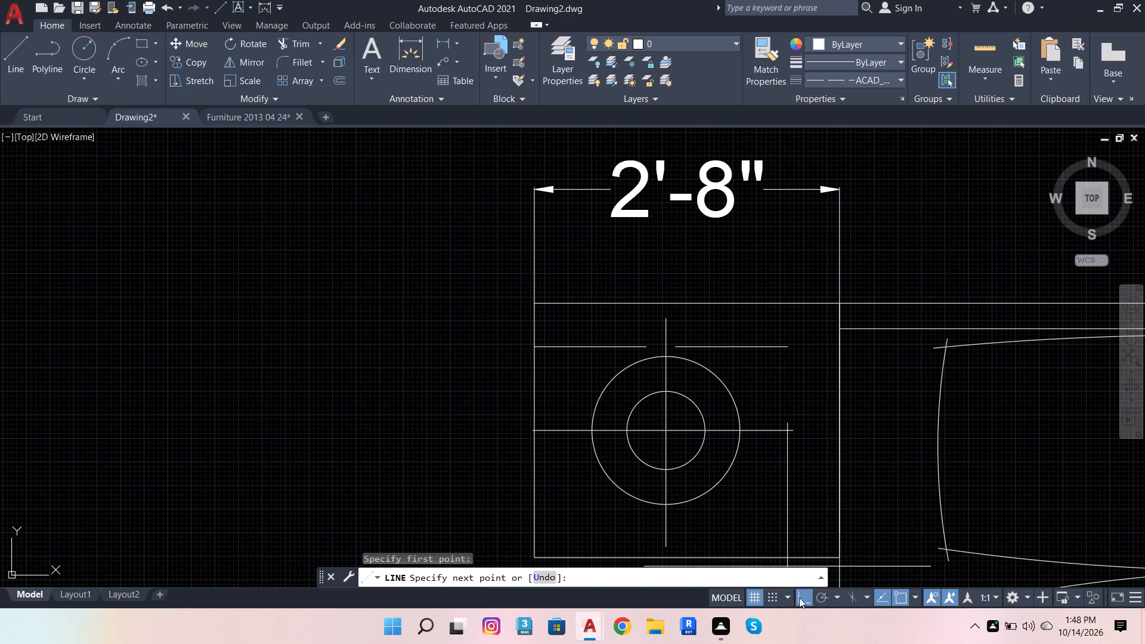
pyautogui.doubleClick(804, 597)
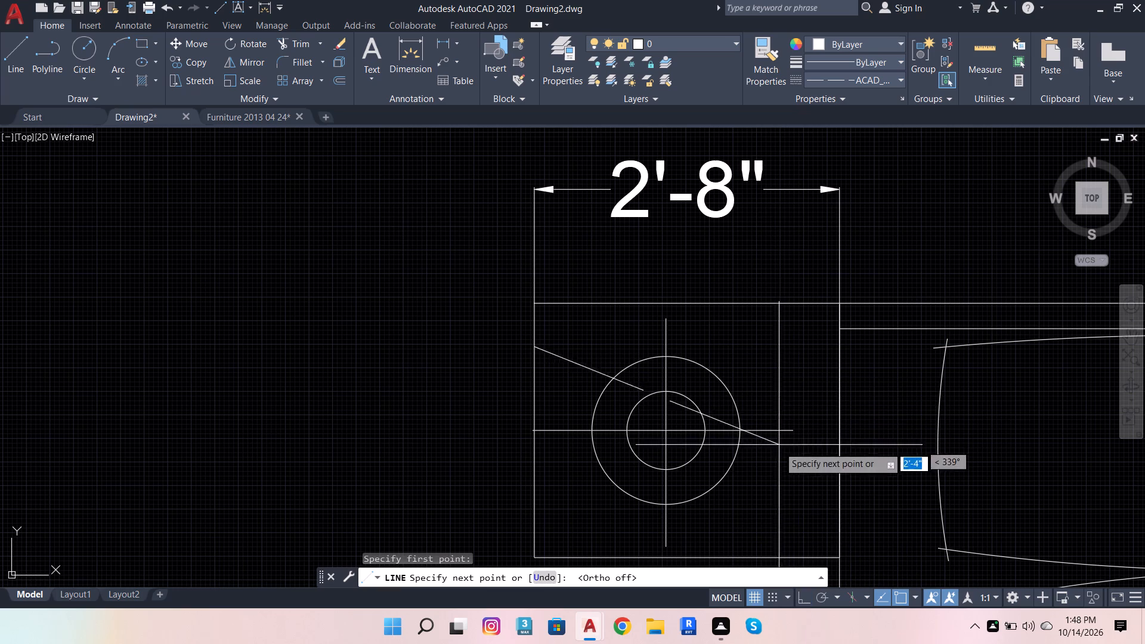
pyautogui.click(798, 602)
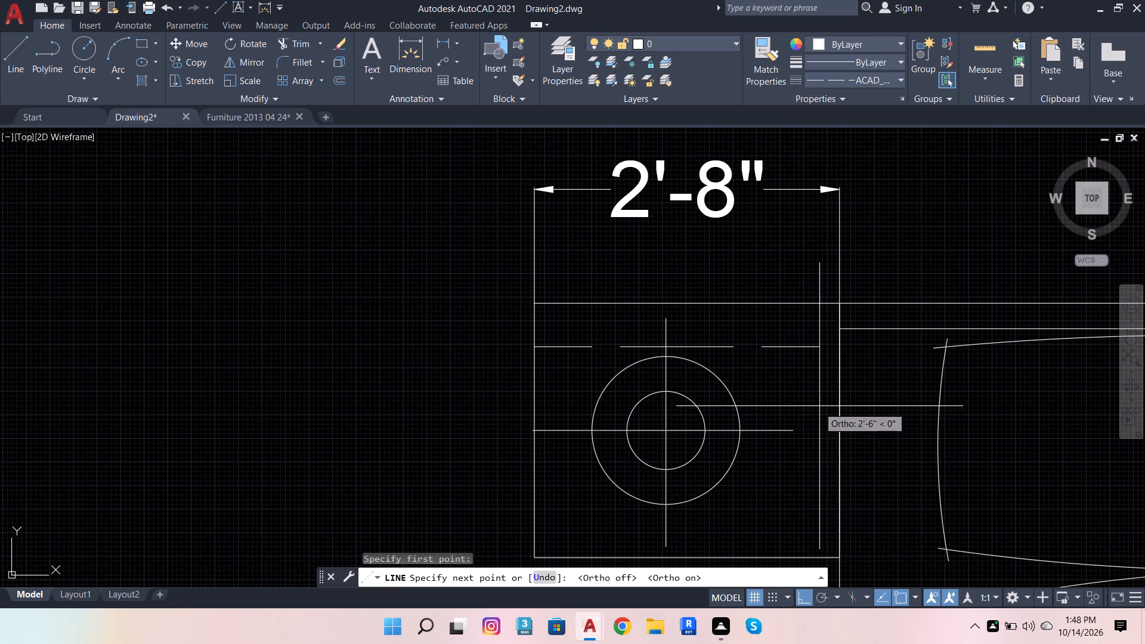
pyautogui.write("1'6")
pyautogui.press('Return')
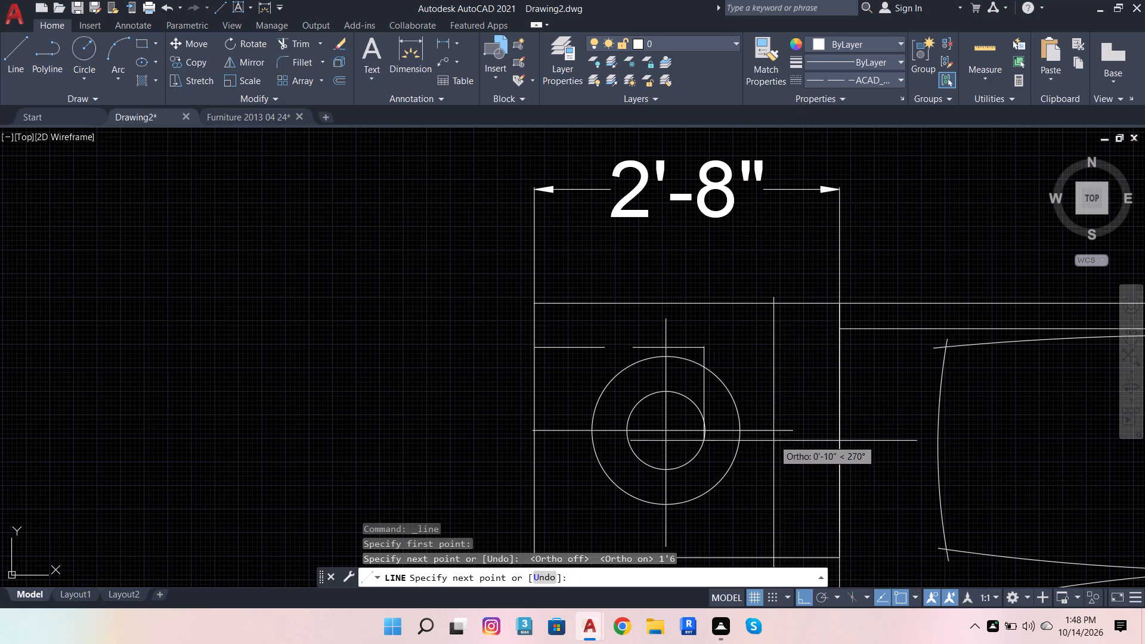
pyautogui.press('Escape')
pyautogui.click(706, 302)
pyautogui.press('Escape')
pyautogui.press('Escape')
pyautogui.press('Escape')
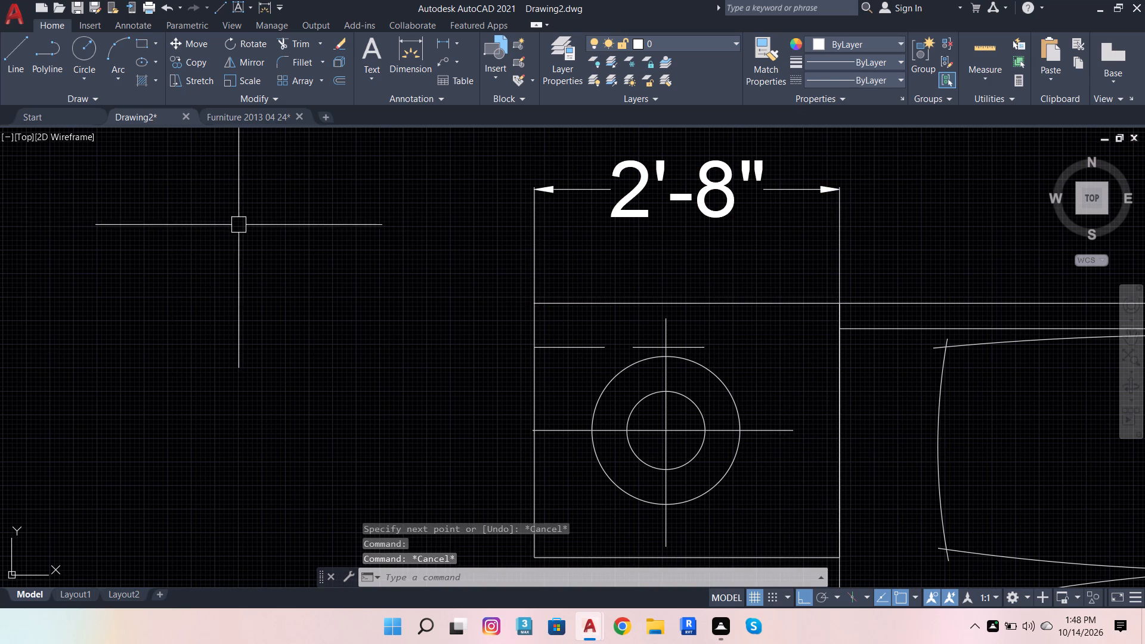
# Scale the bed and its dimension, without the 1'6" helper line, until the side table's width matches that line at 1'-6".
pyautogui.scroll(-4, 248, 237)
pyautogui.click(258, 197)
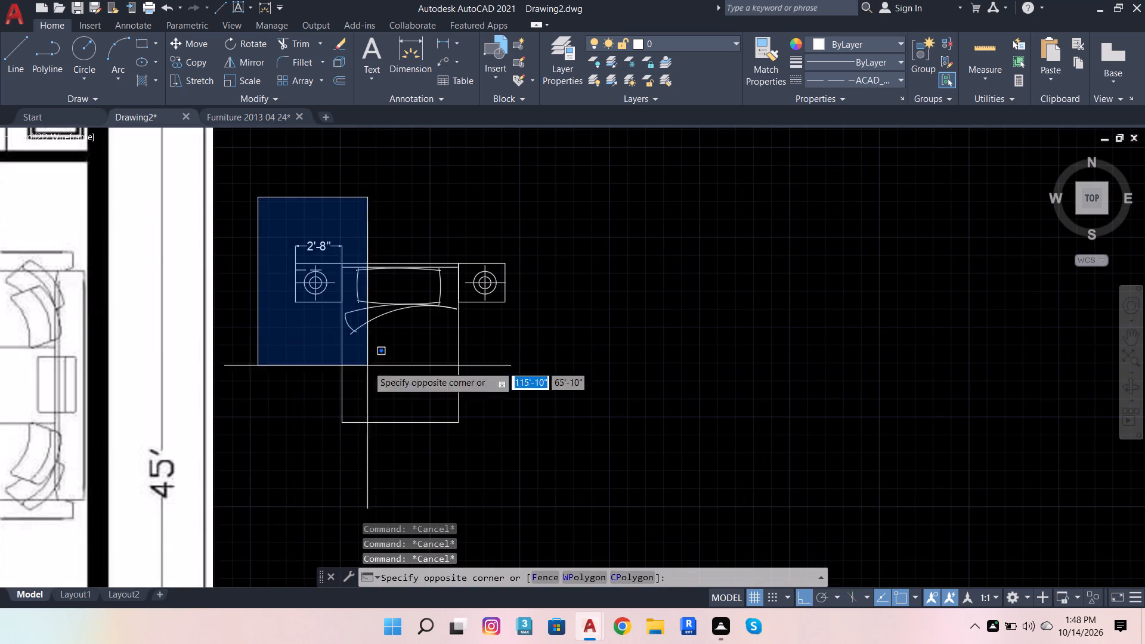
pyautogui.click(534, 468)
pyautogui.scroll(3, 155, 204)
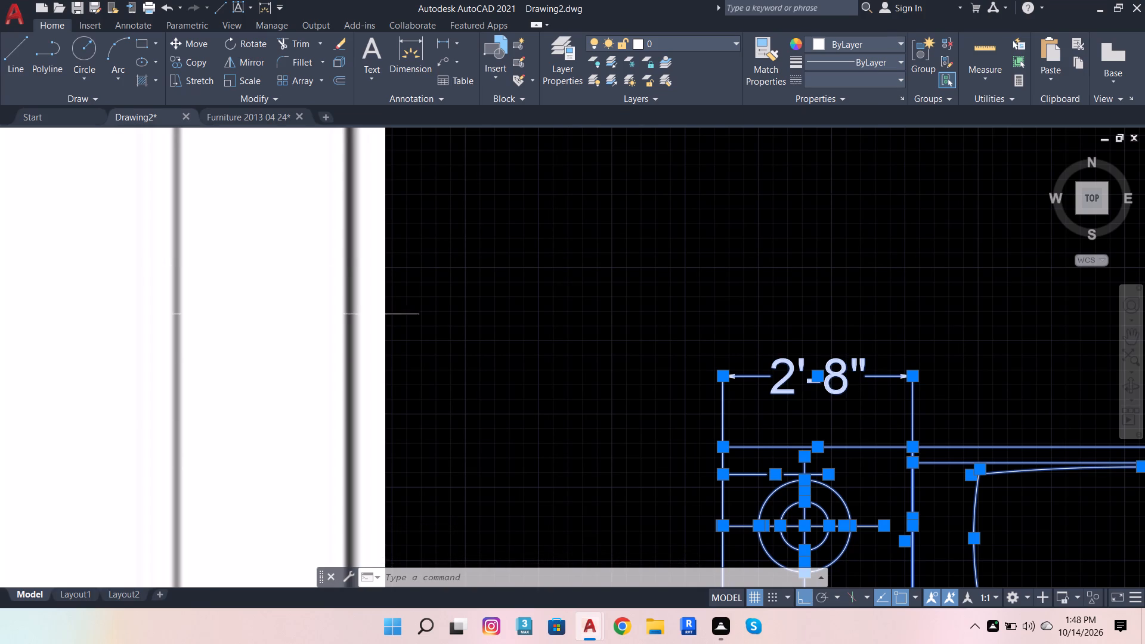
pyautogui.scroll(-2, 228, 209)
pyautogui.scroll(3, 348, 299)
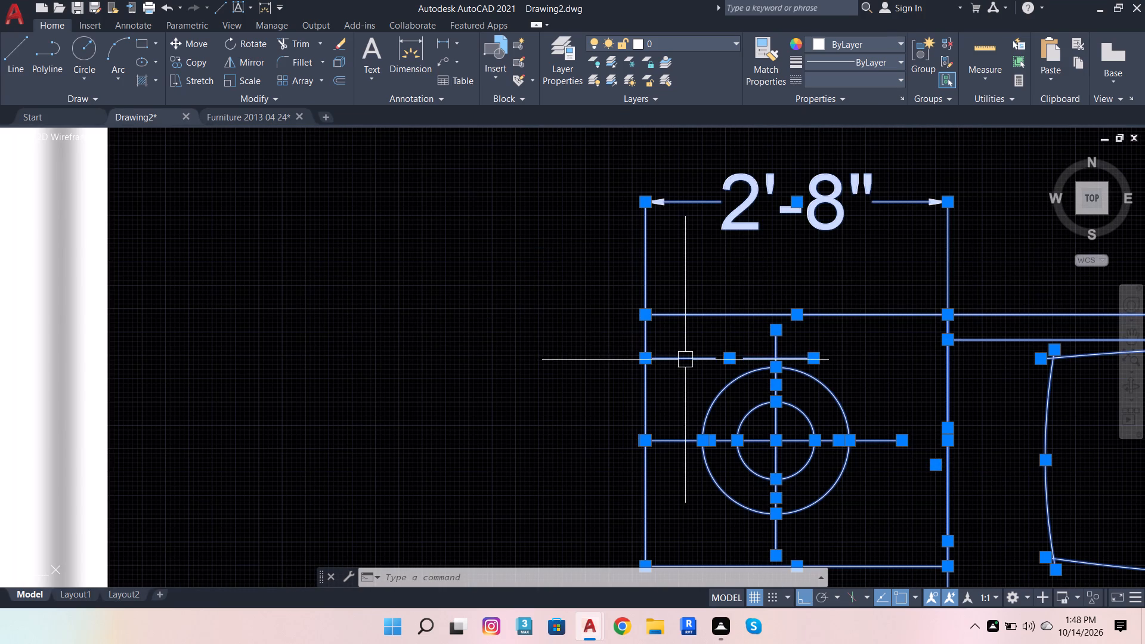
pyautogui.keyDown('shift'); pyautogui.click(691, 361); pyautogui.keyUp('shift')
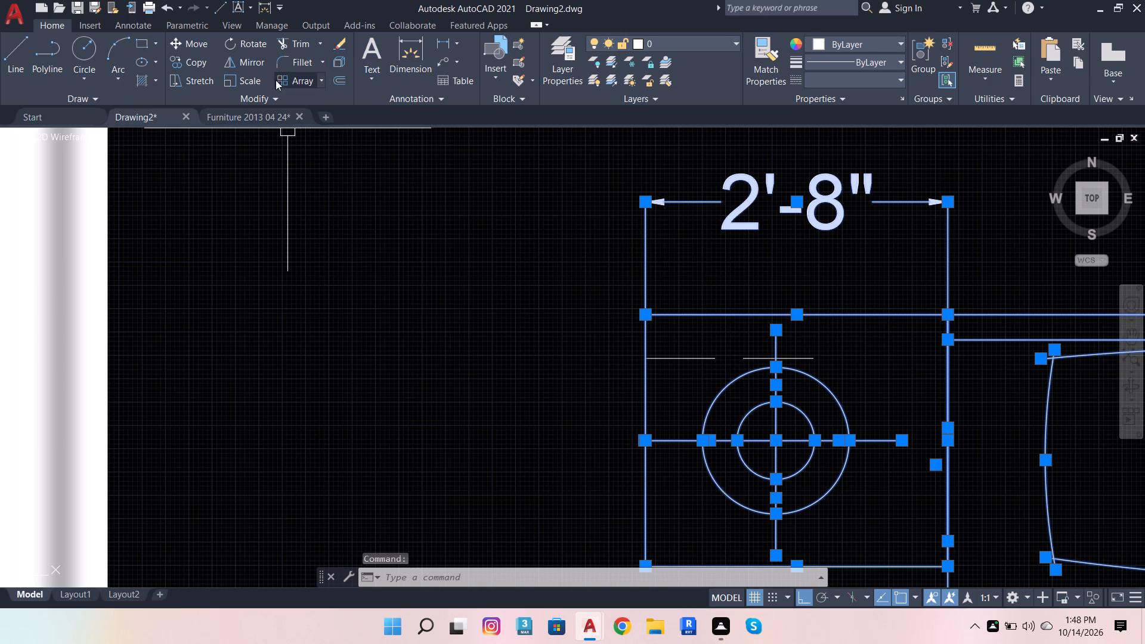
pyautogui.click(248, 83)
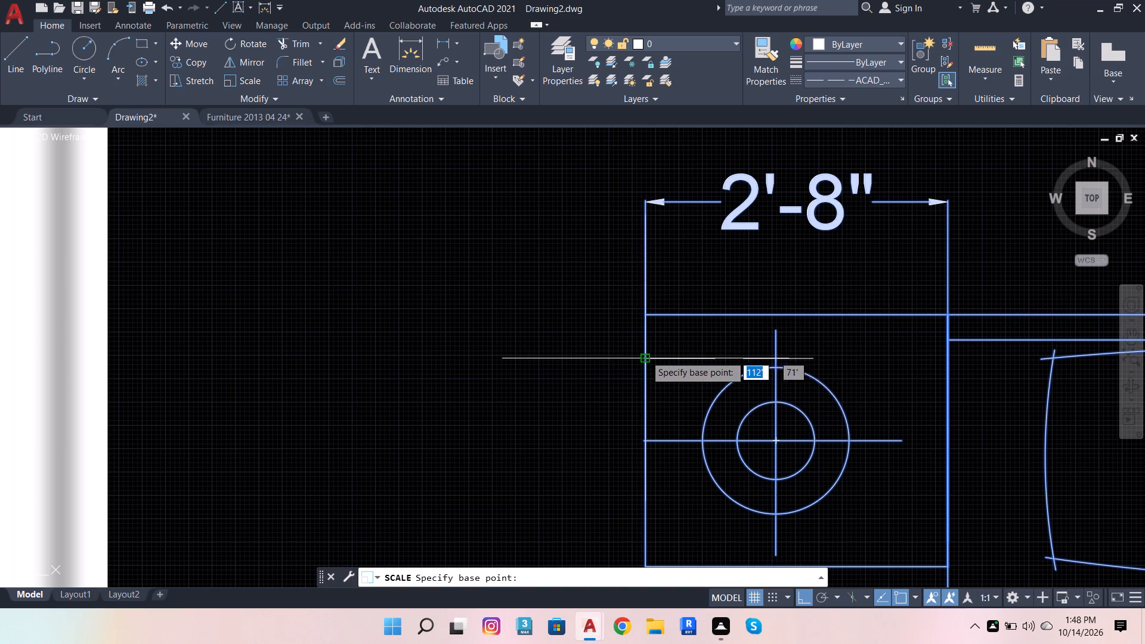
pyautogui.click(645, 355)
pyautogui.scroll(2, 865, 398)
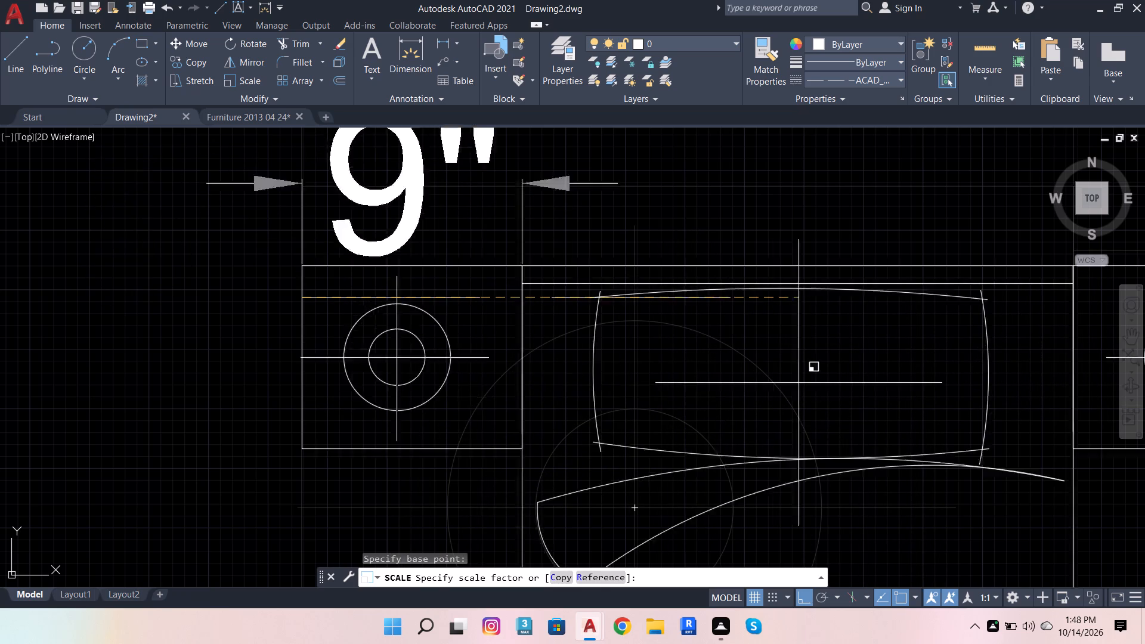
pyautogui.scroll(-3, 500, 398)
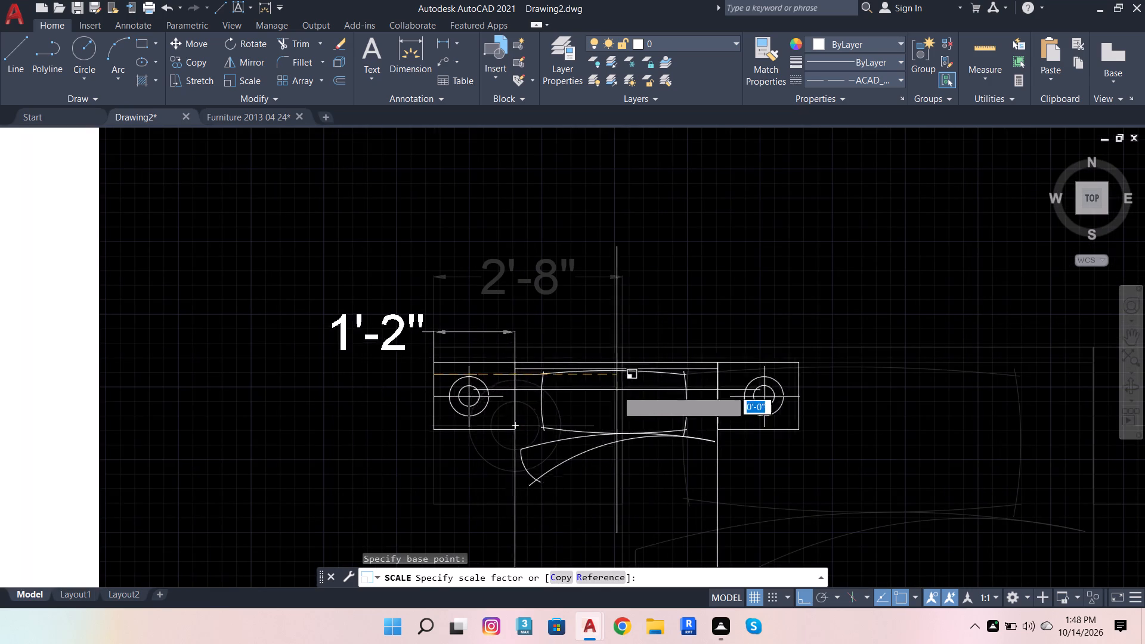
pyautogui.scroll(2, 642, 391)
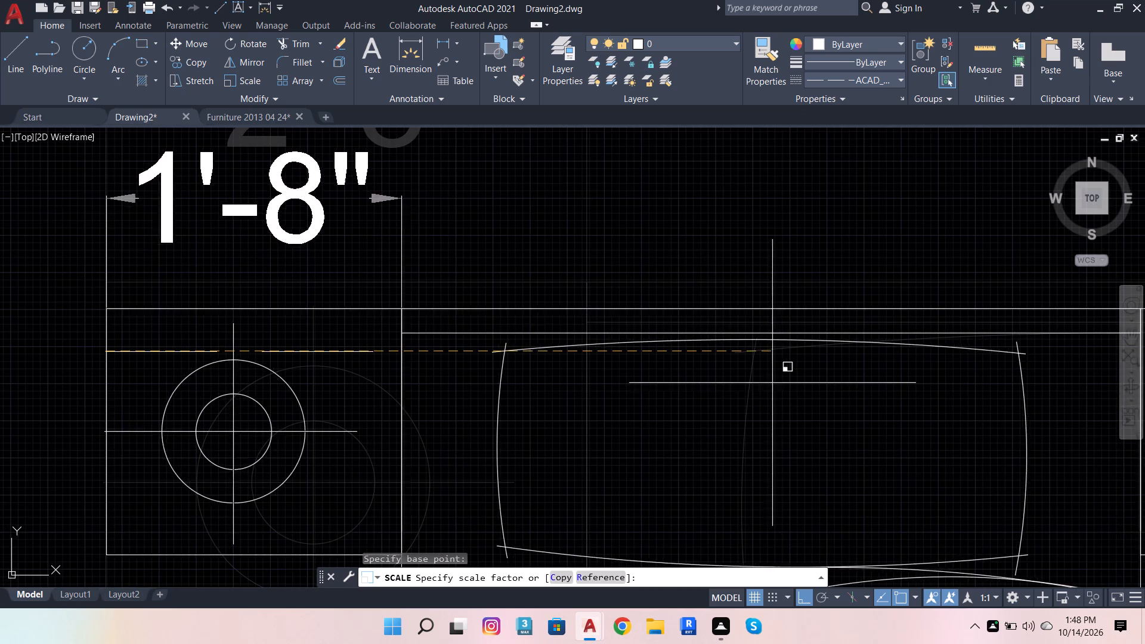
pyautogui.click(707, 394)
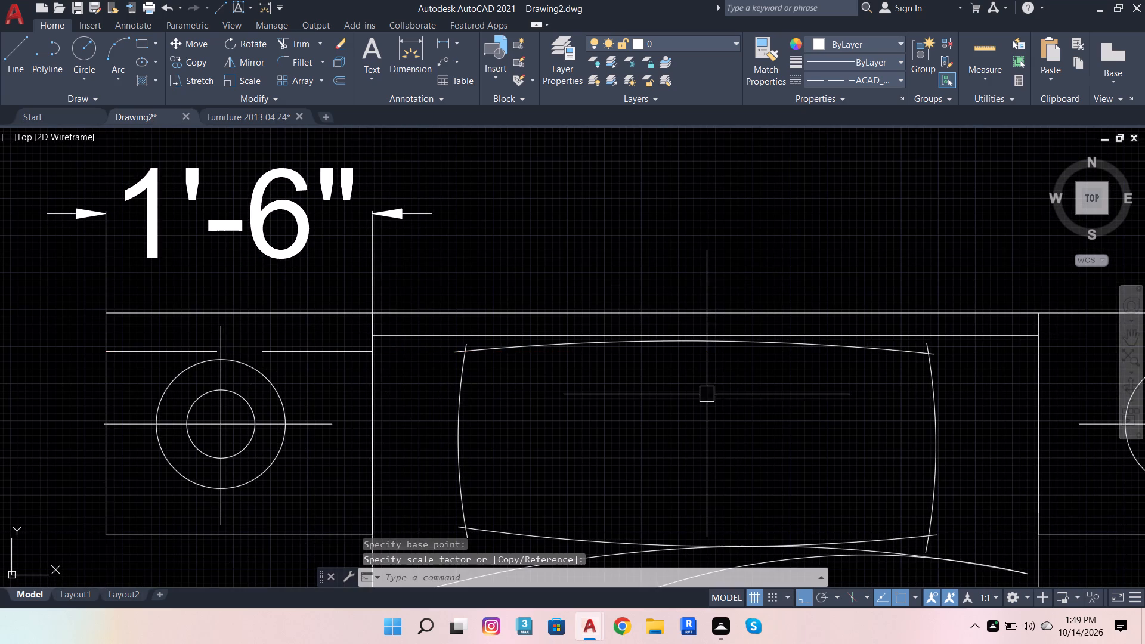
# Delete the 1'6" helper line and the width dimension from the bed's left side table.
pyautogui.click(349, 345)
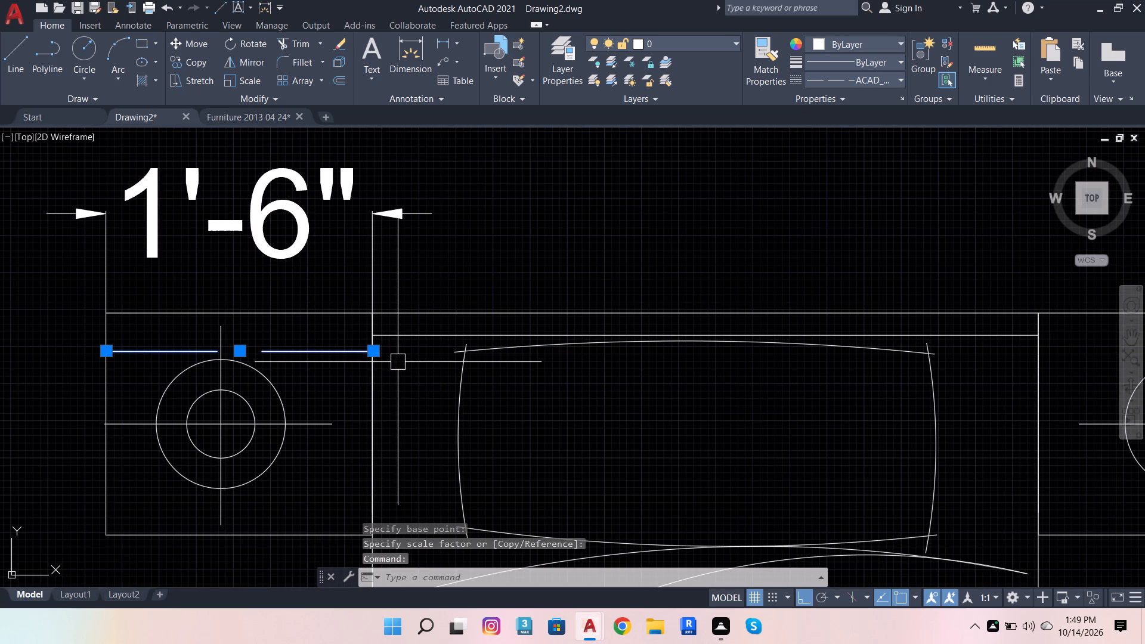
pyautogui.press('Delete')
pyautogui.click(326, 204)
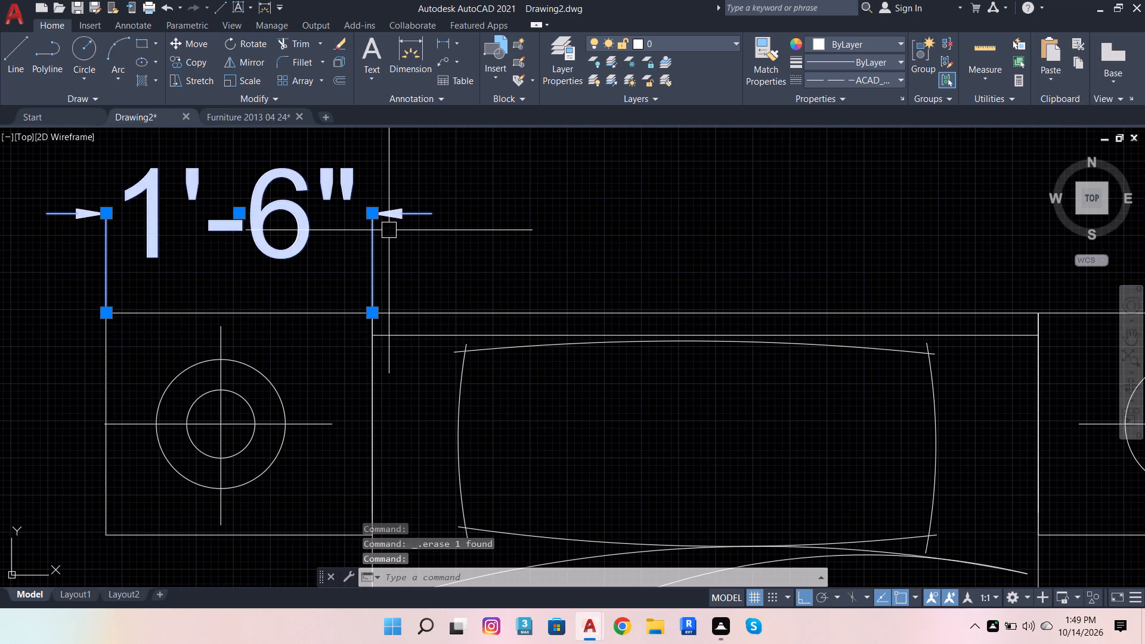
pyautogui.press('Delete')
# Group all parts of the scaled double bed and its two side tables.
pyautogui.scroll(-3, 374, 290)
pyautogui.click(246, 238)
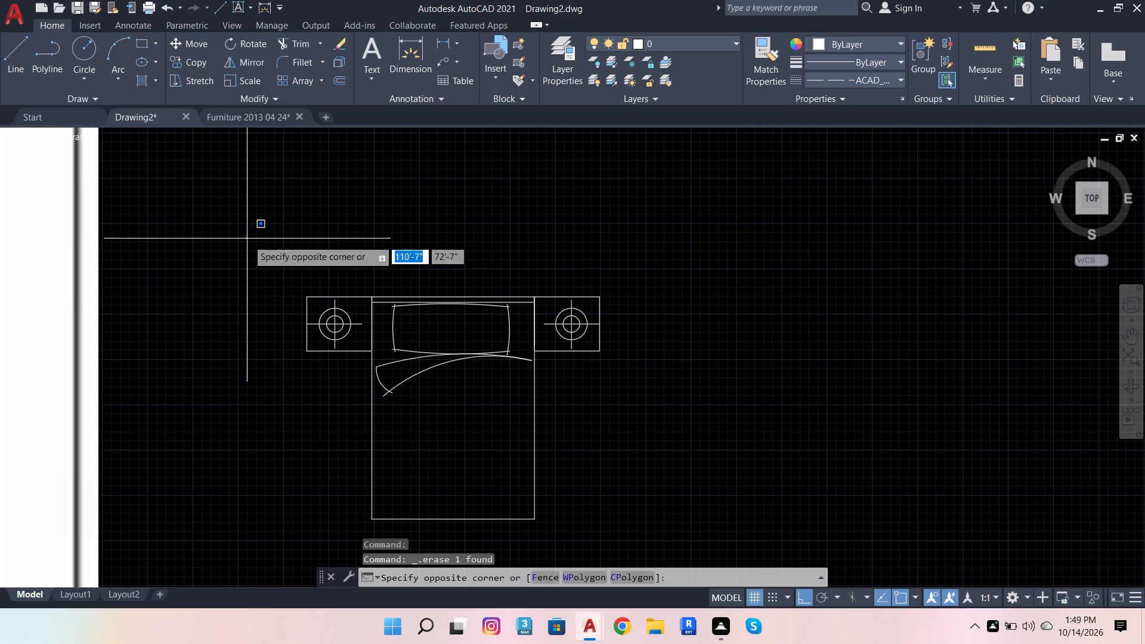
pyautogui.click(643, 532)
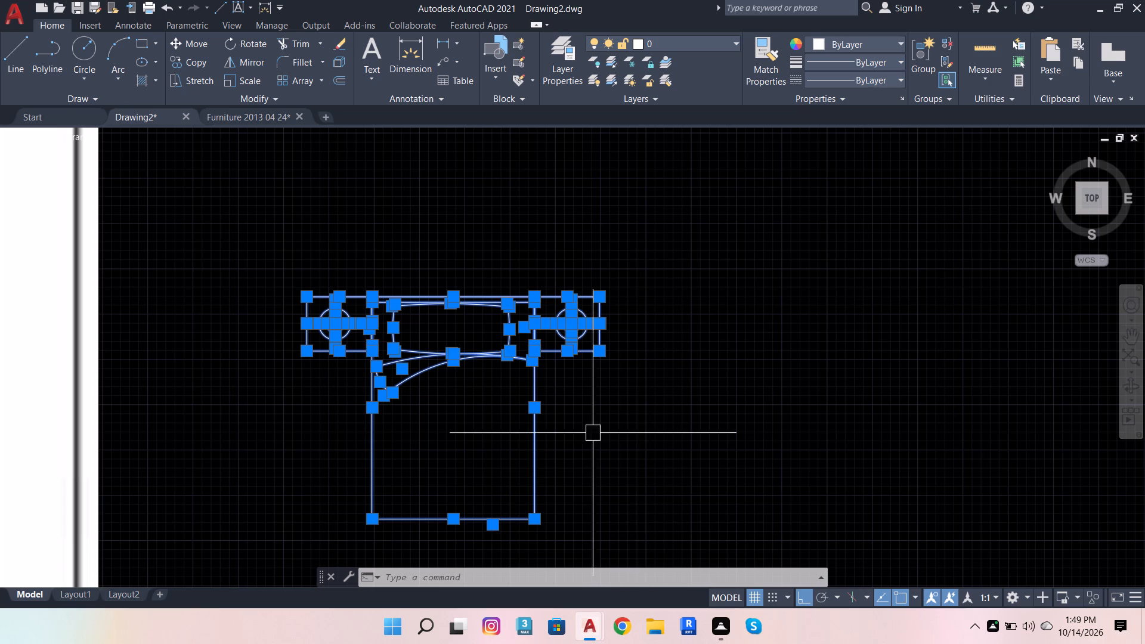
pyautogui.press('g')
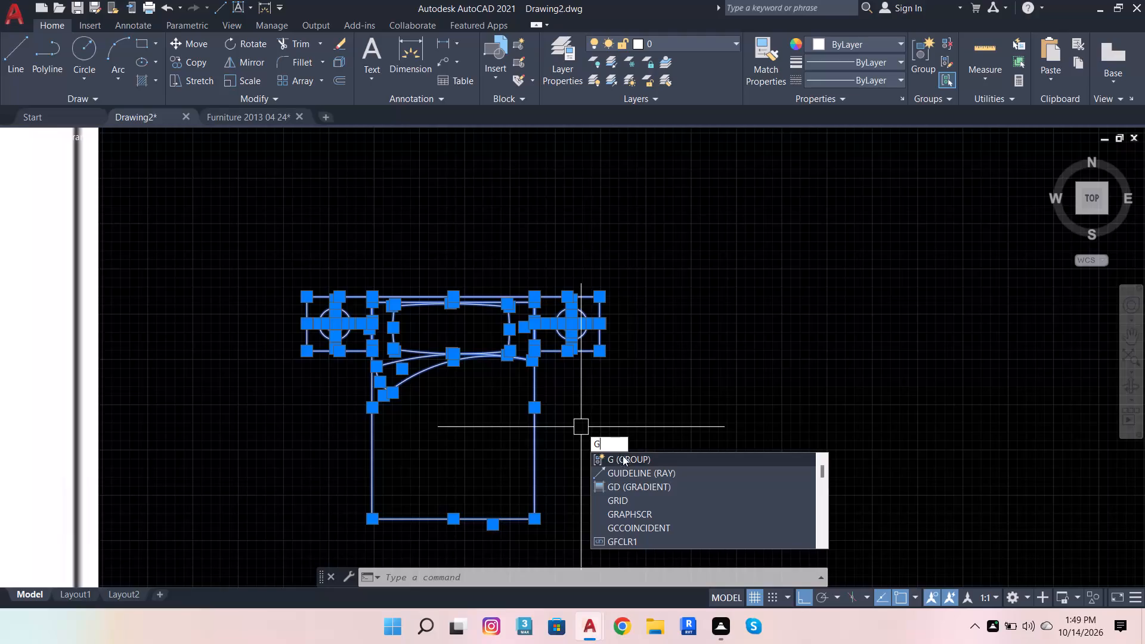
pyautogui.click(630, 463)
# Rotate the bed group 270° about the right side table's outer upper corner, so the headboard faces east.
pyautogui.click(534, 392)
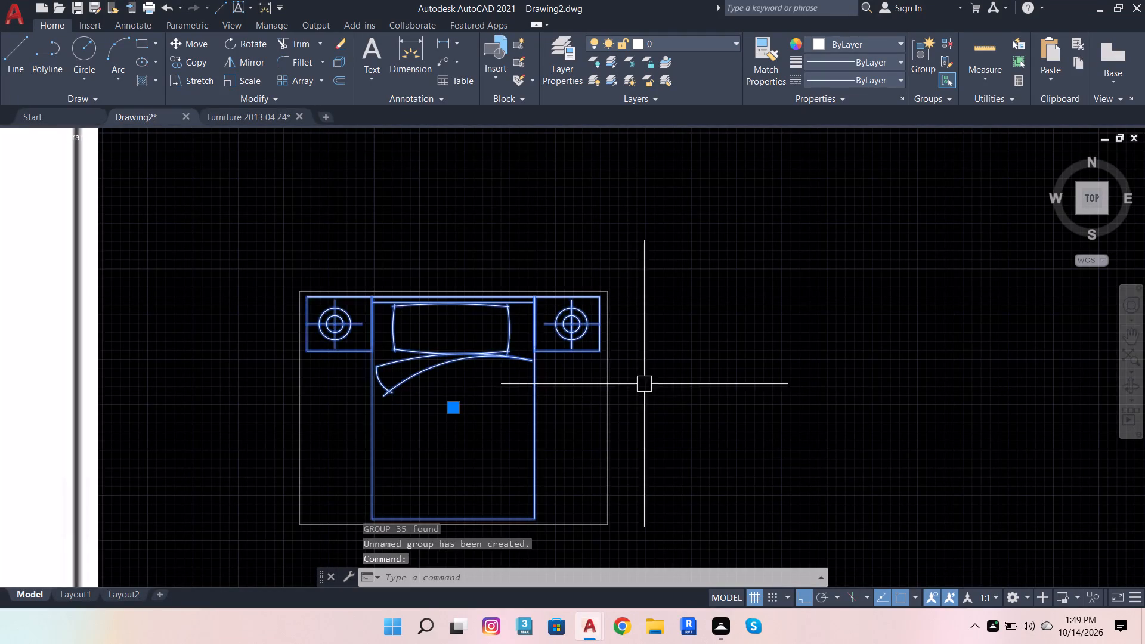
pyautogui.scroll(-5, 649, 384)
pyautogui.scroll(-1, 689, 345)
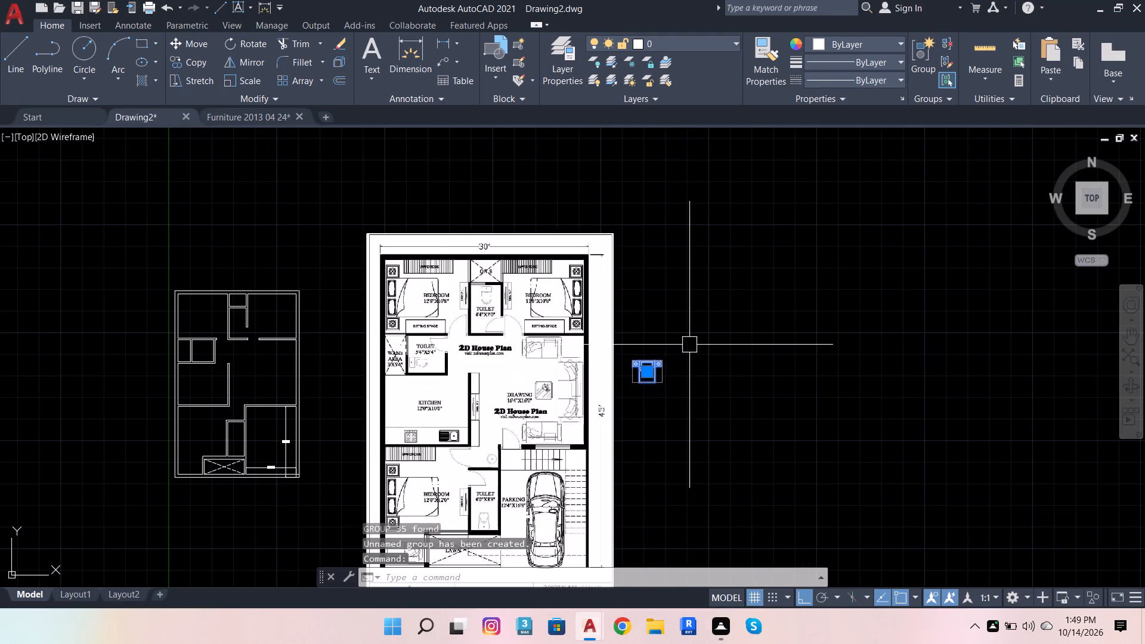
pyautogui.scroll(1, 626, 368)
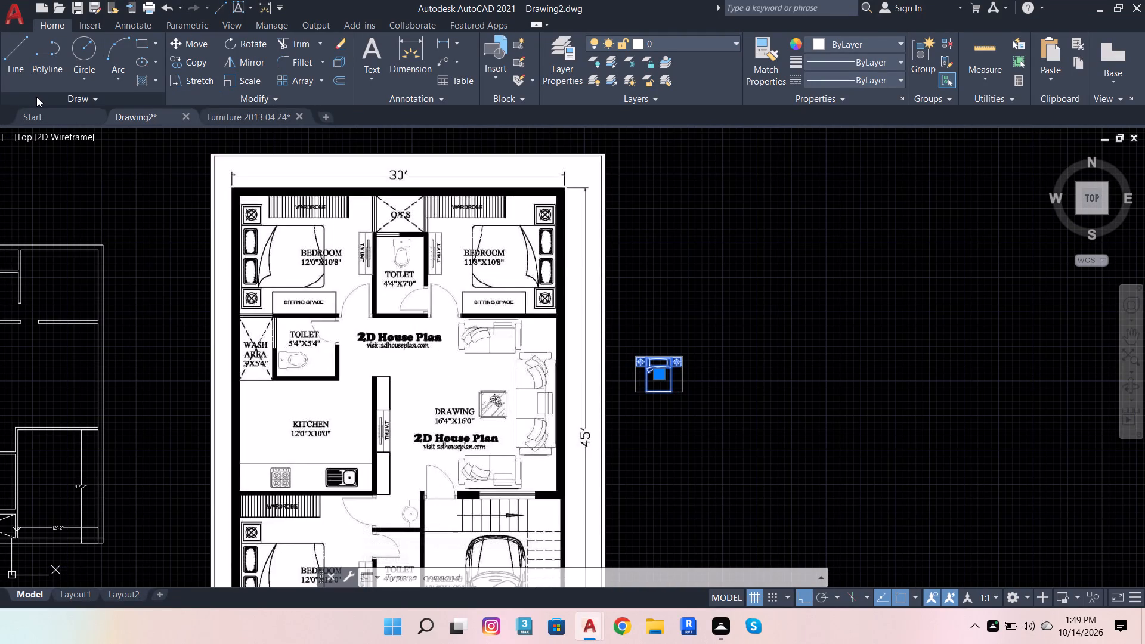
pyautogui.click(249, 39)
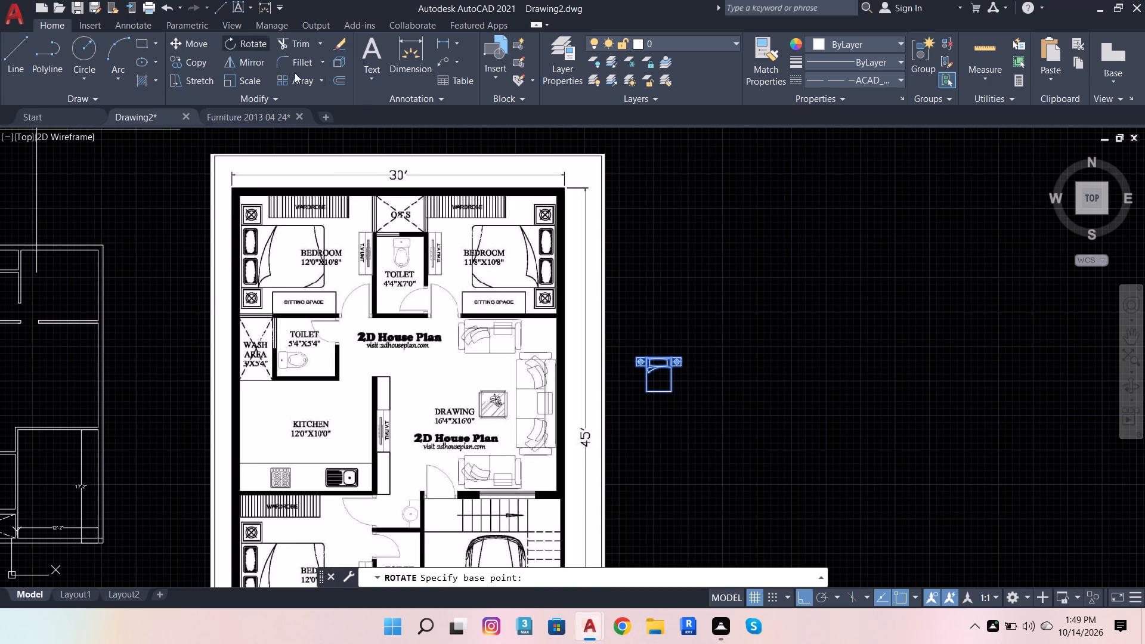
pyautogui.click(683, 352)
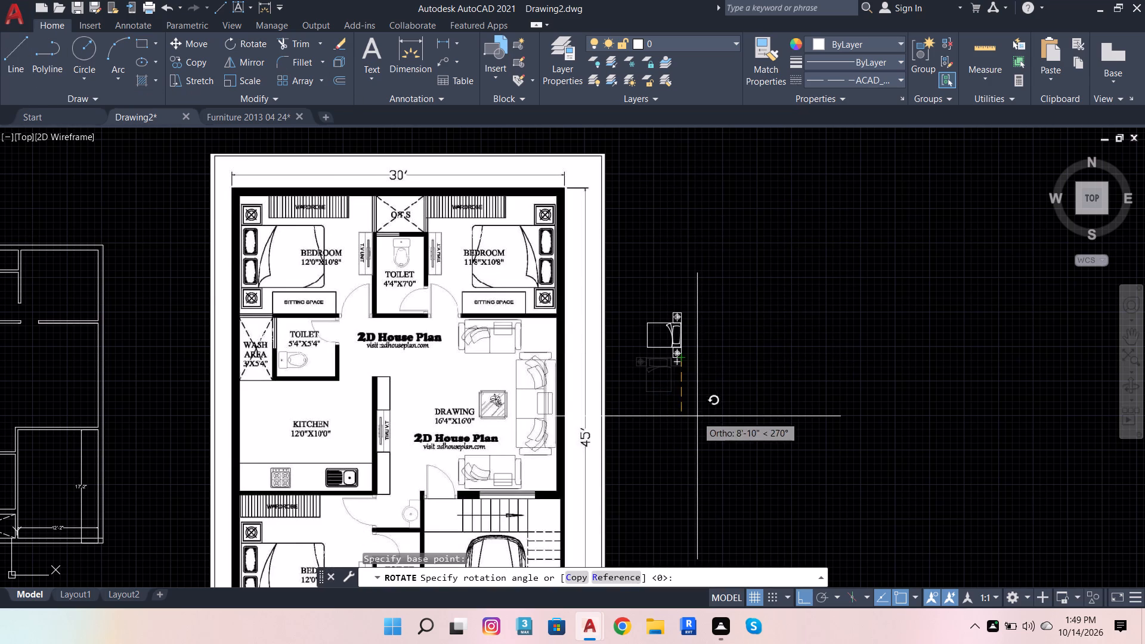
pyautogui.click(697, 416)
# Mirror the rotated bed about a vertical line just east of it, keeping the original.
pyautogui.click(674, 330)
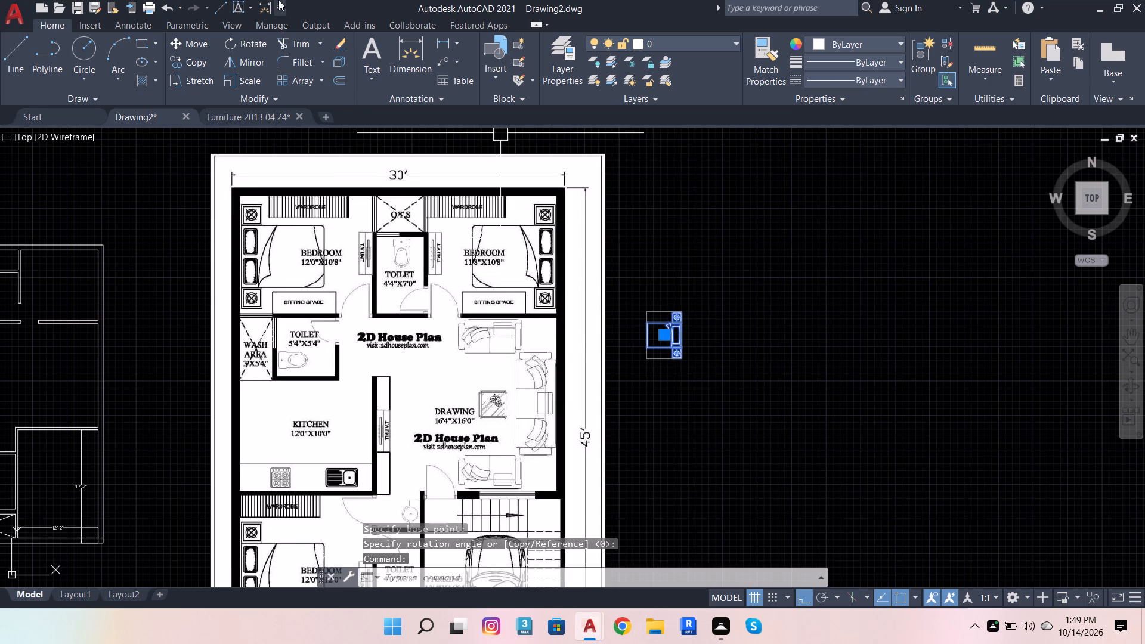
pyautogui.click(257, 58)
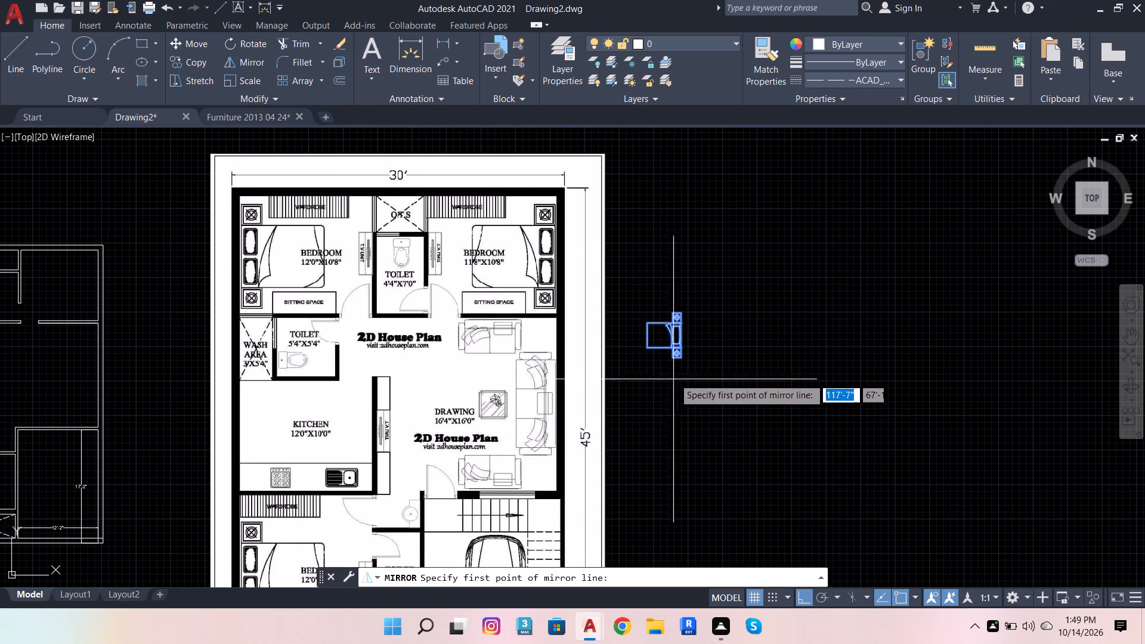
pyautogui.click(695, 363)
pyautogui.click(681, 409)
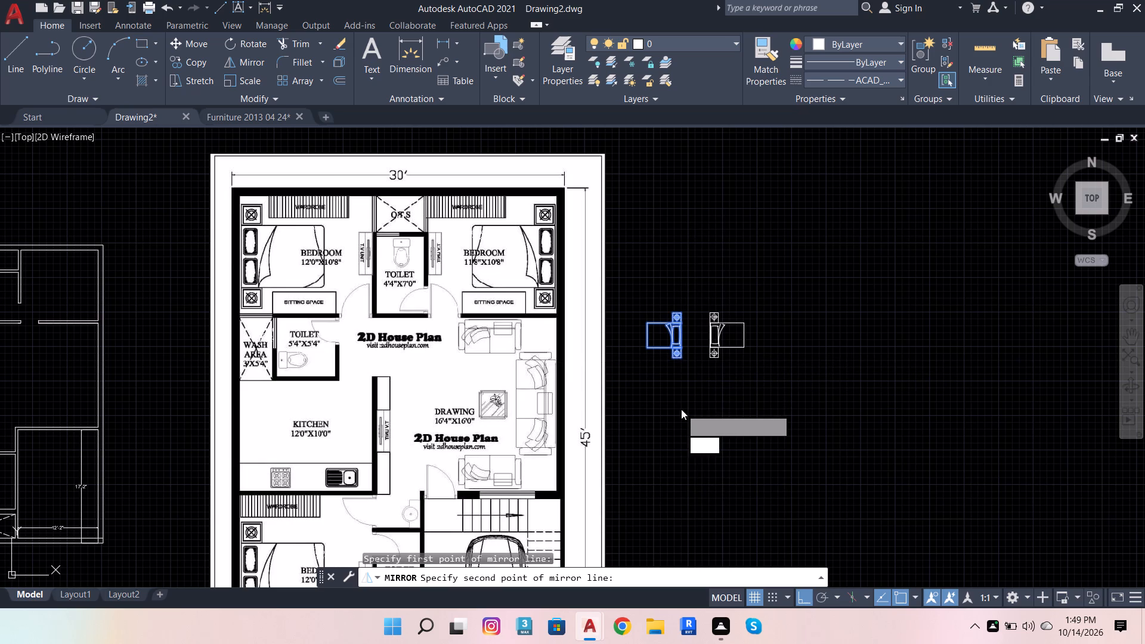
pyautogui.moveTo(710, 459); pyautogui.dragTo(681, 409)
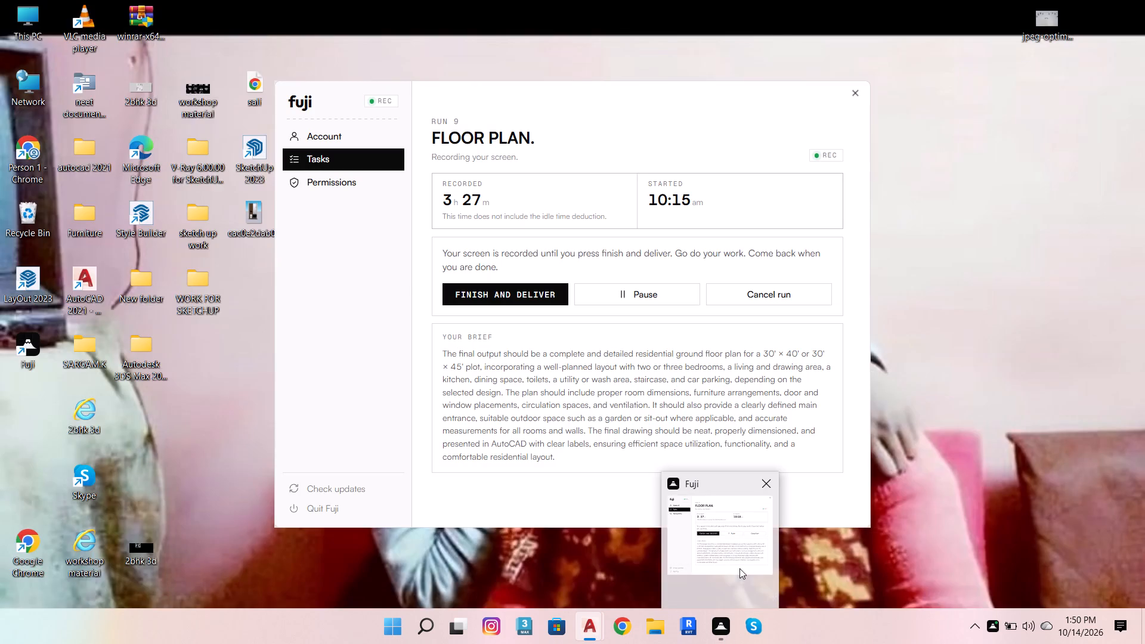
# Move the original bed by its upper headboard-side corner to the inner north-east corner of the drafted plan's upper-right bedroom.
pyautogui.scroll(-1, 739, 378)
pyautogui.scroll(2, 711, 366)
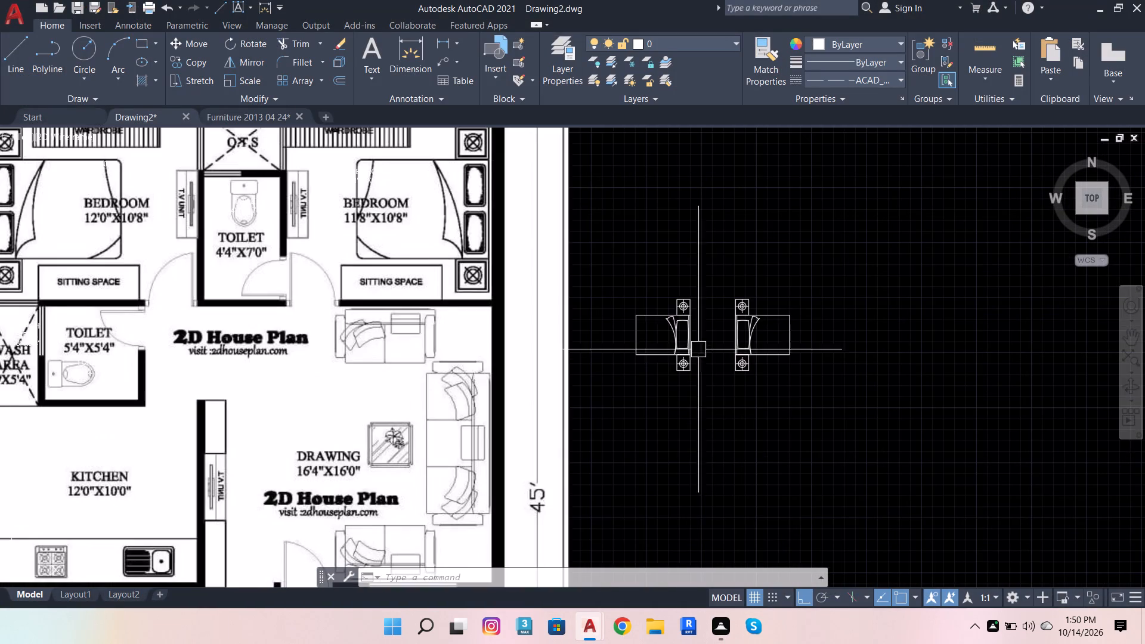
pyautogui.scroll(-1, 716, 364)
pyautogui.click(697, 340)
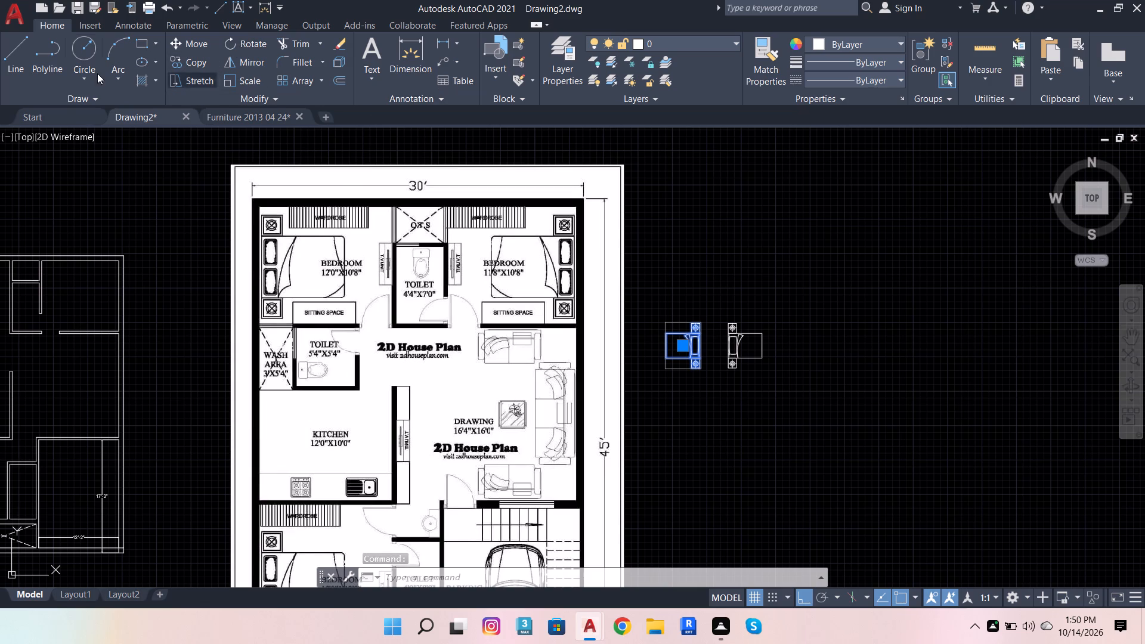
pyautogui.click(187, 43)
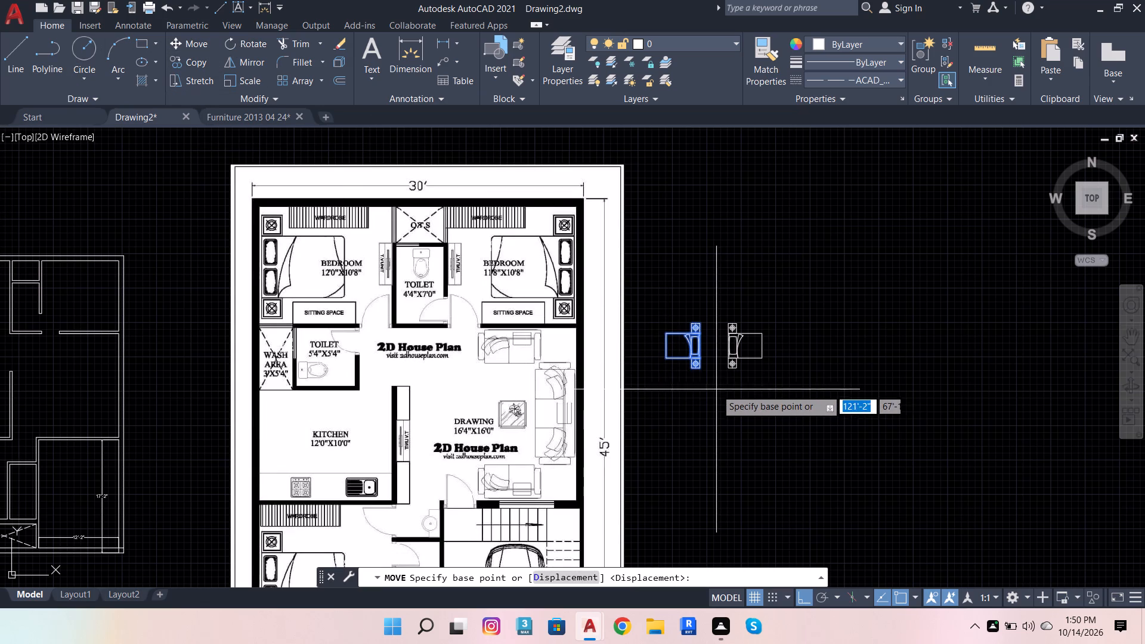
pyautogui.scroll(1, 717, 380)
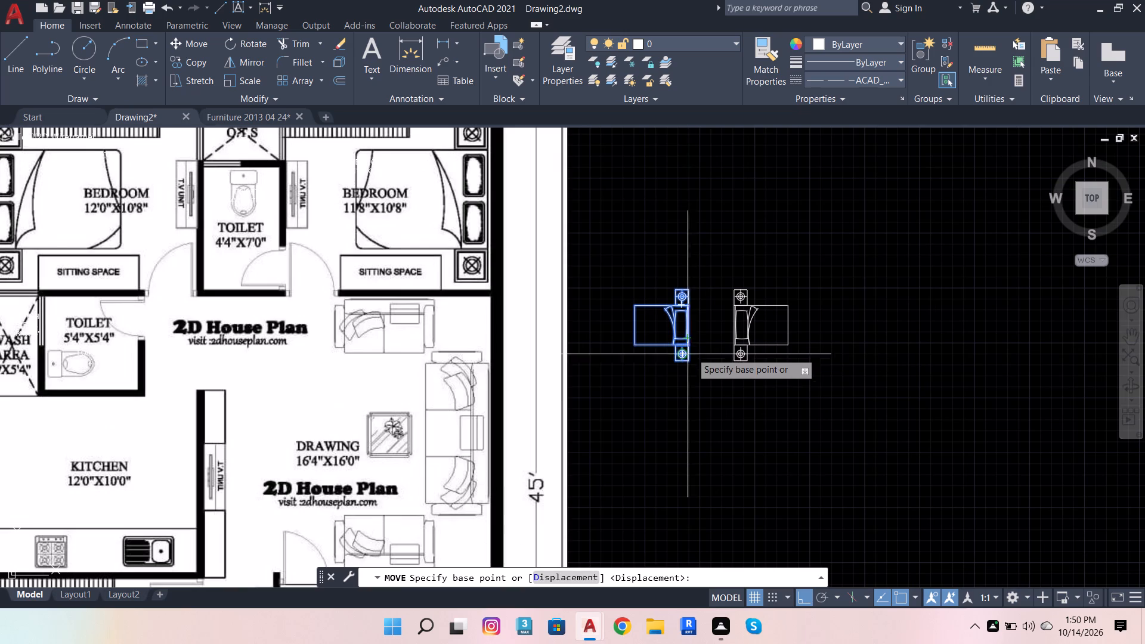
pyautogui.click(687, 287)
pyautogui.scroll(-3, 754, 397)
pyautogui.scroll(2, 515, 349)
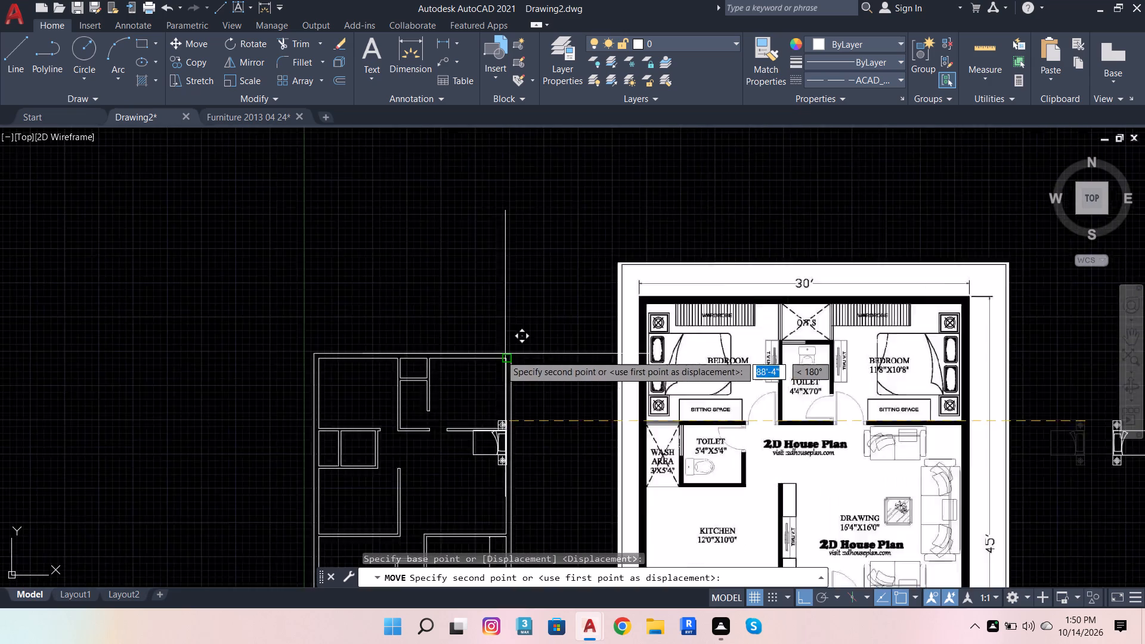
pyautogui.scroll(1, 499, 355)
pyautogui.scroll(-1, 495, 371)
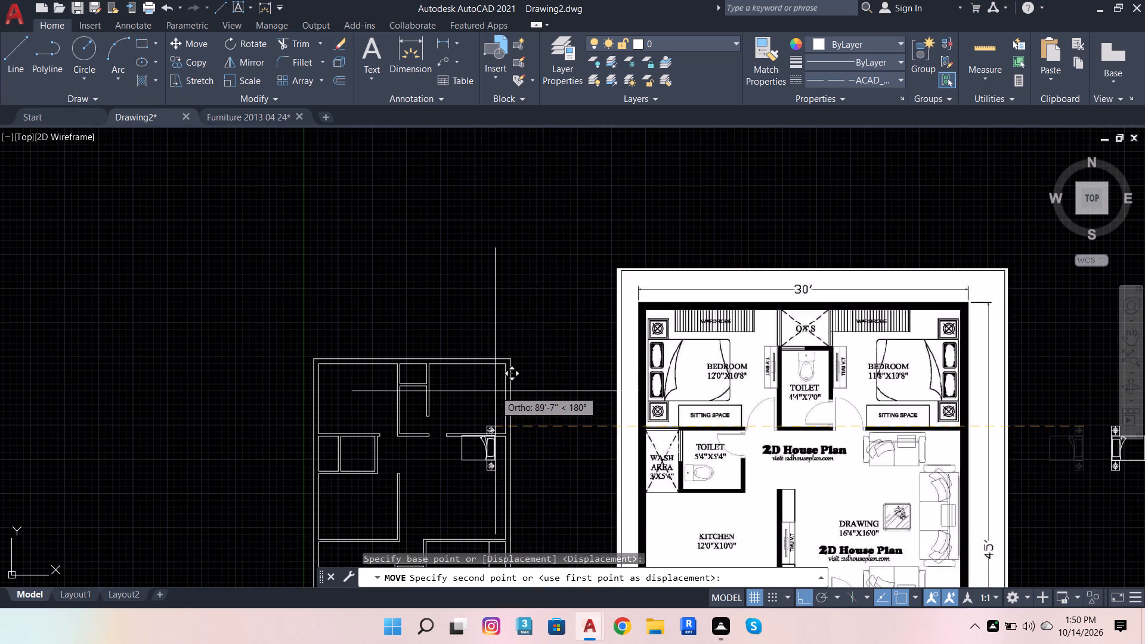
pyautogui.scroll(2, 495, 395)
pyautogui.click(522, 320)
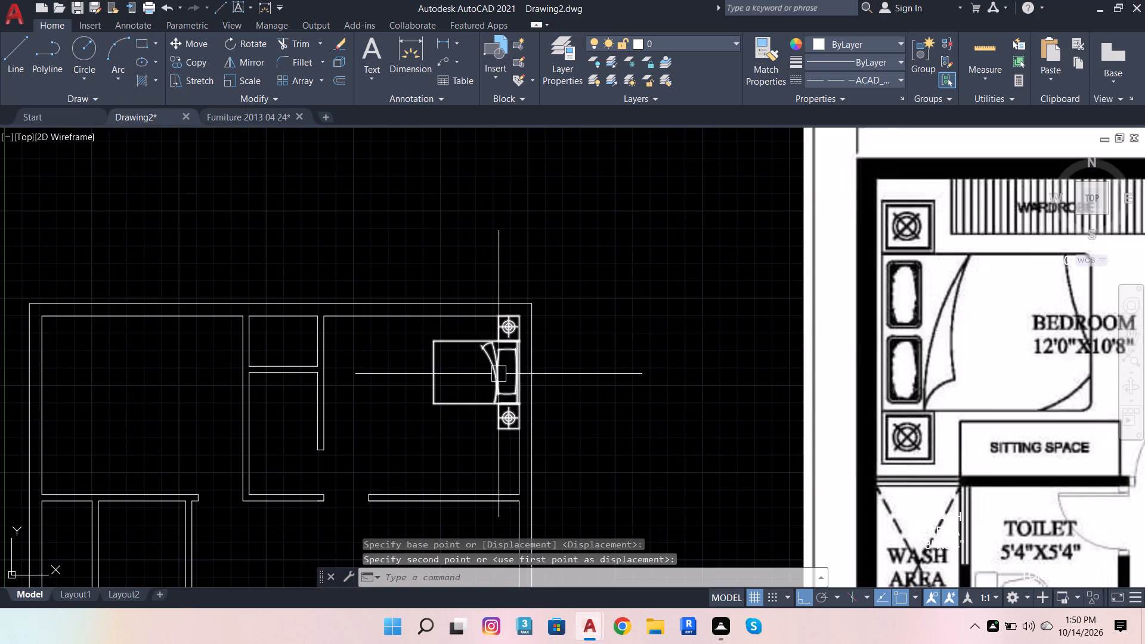
# Move the upper-right bedroom's bed about 2'-11" south with Ortho off, keeping its headboard beside the east wall's inner face.
pyautogui.click(499, 374)
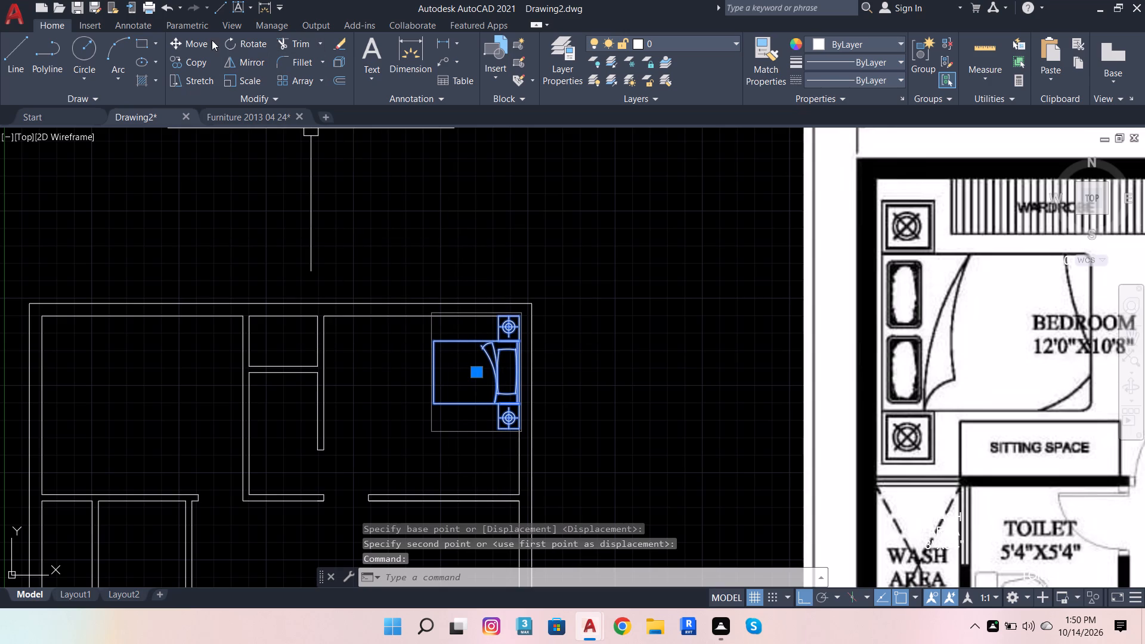
pyautogui.click(175, 48)
pyautogui.scroll(-2, 445, 383)
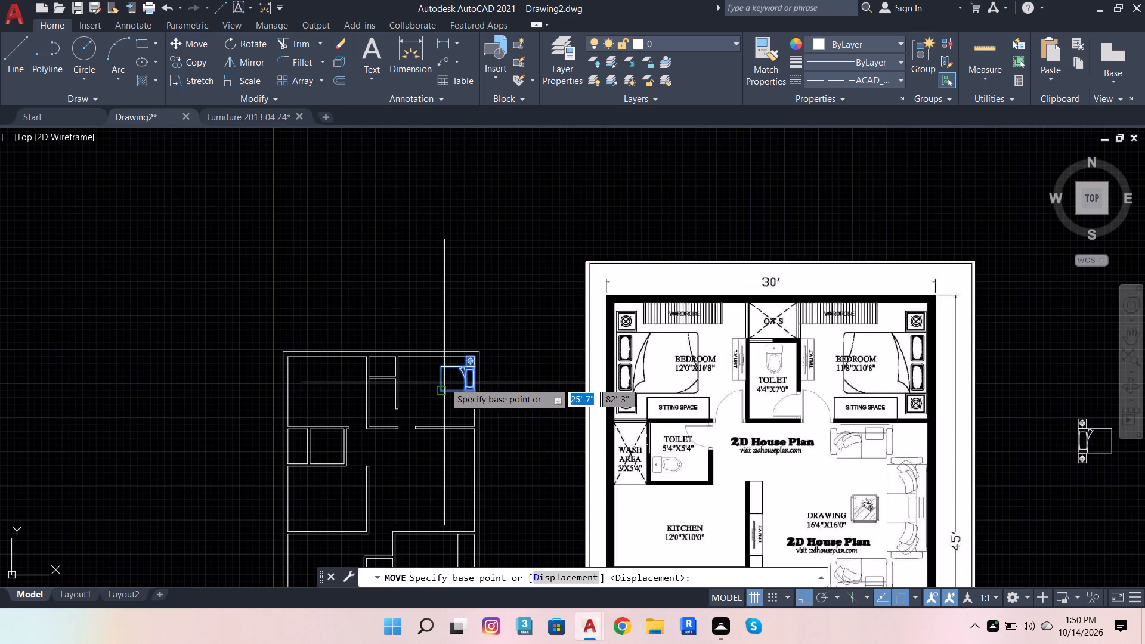
pyautogui.scroll(3, 498, 421)
pyautogui.scroll(3, 367, 345)
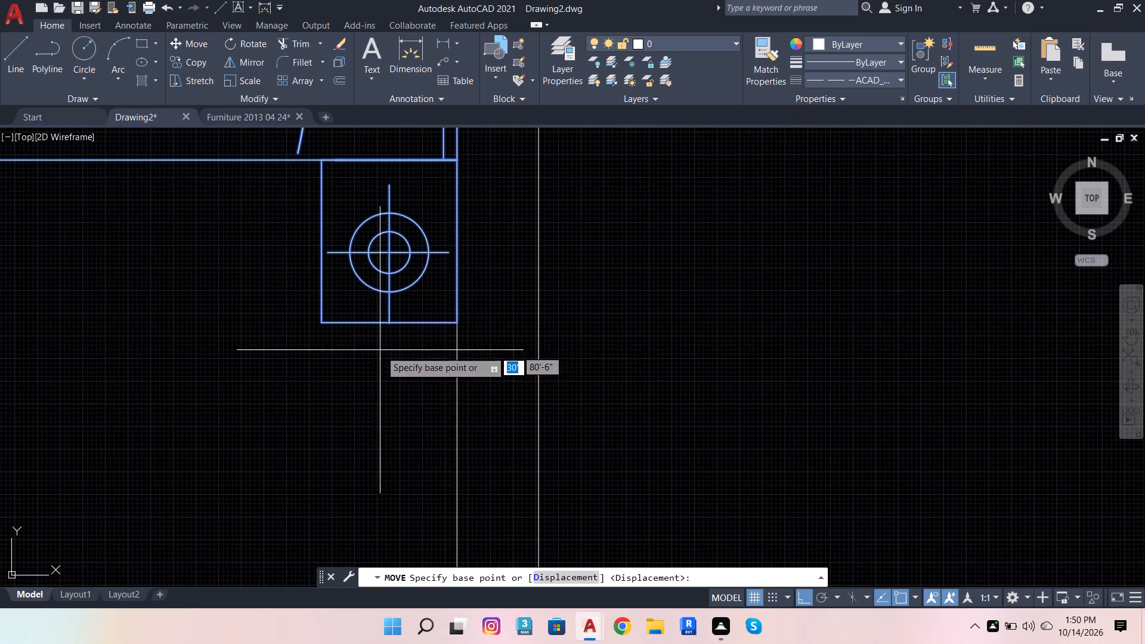
pyautogui.click(455, 324)
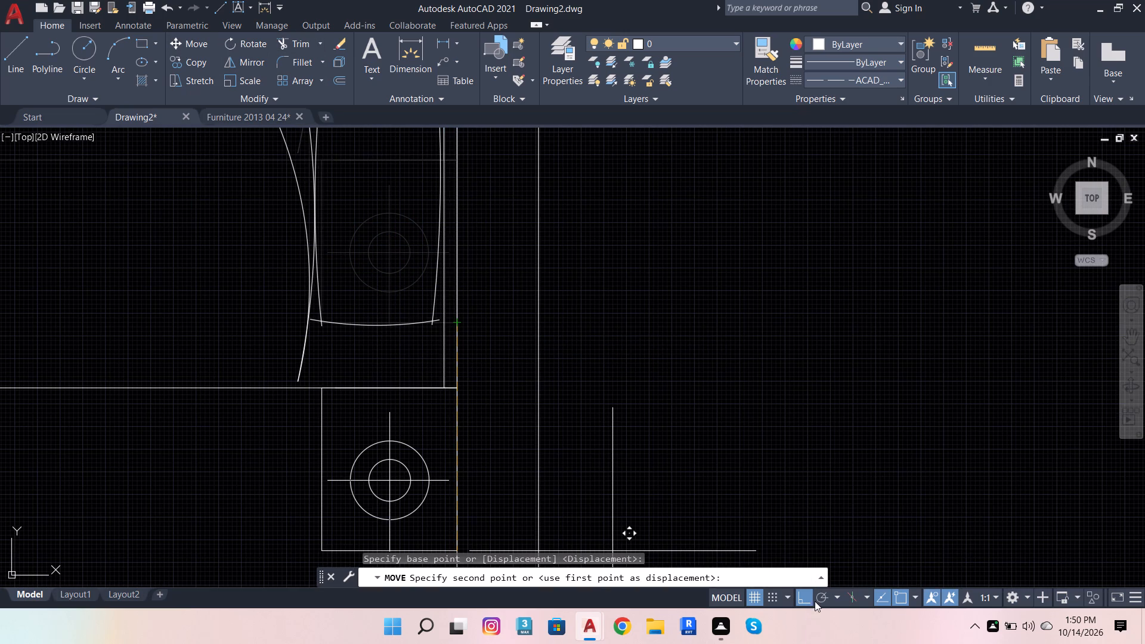
pyautogui.click(809, 592)
pyautogui.scroll(-3, 864, 490)
pyautogui.scroll(2, 691, 478)
pyautogui.scroll(-1, 800, 453)
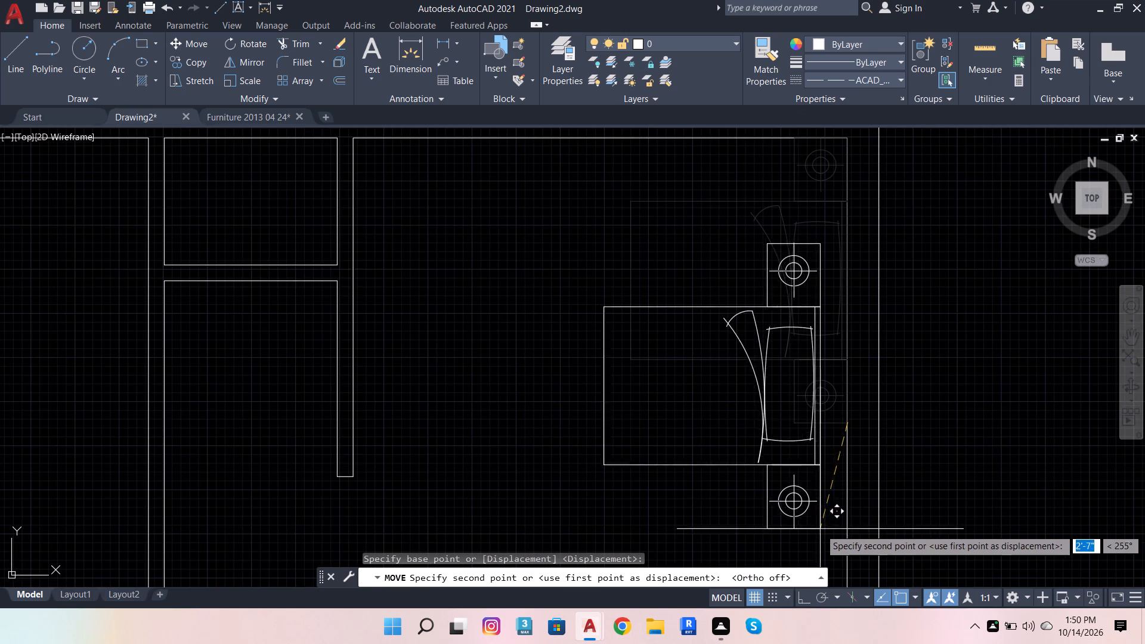
pyautogui.scroll(2, 838, 545)
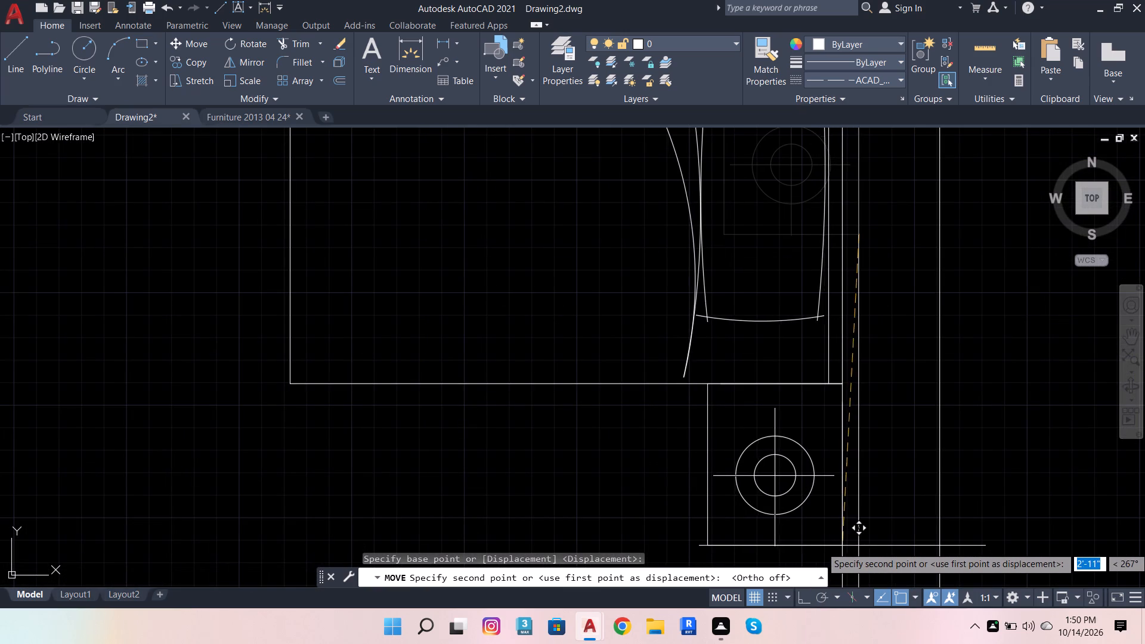
pyautogui.scroll(1, 845, 550)
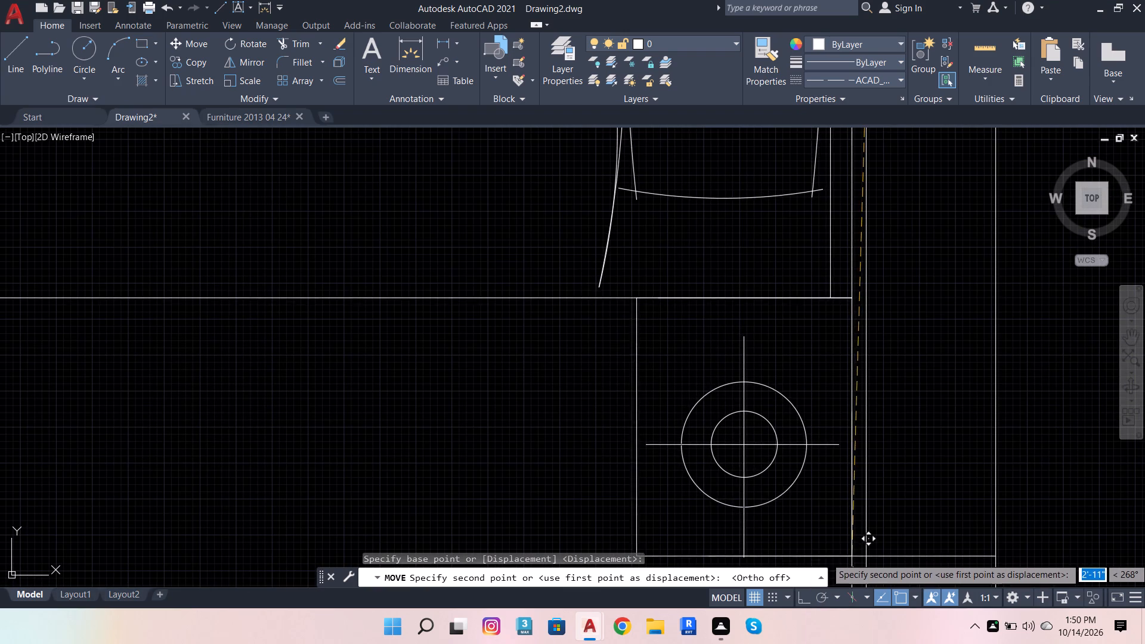
pyautogui.click(855, 559)
# Copy the mirrored bed by its lower headboard-side corner to the upper-left bedroom's west wall, slightly above the room's south wall.
pyautogui.scroll(-5, 830, 439)
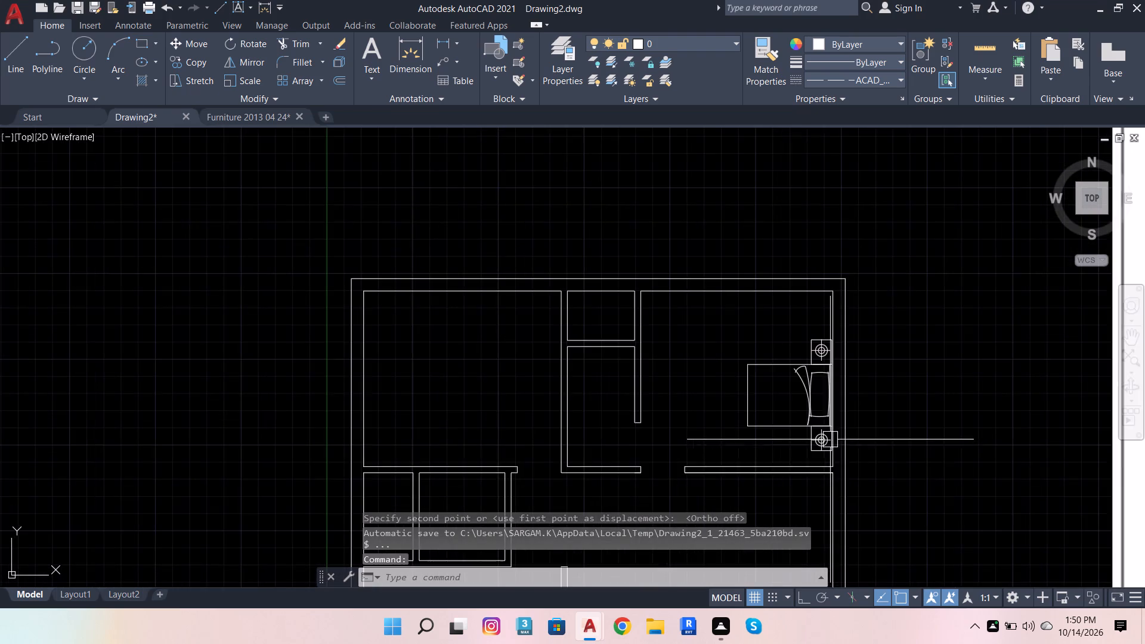
pyautogui.scroll(2, 822, 475)
pyautogui.scroll(-1, 804, 487)
pyautogui.scroll(-3, 731, 494)
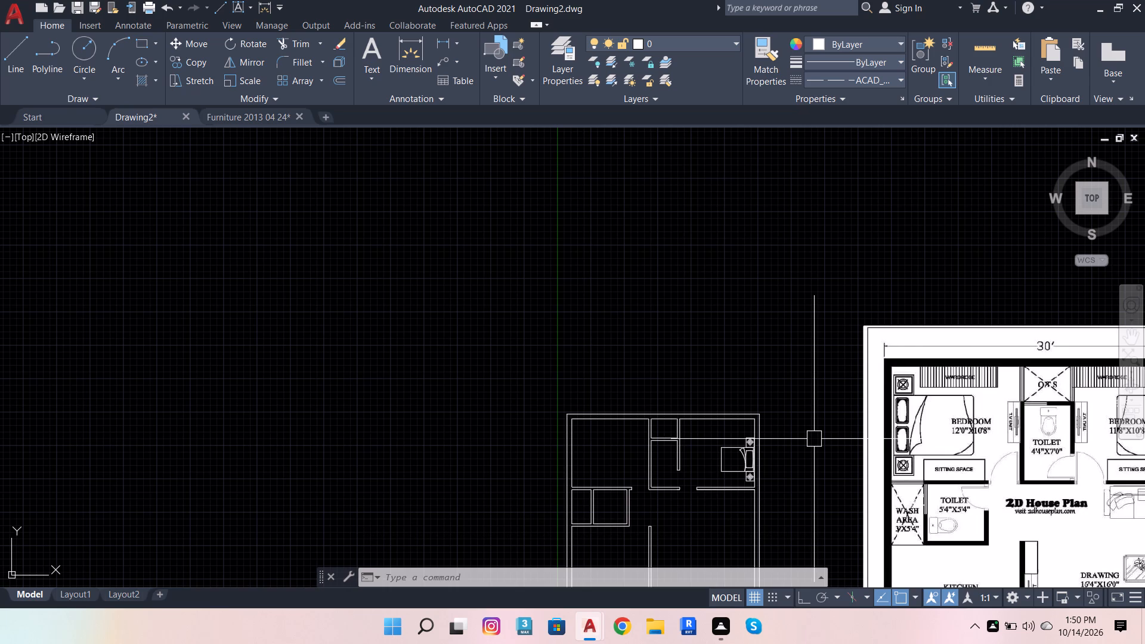
pyautogui.scroll(-1, 686, 362)
pyautogui.scroll(1, 694, 426)
pyautogui.scroll(-1, 727, 389)
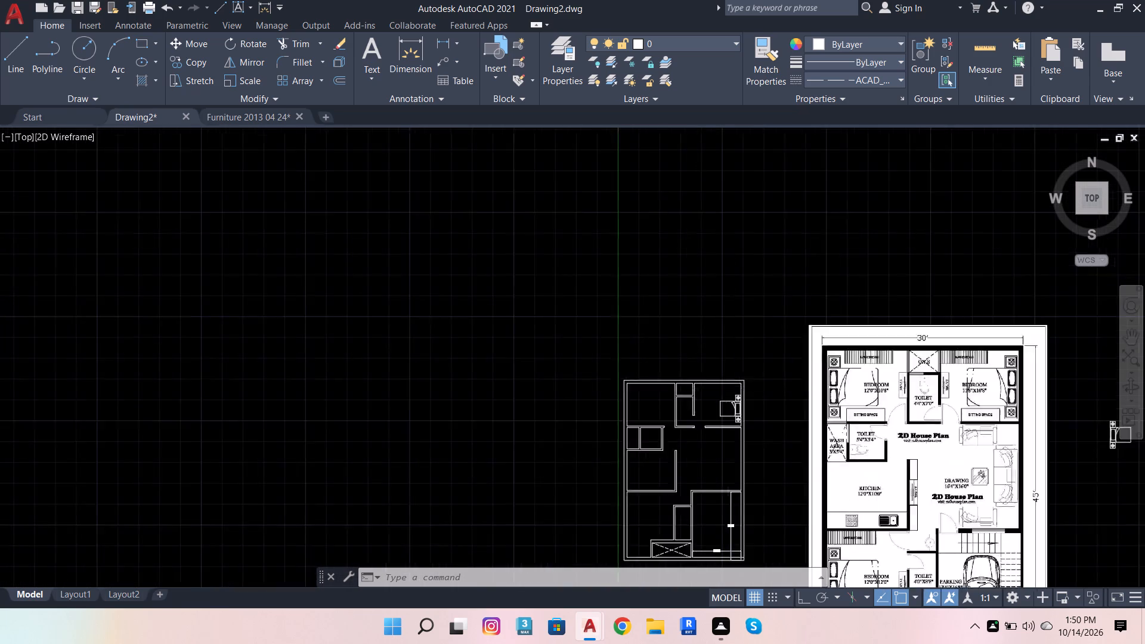
pyautogui.scroll(-1, 727, 389)
pyautogui.scroll(2, 981, 423)
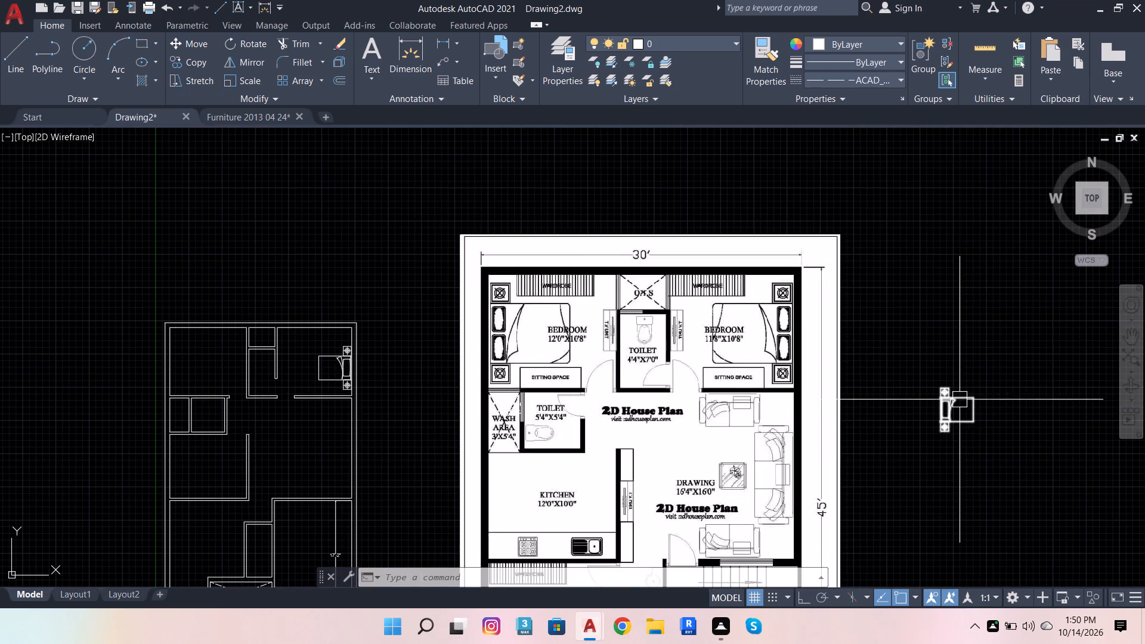
pyautogui.click(958, 398)
pyautogui.click(171, 58)
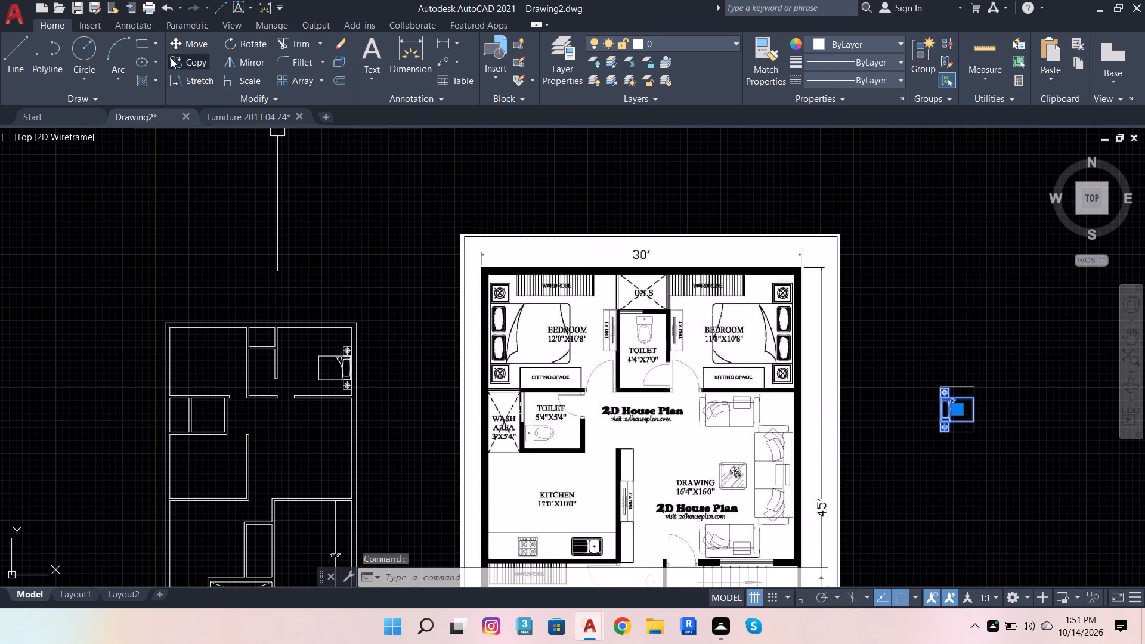
pyautogui.scroll(2, 925, 431)
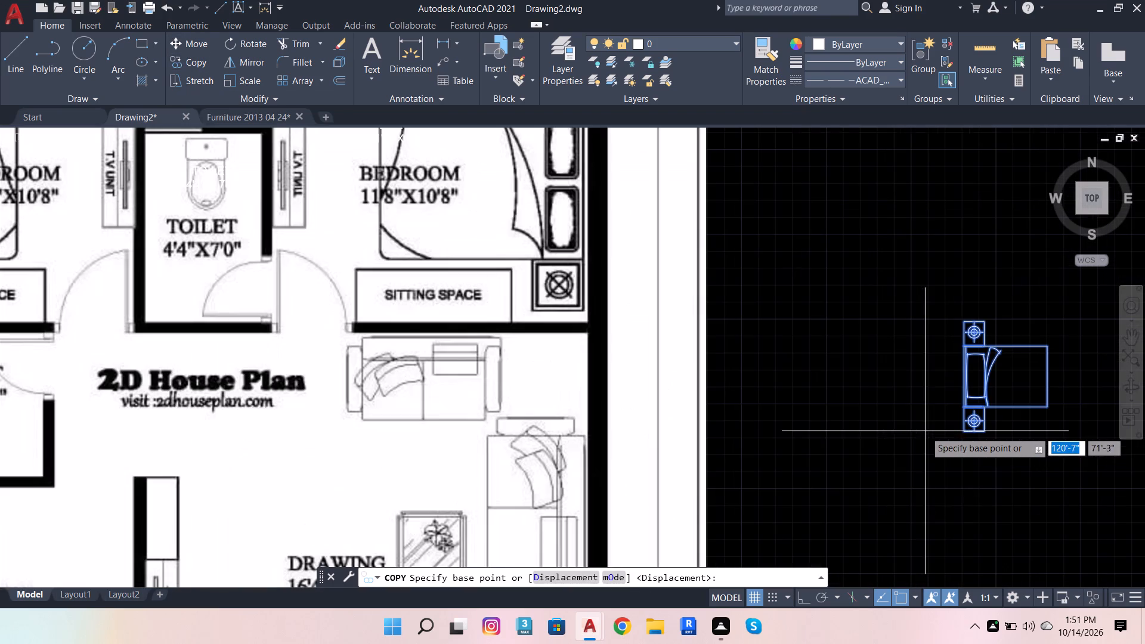
pyautogui.click(962, 433)
pyautogui.scroll(-2, 945, 291)
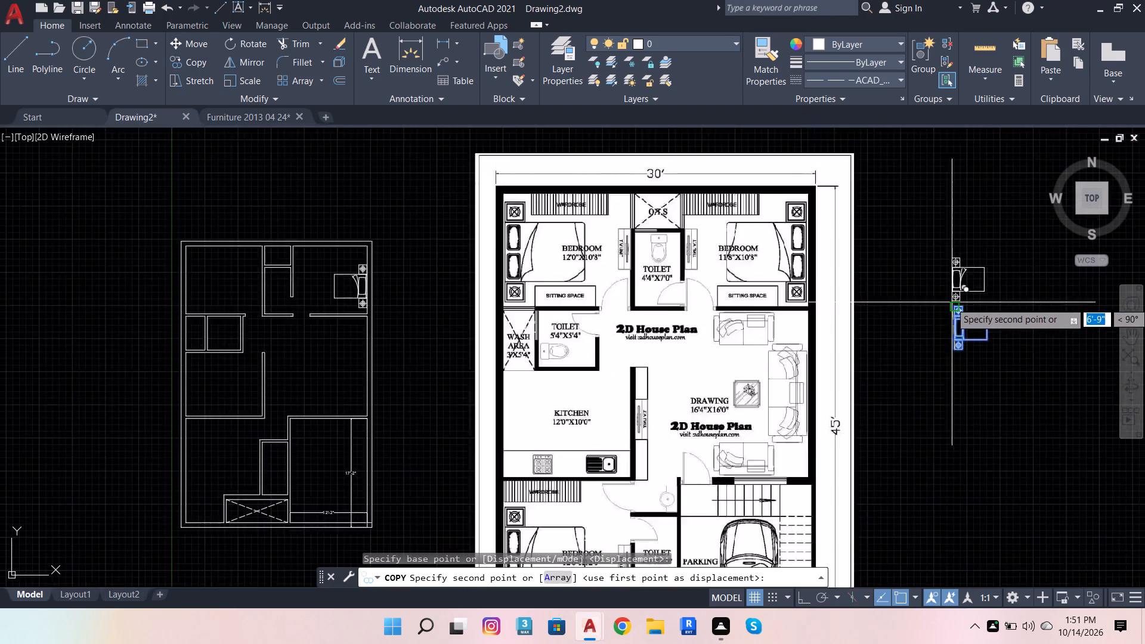
pyautogui.scroll(-1, 952, 302)
pyautogui.scroll(3, 503, 313)
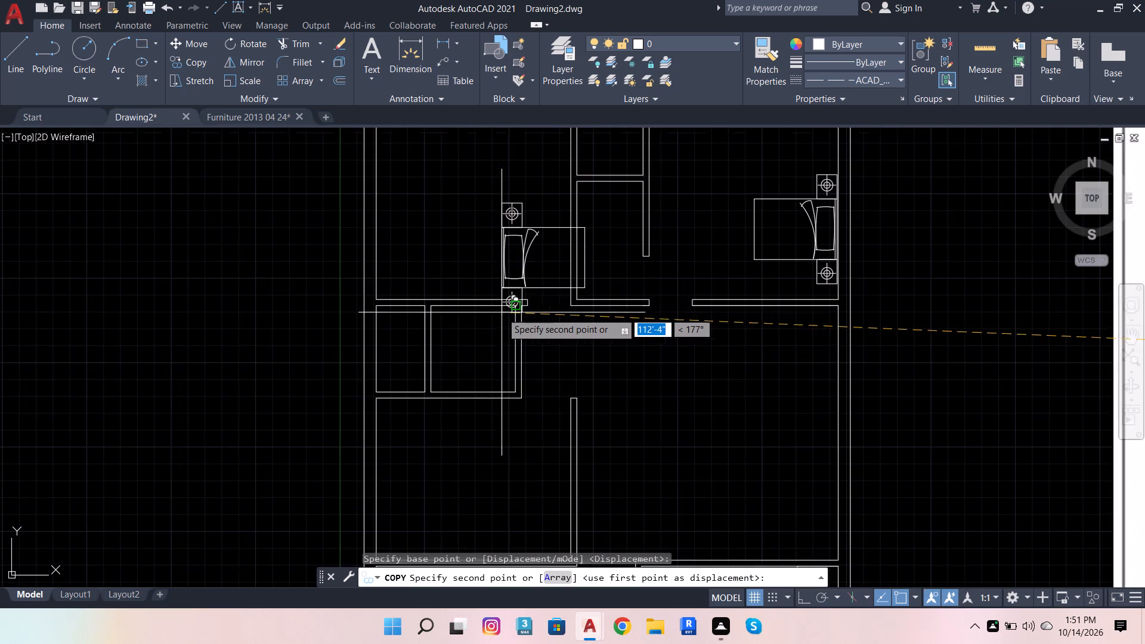
pyautogui.scroll(-2, 513, 296)
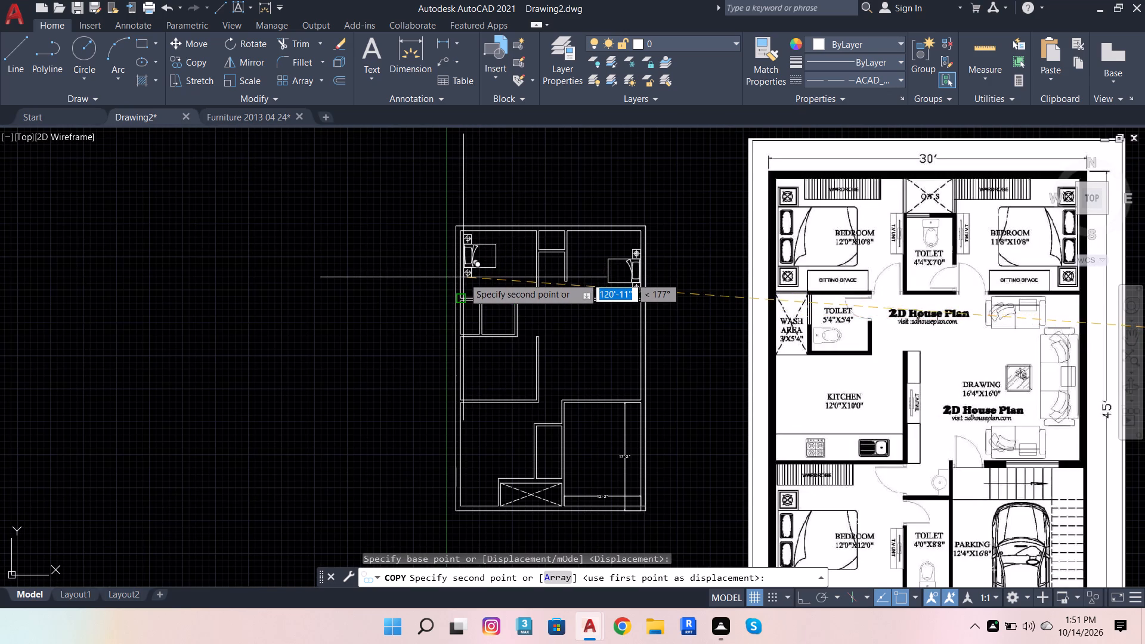
pyautogui.scroll(4, 462, 277)
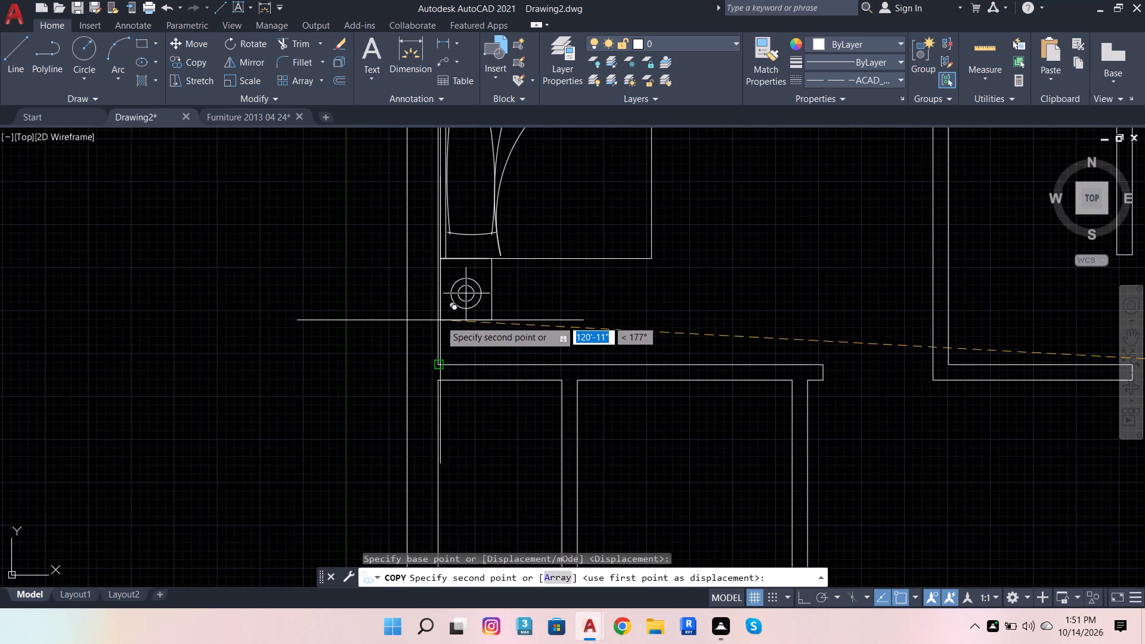
pyautogui.scroll(2, 440, 320)
pyautogui.click(440, 320)
# Place another copy of the mirrored bed beside the west wall of the lower-left bedroom, north-west of the crossed rectangle, and finish copying.
pyautogui.scroll(-2, 544, 316)
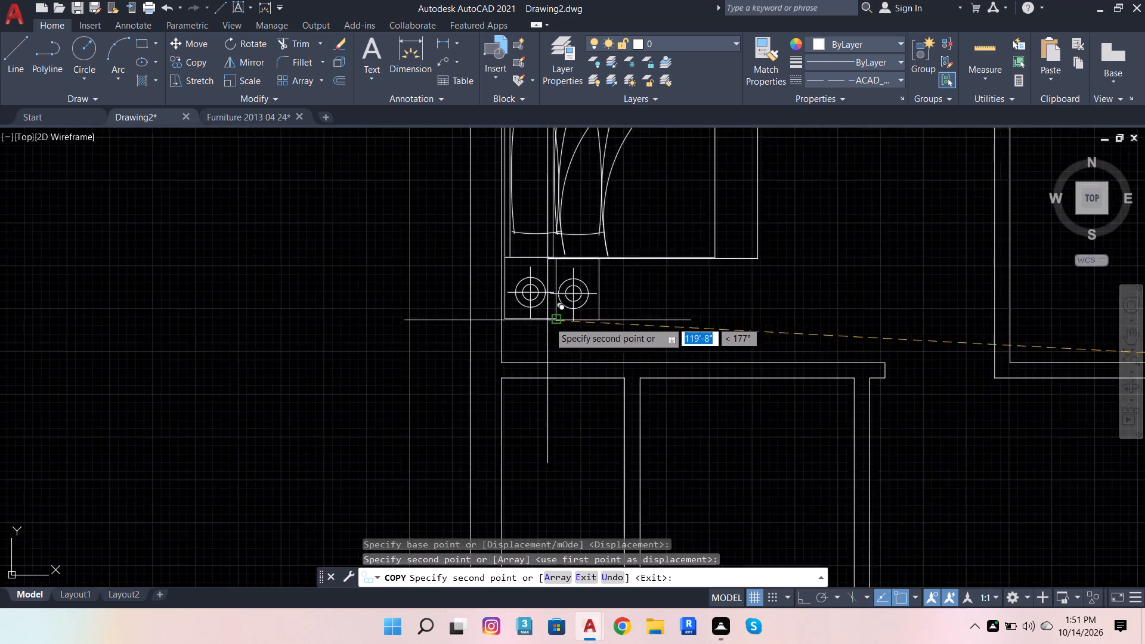
pyautogui.scroll(-6, 549, 321)
pyautogui.scroll(4, 553, 410)
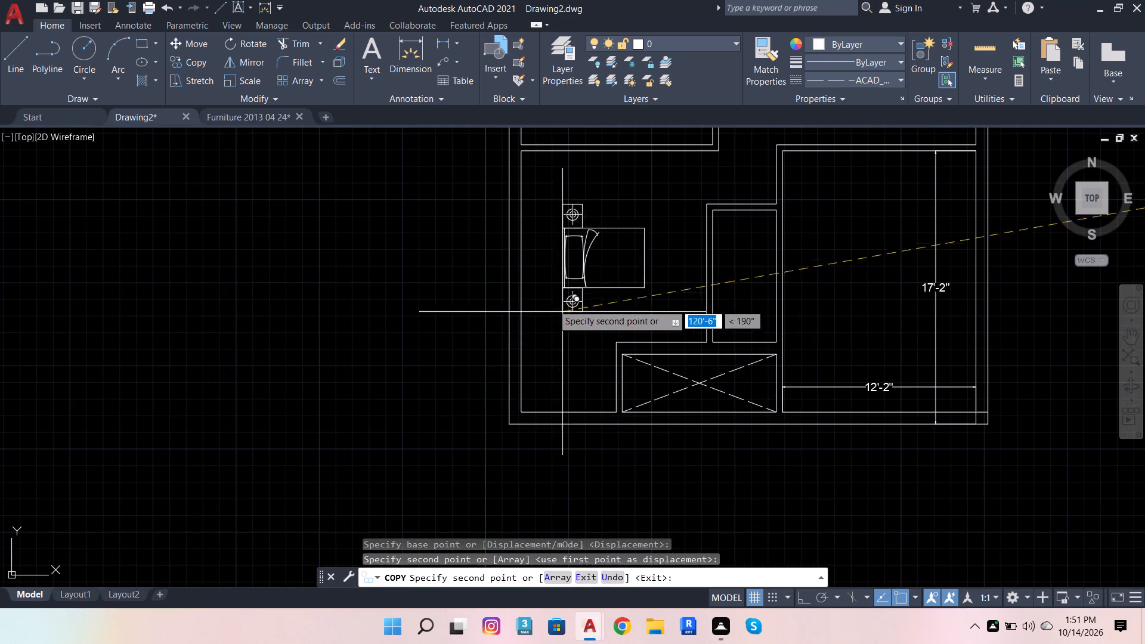
pyautogui.scroll(3, 536, 293)
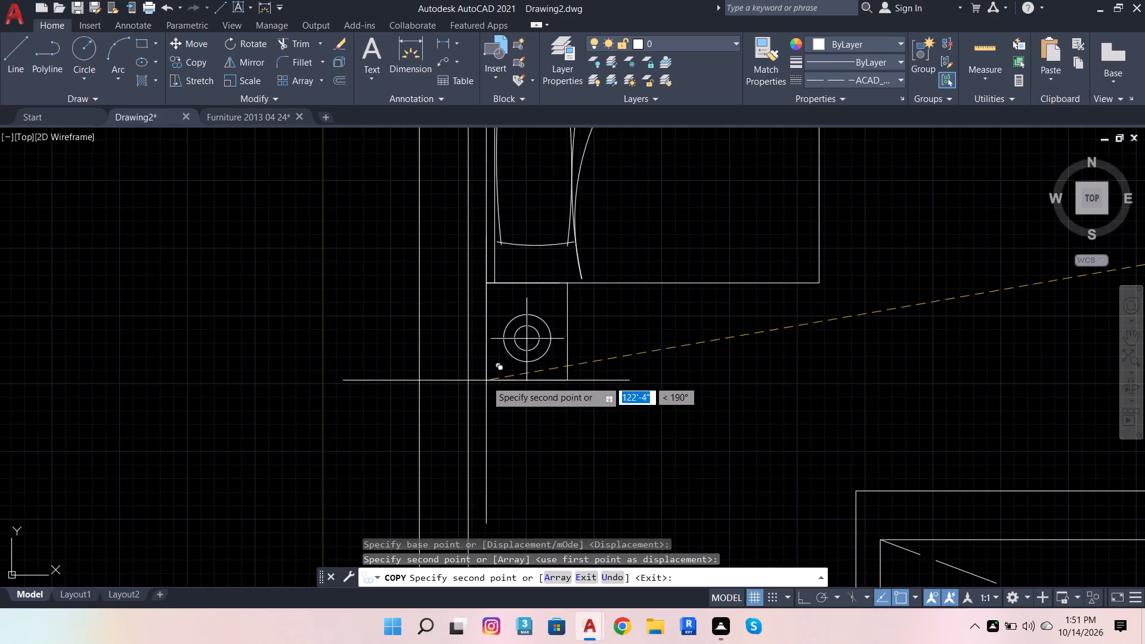
pyautogui.click(481, 396)
pyautogui.scroll(-4, 611, 394)
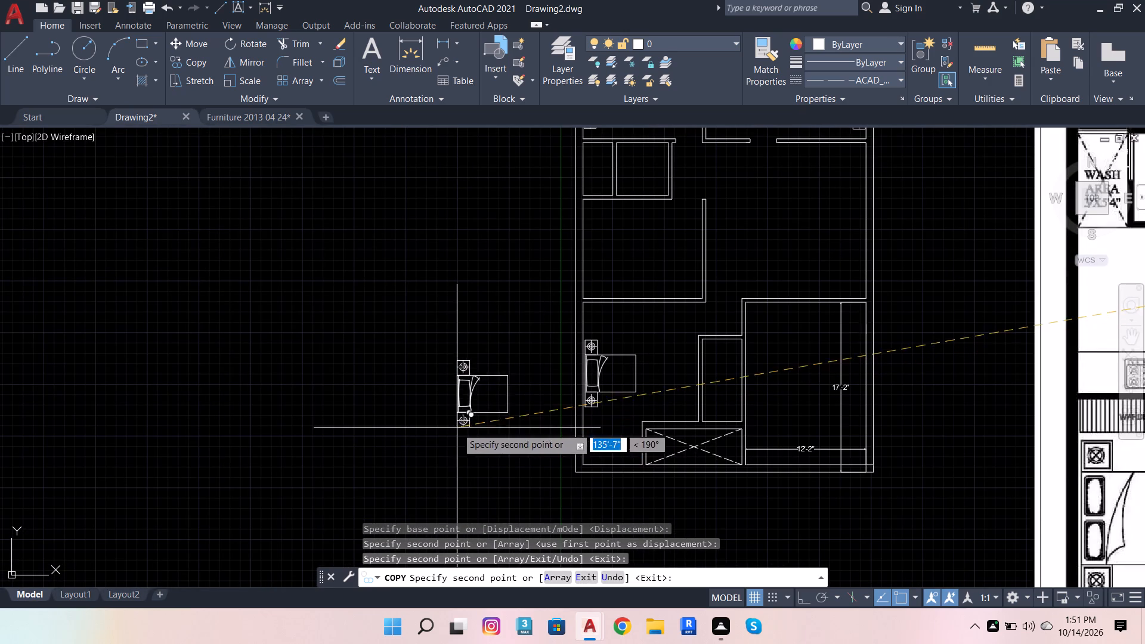
pyautogui.press('Escape')
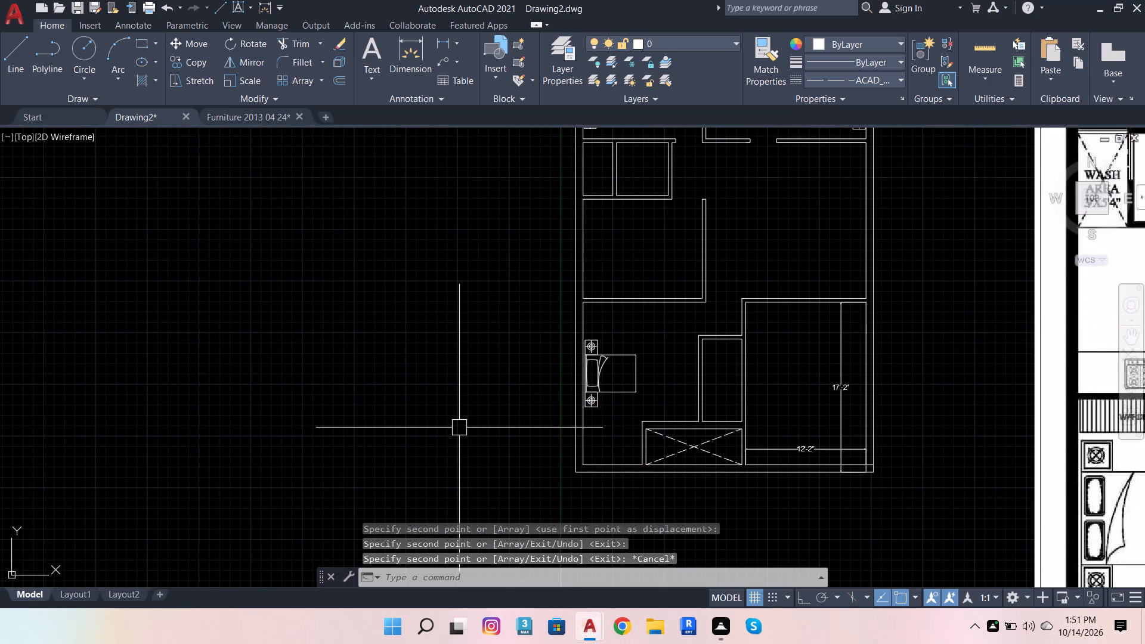
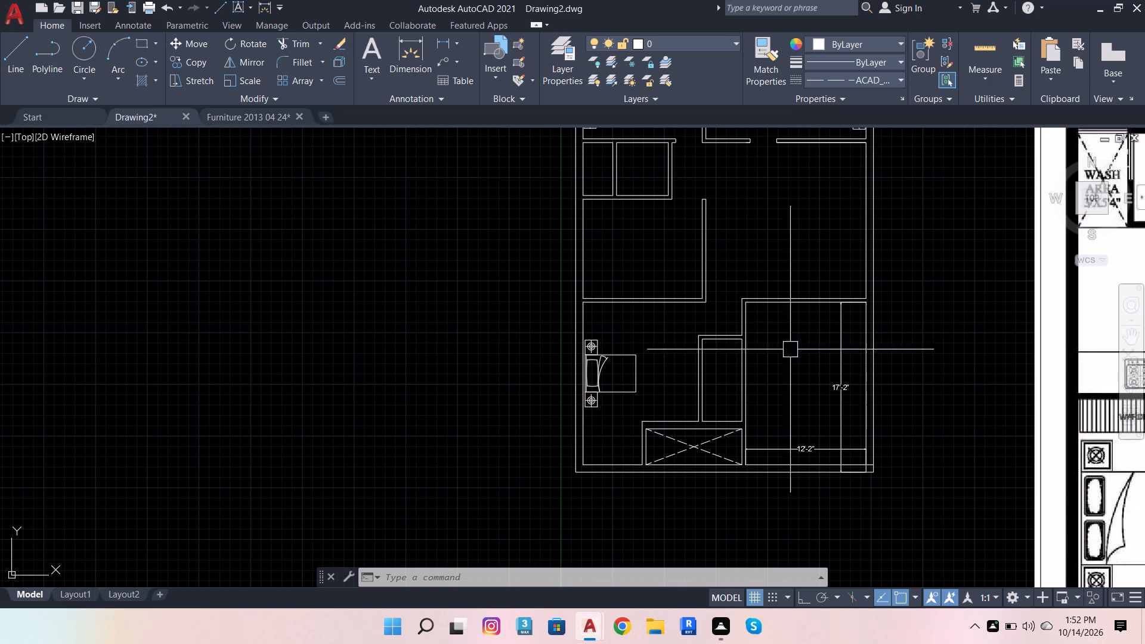
# Compare the drawn floor plan with the reference house plan image, checking the furnishing of the lower bedroom.
pyautogui.scroll(-3, 681, 430)
pyautogui.scroll(2, 749, 433)
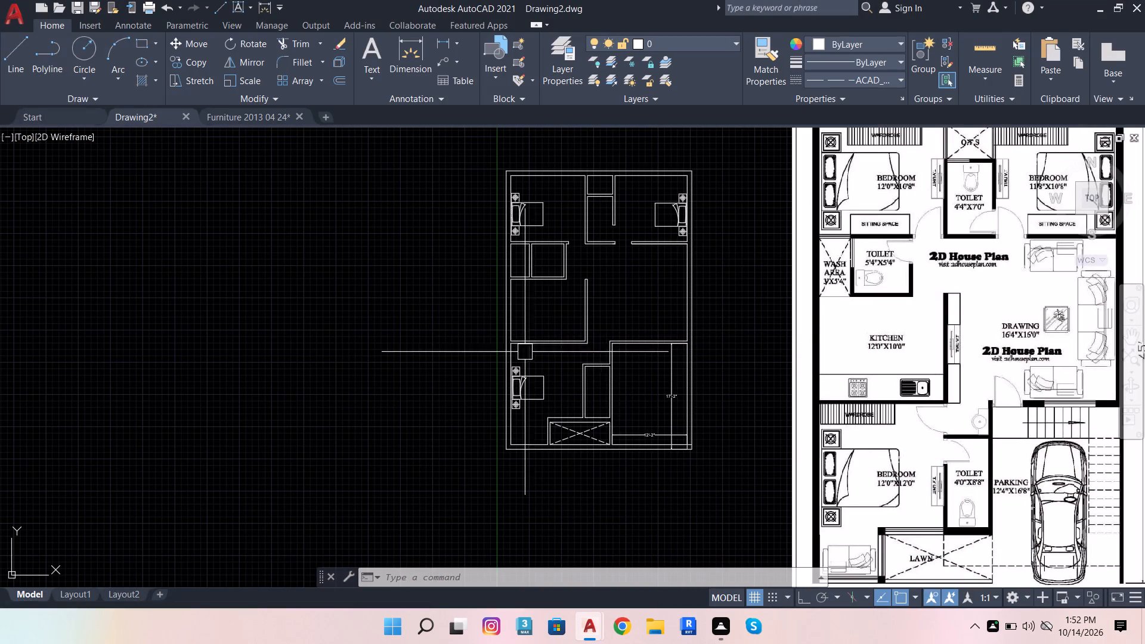
pyautogui.scroll(-1, 517, 423)
pyautogui.scroll(1, 598, 350)
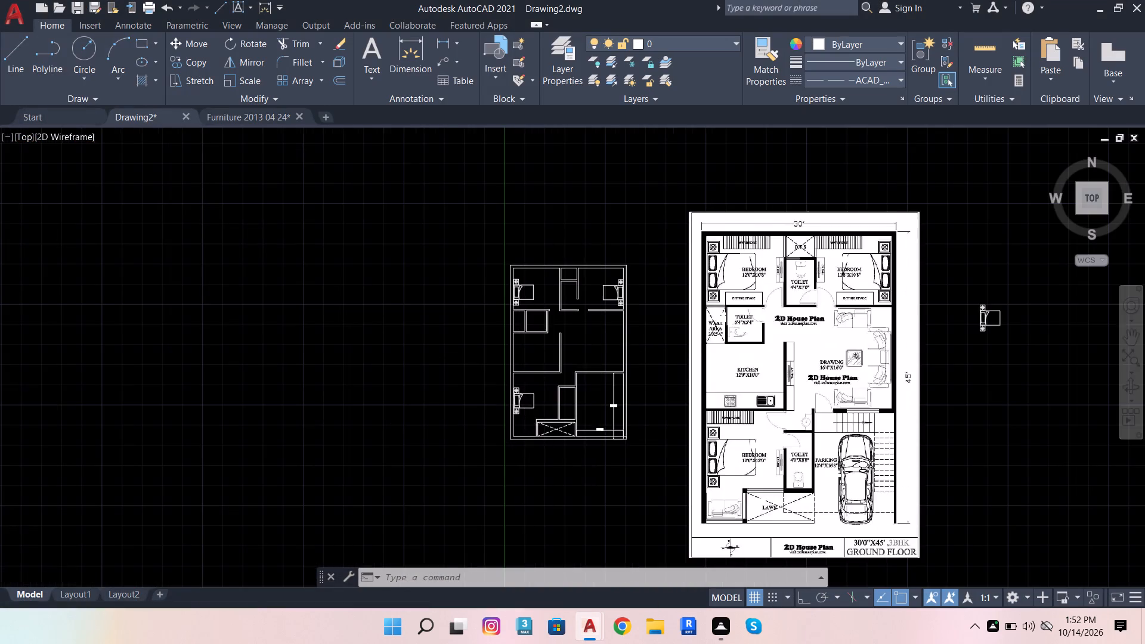
pyautogui.scroll(1, 599, 350)
pyautogui.scroll(-1, 610, 369)
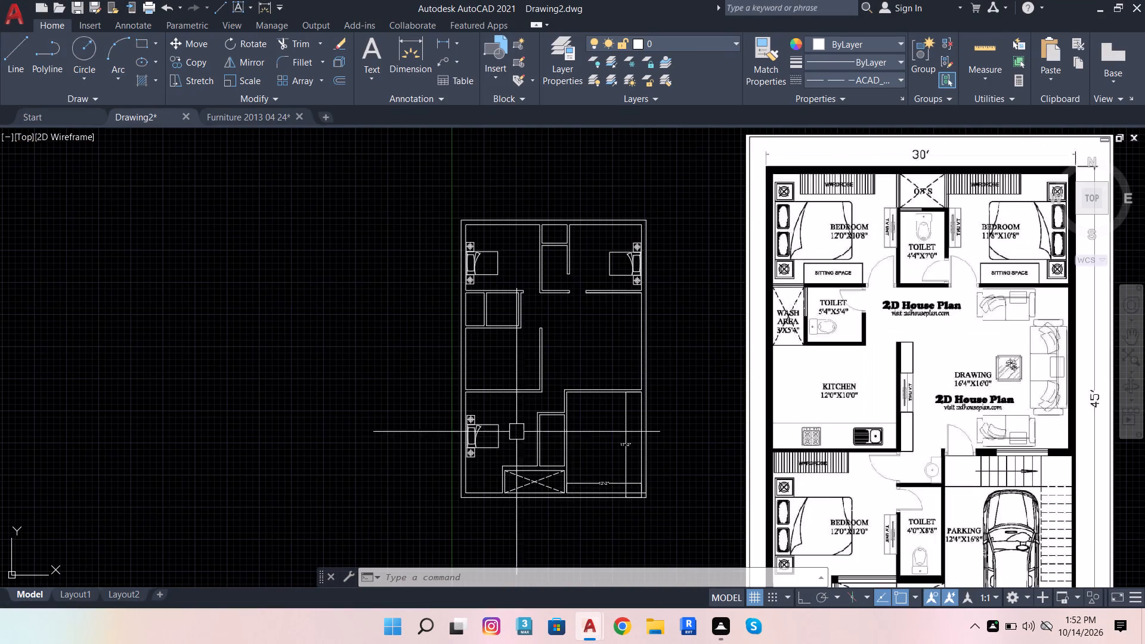
pyautogui.scroll(2, 488, 473)
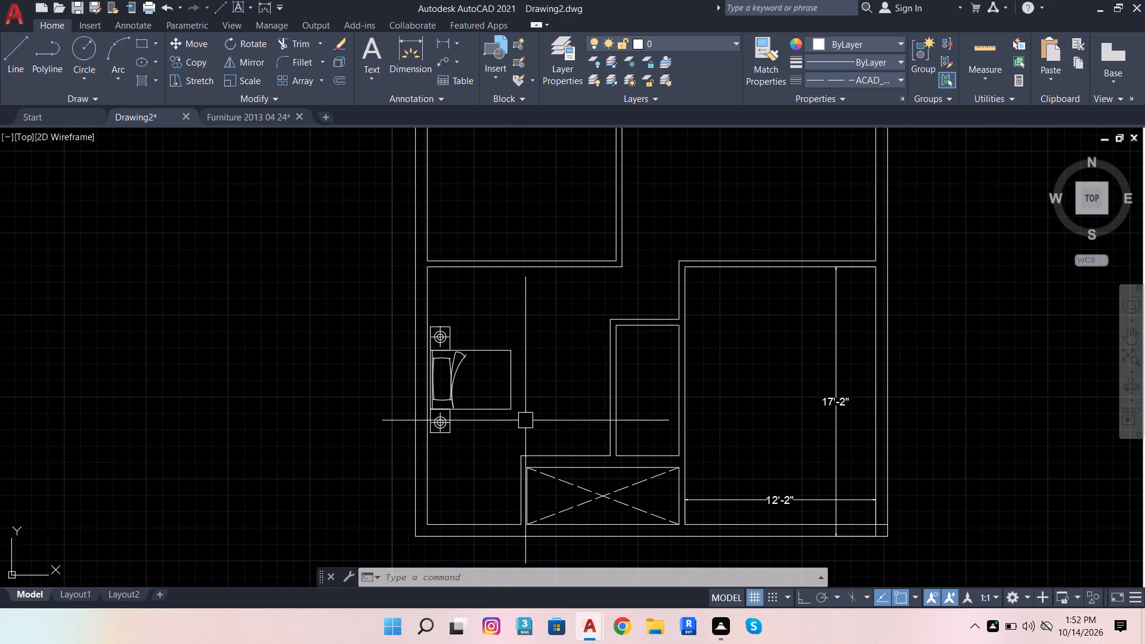
pyautogui.scroll(-2, 512, 426)
pyautogui.scroll(1, 510, 427)
pyautogui.scroll(-1, 507, 428)
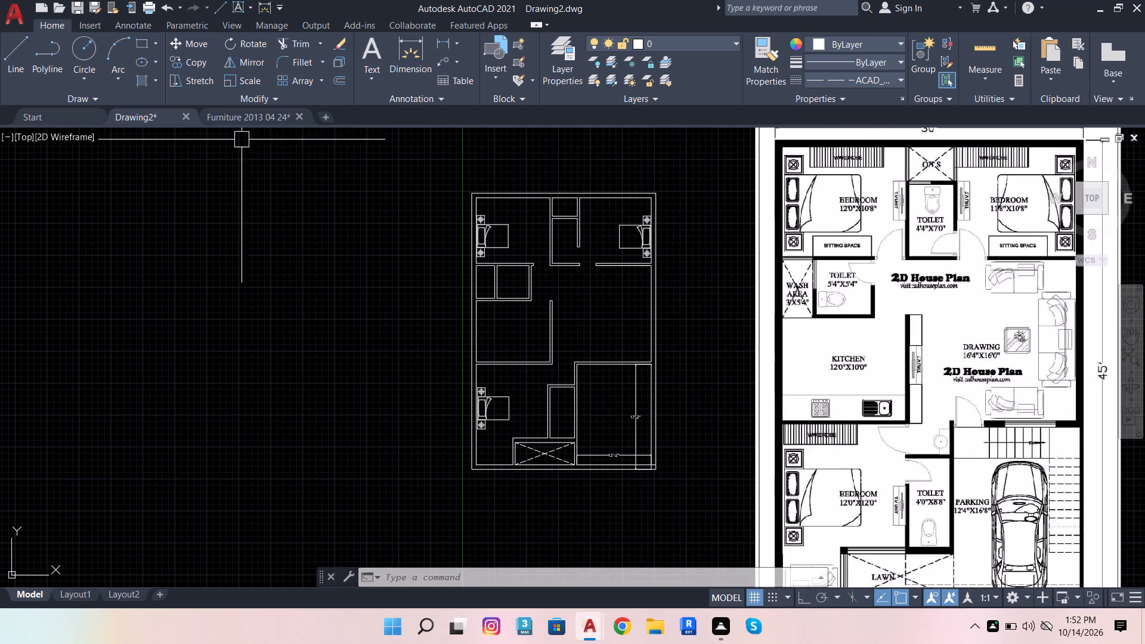
# Copy the small two-seat sofa with cushions from the Furniture 2013 04 24 drawing to the clipboard.
pyautogui.click(278, 114)
pyautogui.scroll(-5, 444, 346)
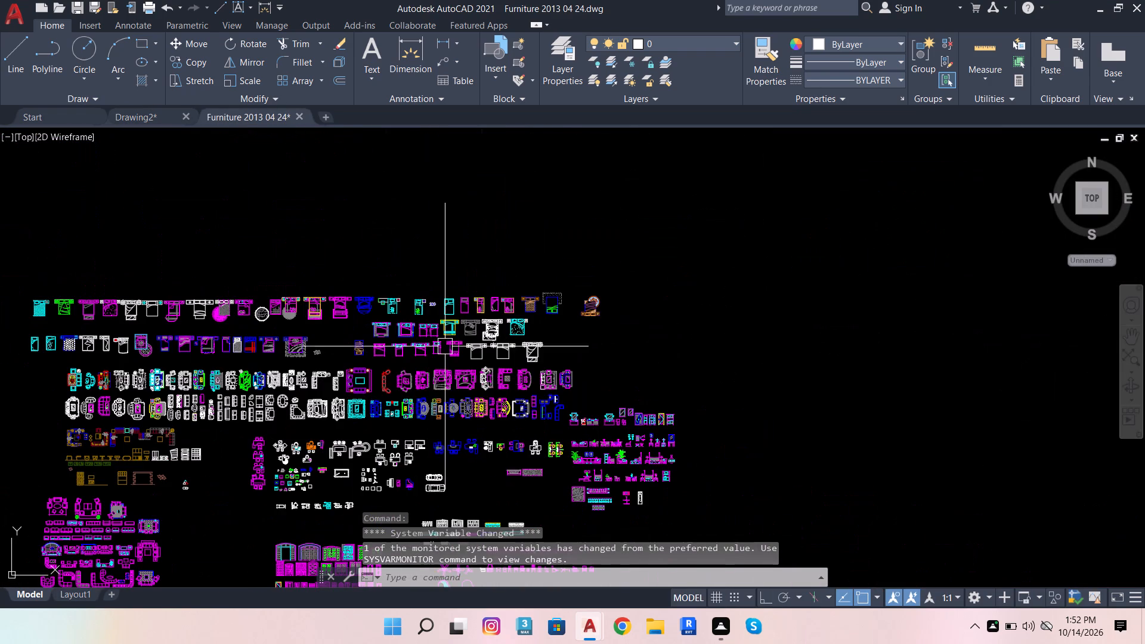
pyautogui.scroll(2, 312, 407)
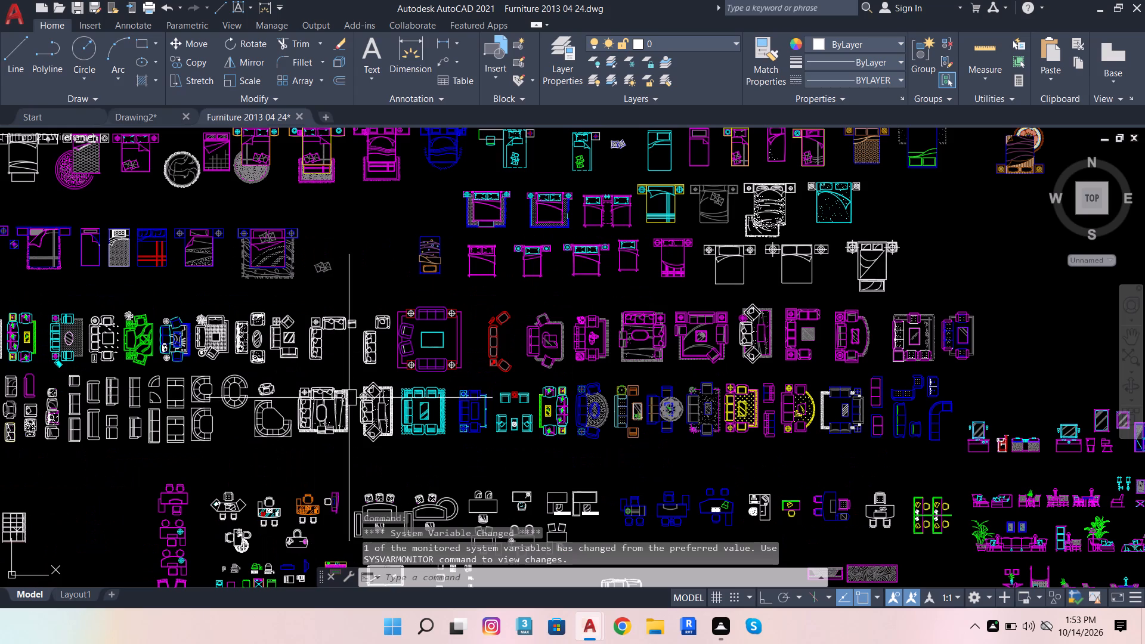
pyautogui.scroll(-1, 620, 382)
pyautogui.scroll(2, 170, 426)
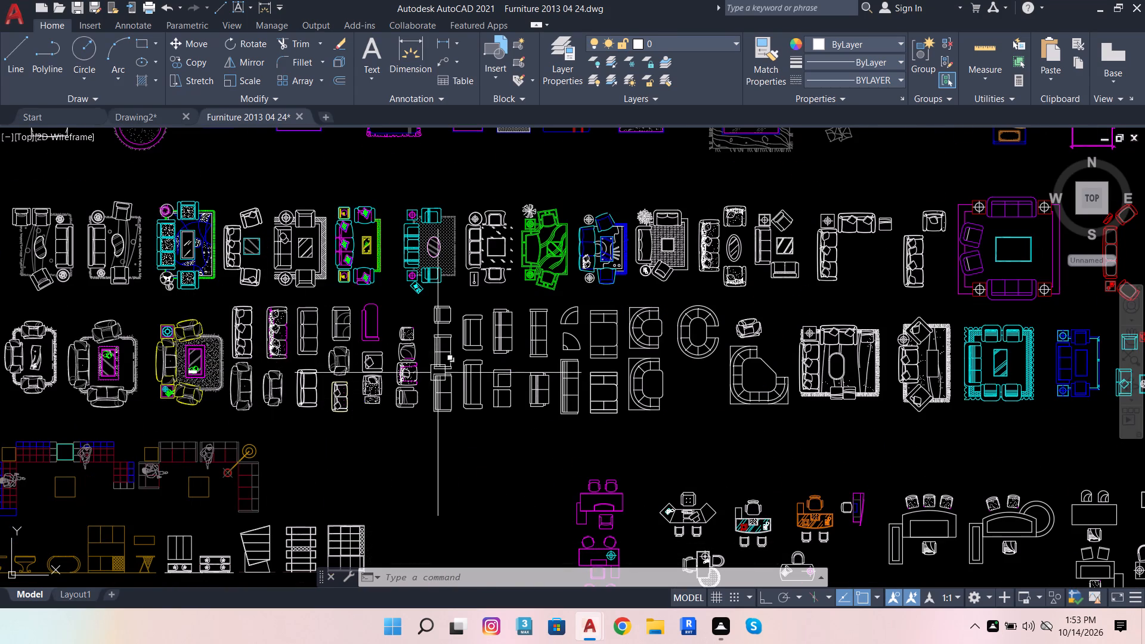
pyautogui.scroll(2, 258, 385)
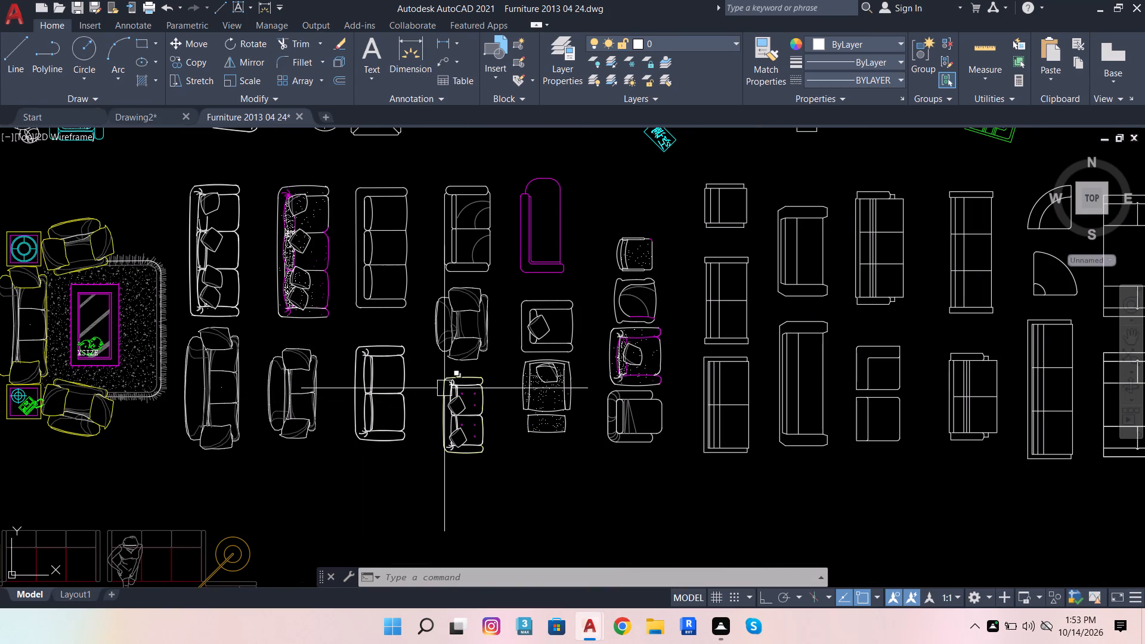
pyautogui.click(423, 364)
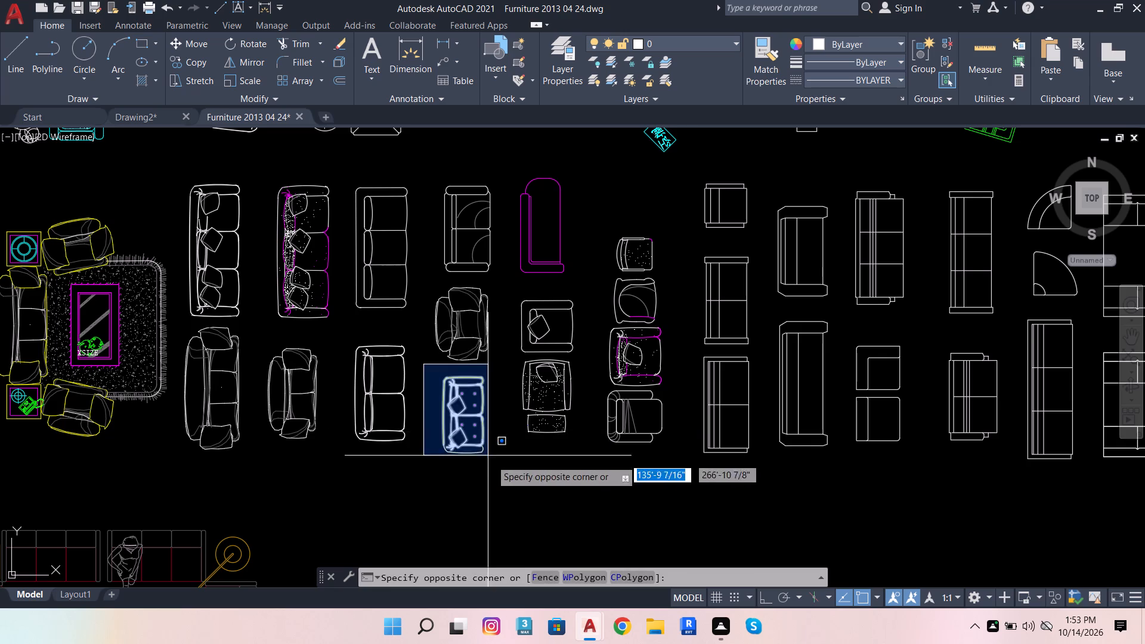
pyautogui.click(500, 472)
pyautogui.hotkey('ctrl', 'c')
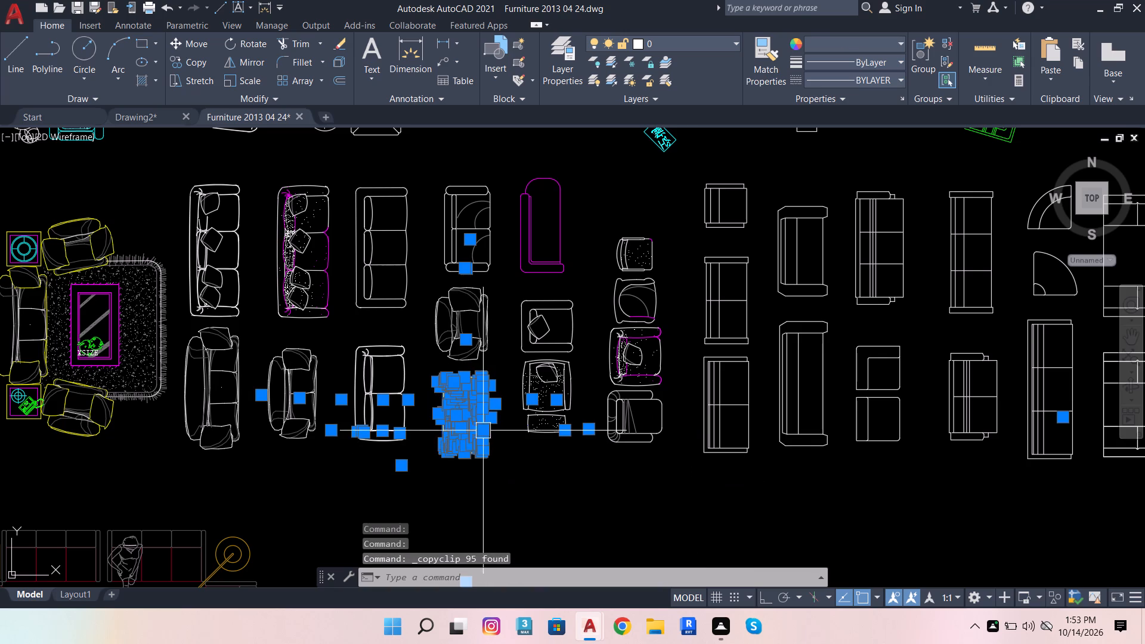
# Paste the two-seat sofa into Drawing2, in the empty space outside the lower bedroom's outer wall.
pyautogui.click(137, 114)
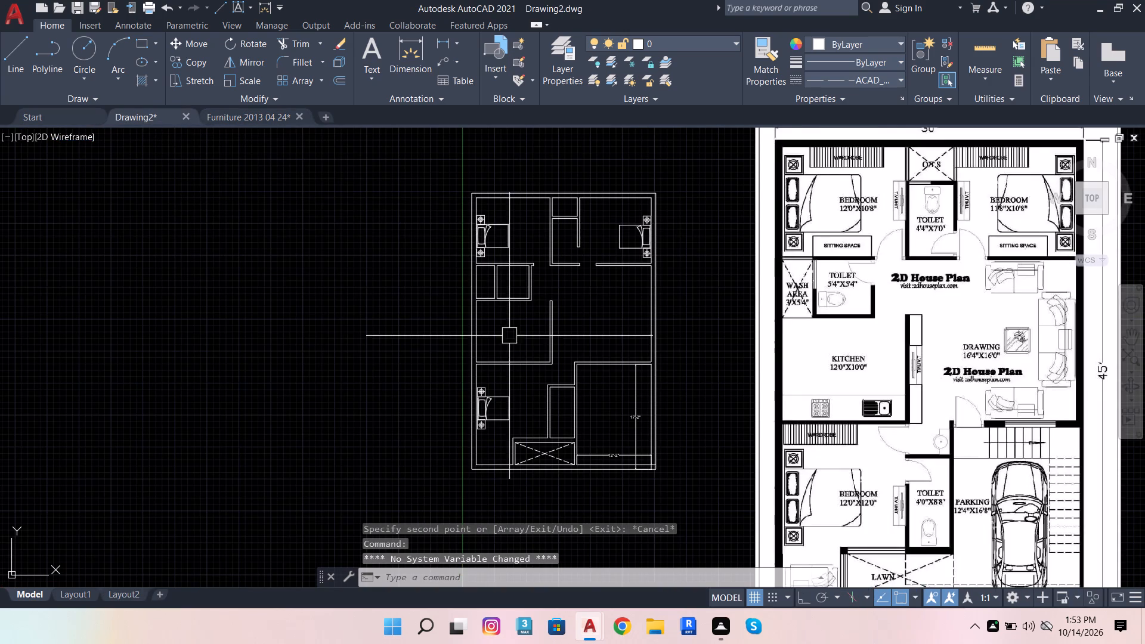
pyautogui.hotkey('ctrl', 'v')
pyautogui.scroll(1, 491, 459)
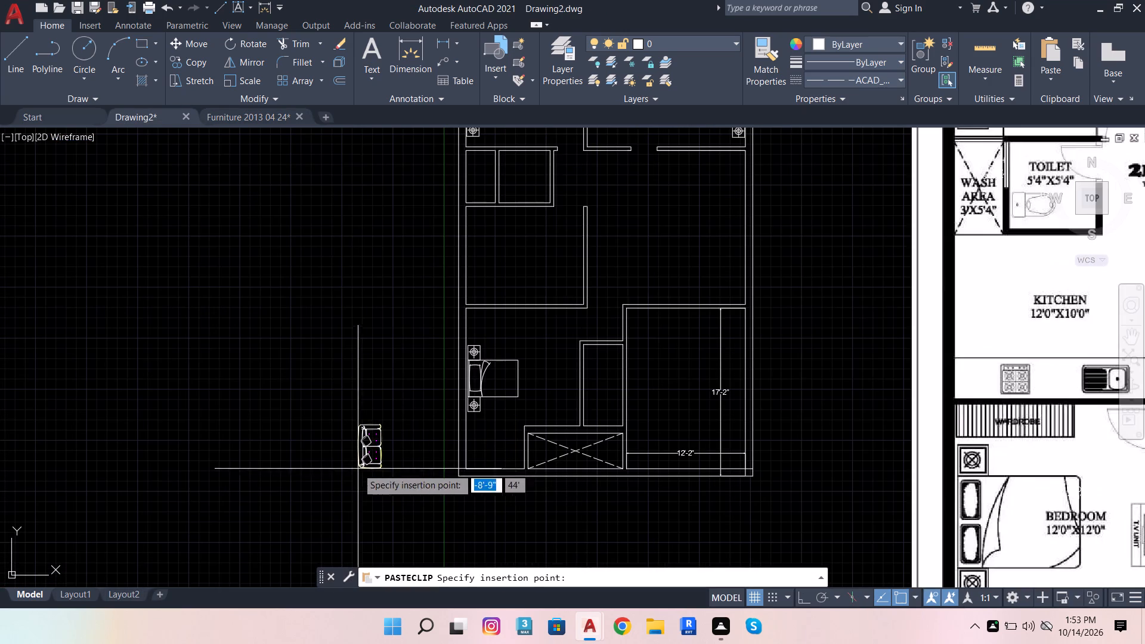
pyautogui.click(351, 464)
# Rotate the pasted two-seat sofa about a point beside it, with Ortho mode on.
pyautogui.click(334, 387)
pyautogui.click(409, 495)
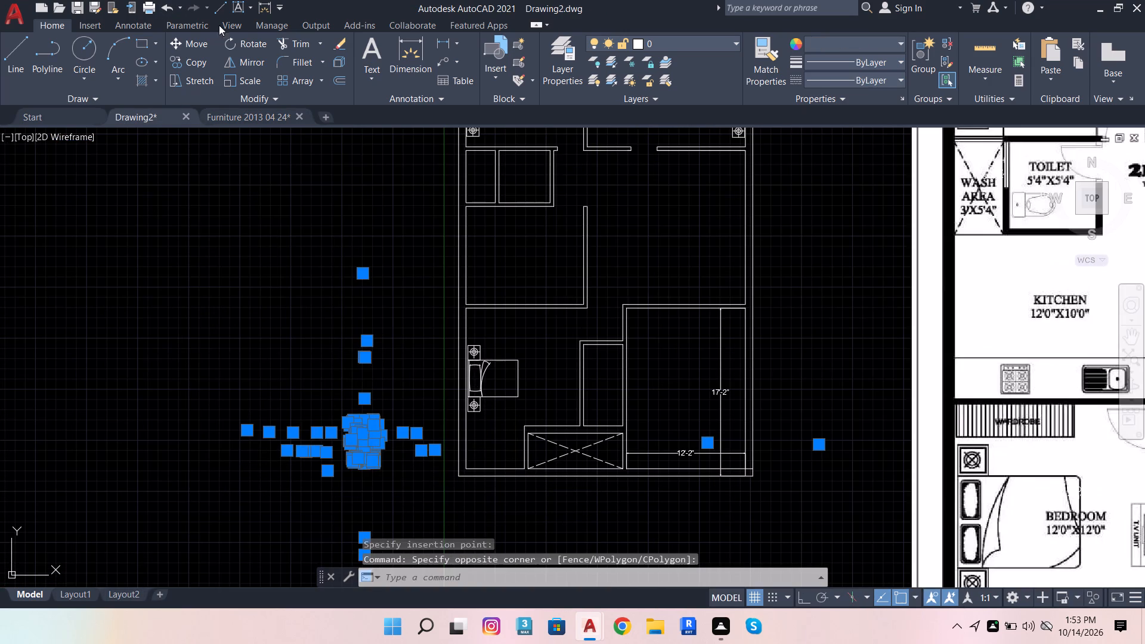
pyautogui.click(234, 44)
pyautogui.click(298, 388)
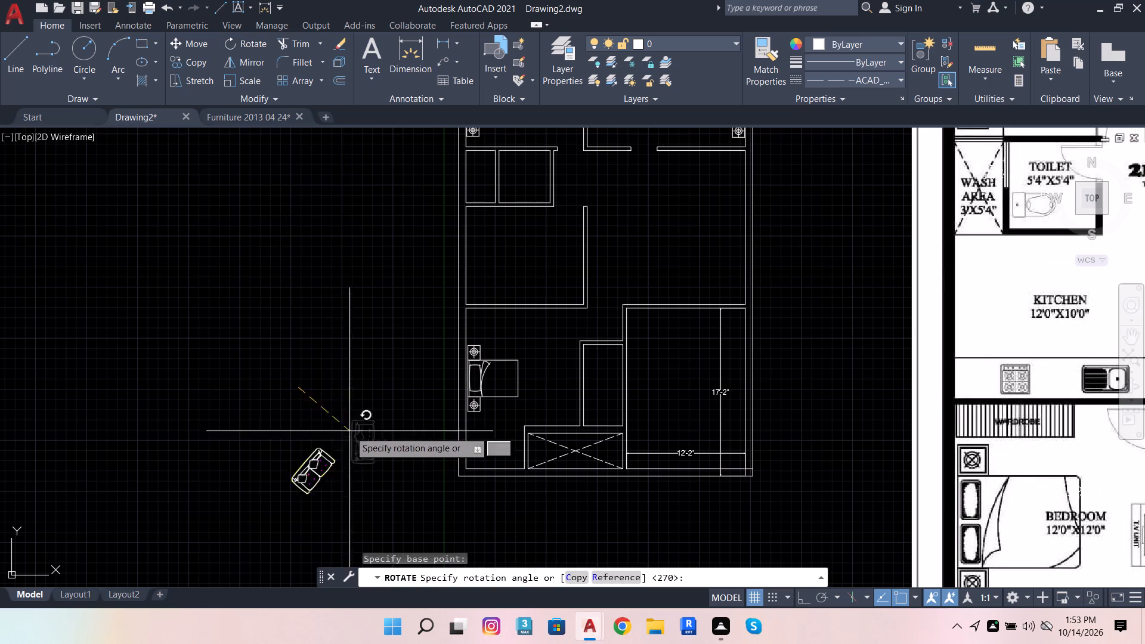
pyautogui.click(802, 602)
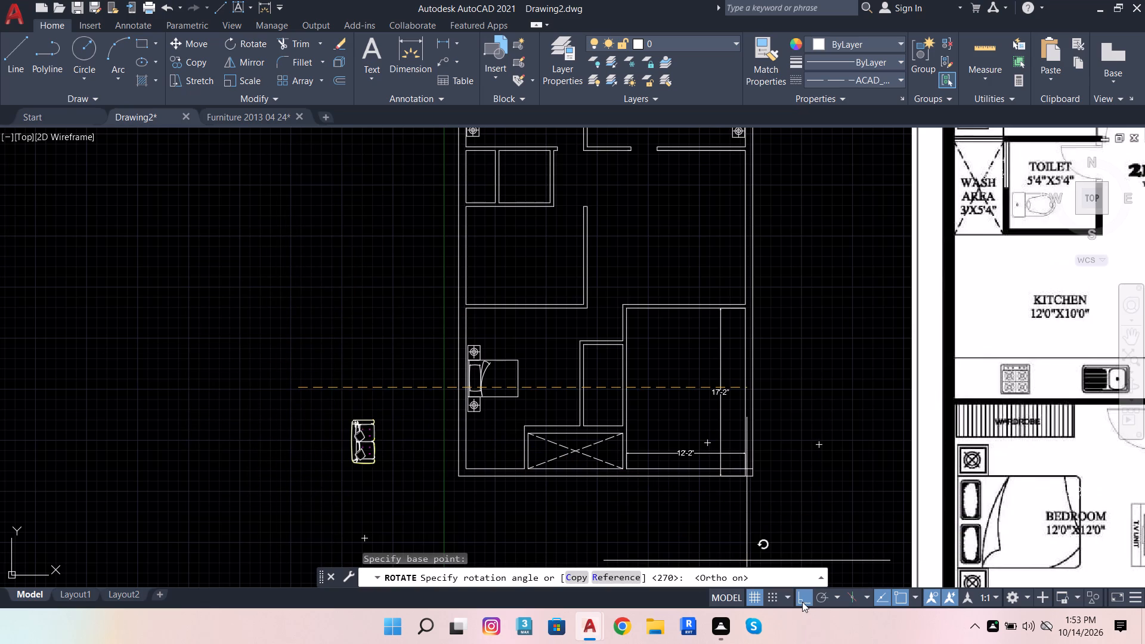
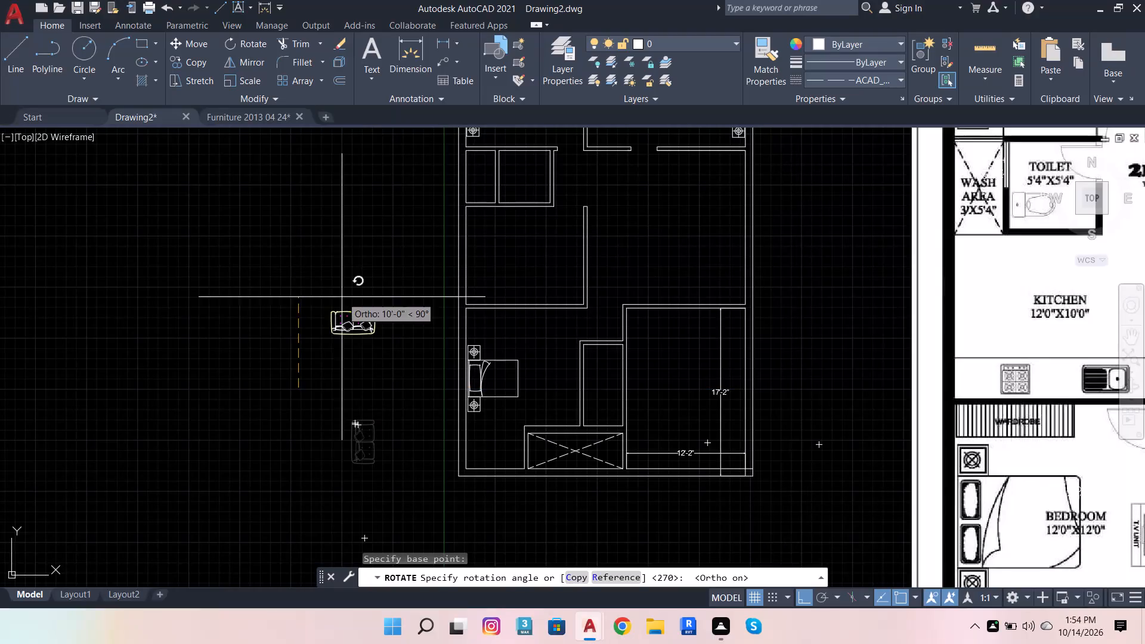
# Finish rotating the pasted two-seat sofa at an angle of 90°.
pyautogui.click(379, 268)
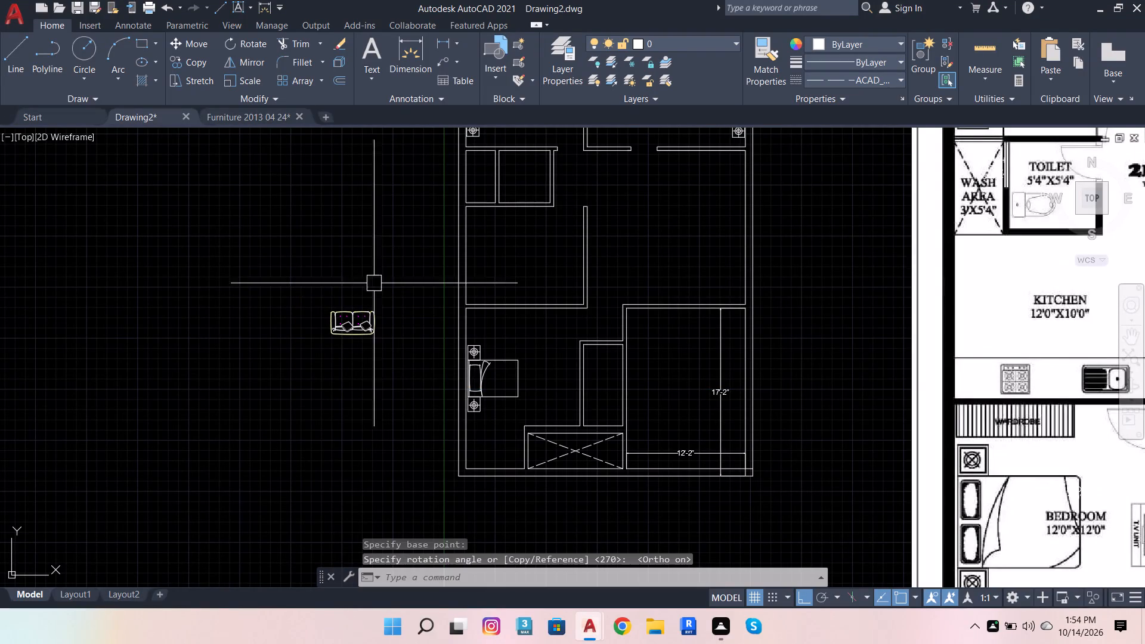
# Group all the linework of the rotated two-seat sofa into a single object.
pyautogui.click(365, 309)
pyautogui.click(298, 291)
pyautogui.click(407, 370)
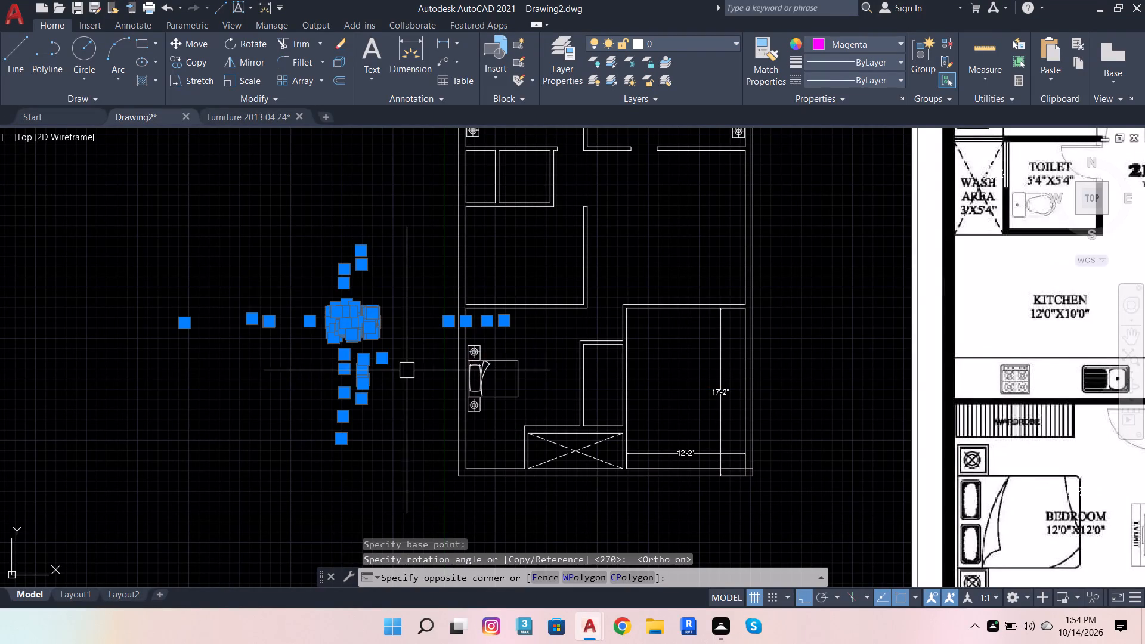
pyautogui.press('g')
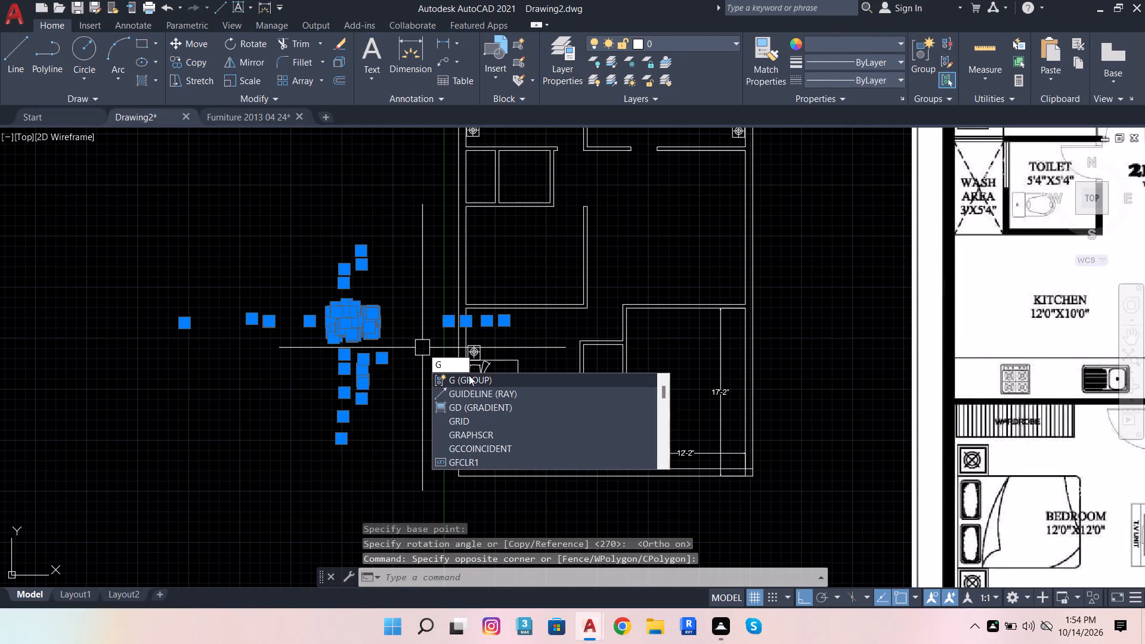
pyautogui.click(475, 383)
# Move the grouped sofa from its lower-left corner, with Ortho off, into the lower bedroom's bottom-left corner beside the crossed rectangle.
pyautogui.click(364, 314)
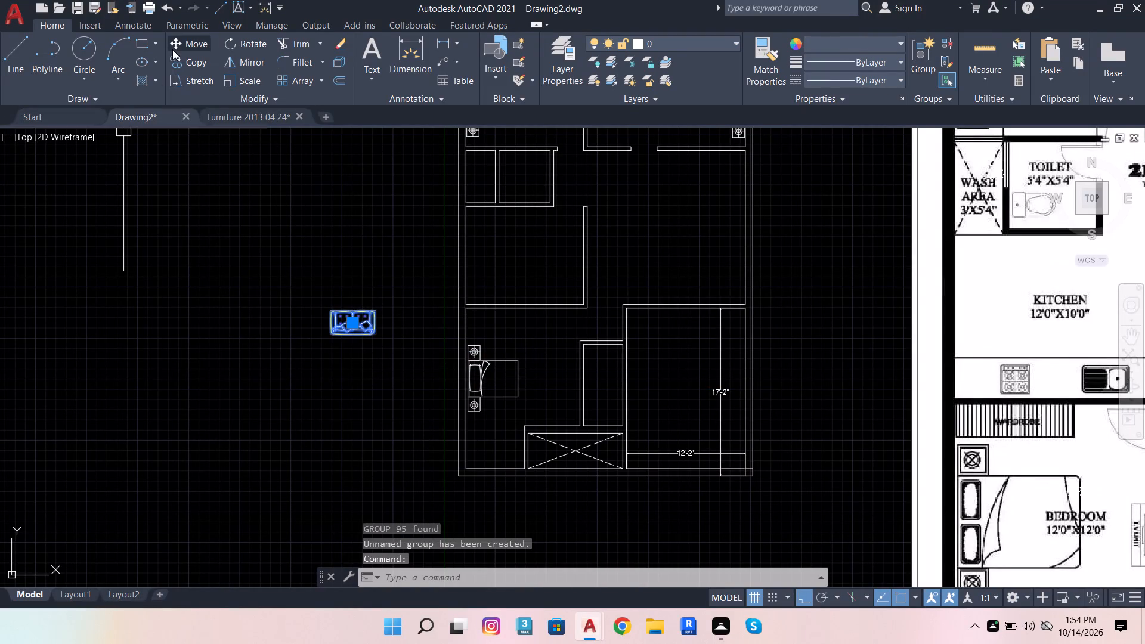
pyautogui.click(184, 39)
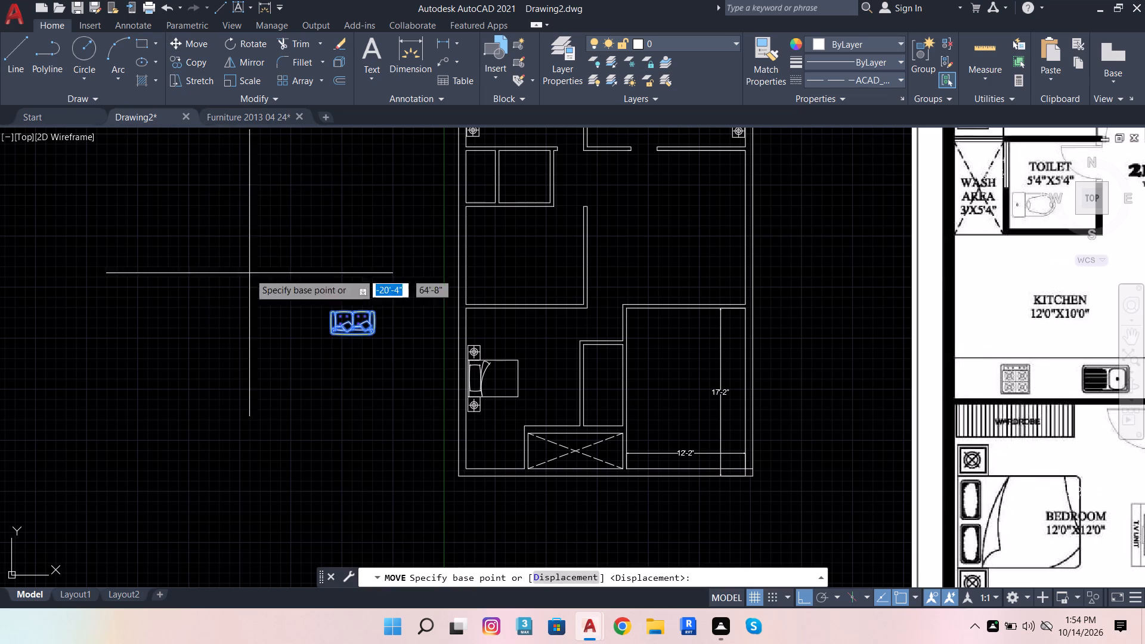
pyautogui.scroll(4, 335, 330)
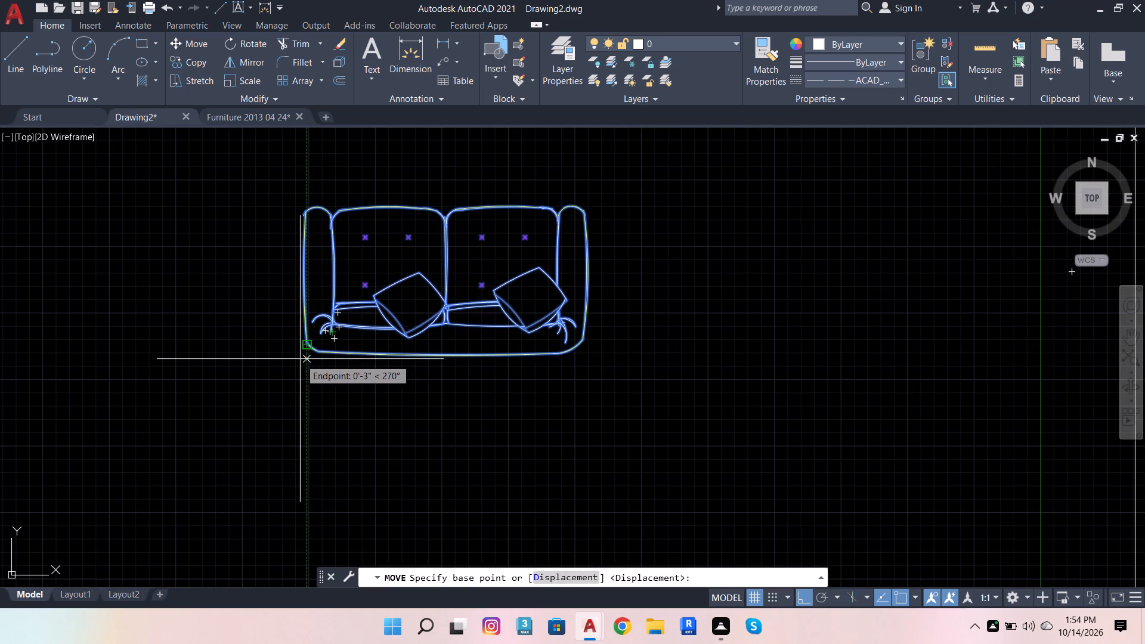
pyautogui.click(300, 359)
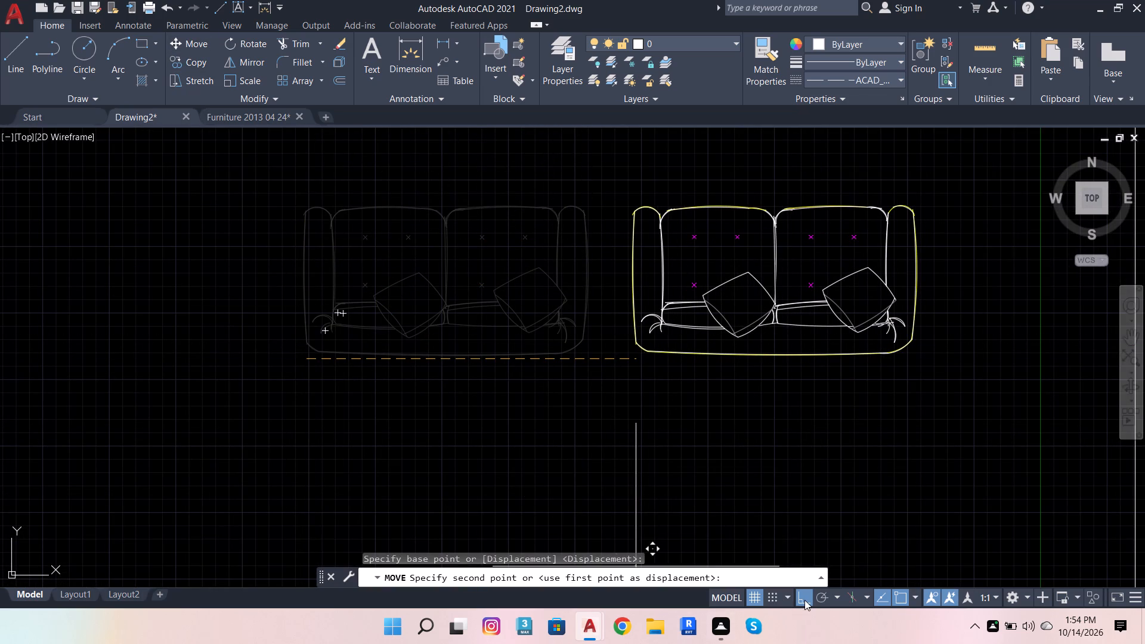
pyautogui.click(804, 600)
pyautogui.scroll(-3, 426, 478)
pyautogui.scroll(-3, 603, 421)
pyautogui.scroll(2, 606, 478)
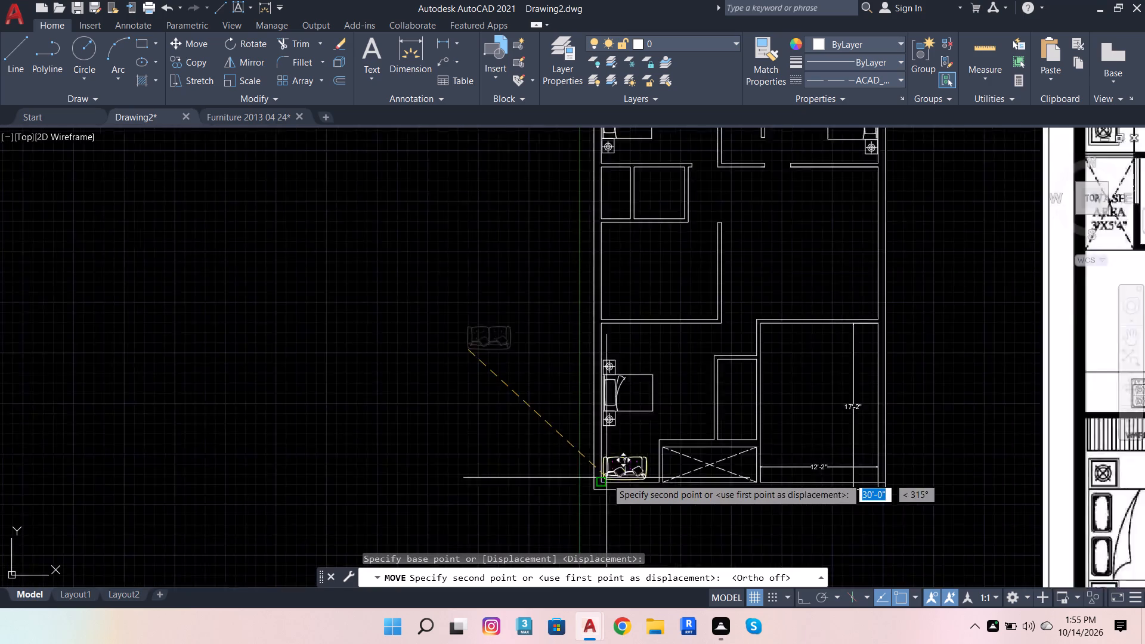
pyautogui.scroll(4, 606, 478)
pyautogui.scroll(-1, 615, 465)
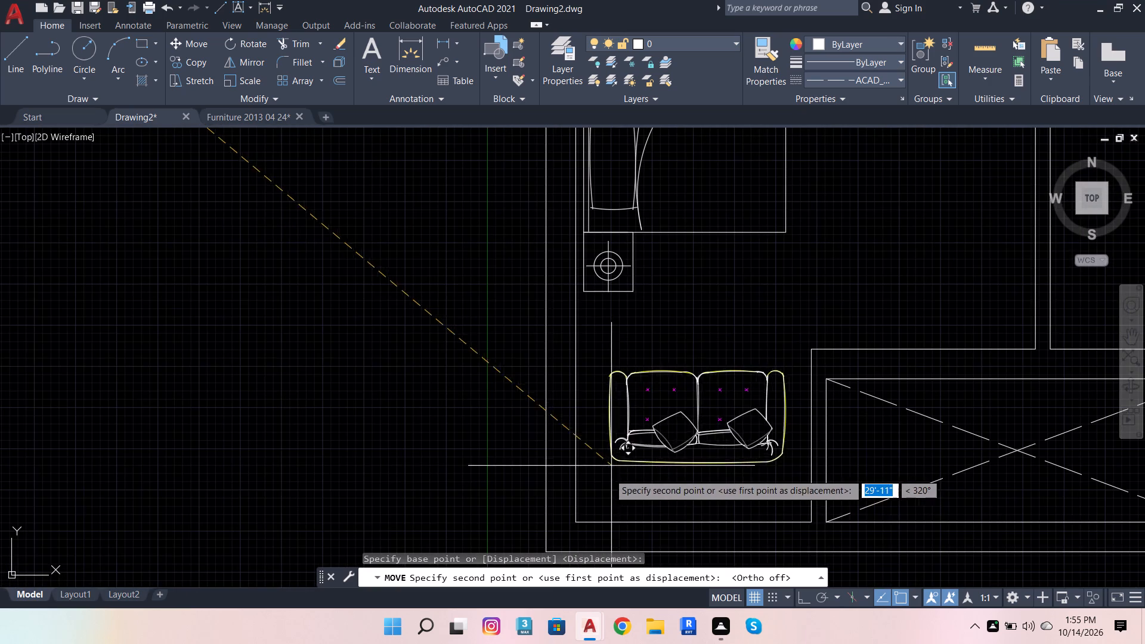
pyautogui.click(596, 508)
pyautogui.scroll(-2, 590, 437)
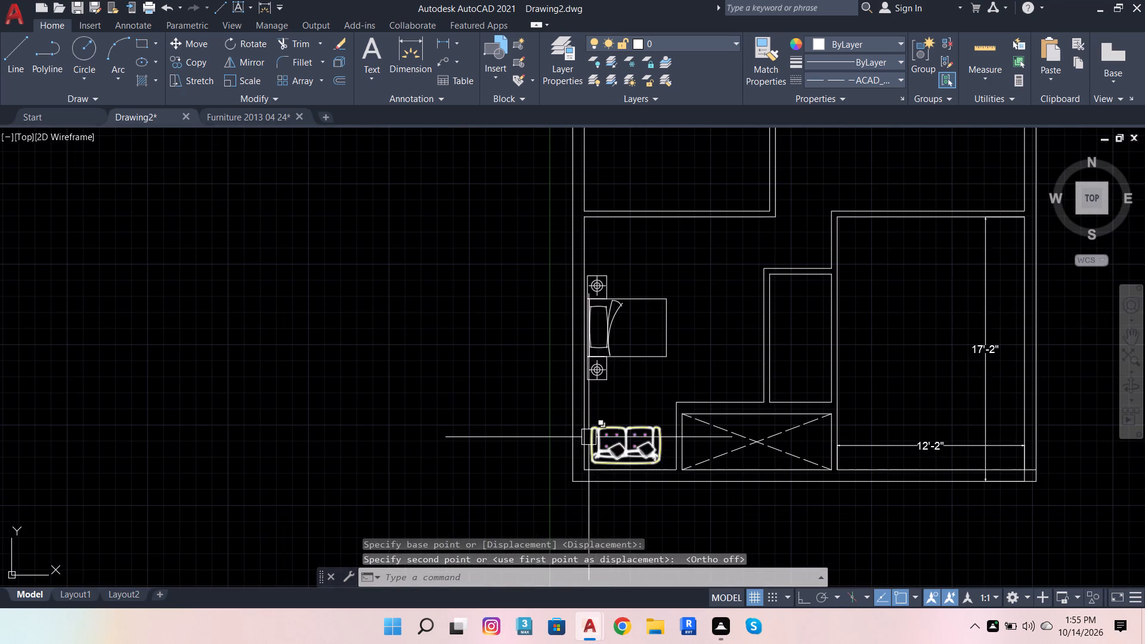
# Copy the upper of the two top-view cars in the Furniture 2013 04 24 drawing to the clipboard.
pyautogui.scroll(-3, 554, 487)
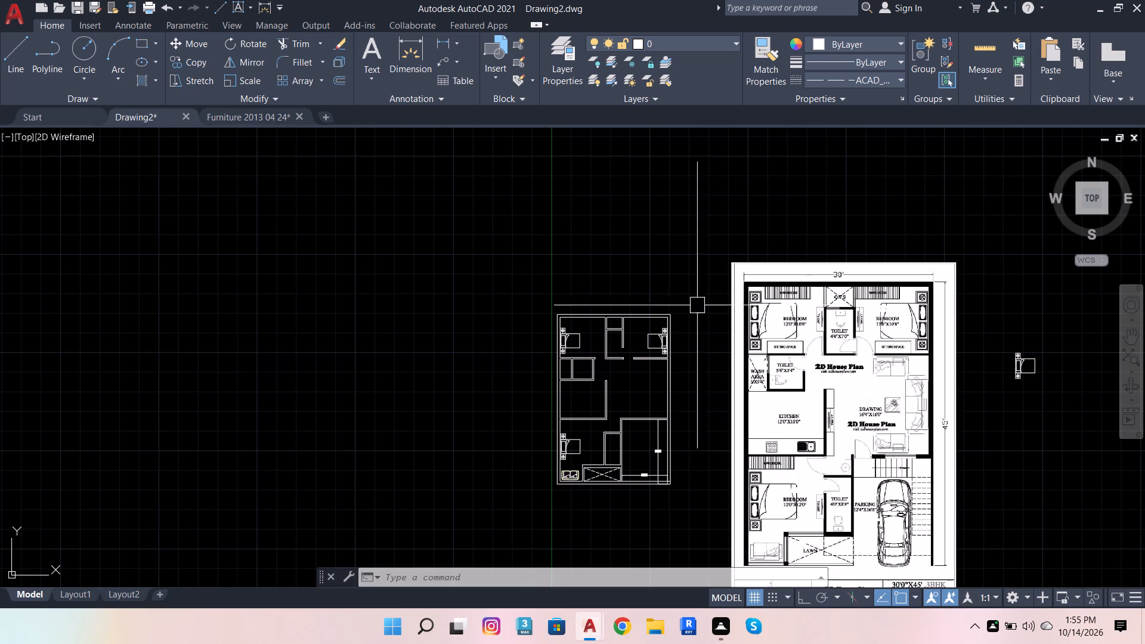
pyautogui.click(263, 113)
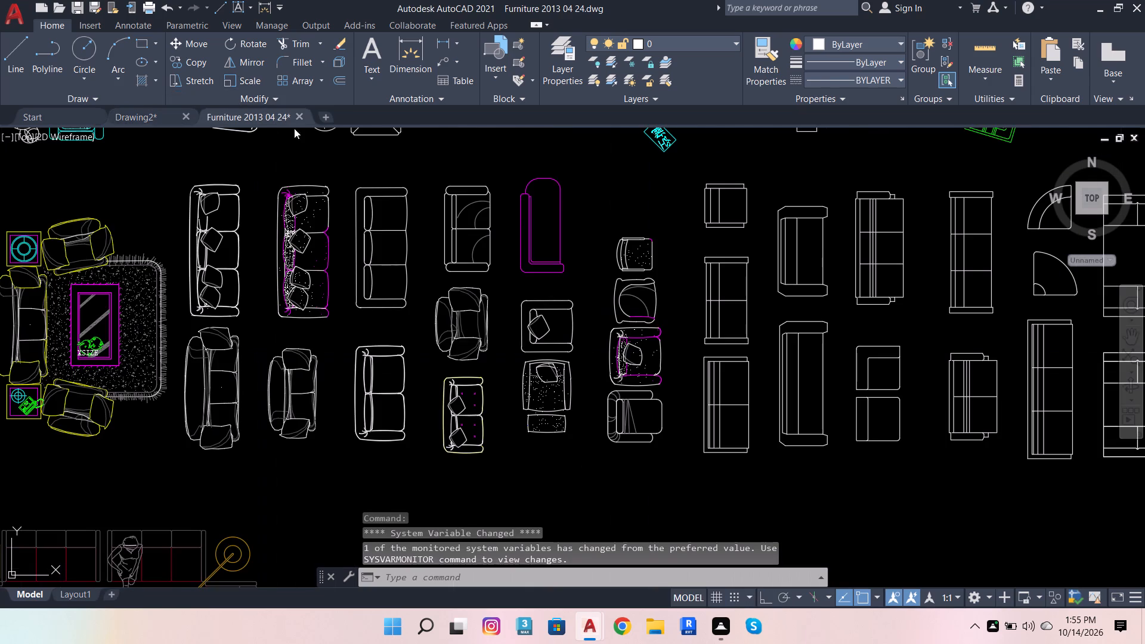
pyautogui.scroll(-7, 505, 273)
pyautogui.scroll(2, 629, 389)
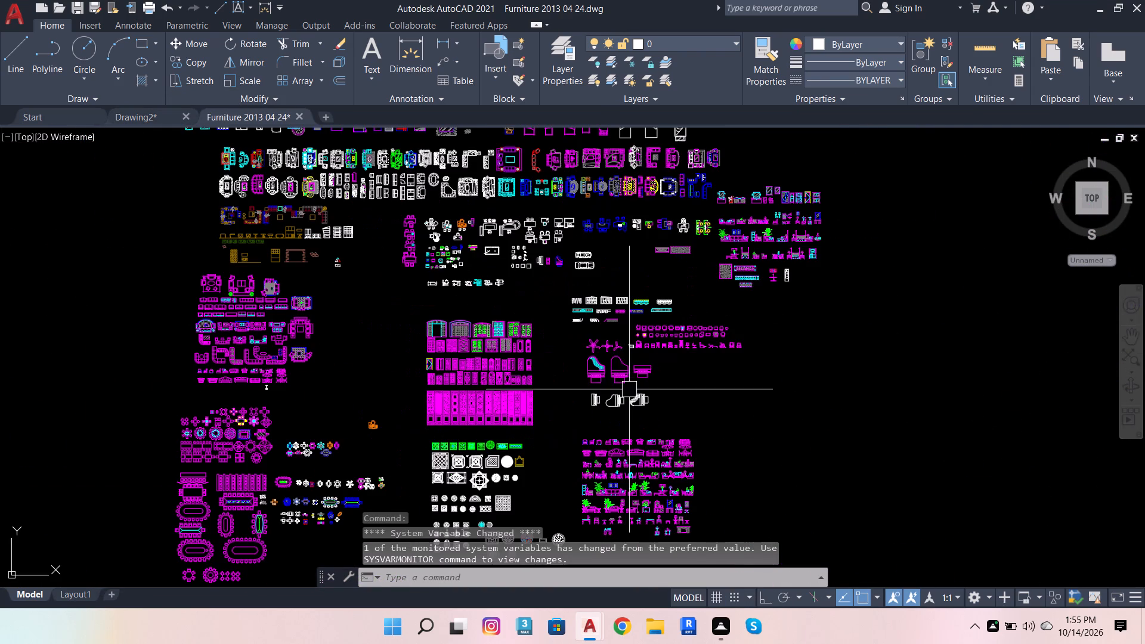
pyautogui.scroll(3, 586, 236)
pyautogui.scroll(2, 549, 274)
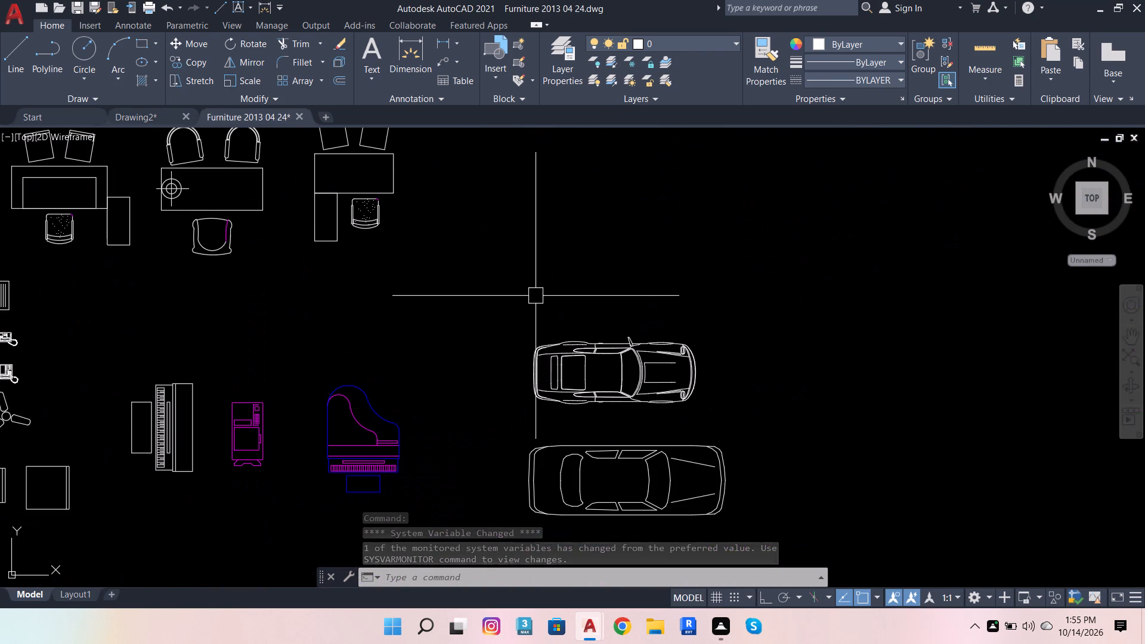
pyautogui.click(516, 296)
pyautogui.click(757, 409)
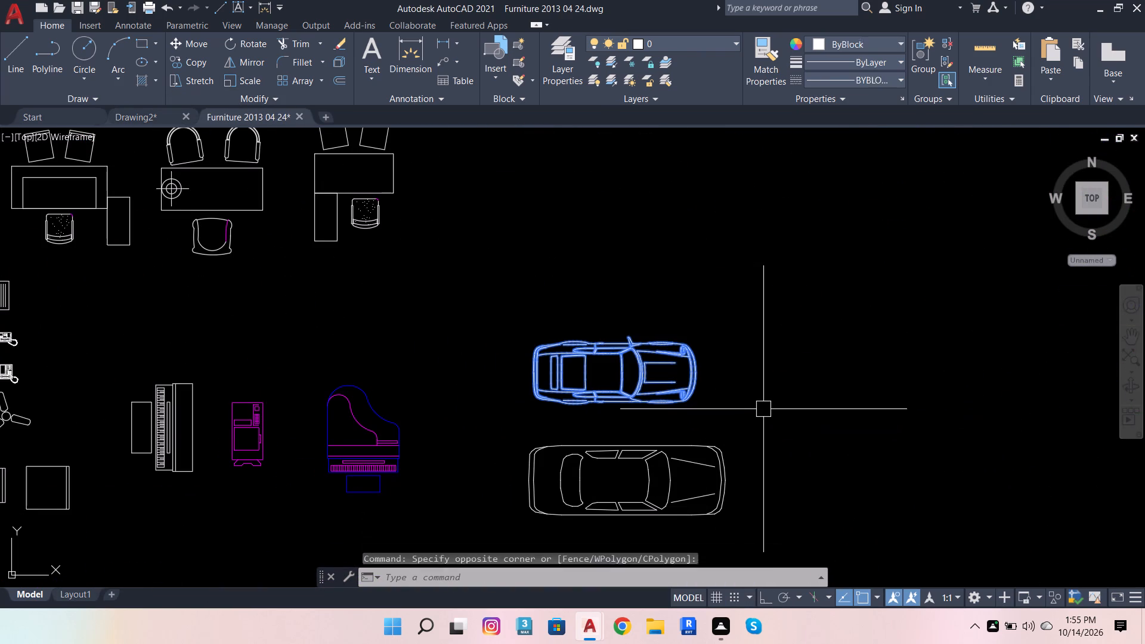
pyautogui.hotkey('ctrl', 'c')
pyautogui.hotkey('ctrl', 'c')
pyautogui.hotkey('ctrl', 'c')
pyautogui.hotkey('ctrl', 'c')
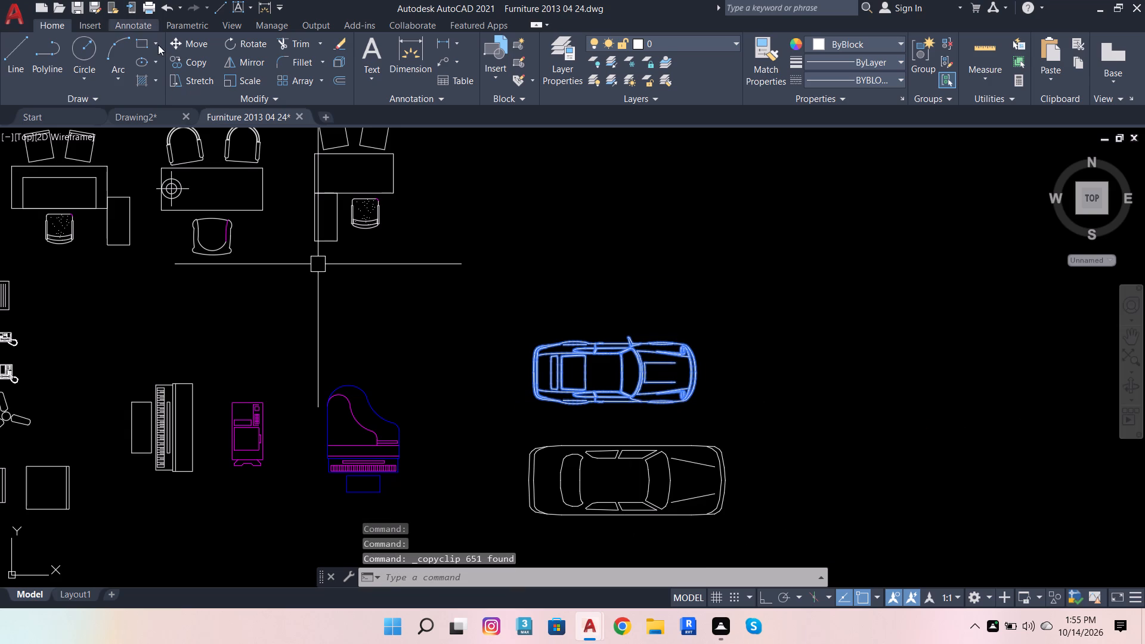
# Paste the car into Drawing2, in the empty space beside the reference plan and below the spare bed.
pyautogui.click(158, 114)
pyautogui.scroll(-3, 190, 190)
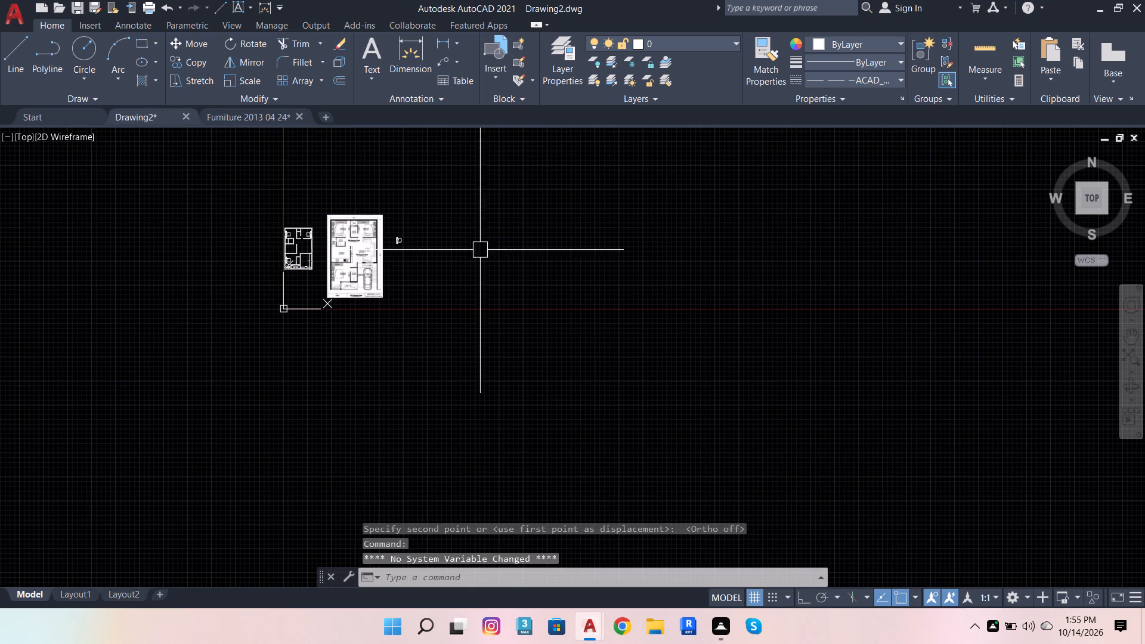
pyautogui.scroll(4, 409, 249)
pyautogui.hotkey('ctrl', 'v')
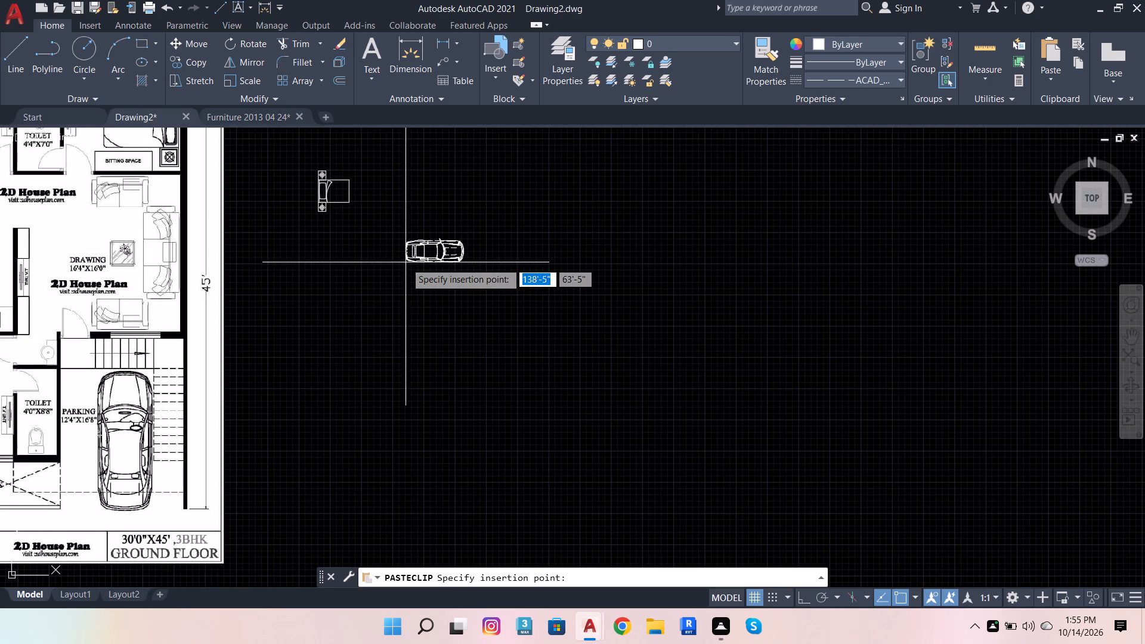
pyautogui.click(378, 307)
# Rotate the pasted car 90° about its rear end, with Ortho on, so its front points up.
pyautogui.click(385, 292)
pyautogui.click(358, 256)
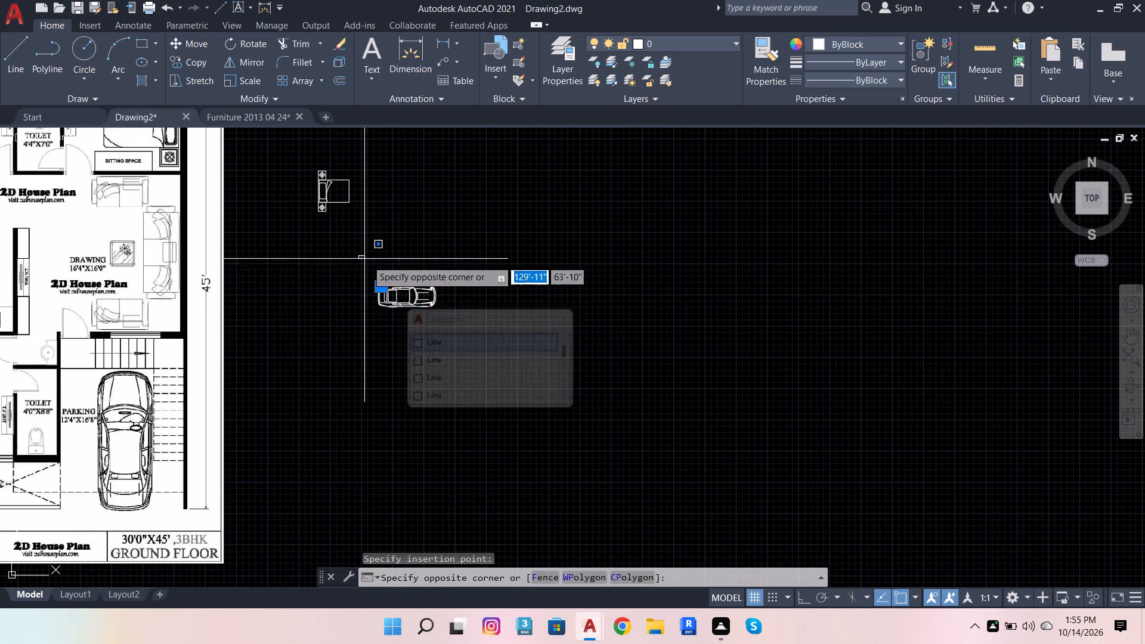
pyautogui.click(484, 305)
pyautogui.click(376, 274)
pyautogui.click(516, 333)
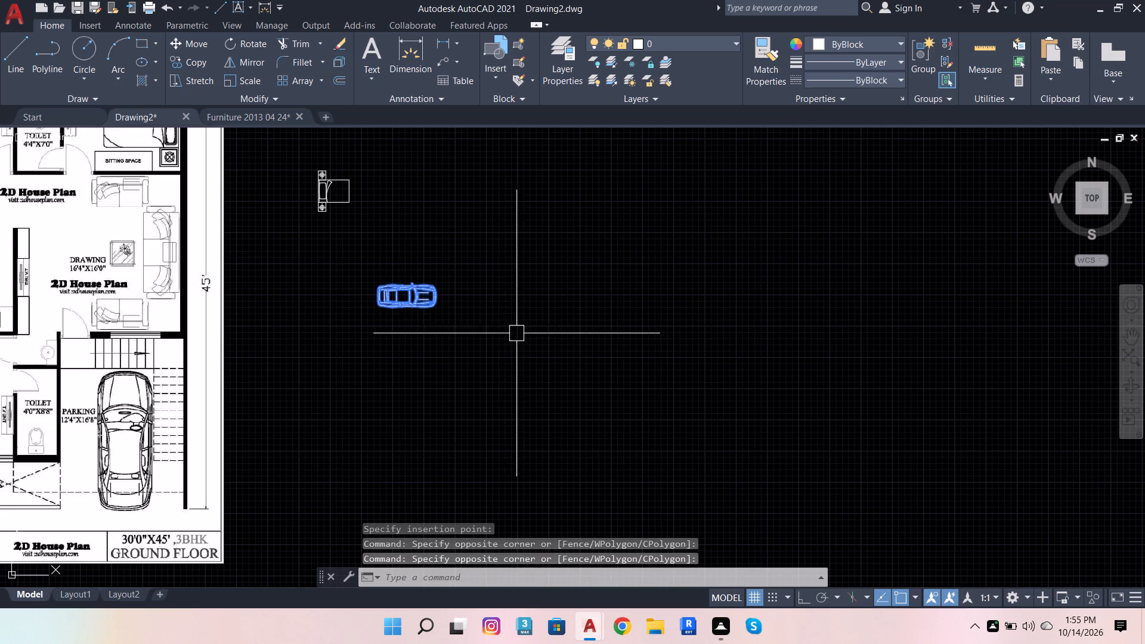
pyautogui.click(250, 47)
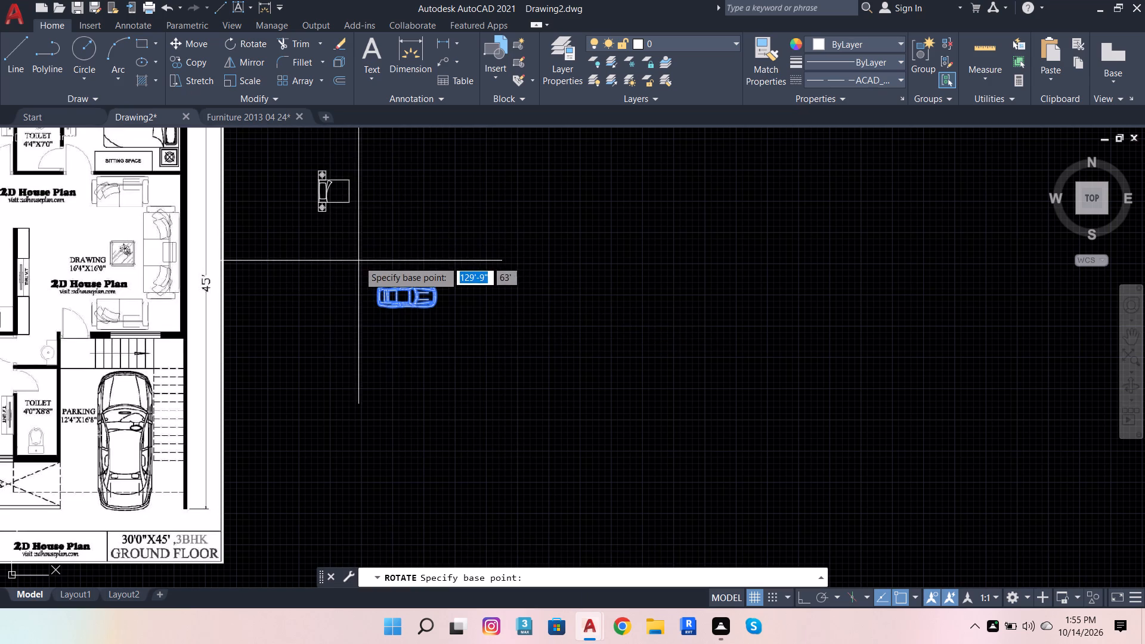
pyautogui.click(375, 293)
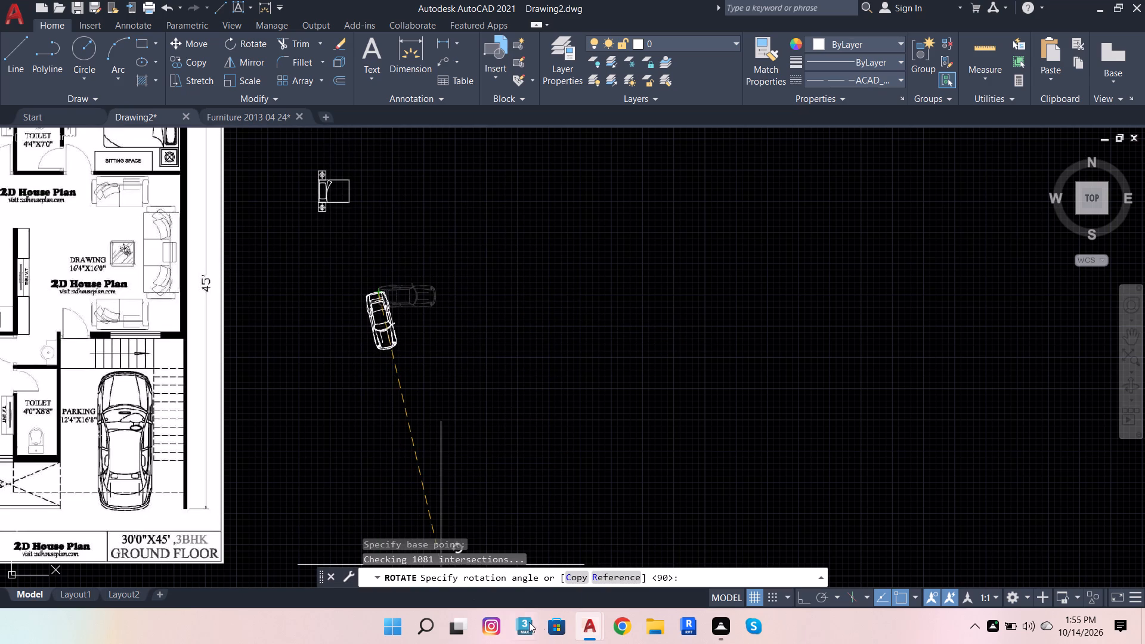
pyautogui.click(800, 600)
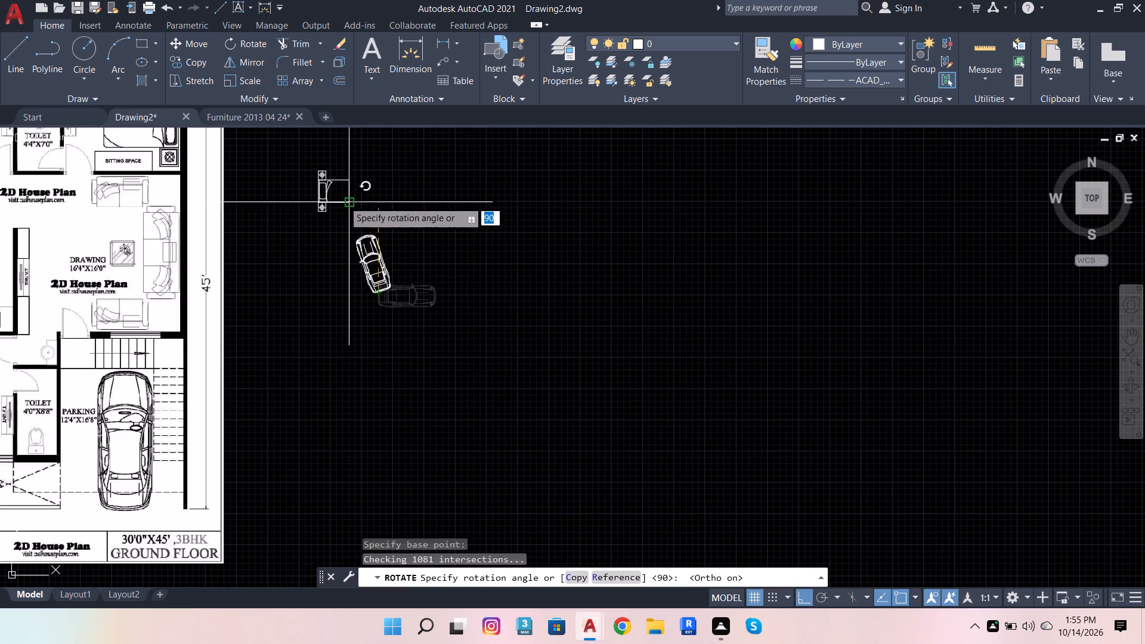
pyautogui.click(380, 170)
# Select all the linework of the rotated car.
pyautogui.scroll(2, 400, 252)
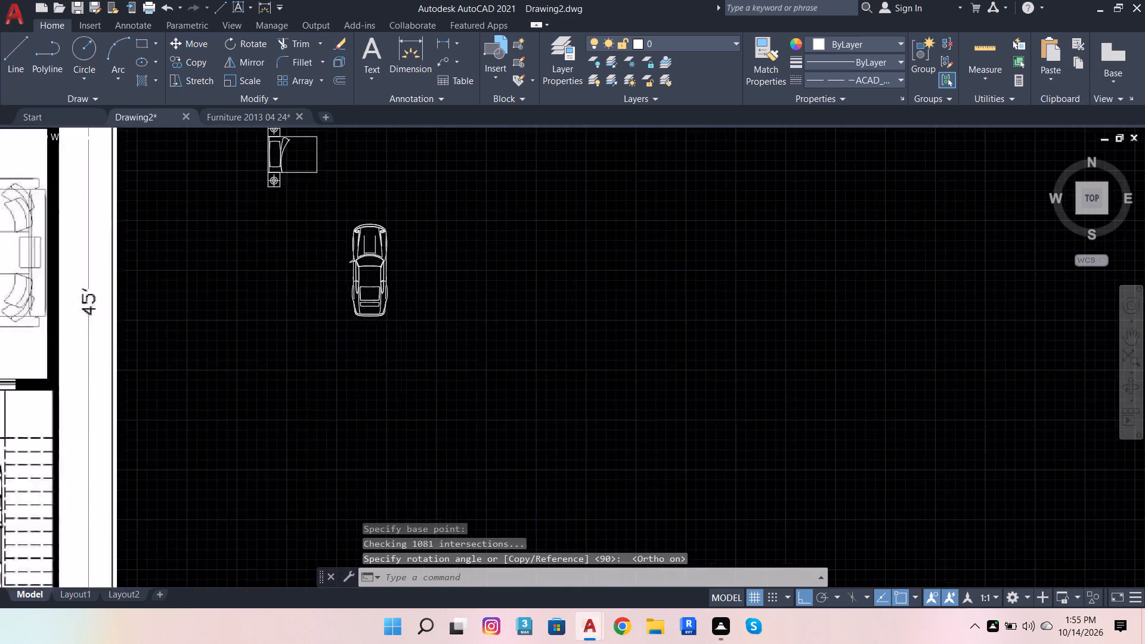
pyautogui.scroll(1, 400, 252)
pyautogui.click(245, 181)
pyautogui.click(460, 475)
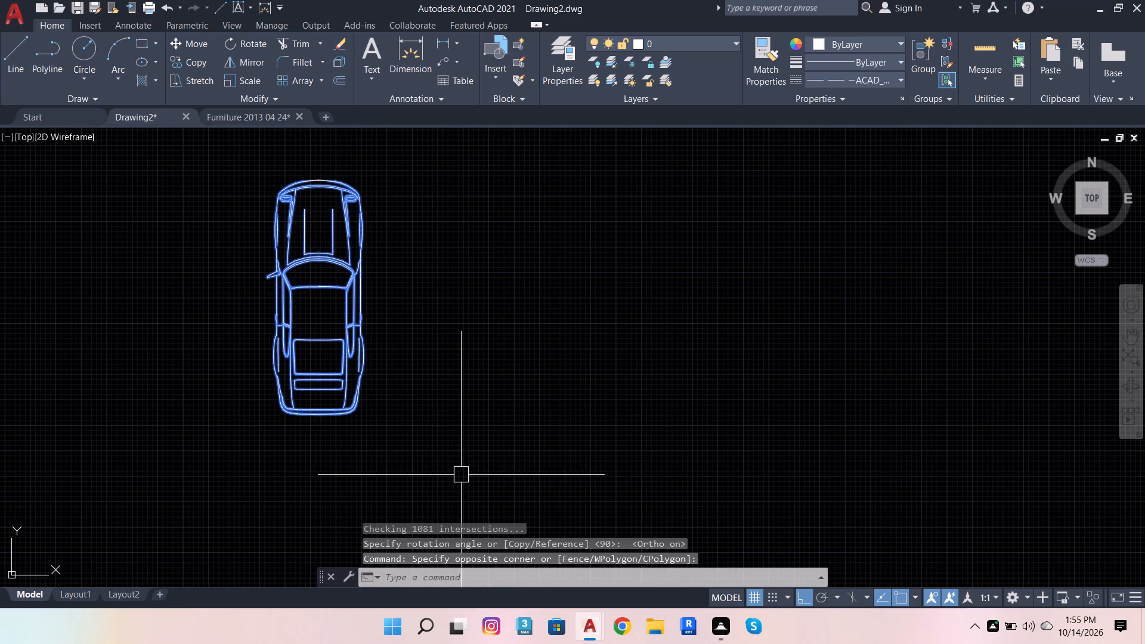
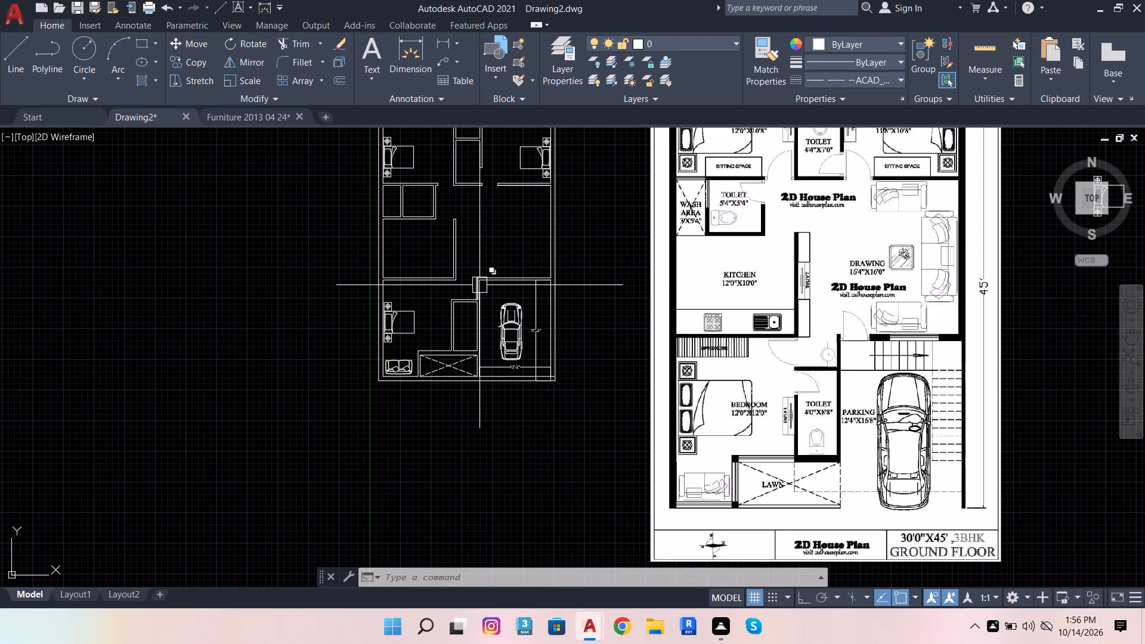
# With Ortho on, offset the parking area's inner top wall line and inner right wall line 3'2" into the parking.
pyautogui.scroll(2, 480, 285)
pyautogui.click(531, 274)
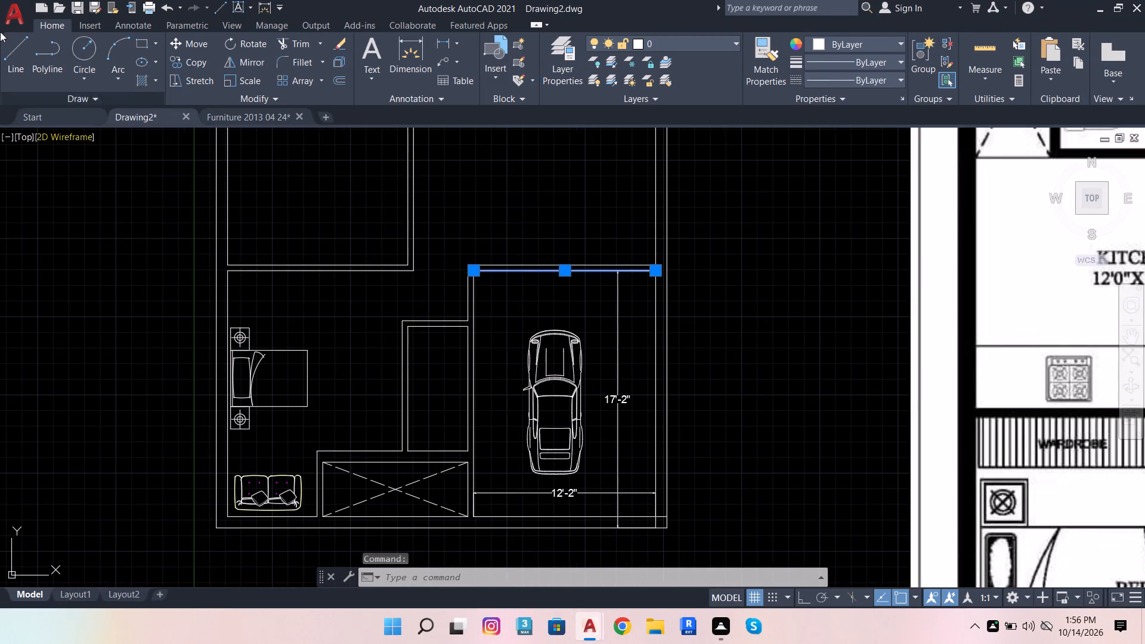
pyautogui.click(330, 80)
pyautogui.click(345, 76)
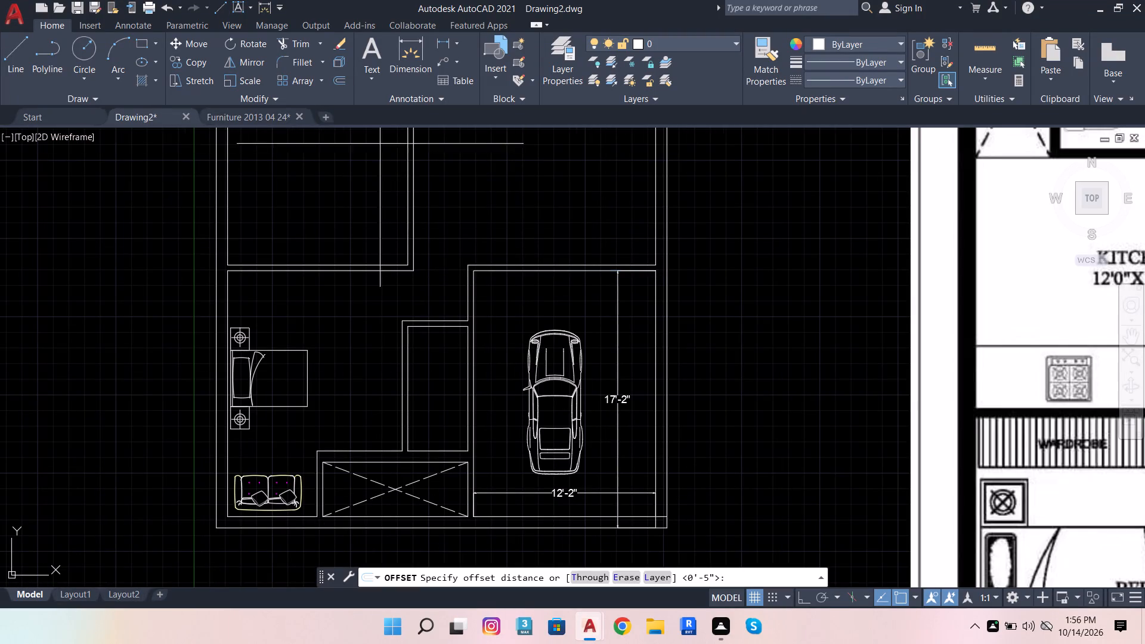
pyautogui.click(484, 268)
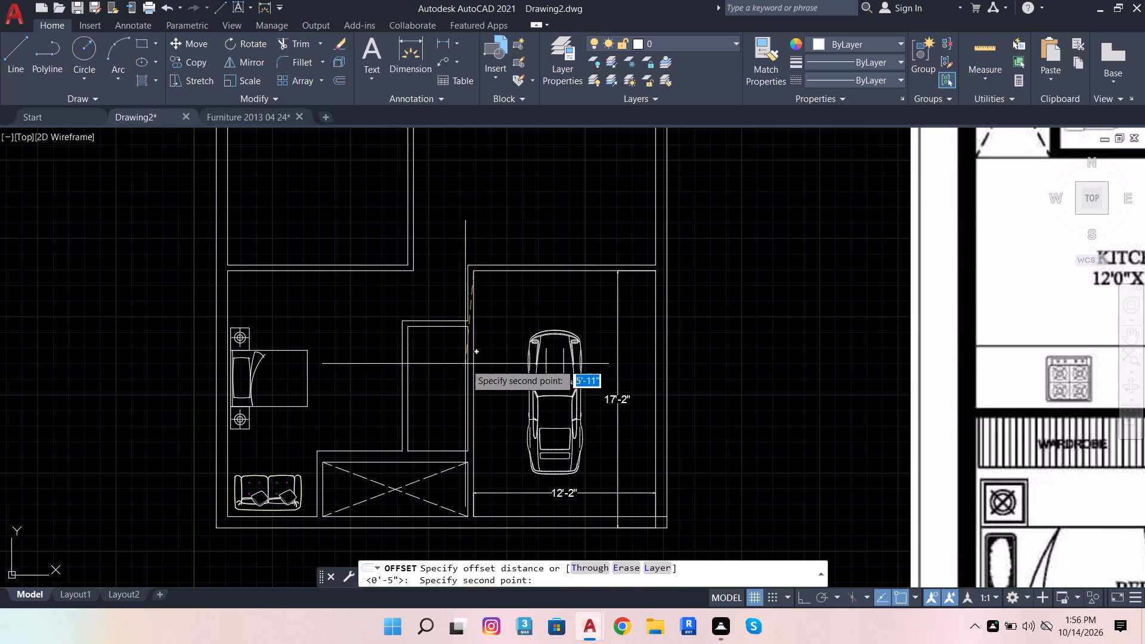
pyautogui.click(798, 598)
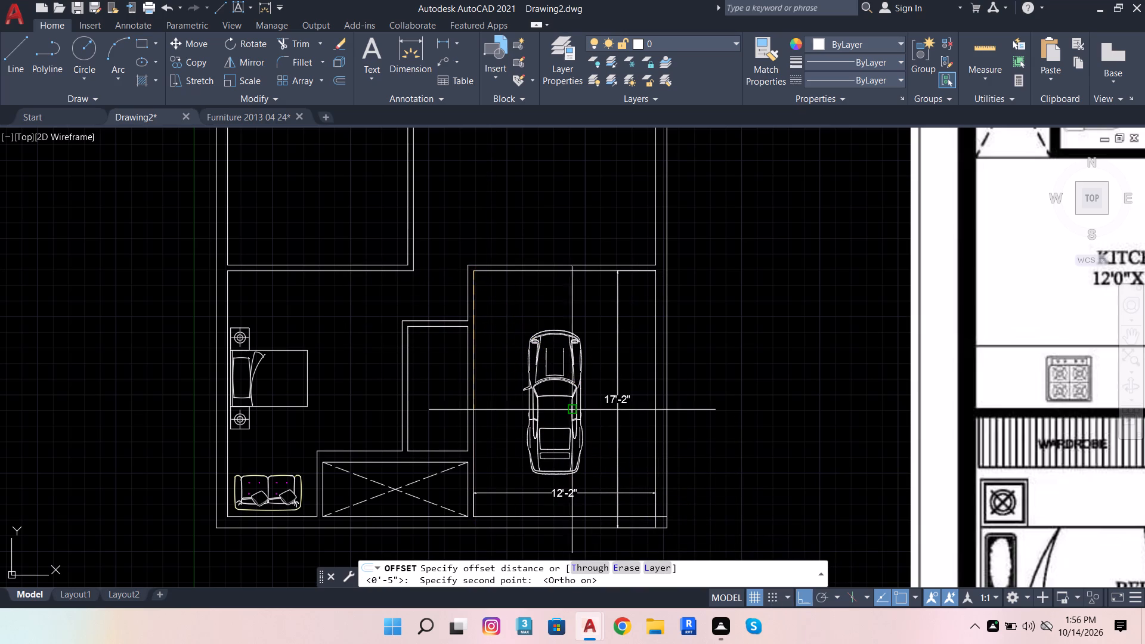
pyautogui.write("3'2")
pyautogui.press('Return')
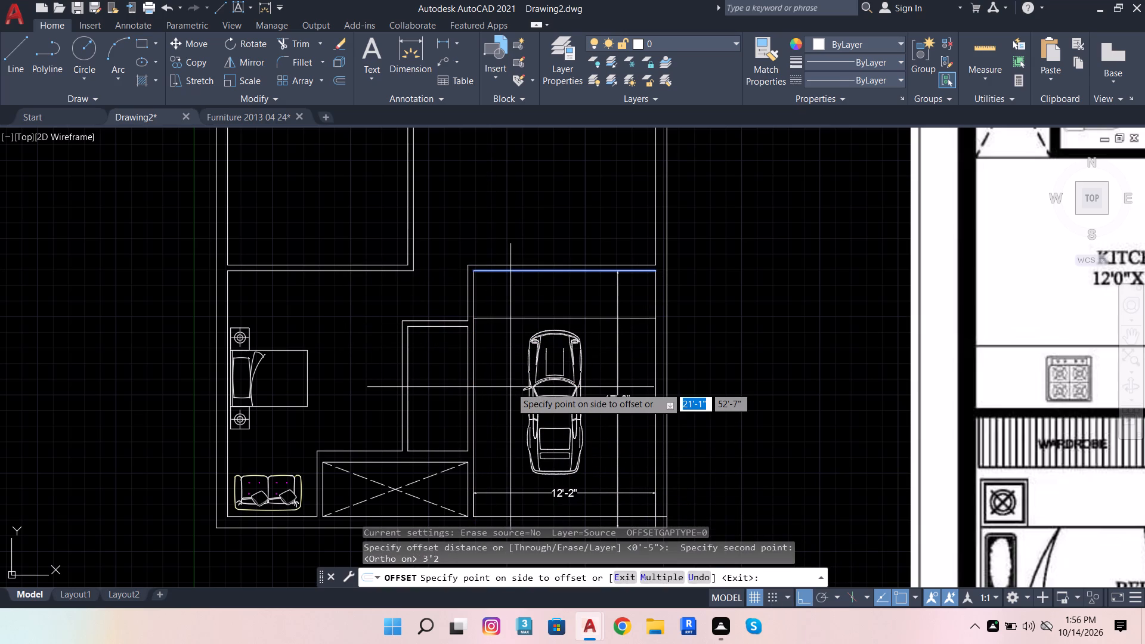
pyautogui.click(510, 387)
pyautogui.click(653, 424)
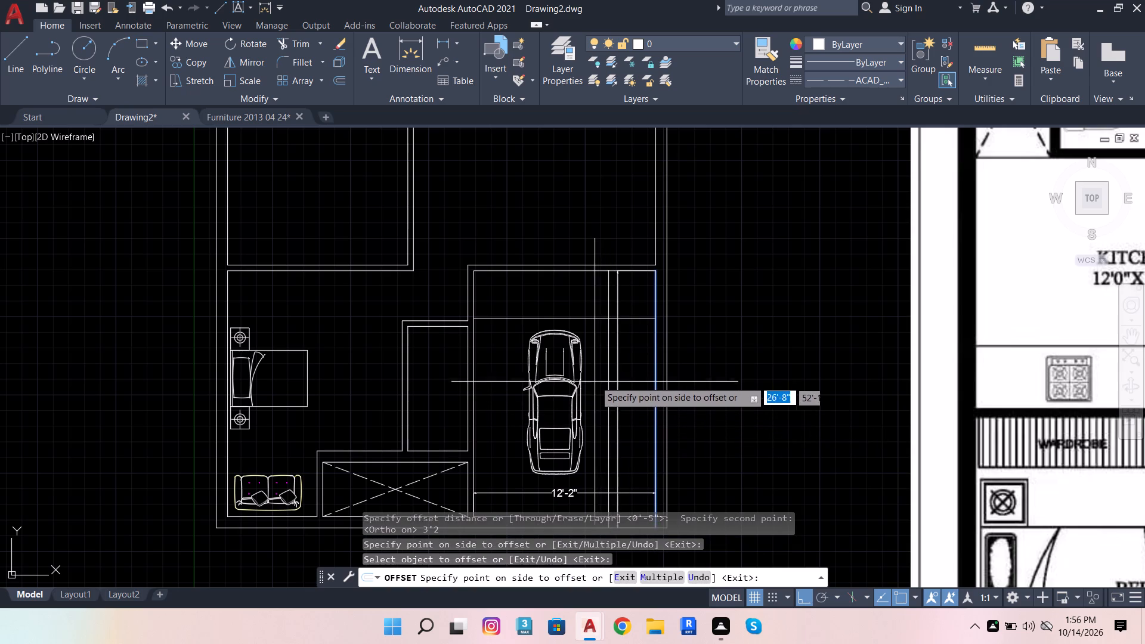
pyautogui.click(599, 364)
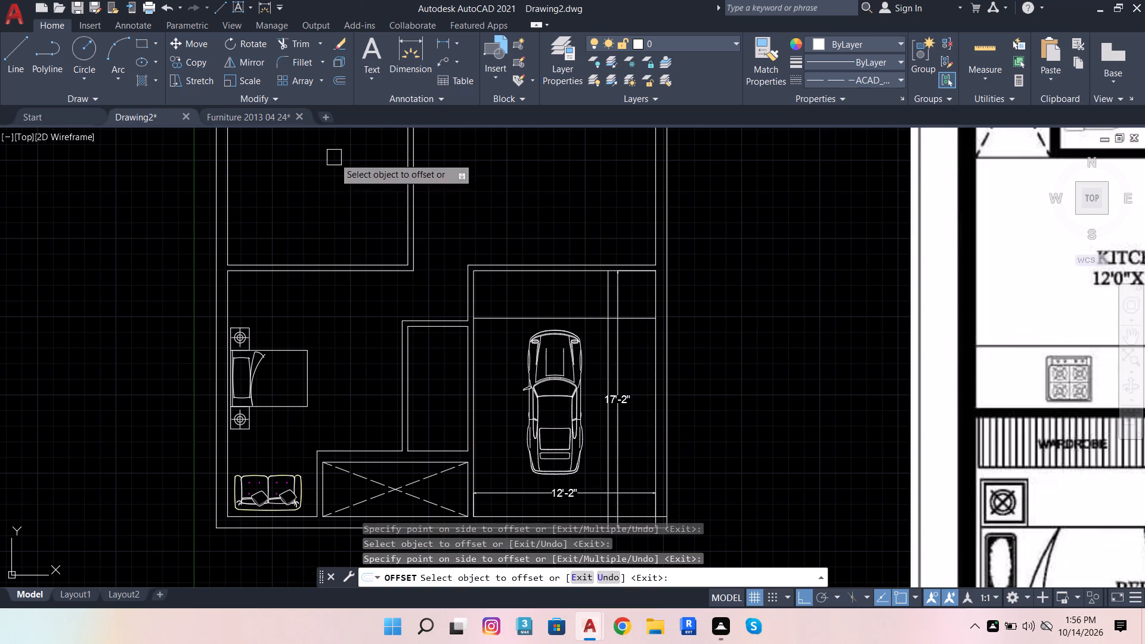
# Remove the vertical and horizontal dimensions from the parking area with Trim.
pyautogui.click(295, 40)
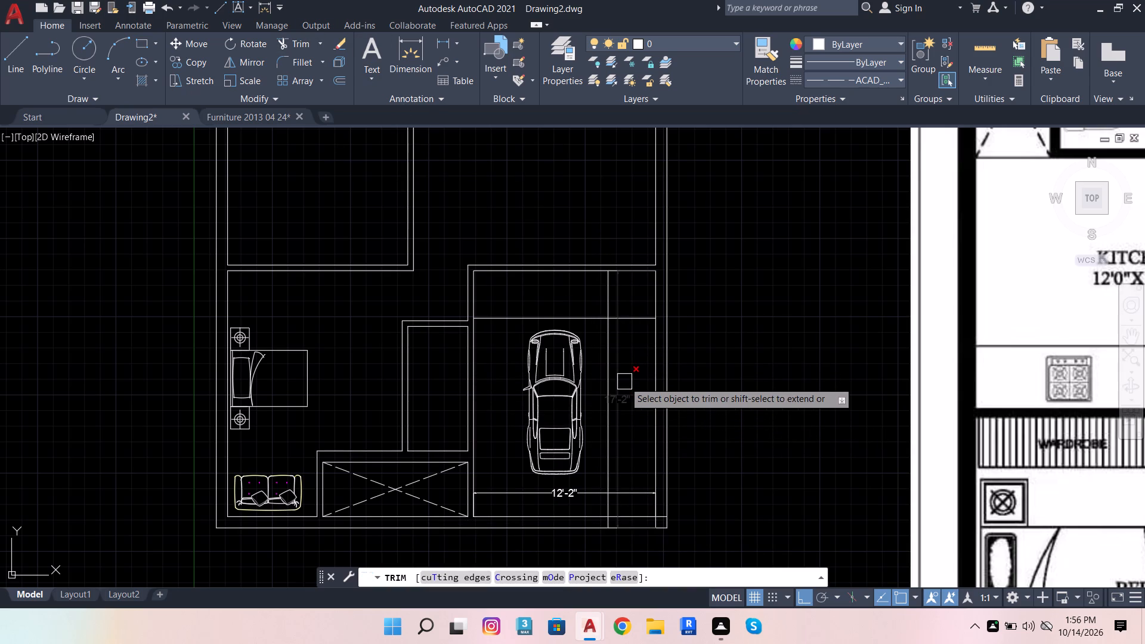
pyautogui.click(624, 382)
pyautogui.click(571, 493)
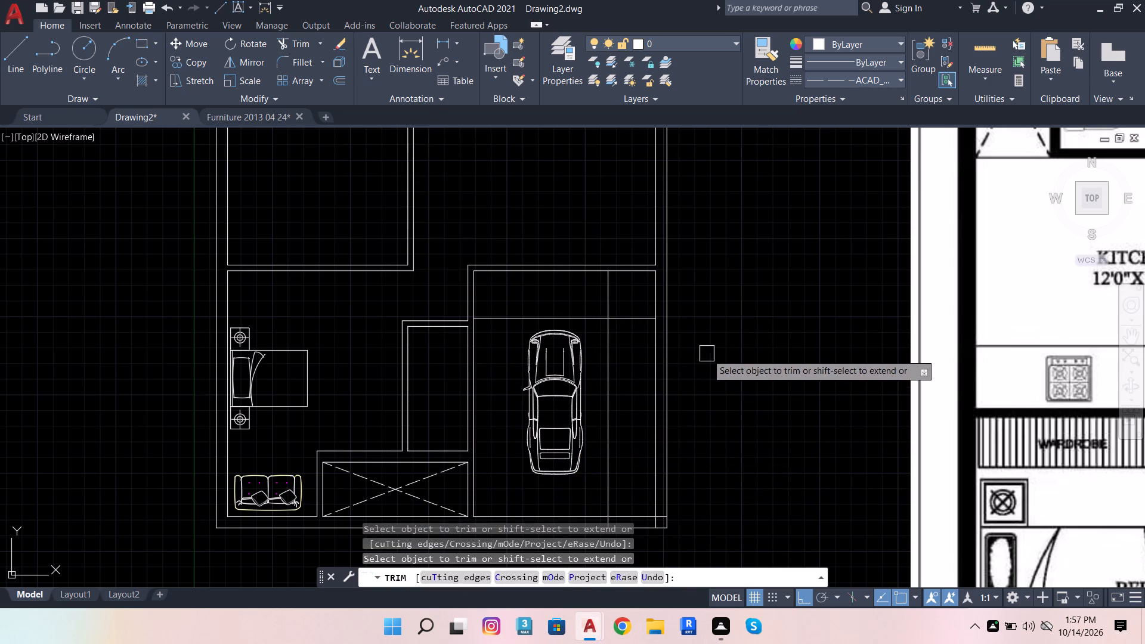
pyautogui.press('Escape')
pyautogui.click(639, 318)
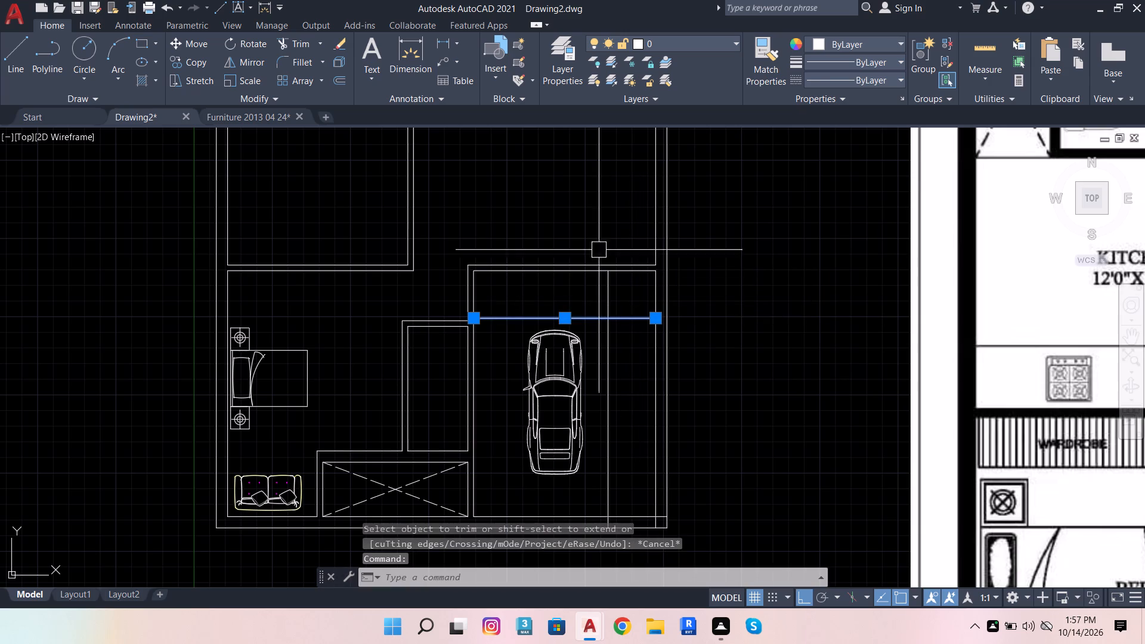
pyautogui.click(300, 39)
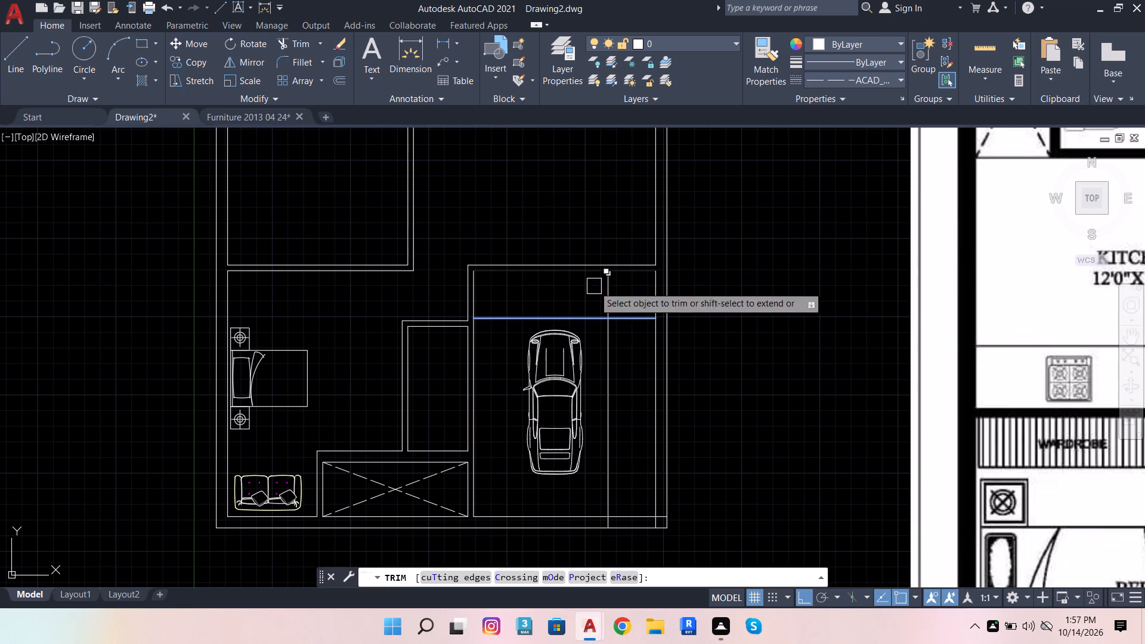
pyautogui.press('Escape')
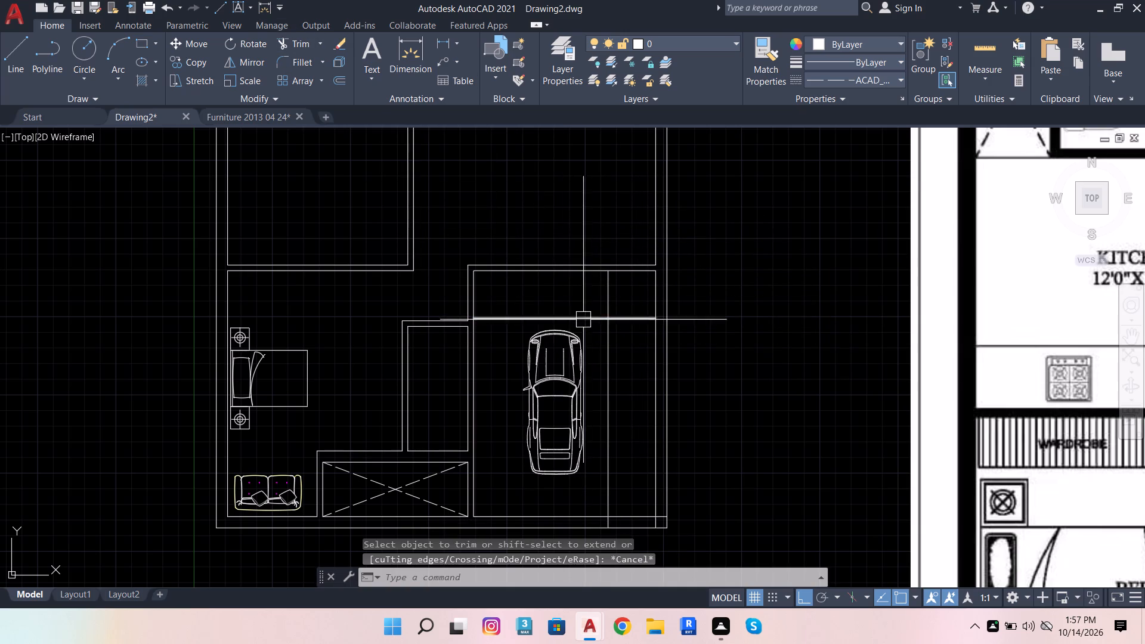
# Trim the horizontal offset line between the parking's left wall and the vertical stair line.
pyautogui.click(308, 39)
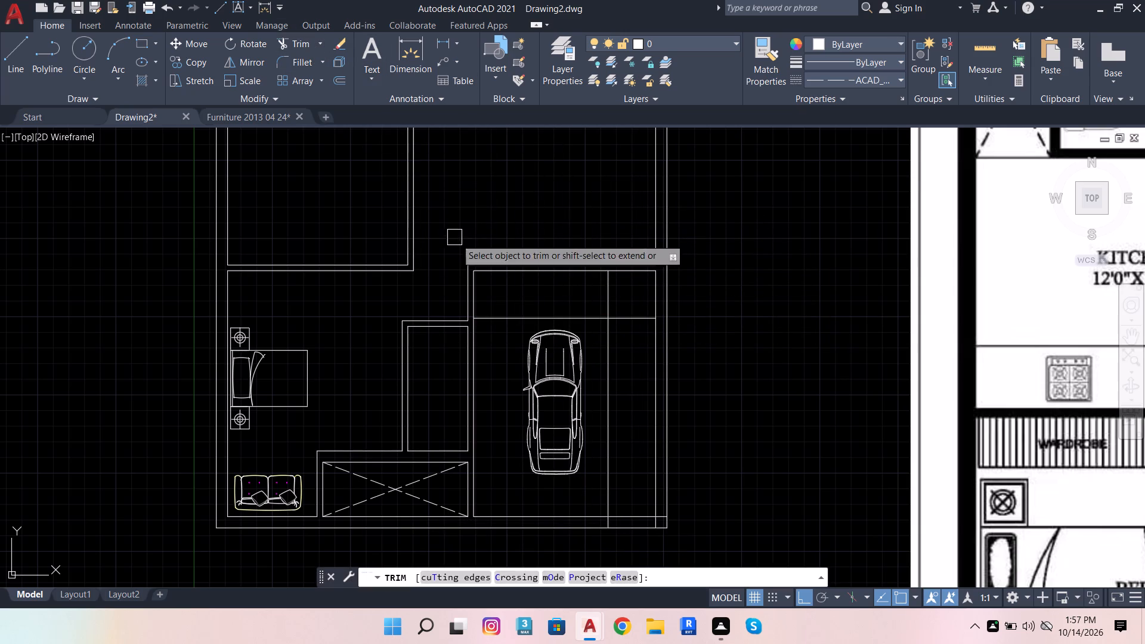
pyautogui.click(579, 320)
pyautogui.press('Escape')
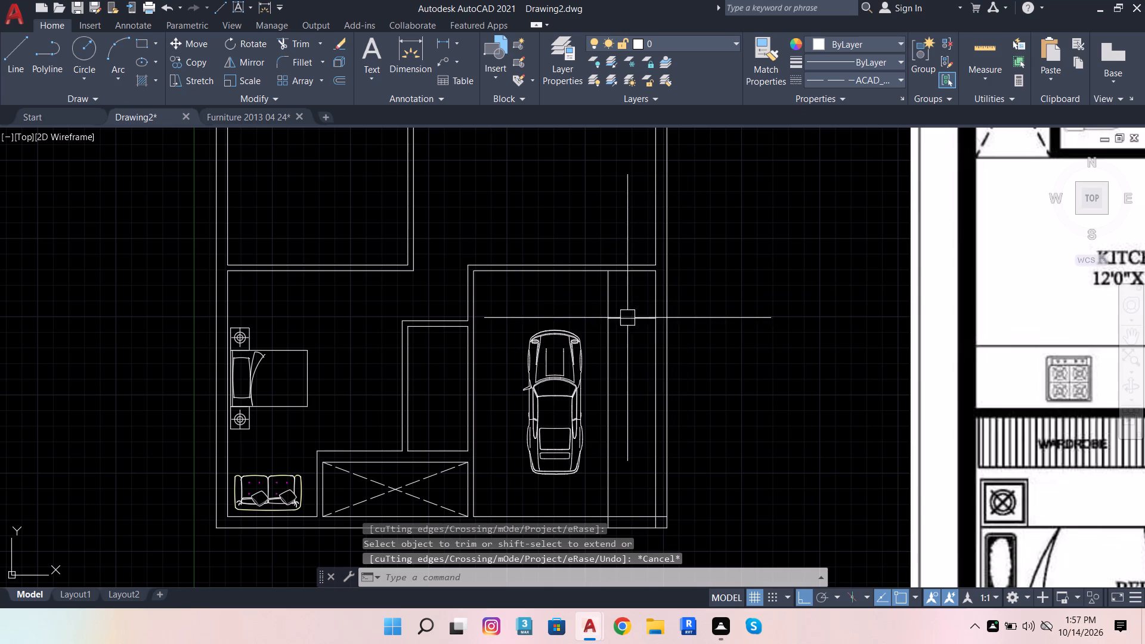
# Offset the short horizontal line in the stair strip downward at 10" spacing to add seven stair treads.
pyautogui.click(627, 318)
pyautogui.click(339, 80)
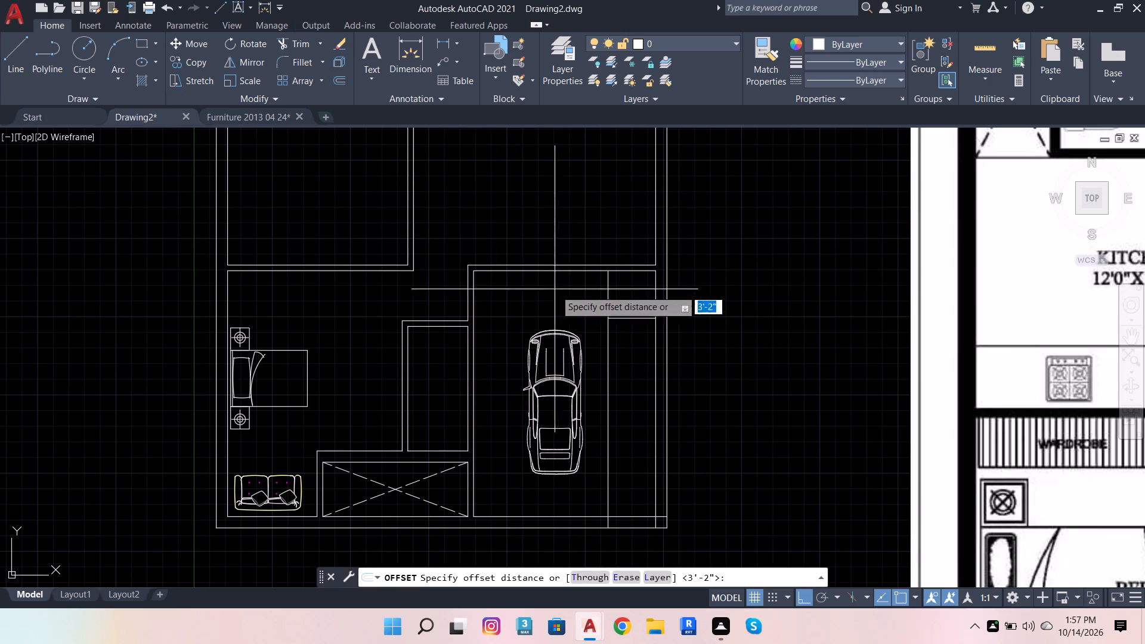
pyautogui.scroll(2, 645, 337)
pyautogui.click(669, 293)
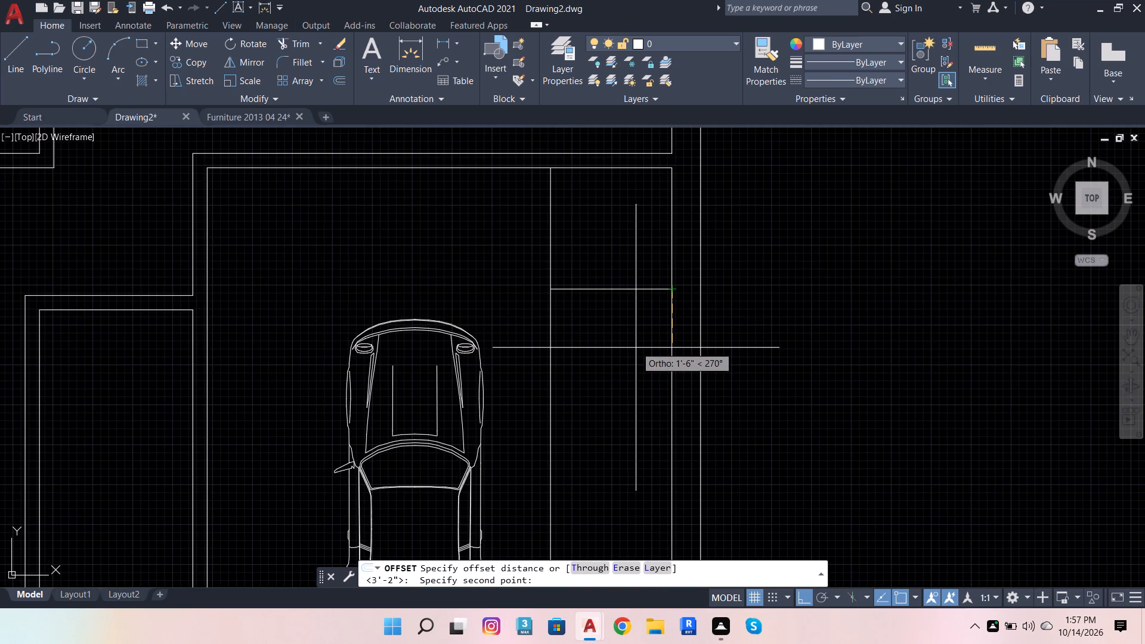
pyautogui.write('10')
pyautogui.press('Return')
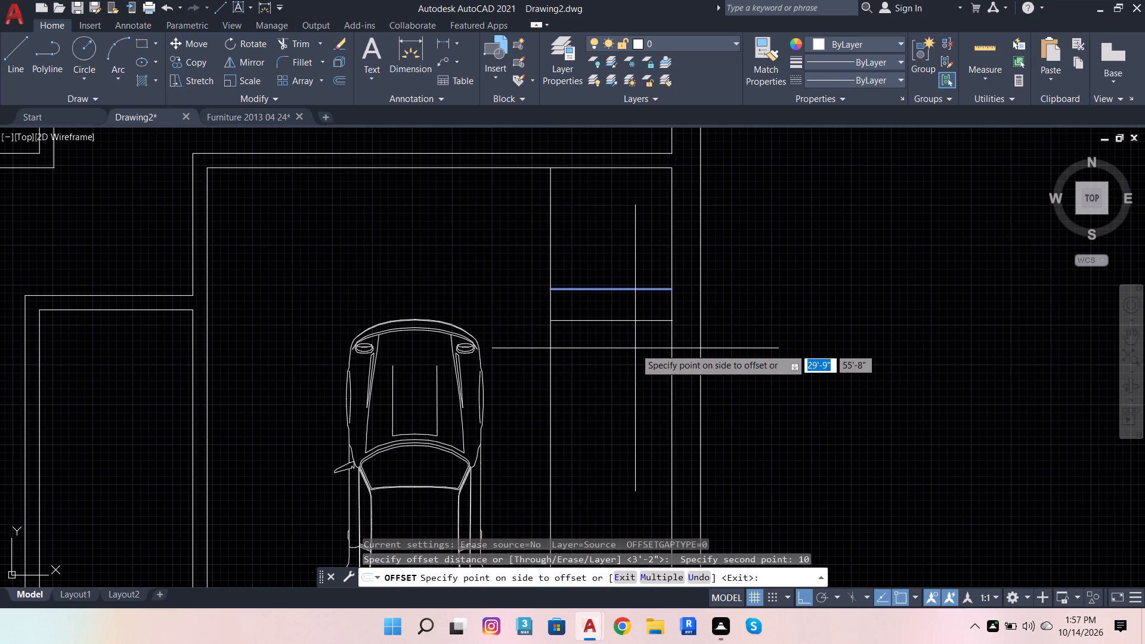
pyautogui.click(635, 348)
pyautogui.click(638, 319)
pyautogui.click(655, 380)
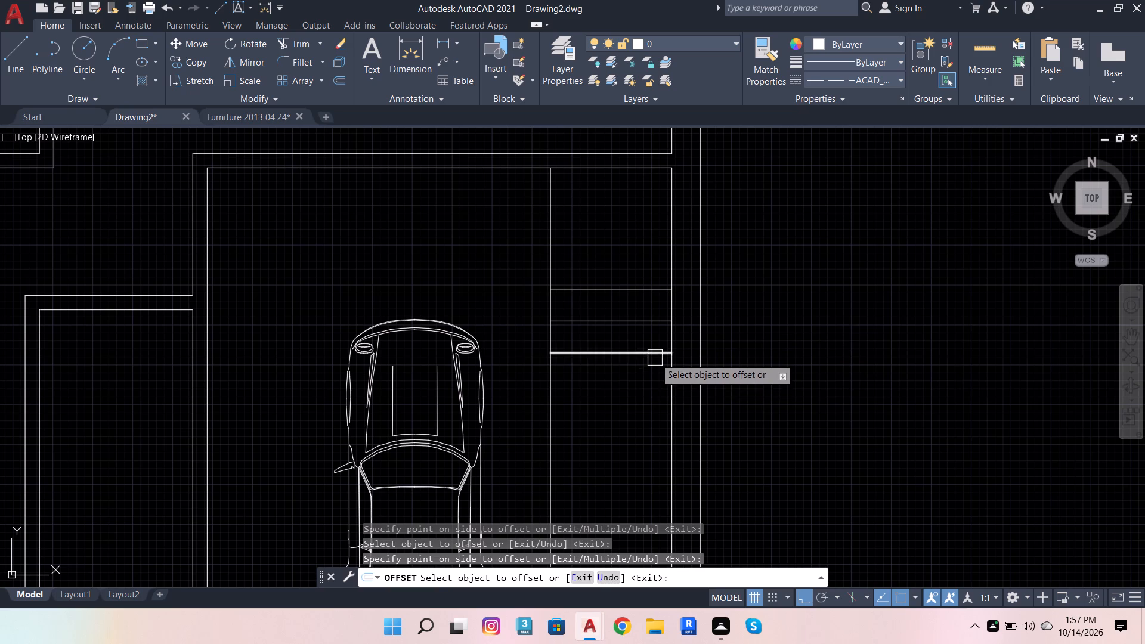
pyautogui.click(655, 355)
pyautogui.click(643, 407)
pyautogui.click(639, 388)
pyautogui.moveTo(623, 447); pyautogui.dragTo(622, 439)
pyautogui.click(625, 421)
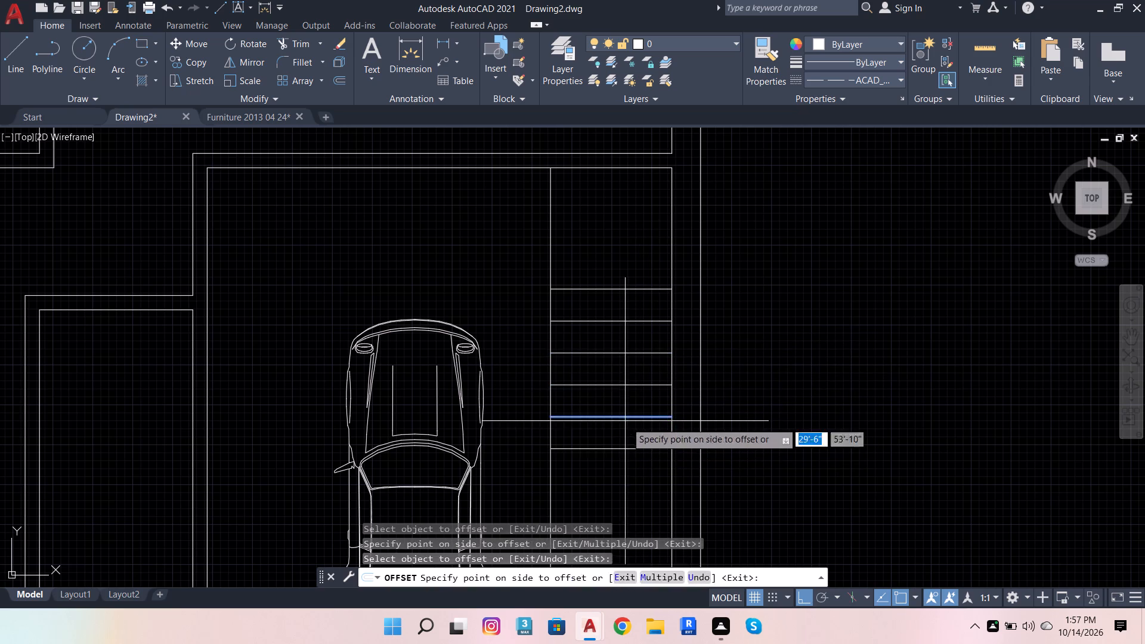
pyautogui.click(613, 470)
pyautogui.click(613, 449)
pyautogui.click(611, 489)
pyautogui.click(611, 485)
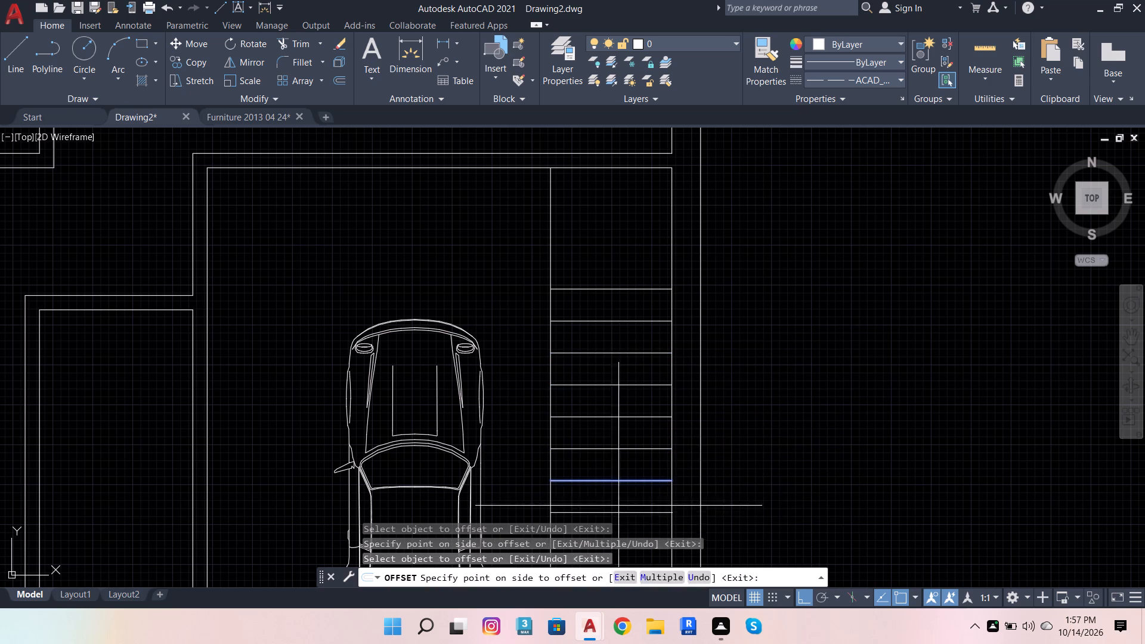
pyautogui.click(618, 506)
# Continue the 10" offsets down the stair strip to add five more treads below the last one.
pyautogui.scroll(-3, 639, 394)
pyautogui.scroll(2, 632, 453)
pyautogui.scroll(-2, 627, 426)
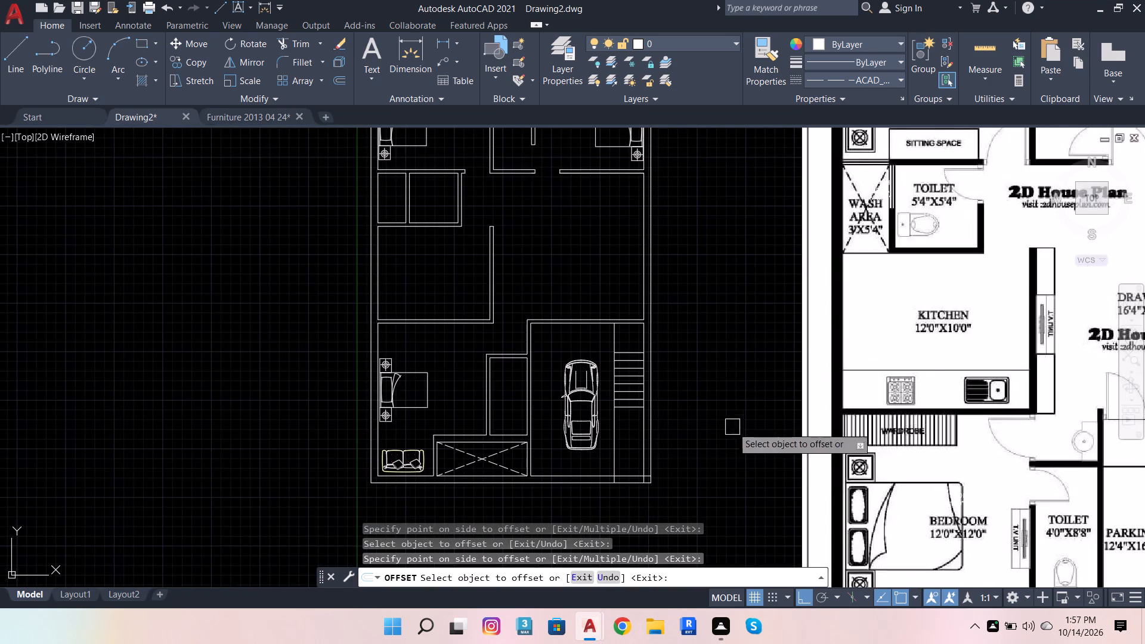
pyautogui.scroll(-1, 606, 343)
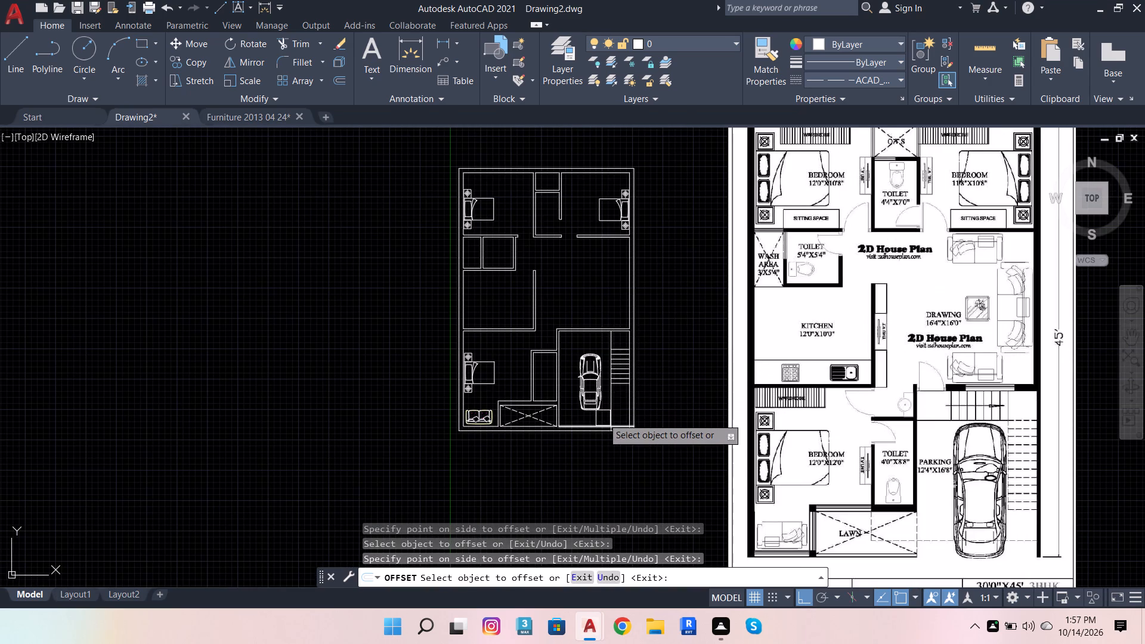
pyautogui.scroll(1, 603, 418)
pyautogui.scroll(3, 624, 372)
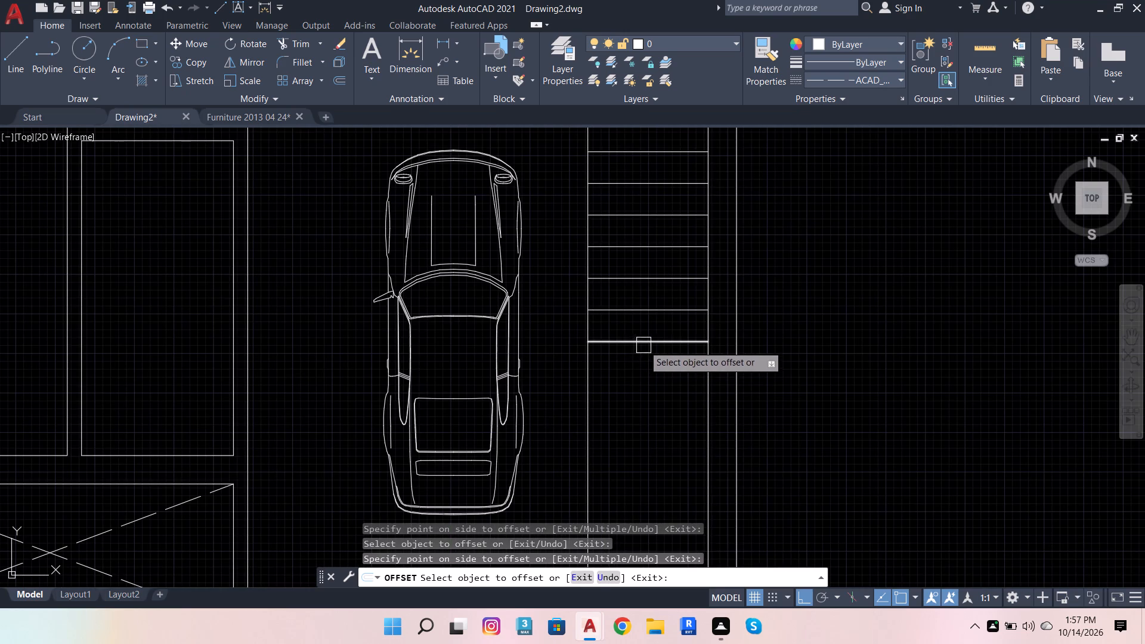
pyautogui.click(643, 345)
pyautogui.click(628, 395)
pyautogui.click(642, 379)
pyautogui.click(629, 429)
pyautogui.click(636, 406)
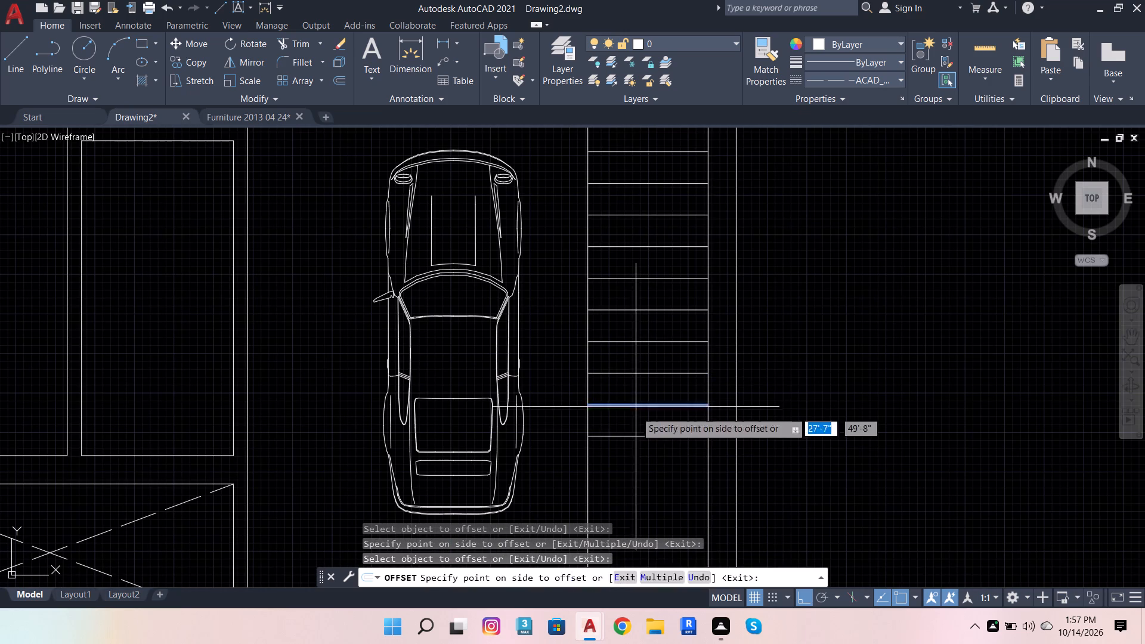
pyautogui.click(632, 444)
pyautogui.click(633, 438)
pyautogui.click(636, 472)
pyautogui.scroll(-2, 642, 370)
pyautogui.scroll(2, 648, 425)
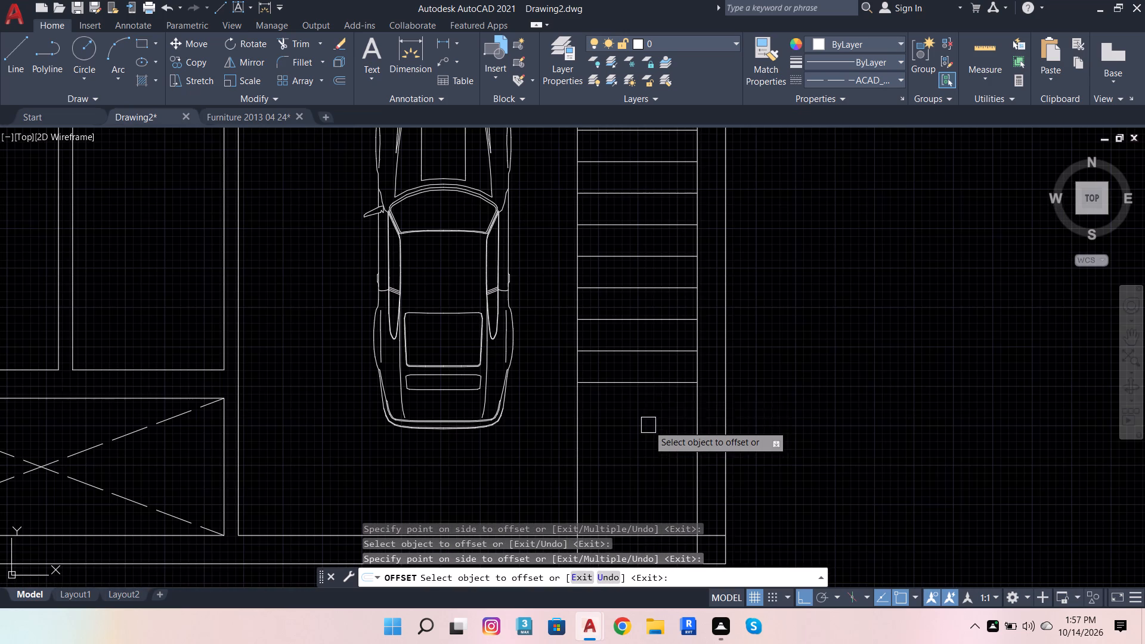
pyautogui.click(655, 388)
pyautogui.click(635, 470)
pyautogui.scroll(-2, 660, 388)
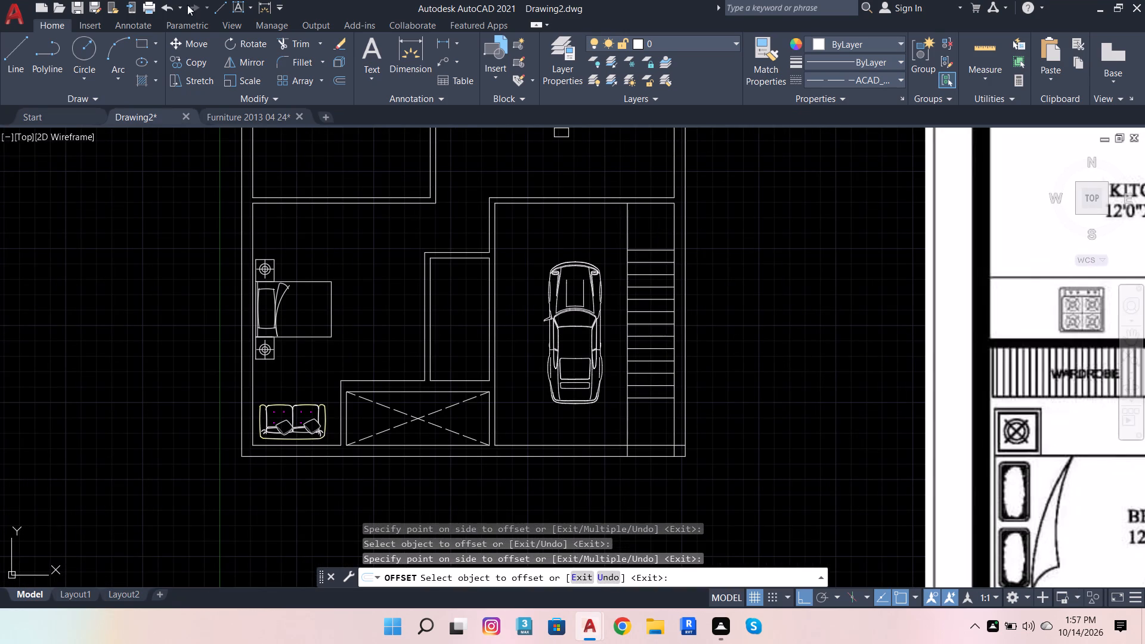
pyautogui.press('Escape')
# Trim the vertical stair line below the last tread and the wall line overruns at the parking's lower right corner.
pyautogui.click(293, 38)
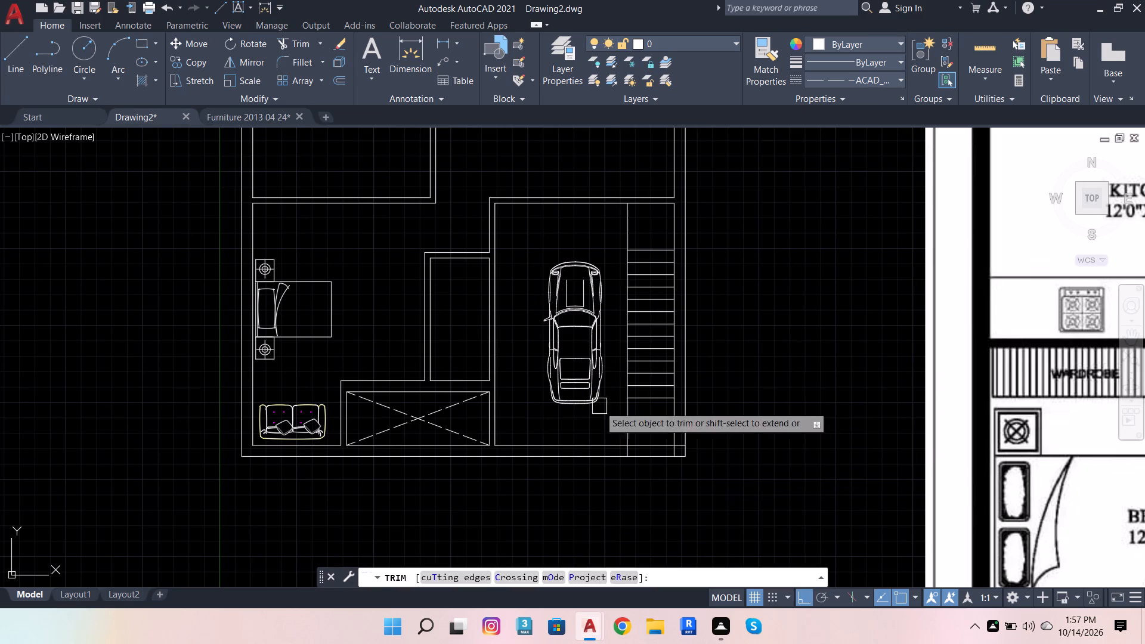
pyautogui.click(618, 426)
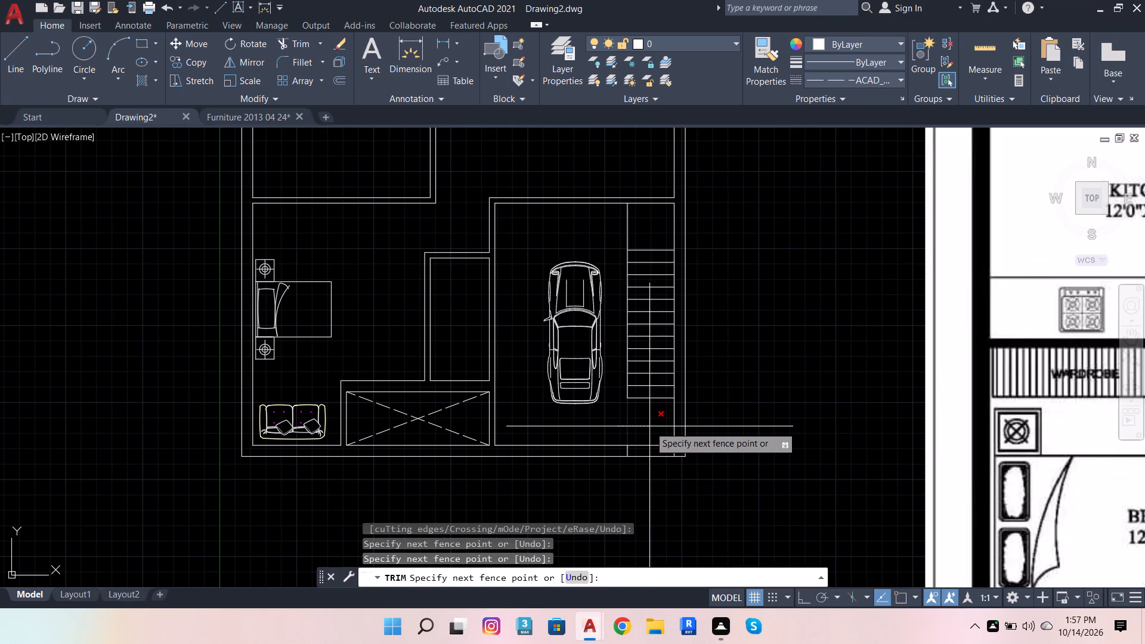
pyautogui.click(649, 426)
pyautogui.scroll(3, 609, 455)
pyautogui.click(655, 440)
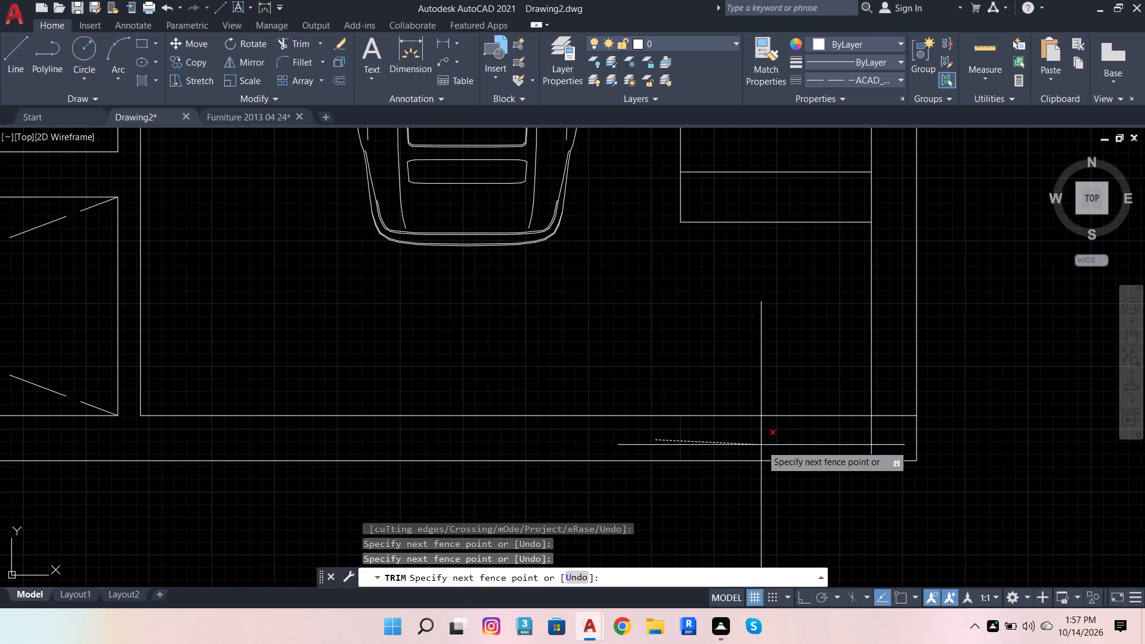
pyautogui.click(894, 446)
pyautogui.click(896, 441)
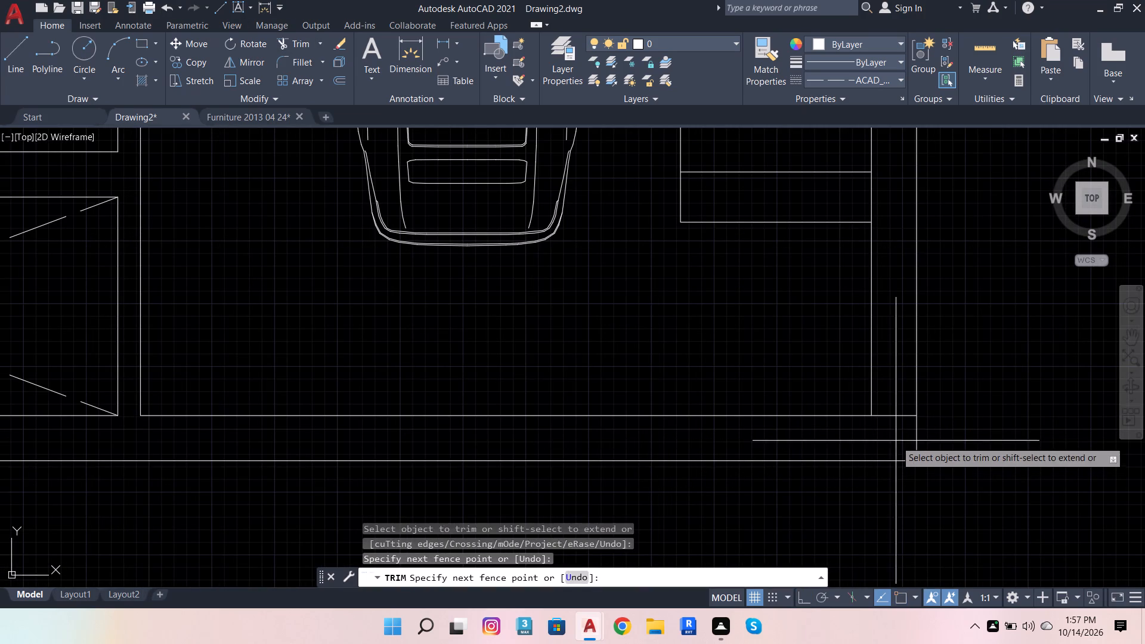
pyautogui.click(896, 353)
# Trim the segment of the vertical stair line between the first and second treads.
pyautogui.scroll(-3, 885, 475)
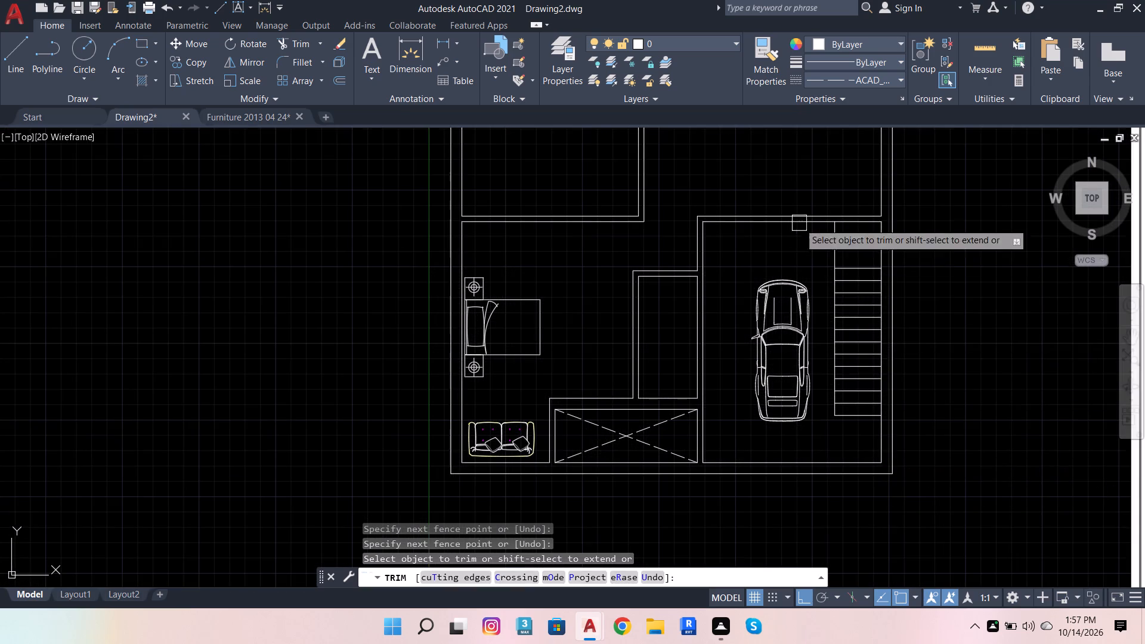
pyautogui.scroll(3, 831, 264)
pyautogui.click(826, 267)
pyautogui.press('Escape')
pyautogui.press('Escape')
pyautogui.press('Escape')
pyautogui.press('Escape')
pyautogui.press('Escape')
pyautogui.press('Escape')
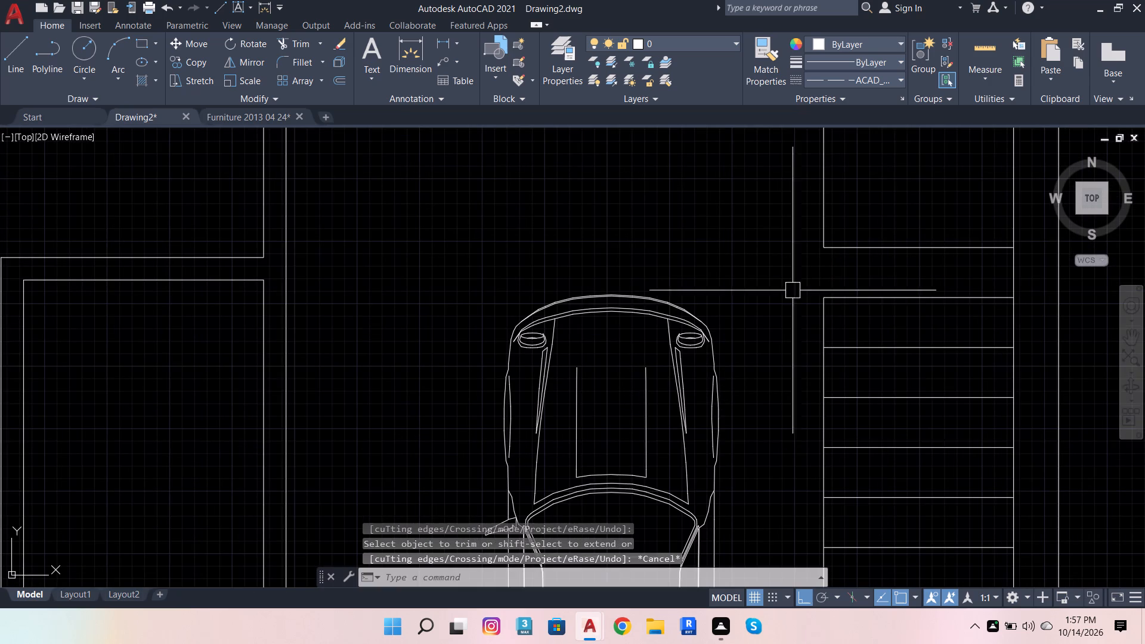
# Offset the vertical stair line above the first tread leftward at 10" spacing to add two treads for the upper flight.
pyautogui.click(822, 202)
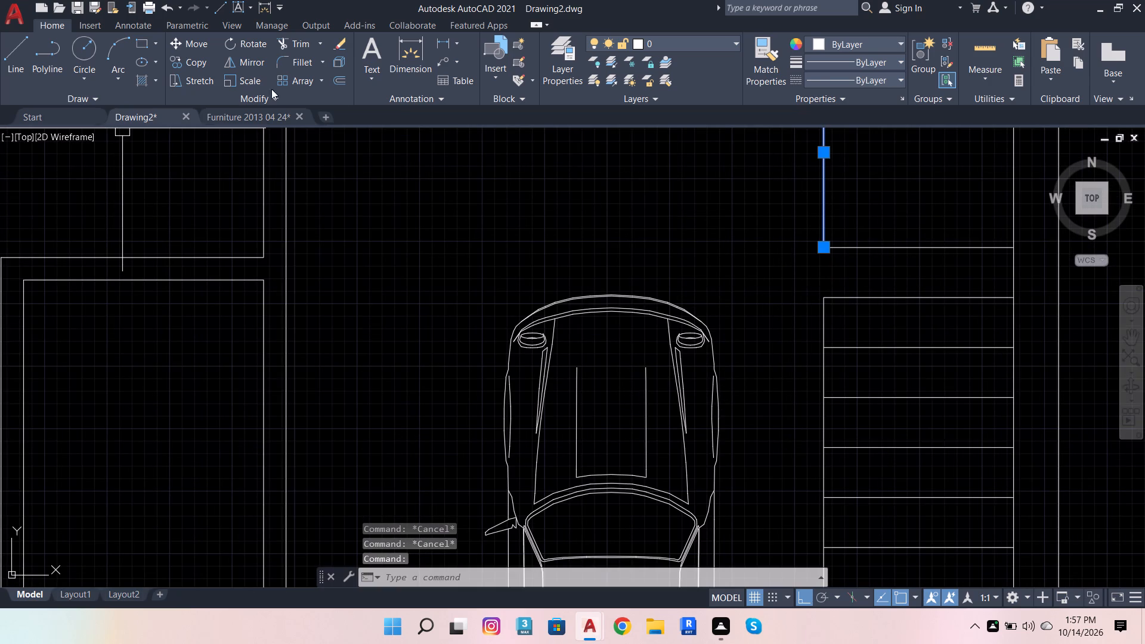
pyautogui.click(333, 81)
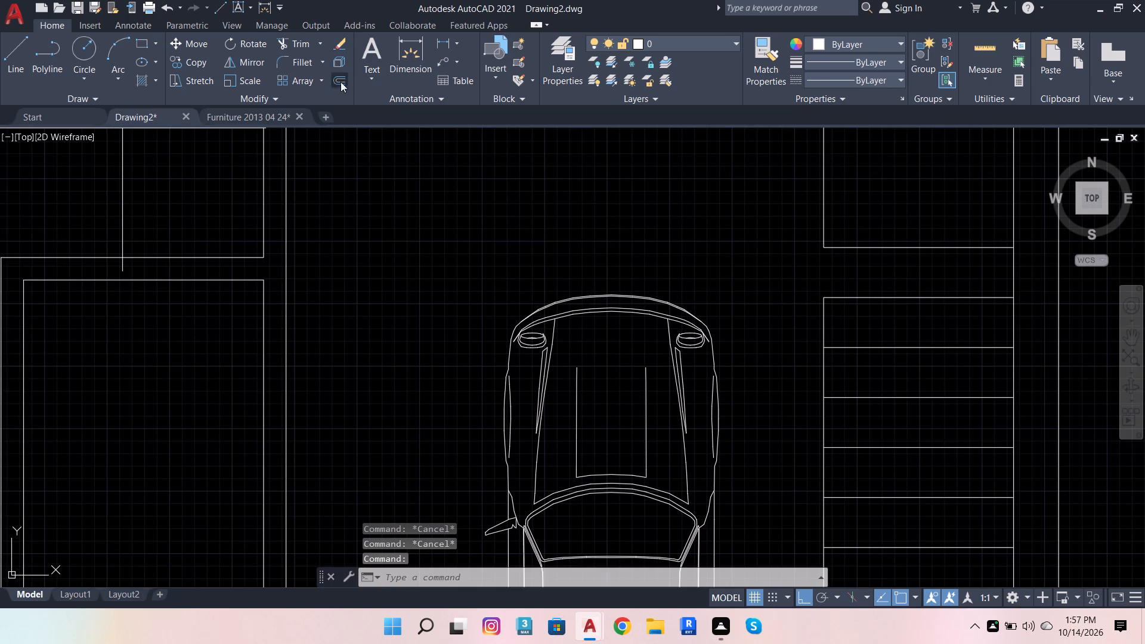
pyautogui.moveTo(820, 243); pyautogui.dragTo(803, 241)
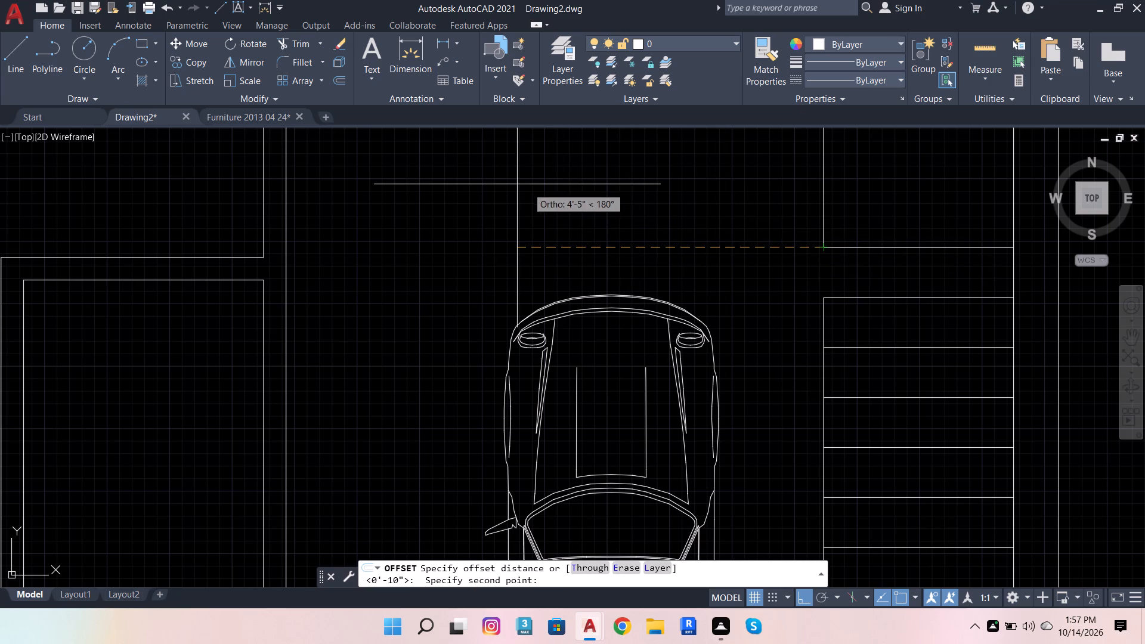
pyautogui.write('10')
pyautogui.press('Return')
pyautogui.click(517, 184)
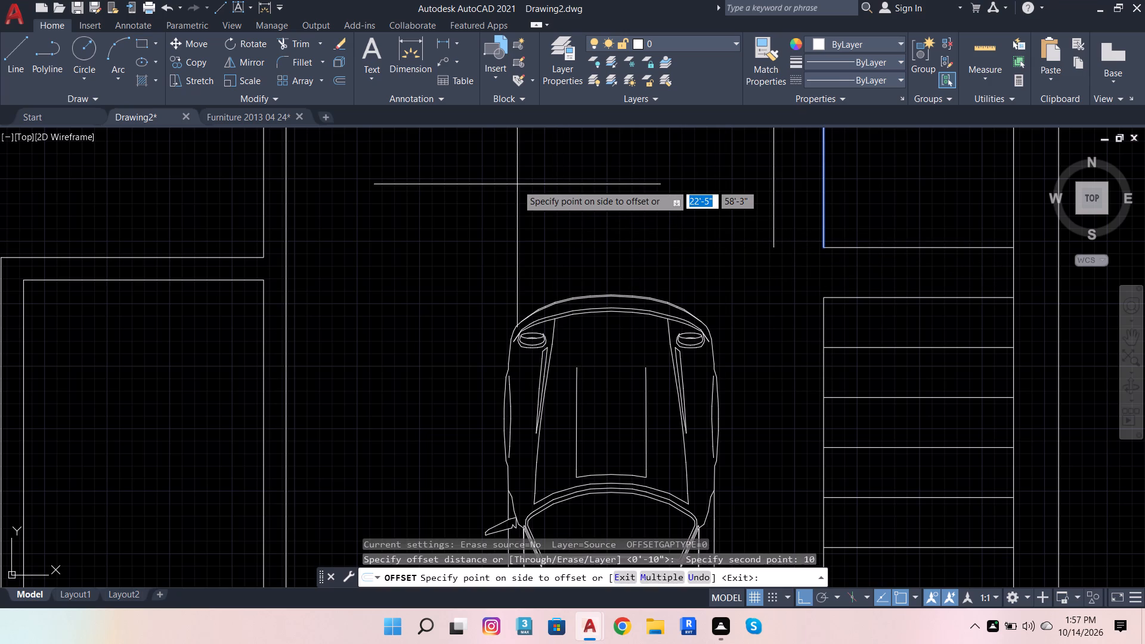
pyautogui.click(766, 219)
pyautogui.click(638, 245)
# Continue the 10" offsets leftward along the upper flight to add four more vertical treads above the car.
pyautogui.scroll(-5, 638, 239)
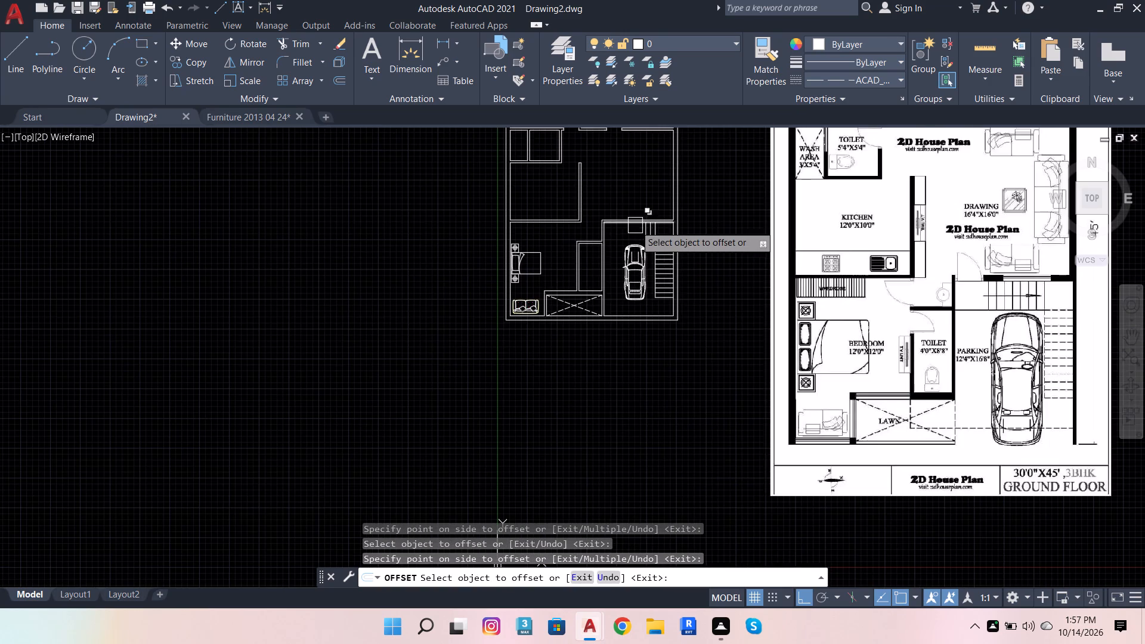
pyautogui.scroll(4, 635, 225)
pyautogui.click(685, 233)
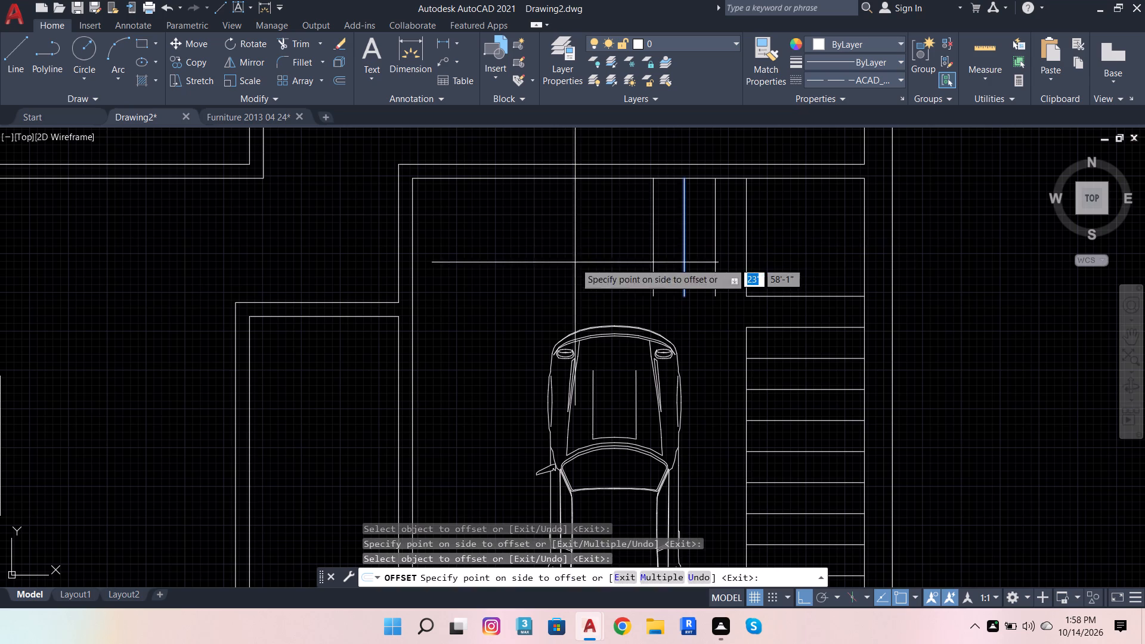
pyautogui.click(575, 262)
pyautogui.click(653, 249)
pyautogui.click(581, 250)
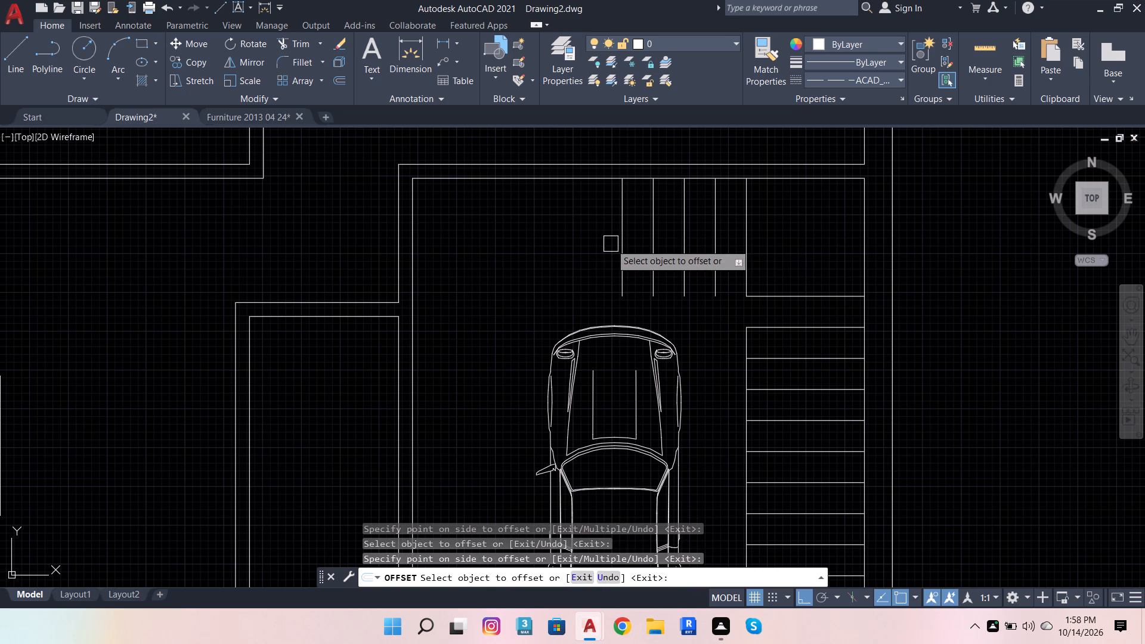
pyautogui.click(611, 244)
pyautogui.click(619, 241)
pyautogui.click(560, 250)
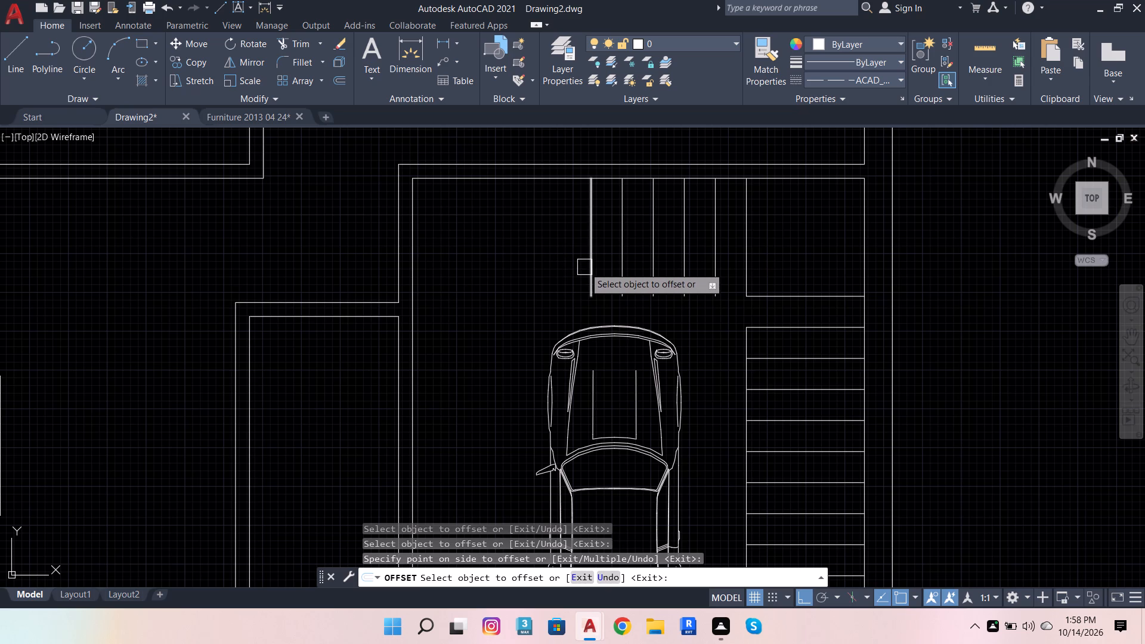
pyautogui.click(584, 266)
pyautogui.click(501, 281)
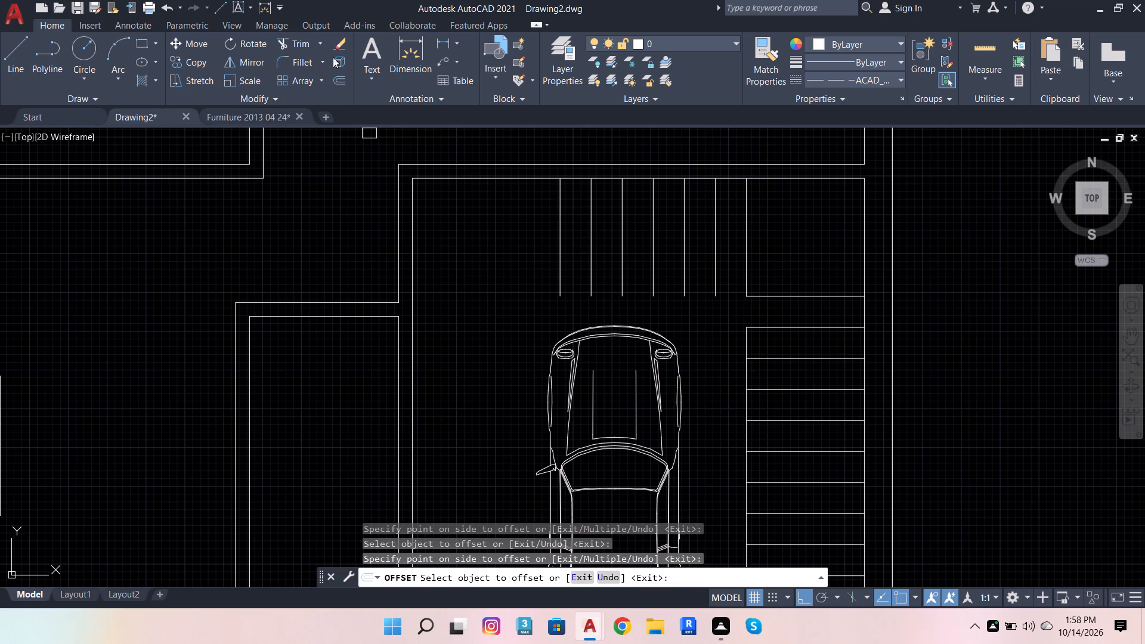
# Extend the leftmost tread up to the outer wall line and the landing's lower edge leftward across all six new treads.
pyautogui.click(293, 41)
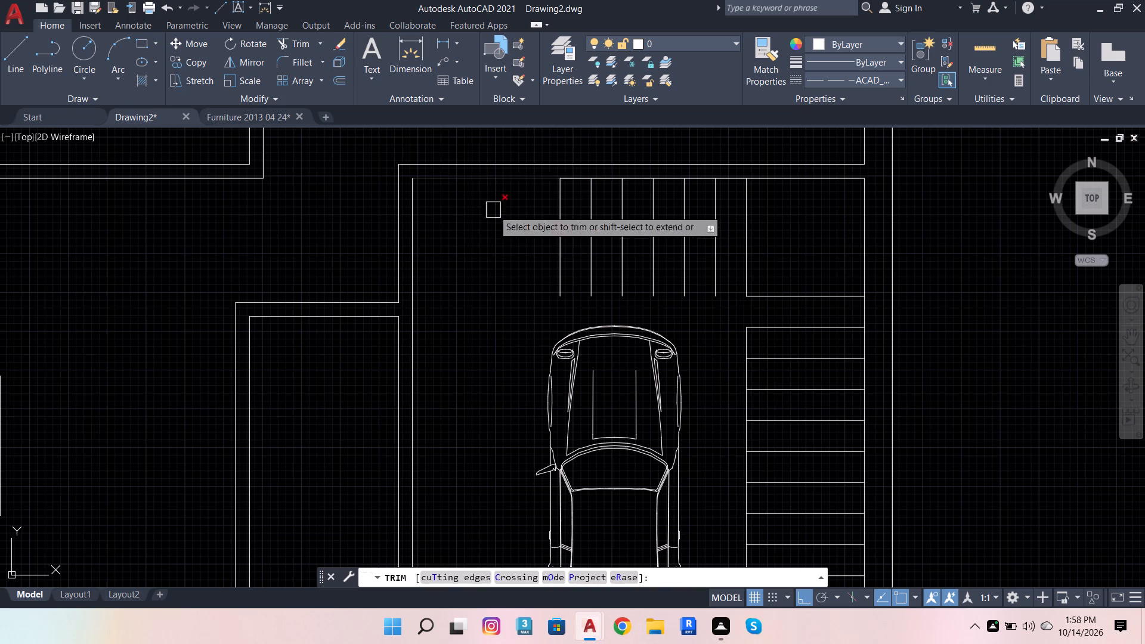
pyautogui.keyDown('shift'); pyautogui.click(566, 213); pyautogui.keyUp('shift')
pyautogui.keyDown('shift'); pyautogui.click(777, 290); pyautogui.keyUp('shift')
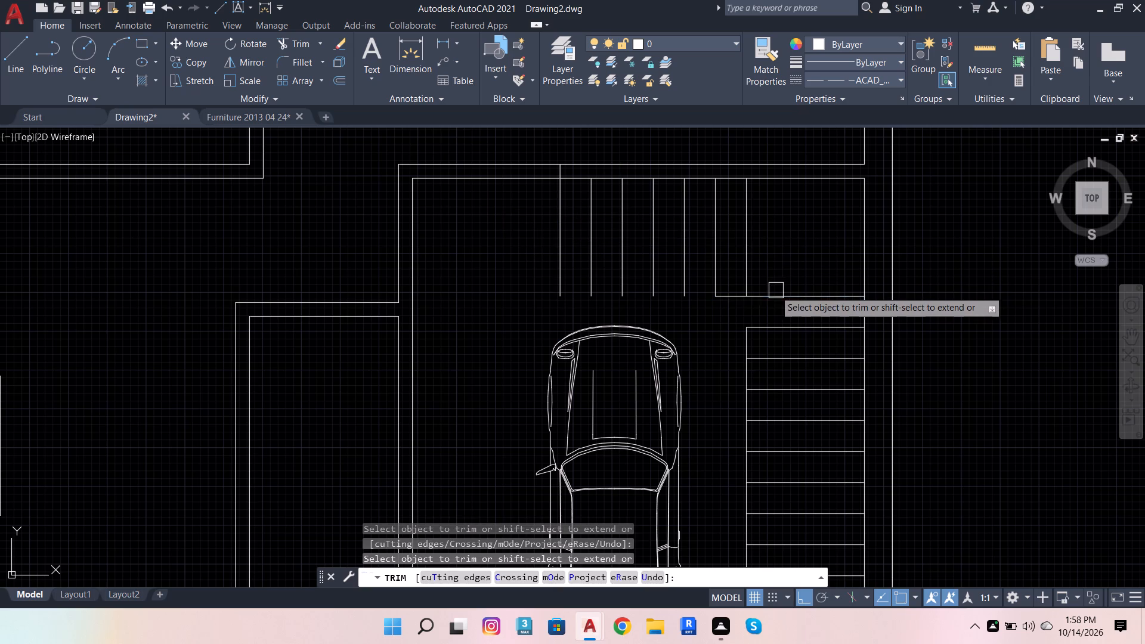
pyautogui.keyDown('shift'); pyautogui.click(741, 279); pyautogui.keyUp('shift')
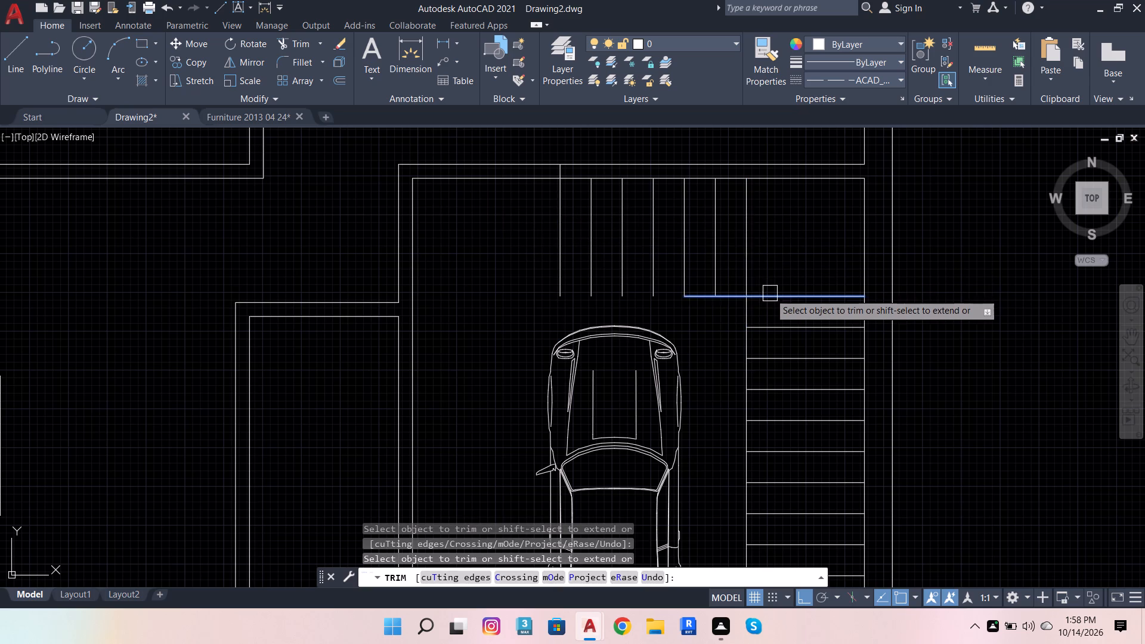
pyautogui.keyDown('shift'); pyautogui.click(770, 293); pyautogui.keyUp('shift')
pyautogui.keyDown('shift'); pyautogui.click(697, 300); pyautogui.keyUp('shift')
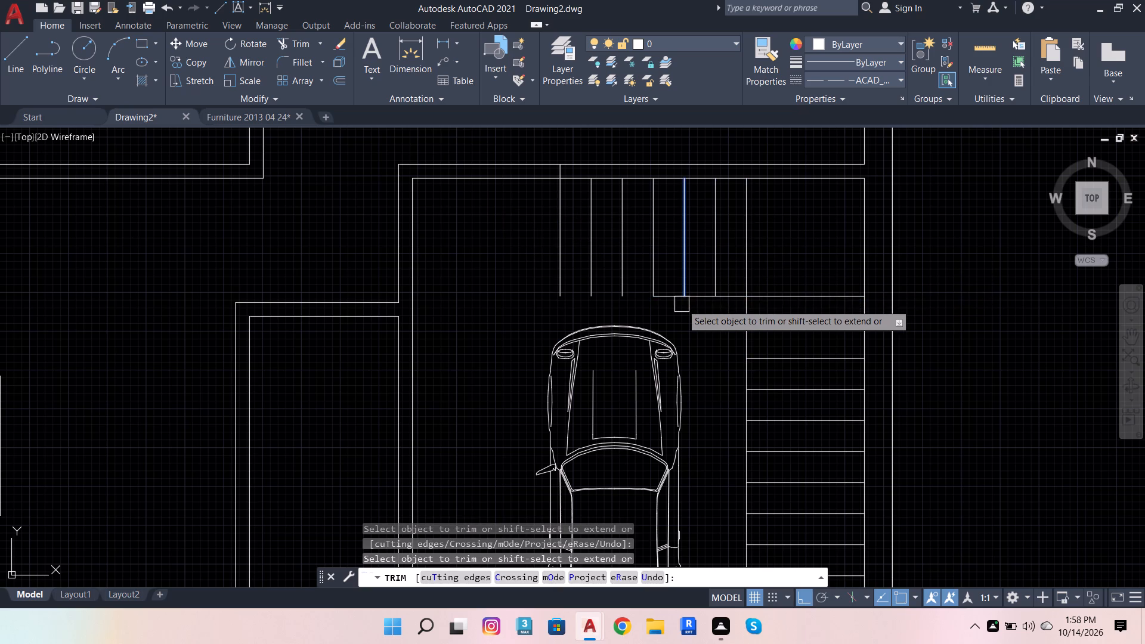
pyautogui.keyDown('shift'); pyautogui.click(669, 298); pyautogui.keyUp('shift')
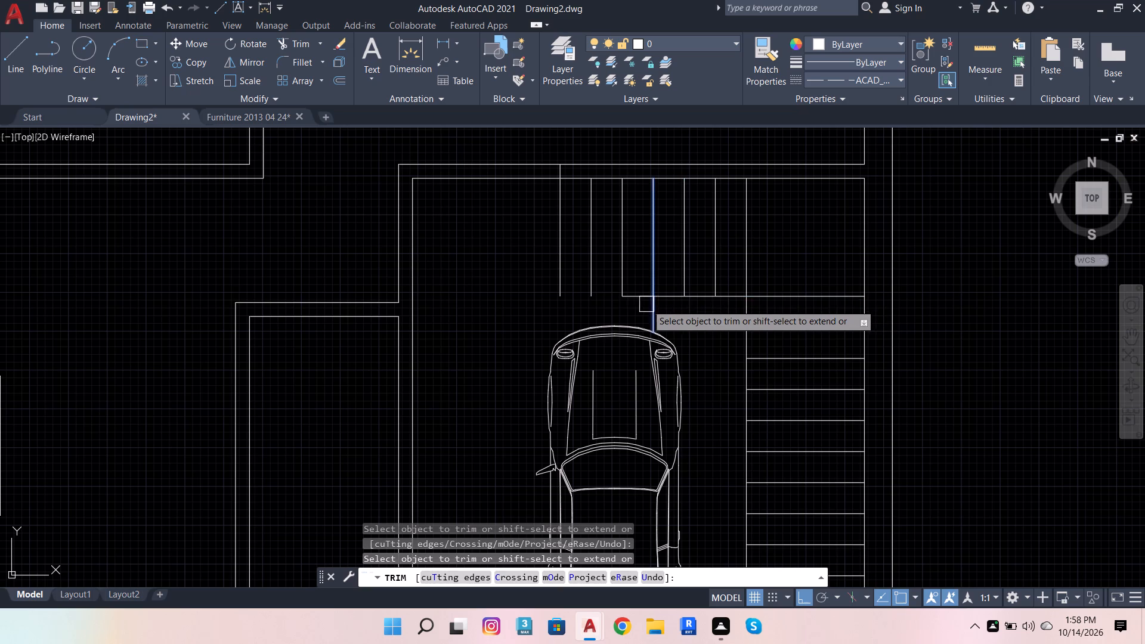
pyautogui.keyDown('shift'); pyautogui.click(640, 300); pyautogui.keyUp('shift')
pyautogui.keyDown('shift'); pyautogui.click(600, 301); pyautogui.keyUp('shift')
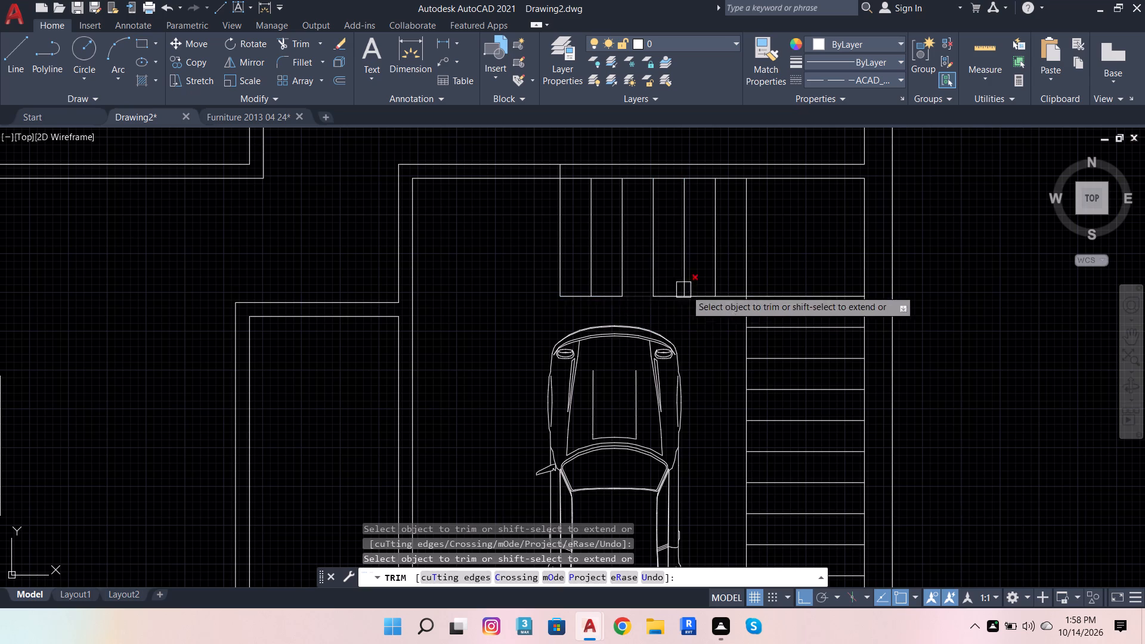
pyautogui.scroll(-2, 671, 264)
pyautogui.press('Escape')
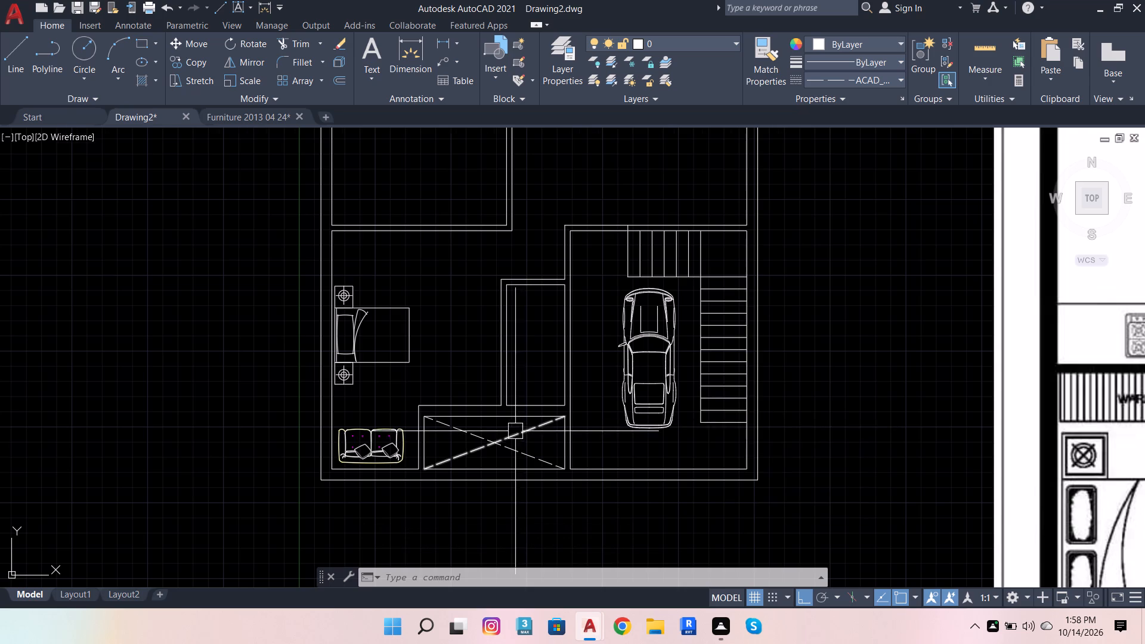
# Open the recent drawing workshop material from File Explorer, ignoring the missing SHX files, and bring it to the front.
pyautogui.scroll(-2, 515, 429)
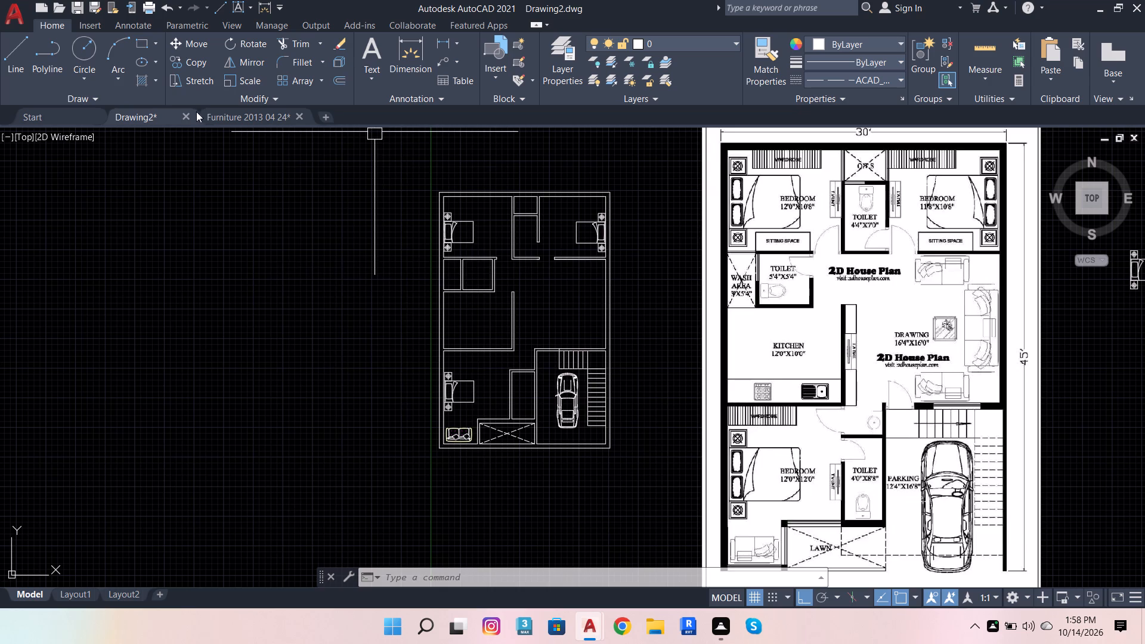
pyautogui.click(670, 627)
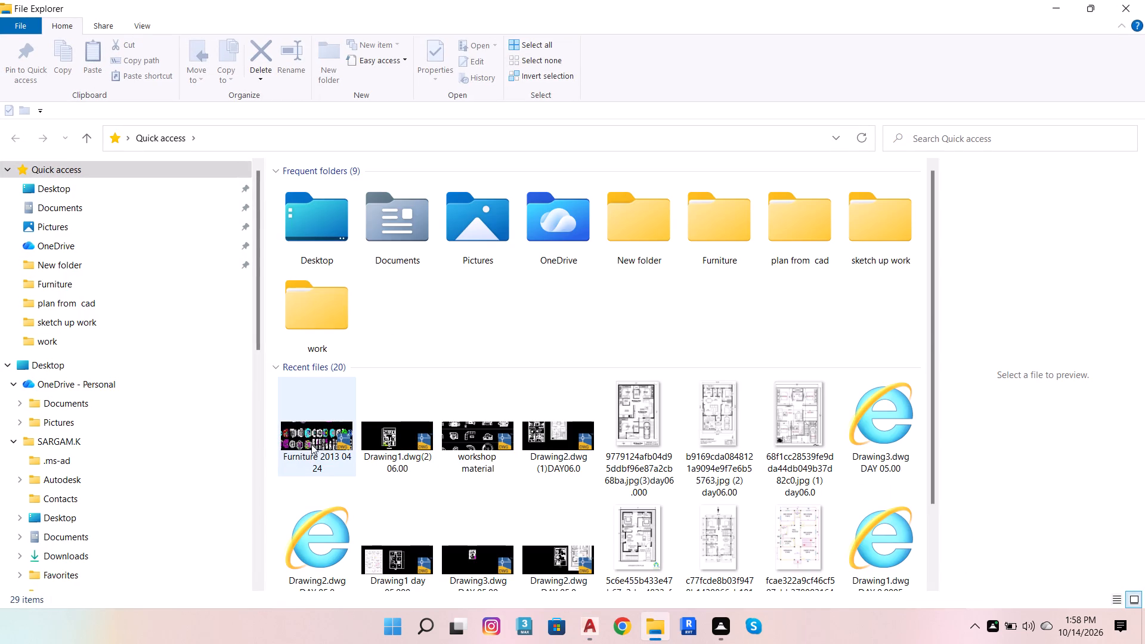
pyautogui.doubleClick(491, 437)
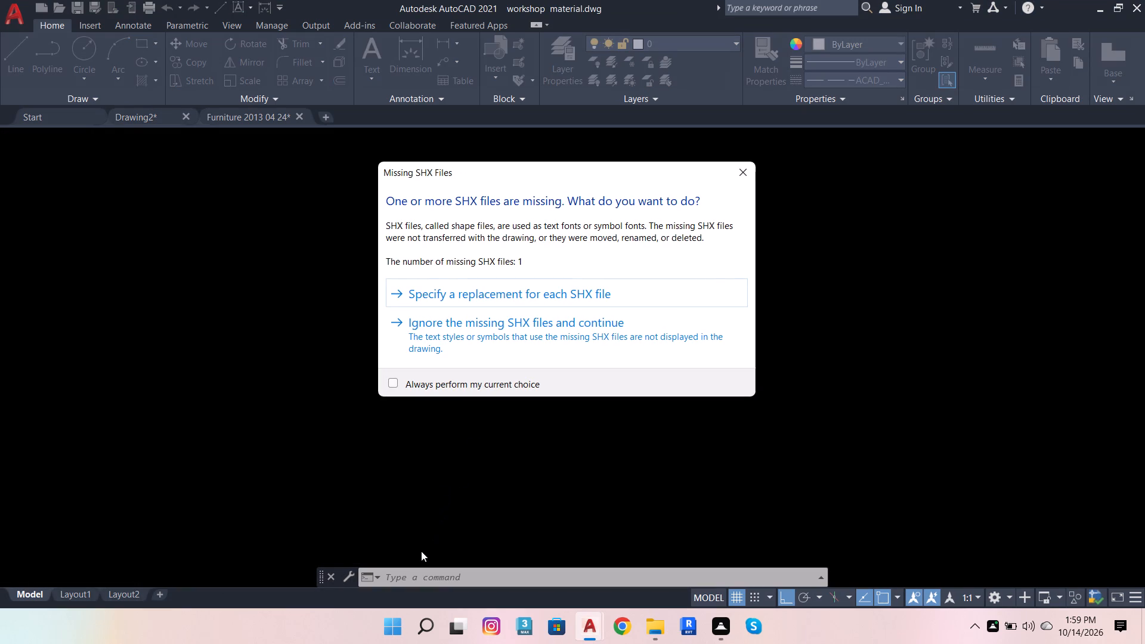
pyautogui.click(552, 320)
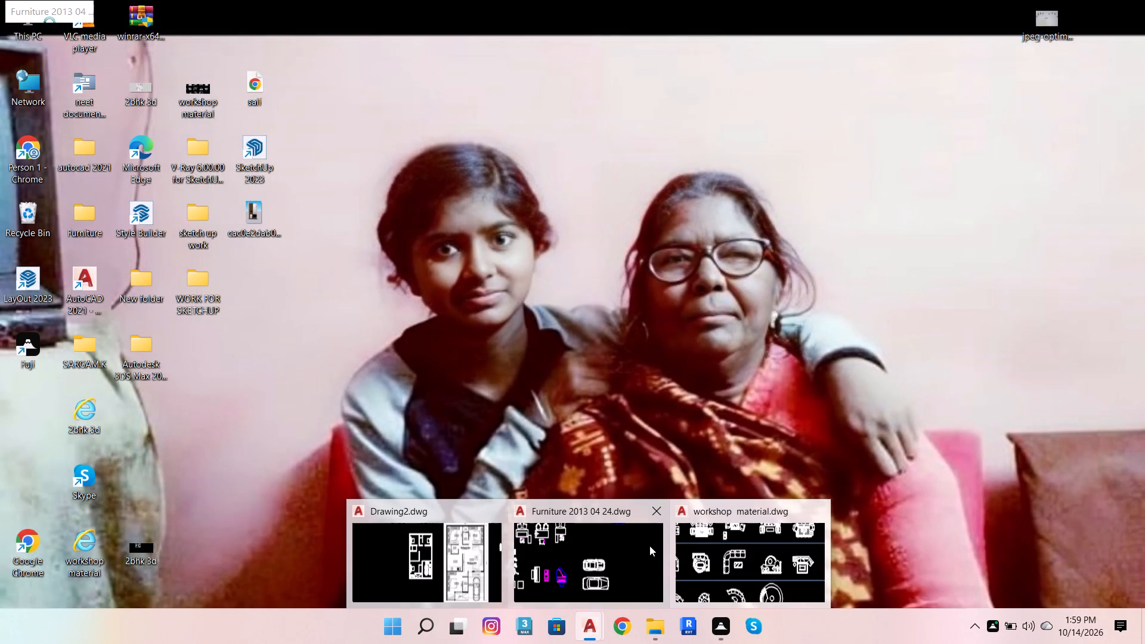
pyautogui.click(719, 574)
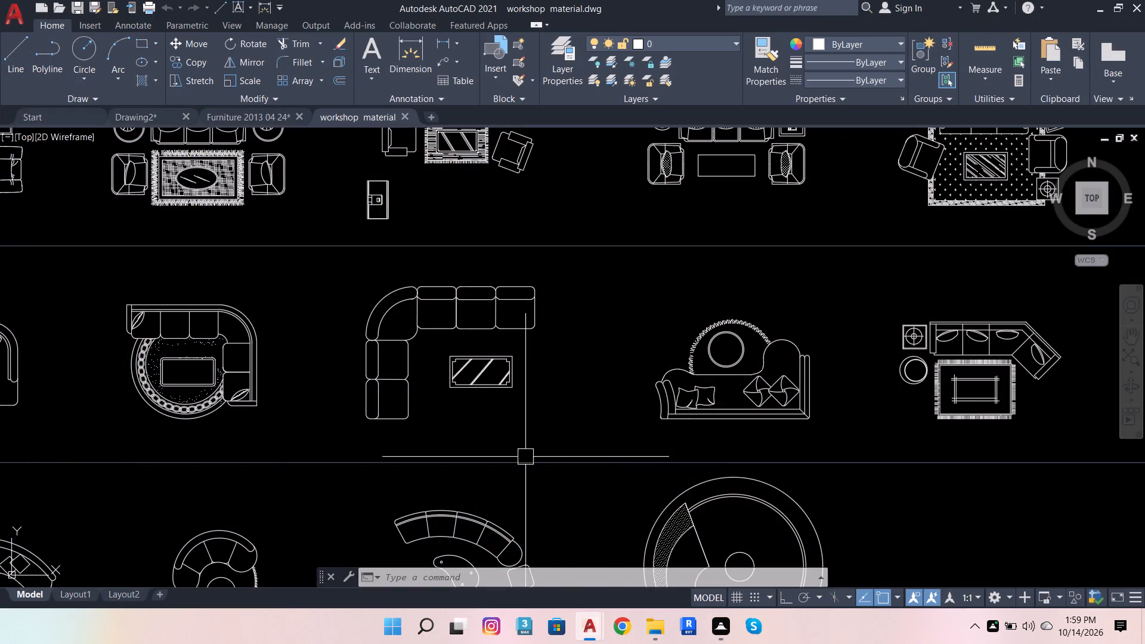
# Find the W.C. plan blocks in the workshop material drawing and copy the toilet with the rectangular cistern and circular flush handle.
pyautogui.scroll(-3, 564, 395)
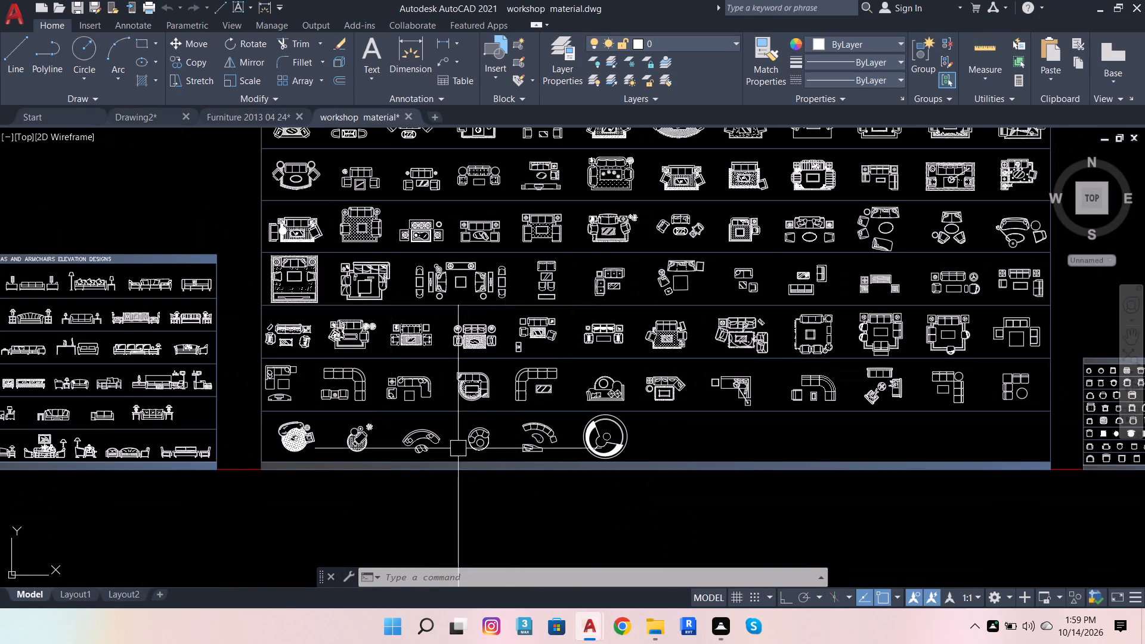
pyautogui.click(168, 117)
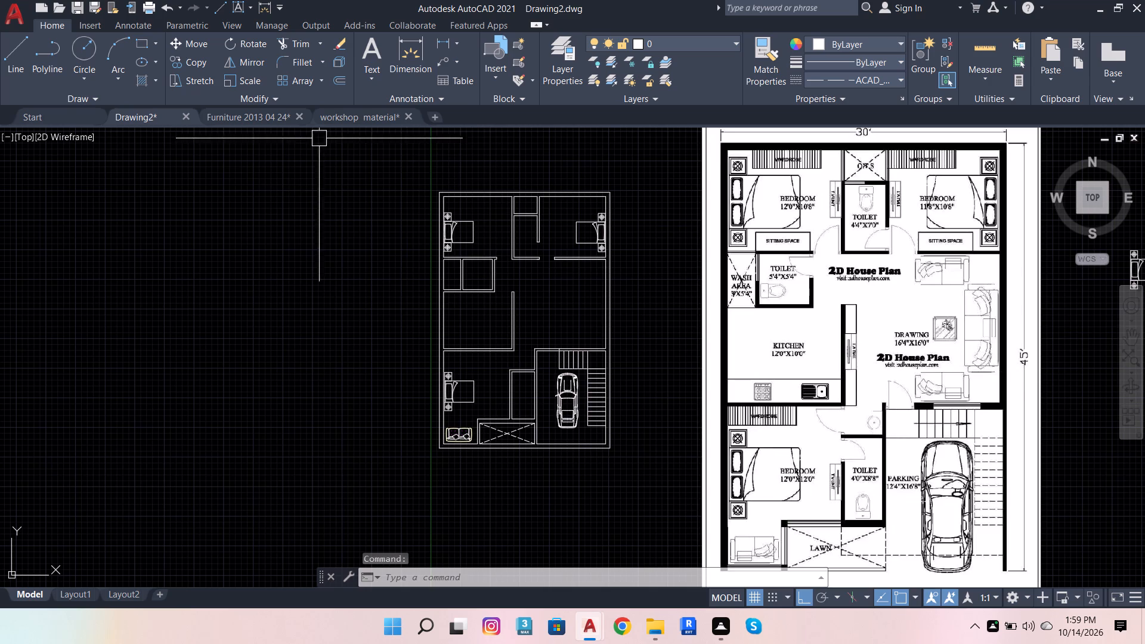
pyautogui.click(351, 119)
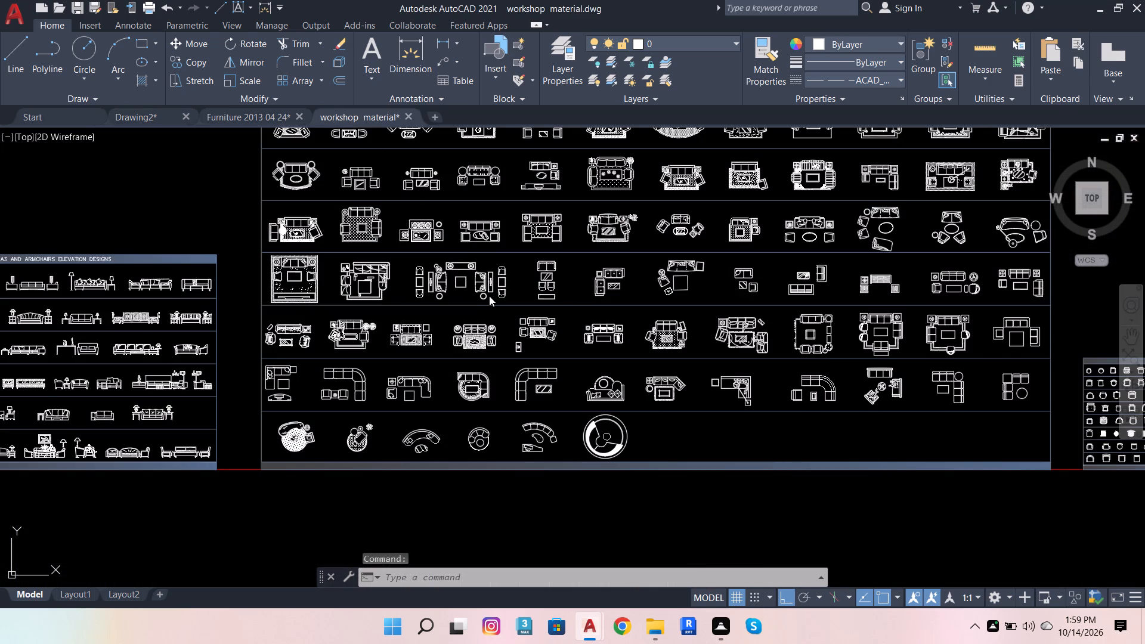
pyautogui.scroll(-5, 490, 298)
pyautogui.scroll(-3, 598, 287)
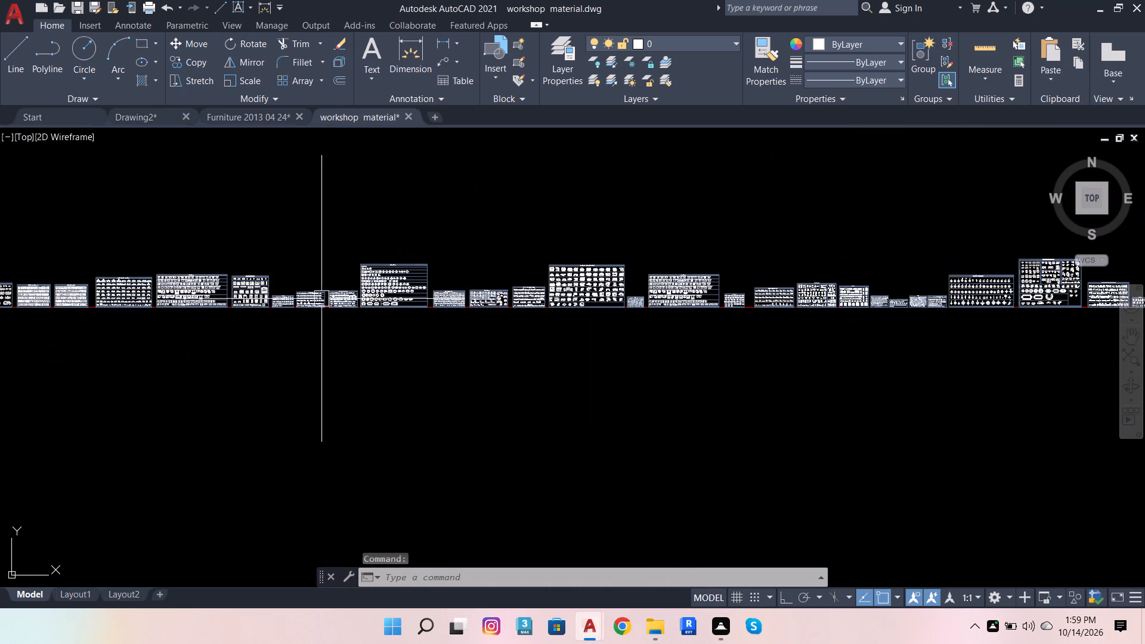
pyautogui.scroll(3, 0, 299)
pyautogui.scroll(-3, 495, 298)
pyautogui.scroll(2, 258, 302)
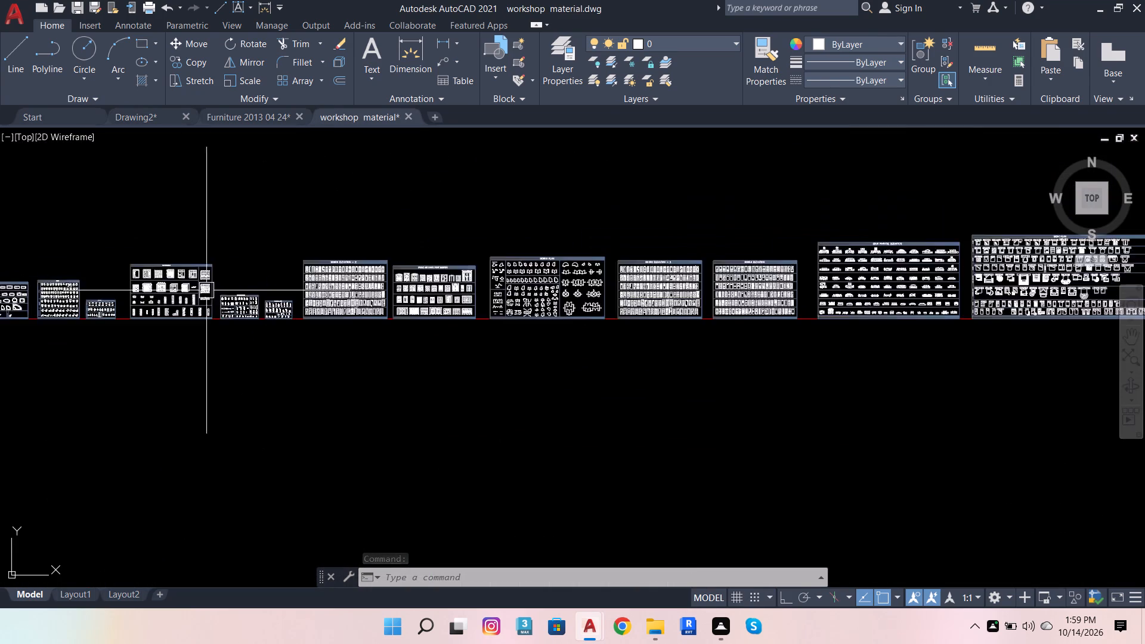
pyautogui.scroll(1, 201, 290)
pyautogui.scroll(-4, 465, 233)
pyautogui.scroll(6, 368, 239)
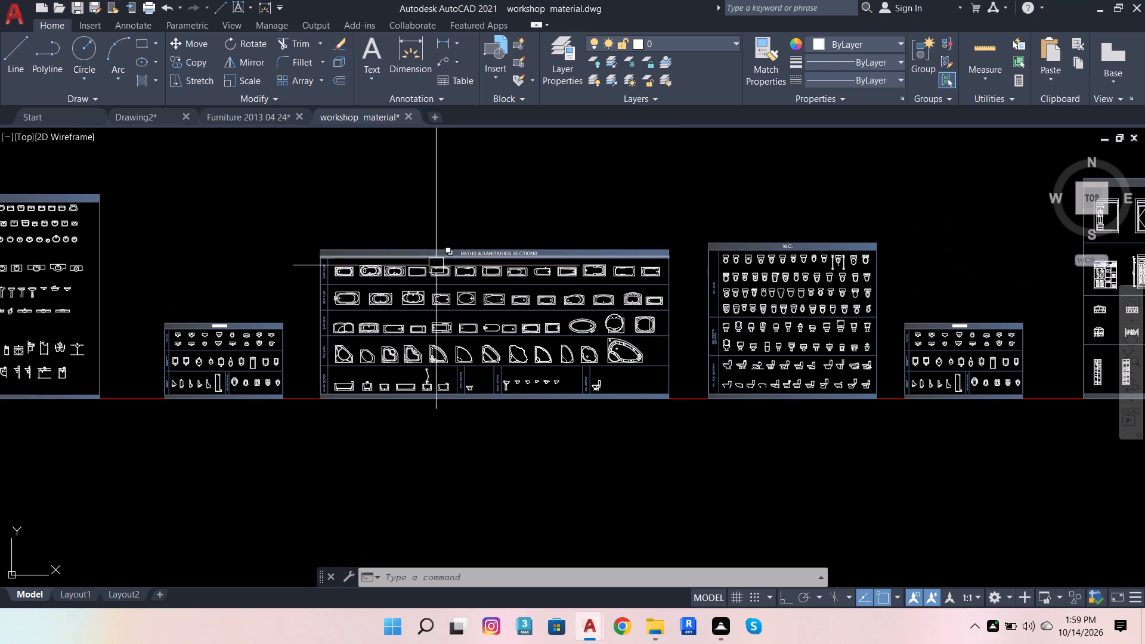
pyautogui.scroll(3, 777, 251)
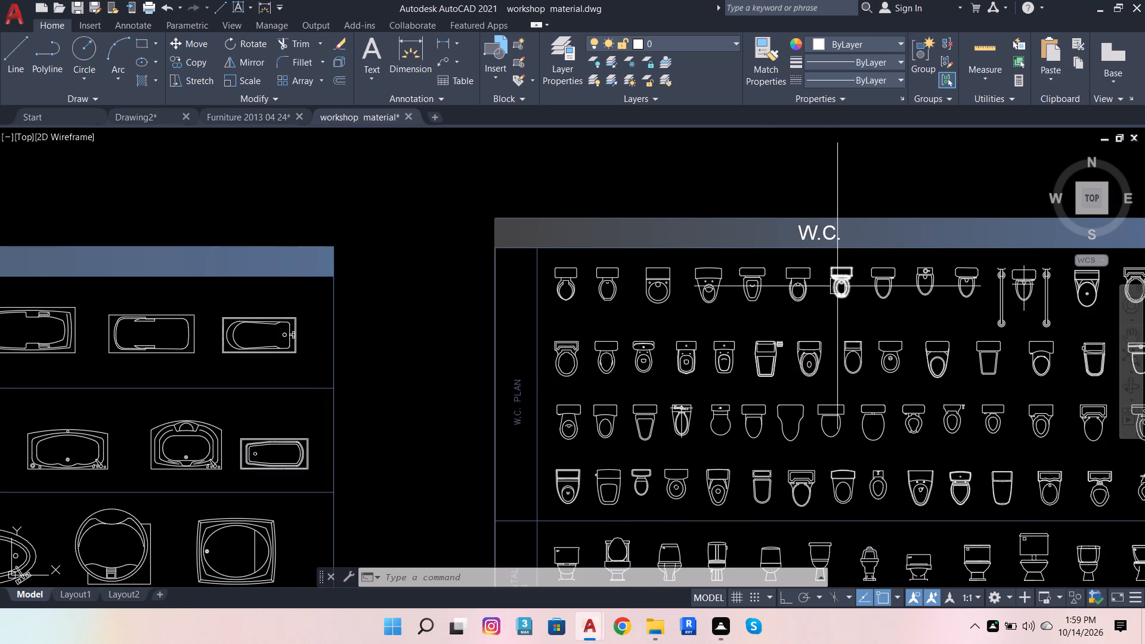
pyautogui.scroll(1, 800, 291)
pyautogui.scroll(2, 768, 381)
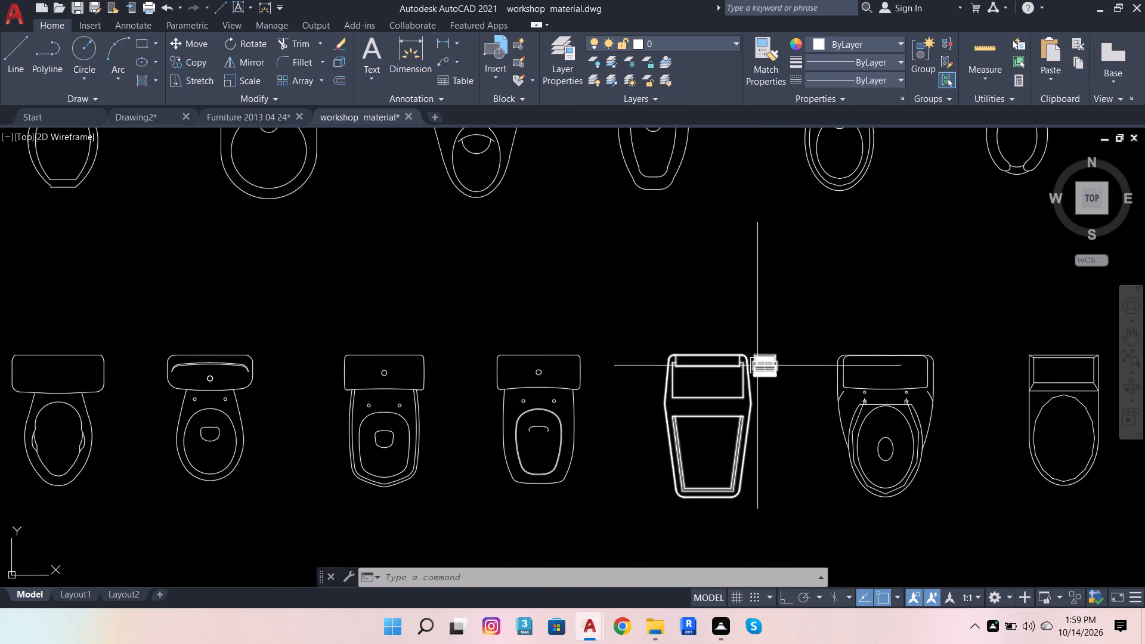
pyautogui.scroll(-3, 739, 360)
pyautogui.scroll(-2, 676, 370)
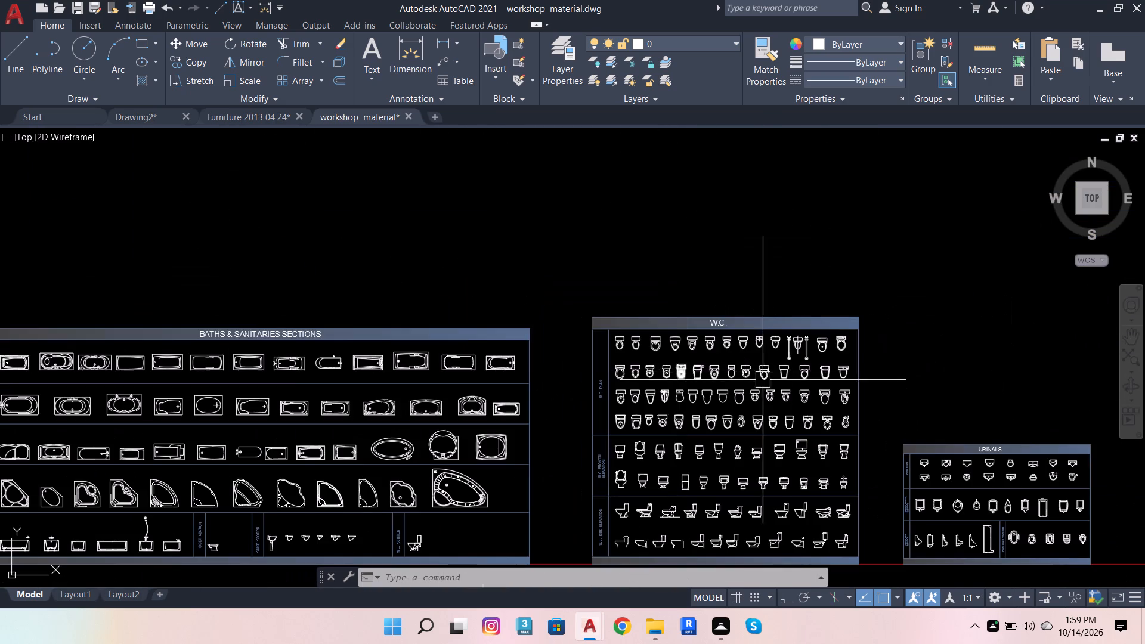
pyautogui.scroll(3, 791, 338)
pyautogui.scroll(4, 645, 338)
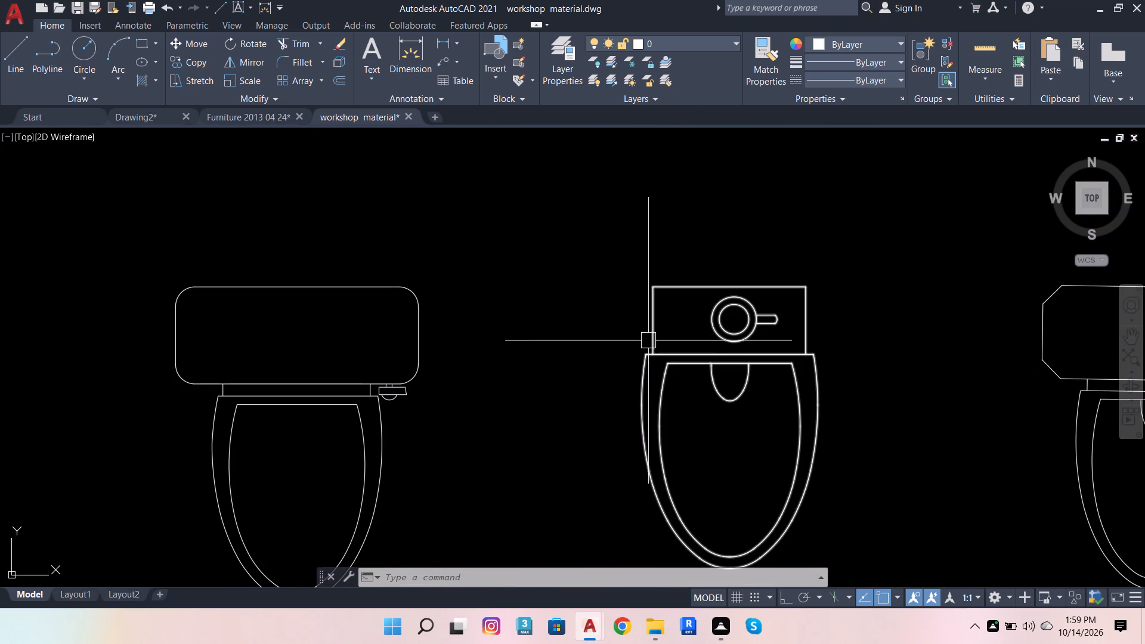
pyautogui.click(652, 346)
pyautogui.hotkey('ctrl', 'c')
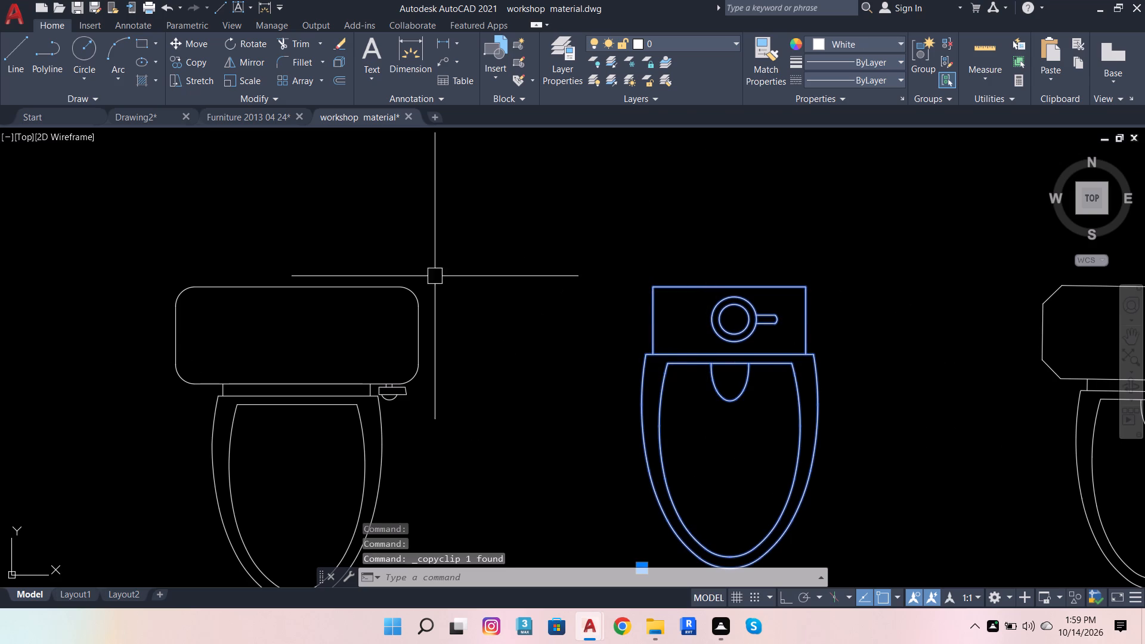
# Paste the copied toilet block into Drawing2 in the empty space to the right of the reference plan.
pyautogui.click(143, 114)
pyautogui.scroll(-3, 277, 312)
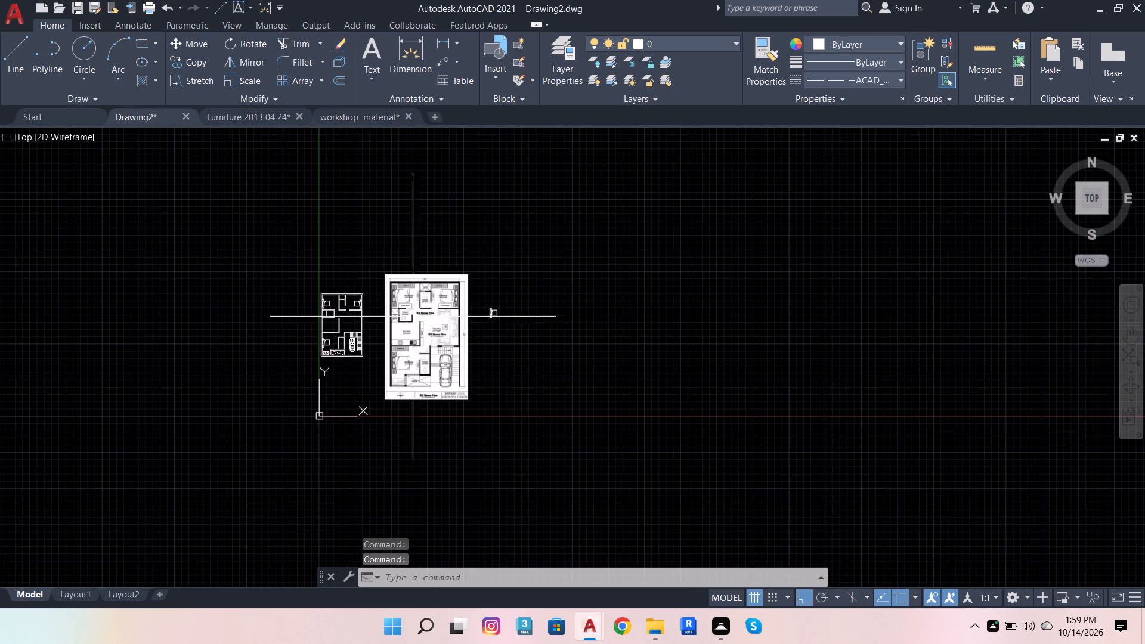
pyautogui.hotkey('ctrl', 'v')
pyautogui.click(540, 311)
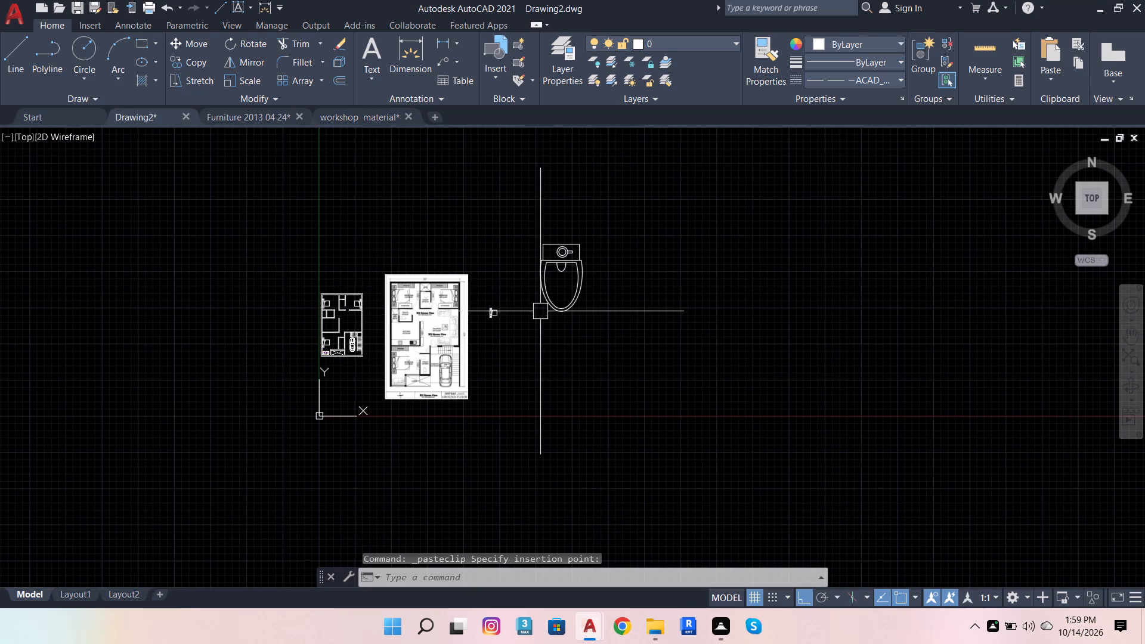
pyautogui.scroll(3, 419, 301)
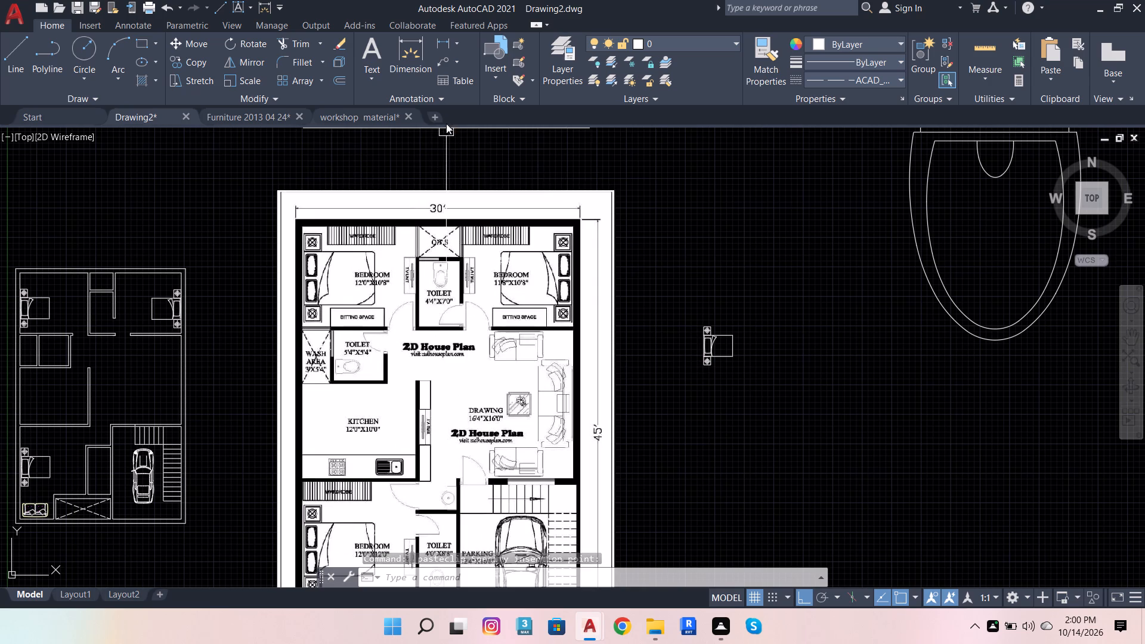
# Find the sofas and armchairs sheet in the workshop material drawing and copy the first sofa set with two armchairs and curved TV unit.
pyautogui.click(386, 113)
pyautogui.scroll(-12, 467, 320)
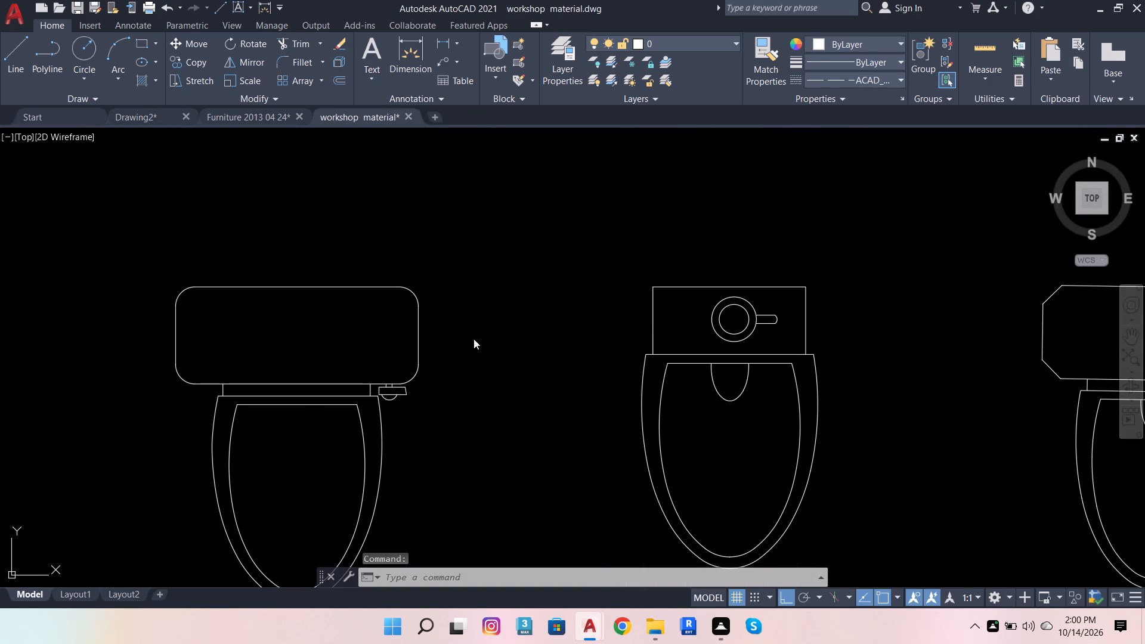
pyautogui.scroll(-13, 474, 339)
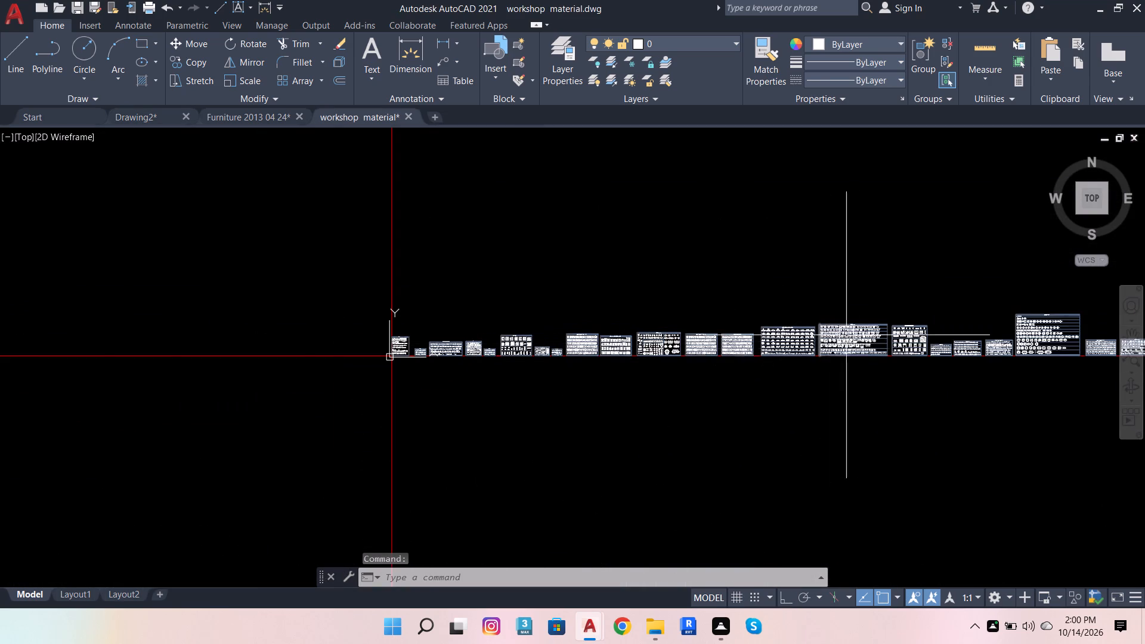
pyautogui.scroll(4, 857, 333)
pyautogui.scroll(-2, 604, 374)
pyautogui.scroll(2, 892, 350)
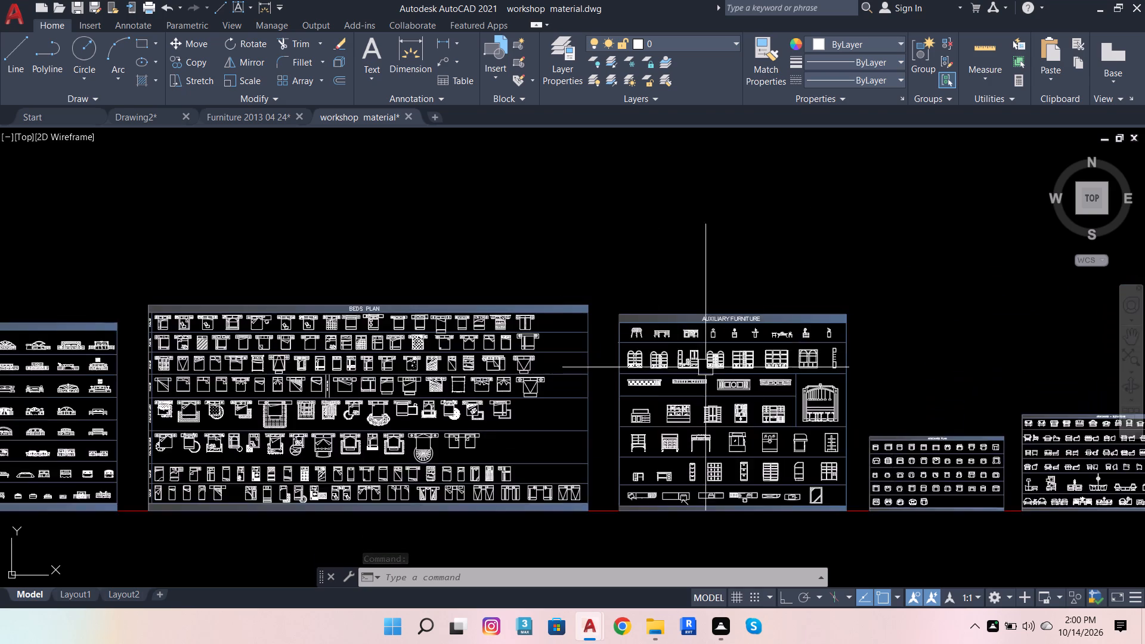
pyautogui.scroll(-3, 655, 371)
pyautogui.scroll(3, 887, 351)
pyautogui.scroll(-4, 635, 376)
pyautogui.scroll(2, 814, 370)
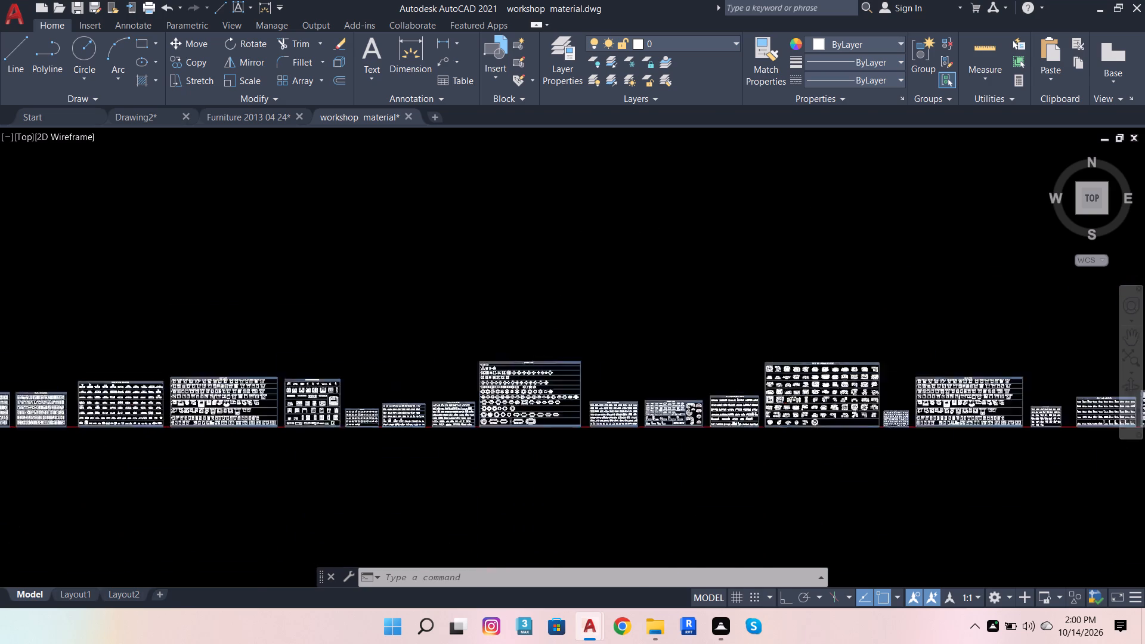
pyautogui.scroll(2, 814, 370)
pyautogui.scroll(4, 759, 369)
pyautogui.scroll(-1, 726, 312)
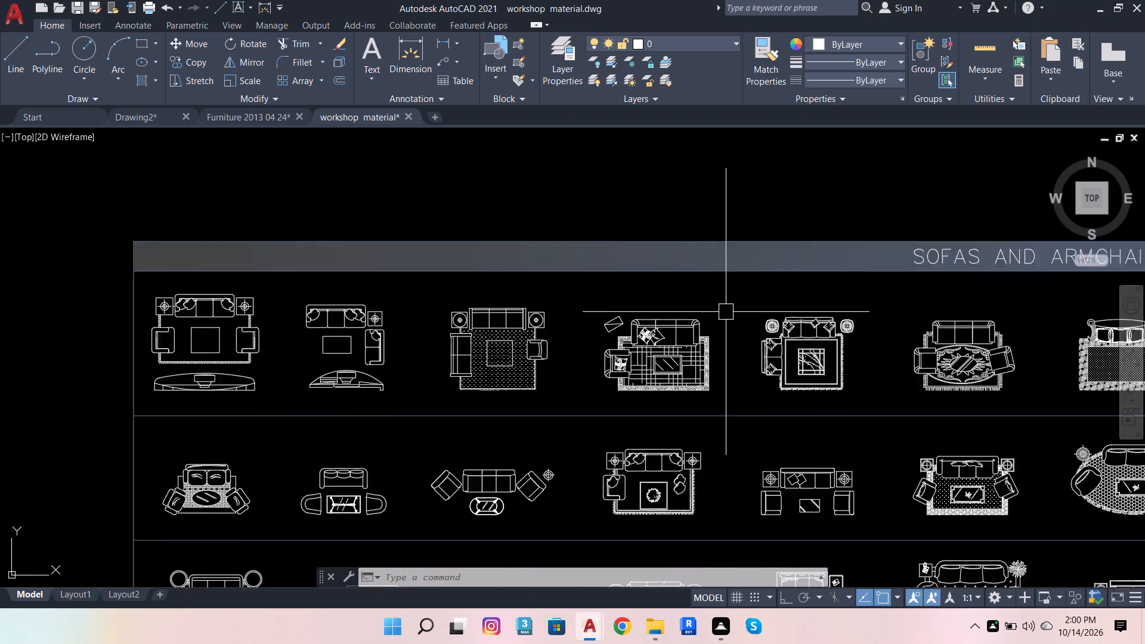
pyautogui.scroll(-1, 727, 311)
pyautogui.scroll(2, 485, 354)
pyautogui.scroll(-1, 687, 311)
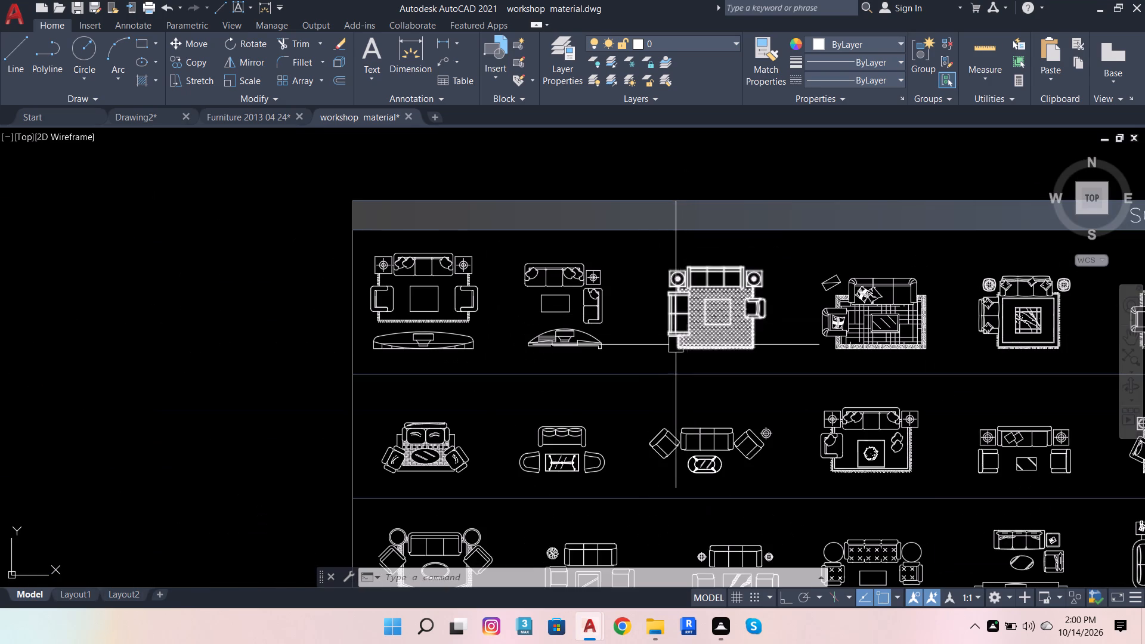
pyautogui.scroll(-2, 567, 366)
pyautogui.scroll(3, 806, 457)
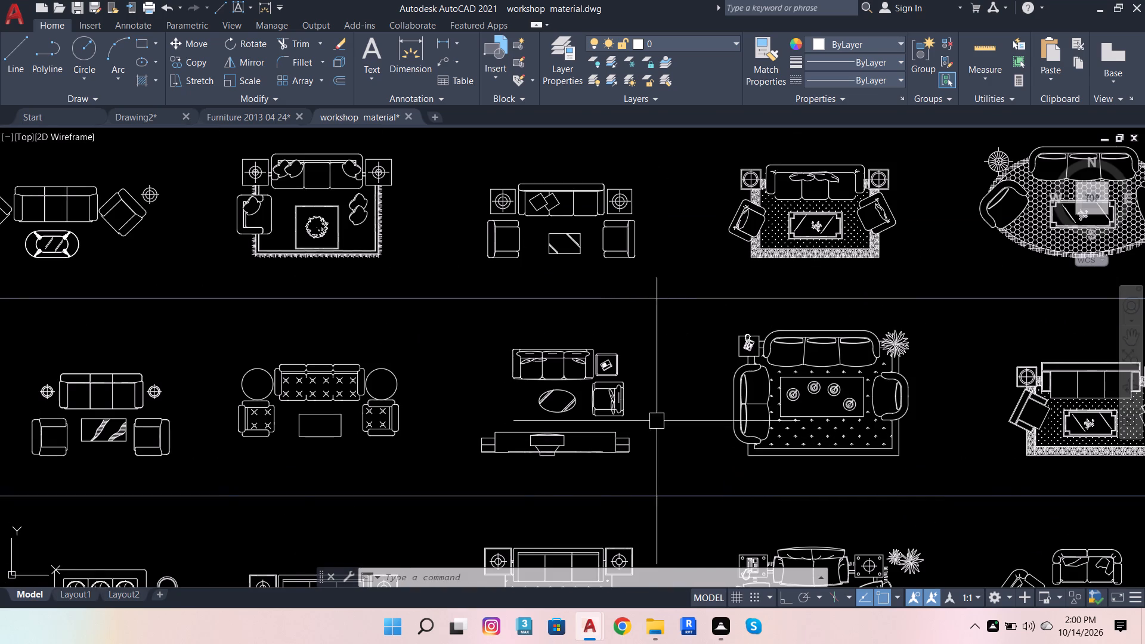
pyautogui.scroll(-3, 679, 412)
pyautogui.scroll(3, 364, 304)
pyautogui.click(514, 284)
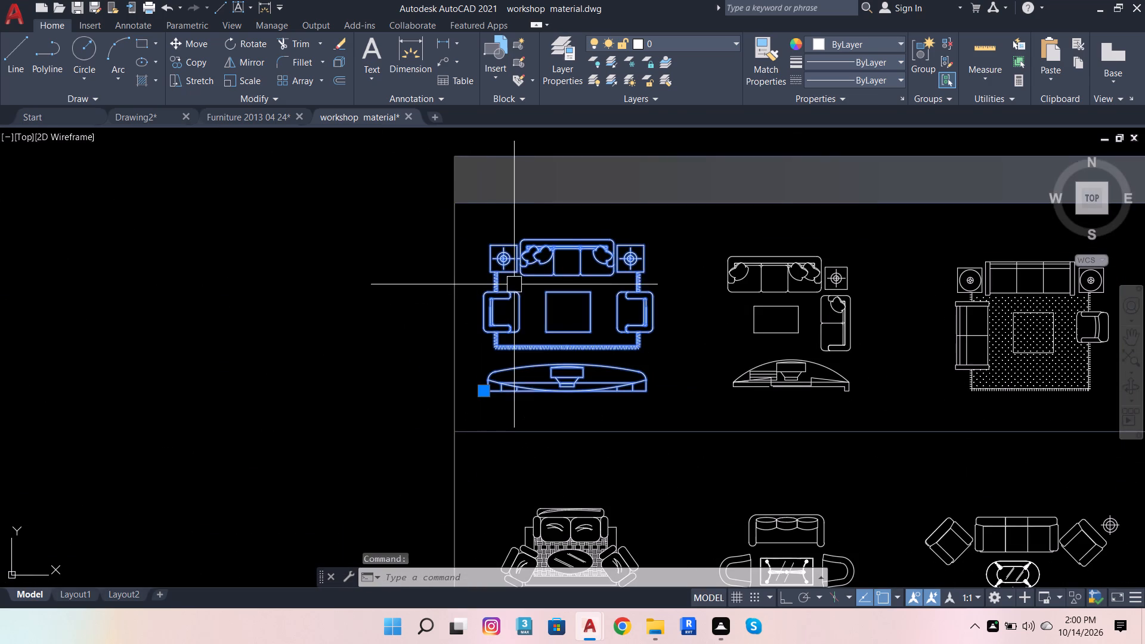
pyautogui.hotkey('ctrl', 'c')
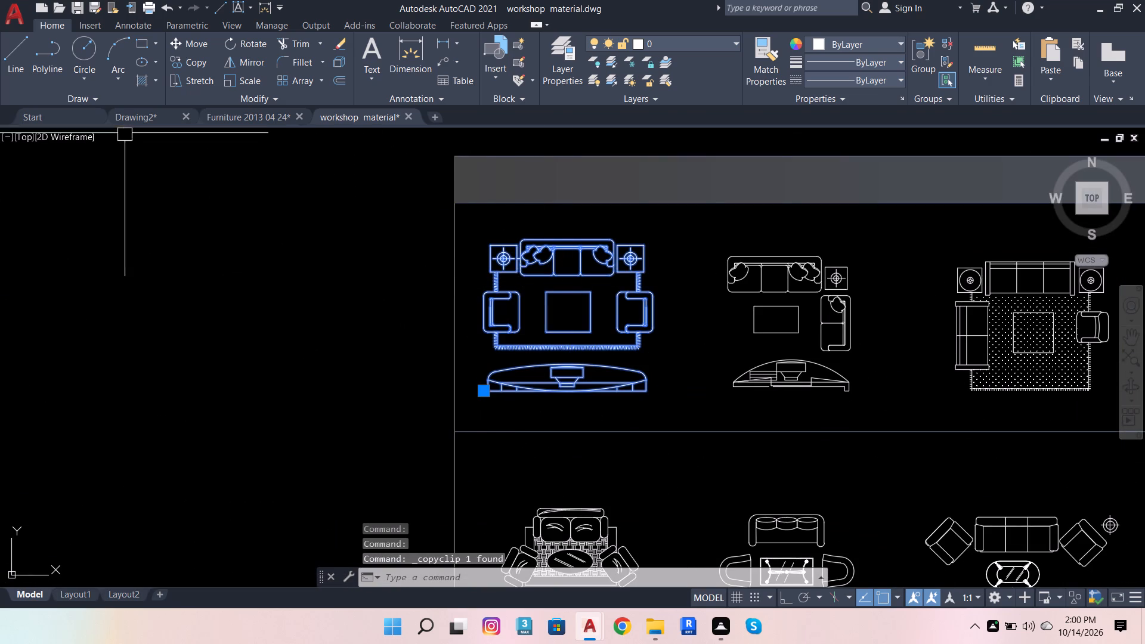
# Paste the copied sofa set into Drawing2 in the empty space to the right of the toilet block.
pyautogui.click(137, 110)
pyautogui.scroll(-3, 341, 331)
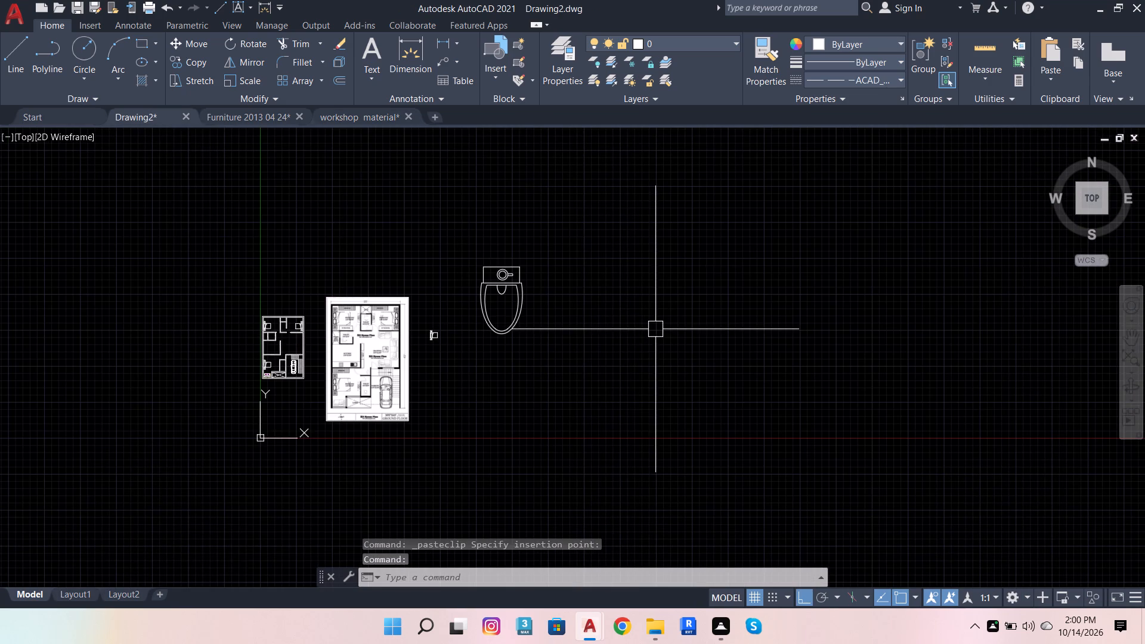
pyautogui.hotkey('ctrl', 'v')
pyautogui.click(611, 328)
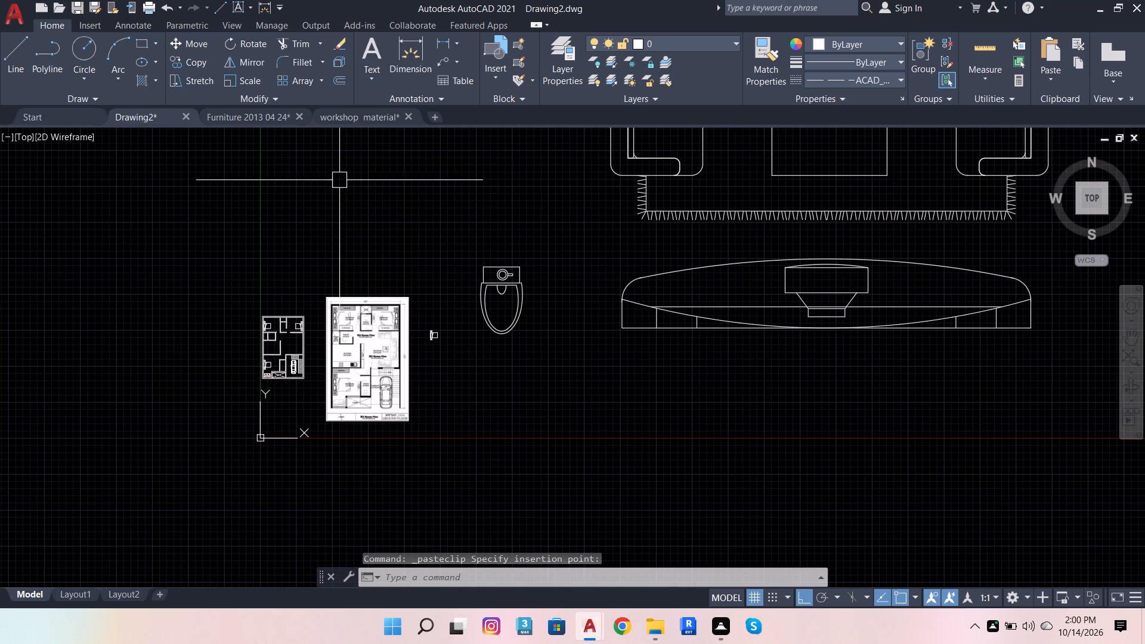
# Find the BEDS PLAN sheet in the workshop material drawing and copy the fourth double bed in the second row, with two bedside tables.
pyautogui.click(347, 112)
pyautogui.scroll(-3, 452, 267)
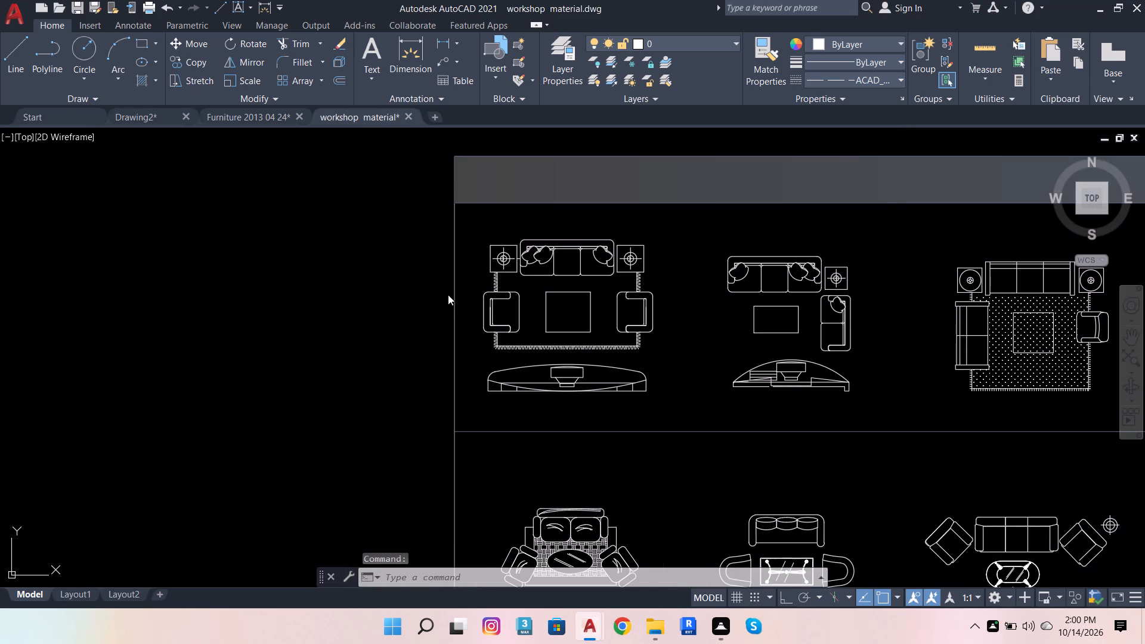
pyautogui.scroll(-2, 448, 295)
pyautogui.scroll(-6, 516, 308)
pyautogui.scroll(-1, 585, 310)
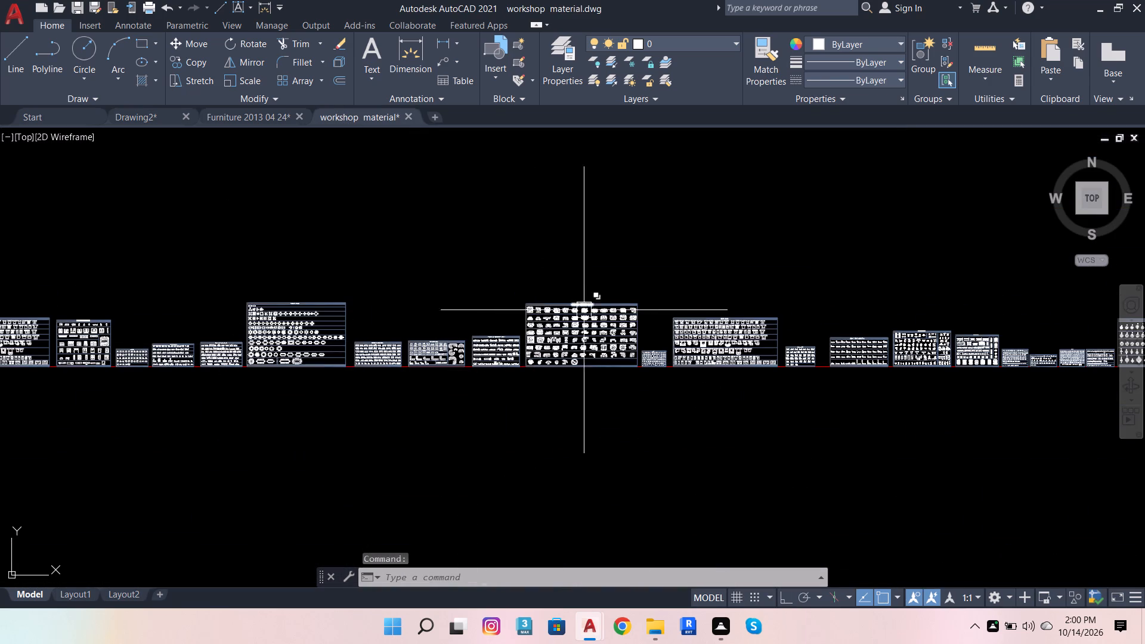
pyautogui.scroll(-1, 585, 310)
pyautogui.scroll(4, 309, 316)
pyautogui.scroll(3, 612, 325)
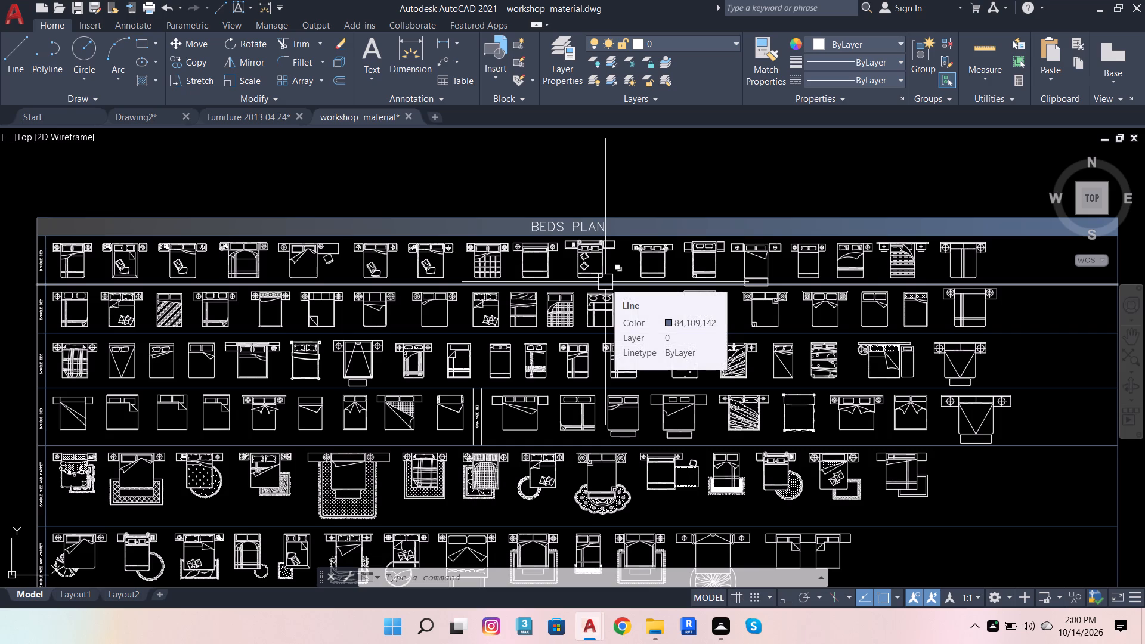
pyautogui.scroll(-1, 592, 285)
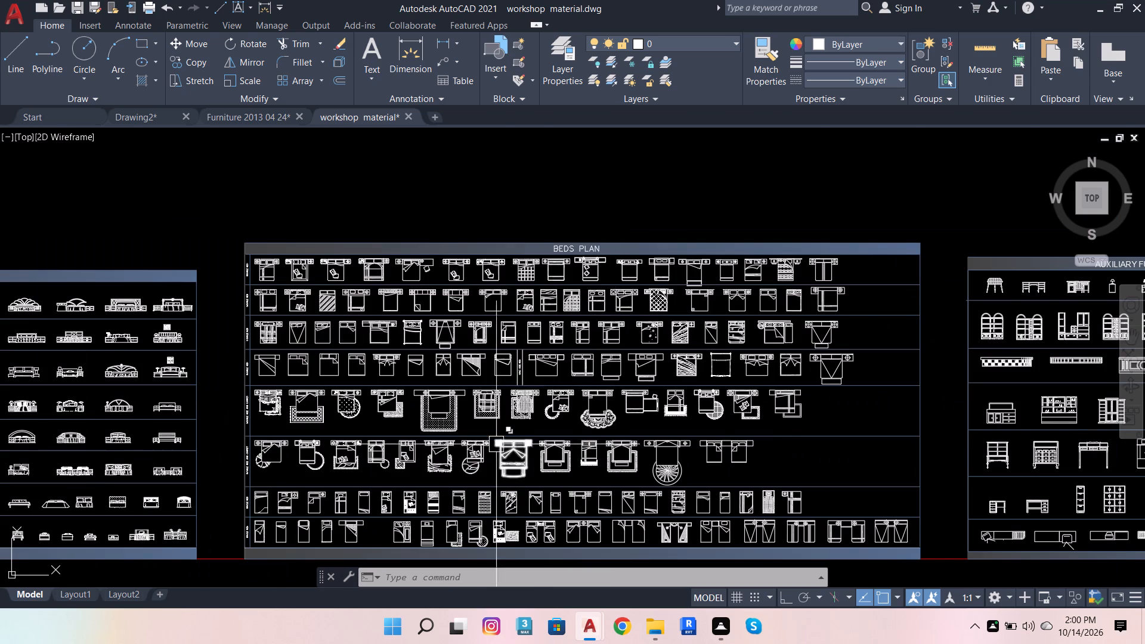
pyautogui.scroll(2, 496, 444)
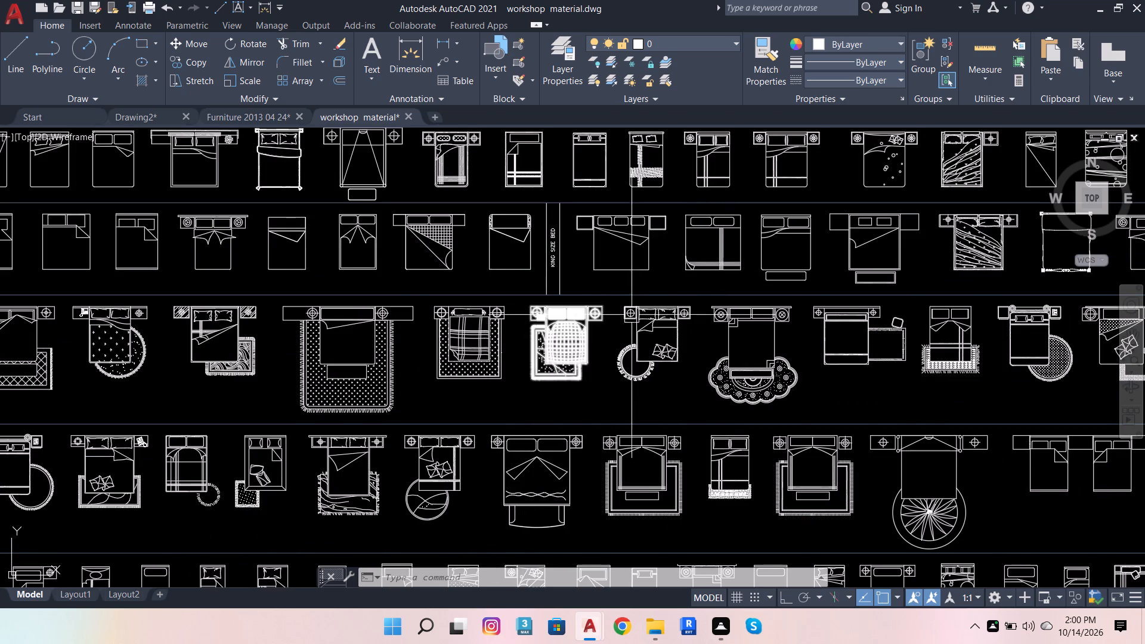
pyautogui.scroll(-1, 638, 391)
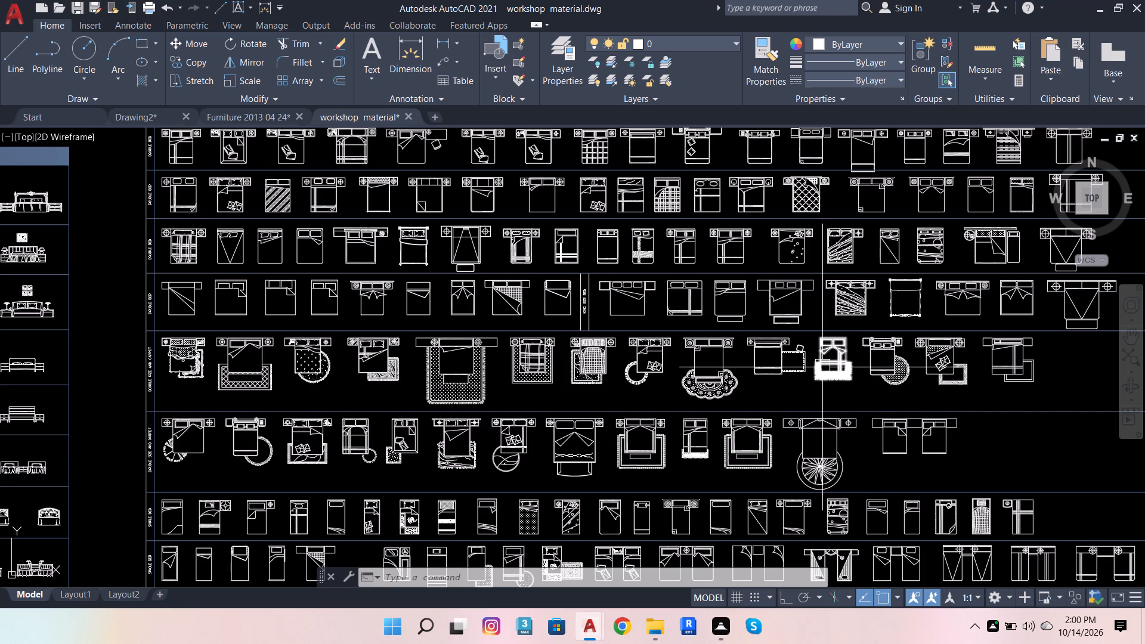
pyautogui.scroll(-1, 546, 367)
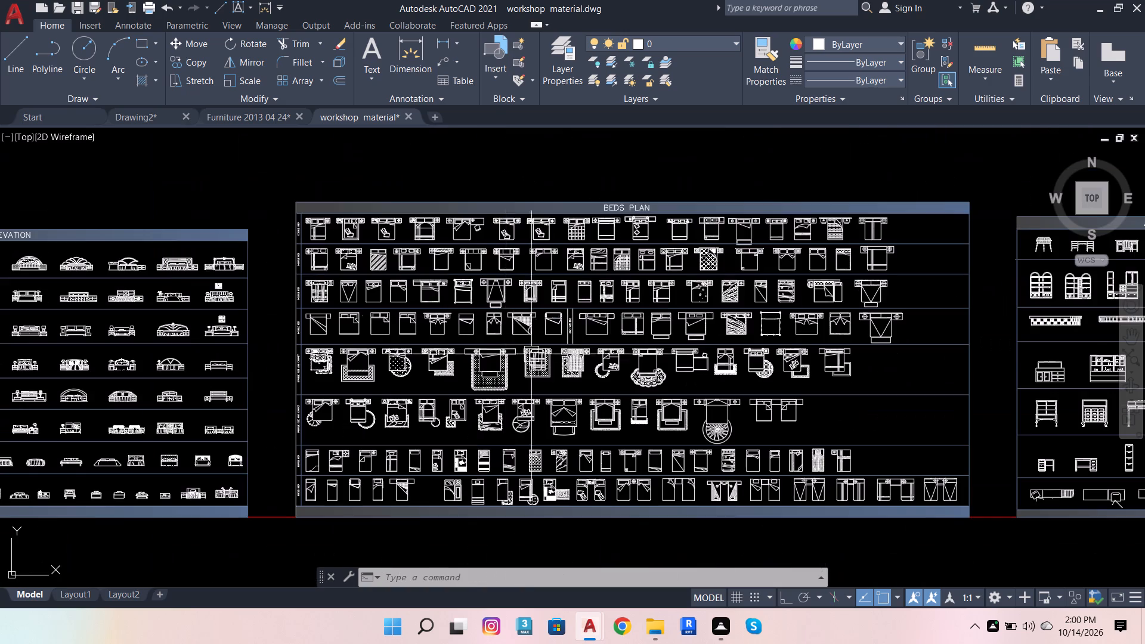
pyautogui.scroll(3, 404, 208)
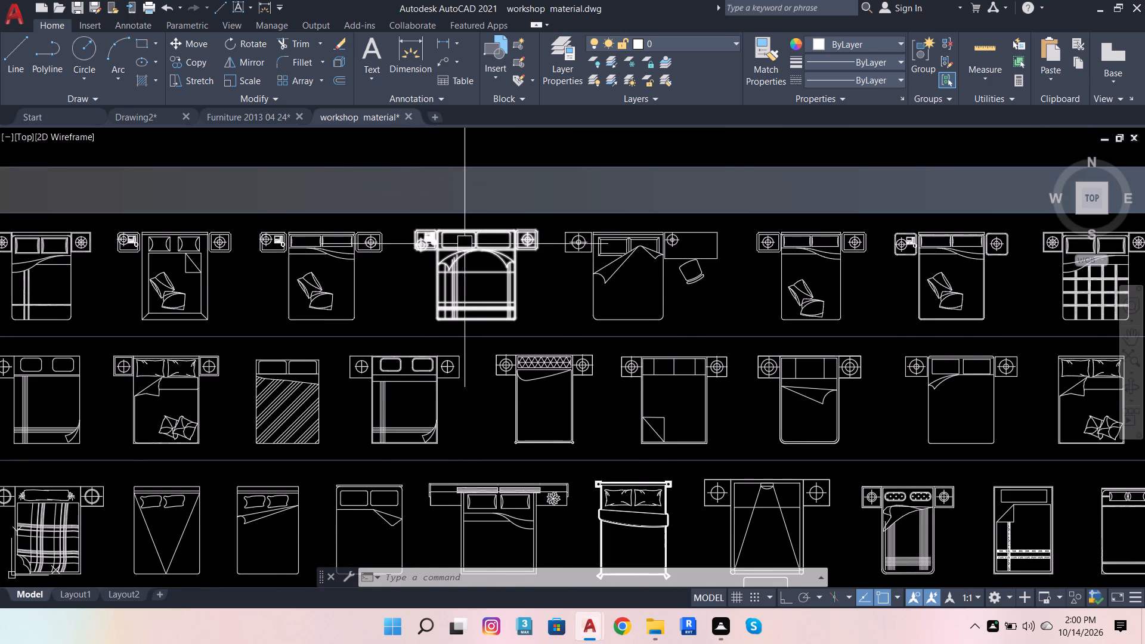
pyautogui.scroll(-1, 465, 244)
pyautogui.scroll(2, 292, 323)
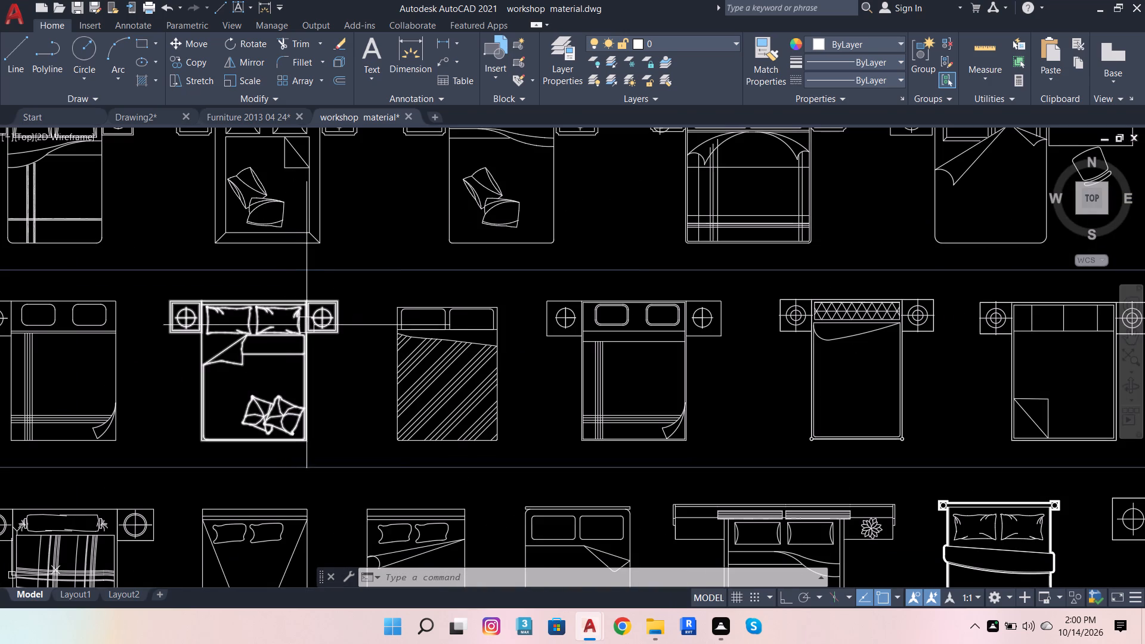
pyautogui.scroll(-1, 425, 329)
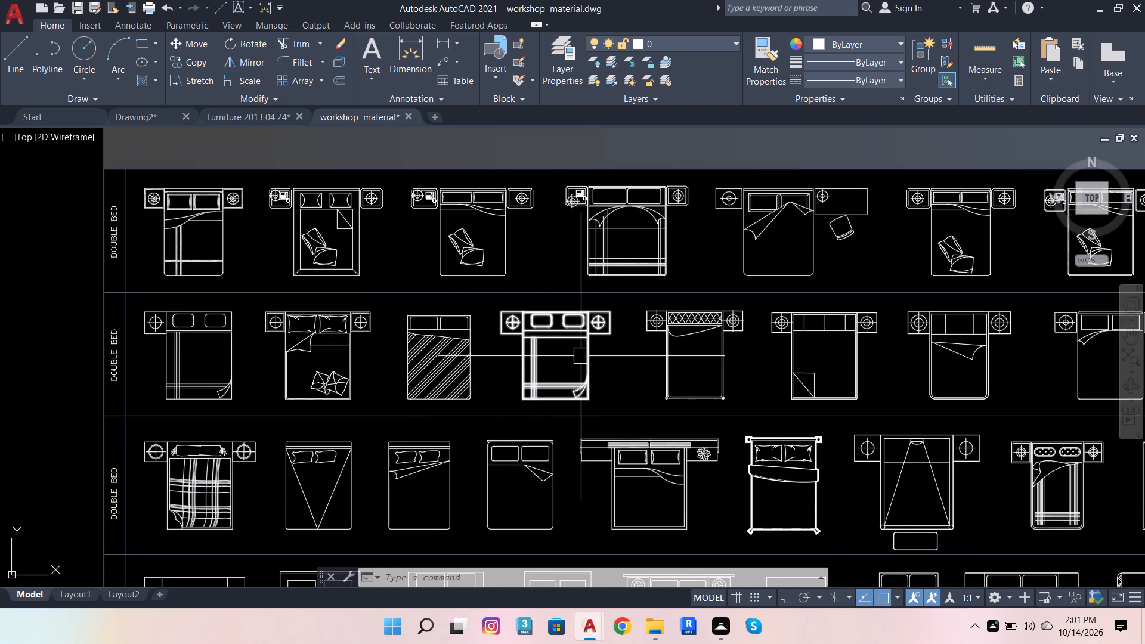
pyautogui.click(593, 344)
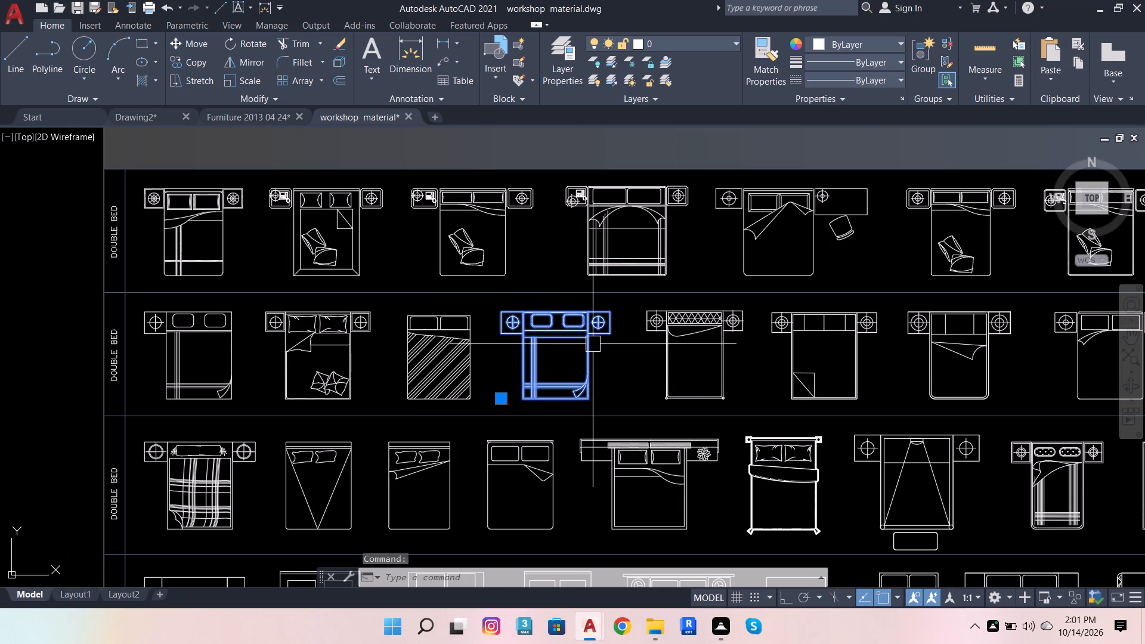
pyautogui.hotkey('ctrl', 'c')
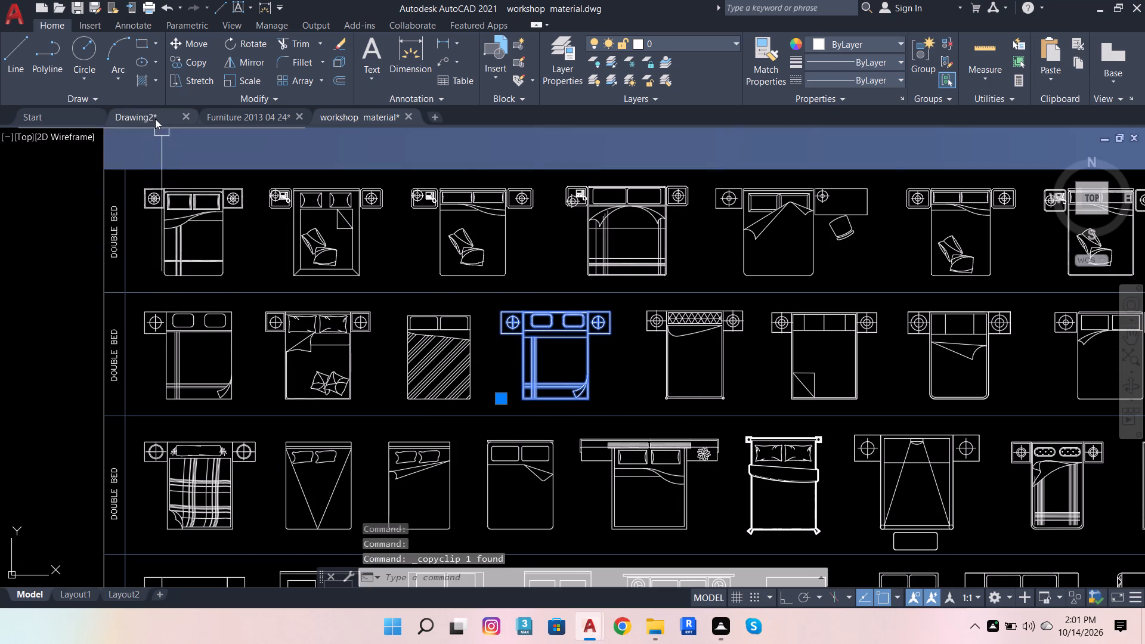
# Paste the copied double bed into Drawing2 to the right of the sofa set.
pyautogui.click(153, 115)
pyautogui.scroll(-4, 237, 255)
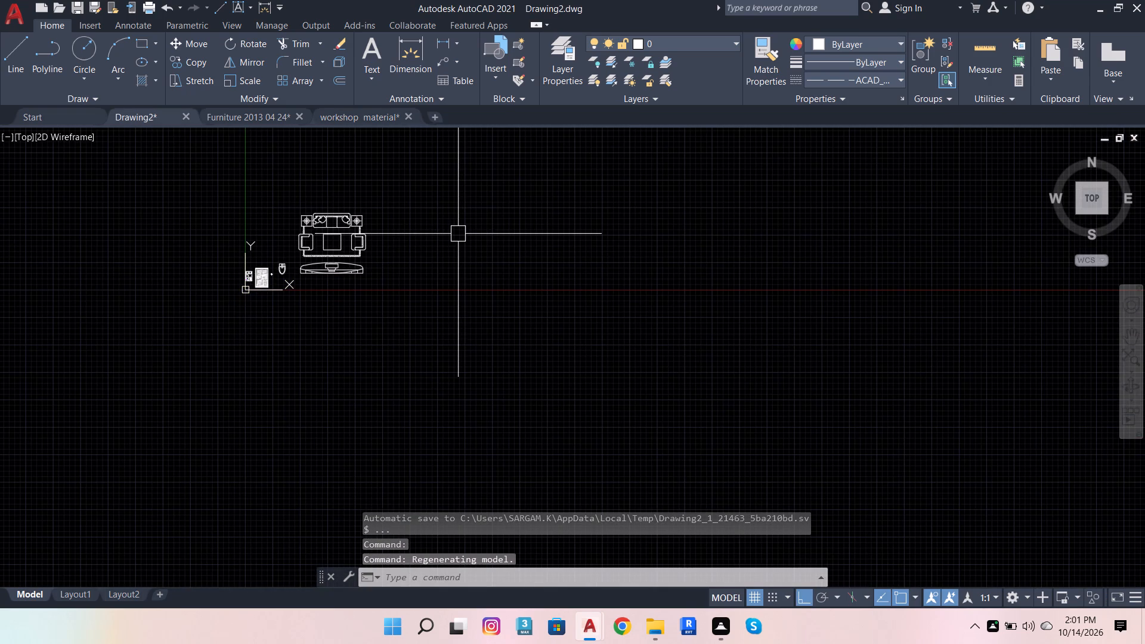
pyautogui.hotkey('ctrl', 'v')
pyautogui.scroll(3, 383, 278)
pyautogui.click(363, 252)
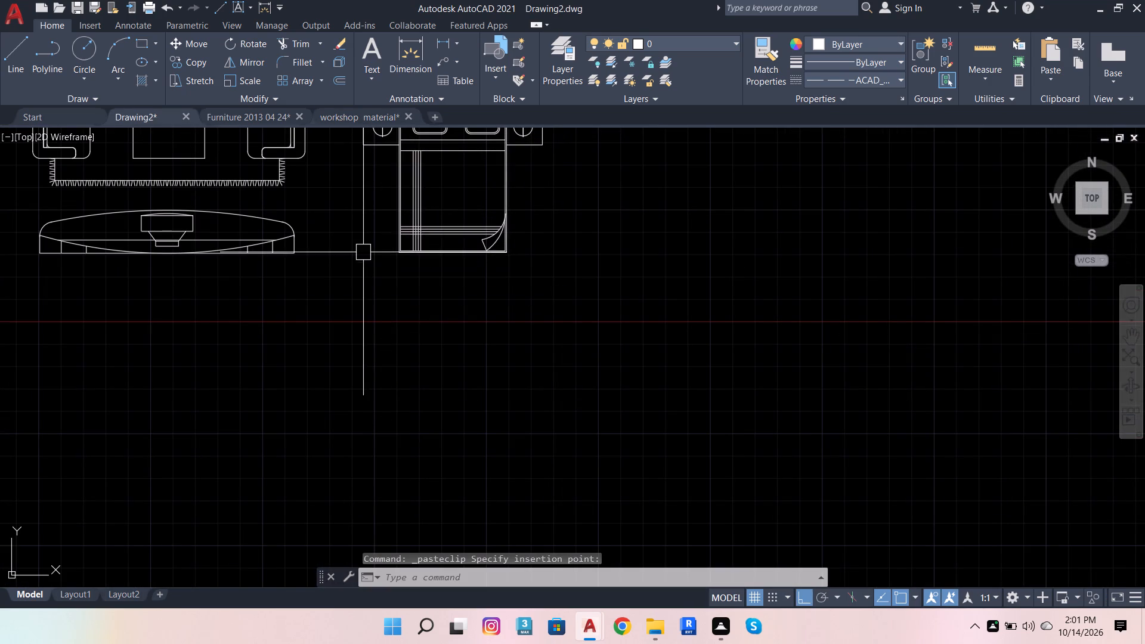
# Look over the workshop material sheets and check Drawing2's reference plan for the furniture and fixtures still needed.
pyautogui.click(351, 113)
pyautogui.scroll(-3, 412, 258)
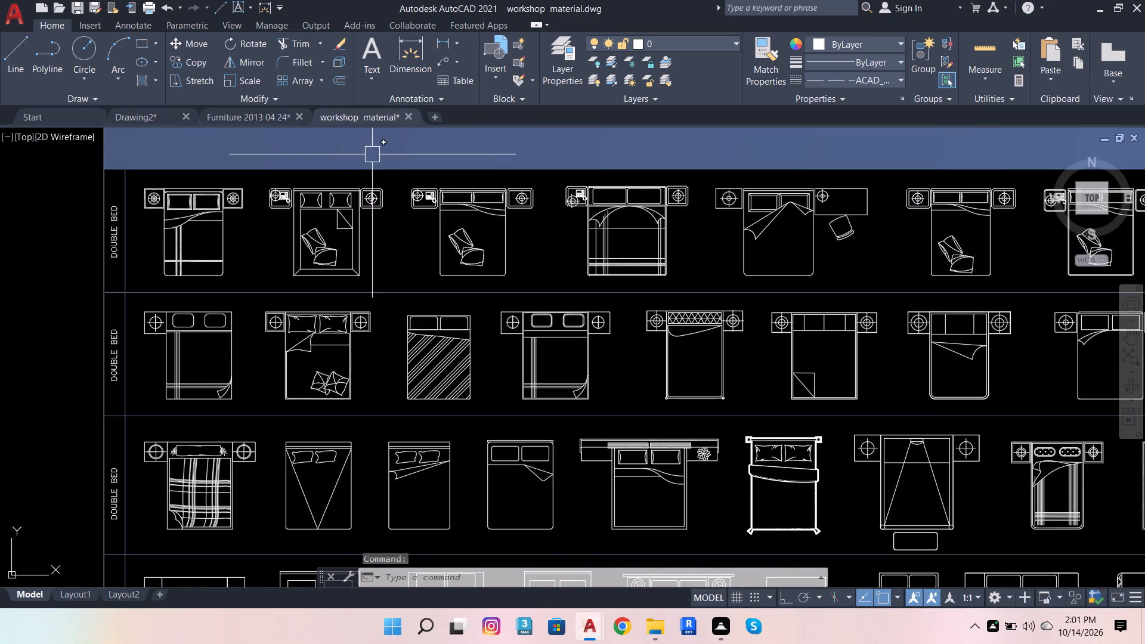
pyautogui.scroll(-3, 429, 283)
pyautogui.scroll(-4, 564, 389)
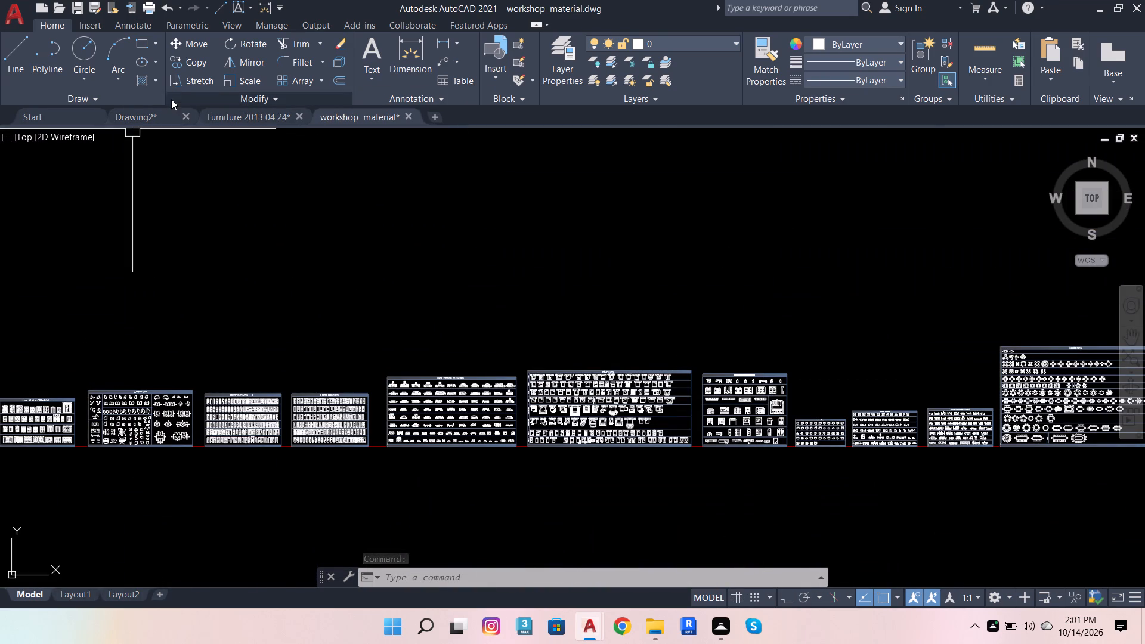
pyautogui.click(152, 112)
pyautogui.scroll(-5, 482, 353)
pyautogui.scroll(2, 377, 370)
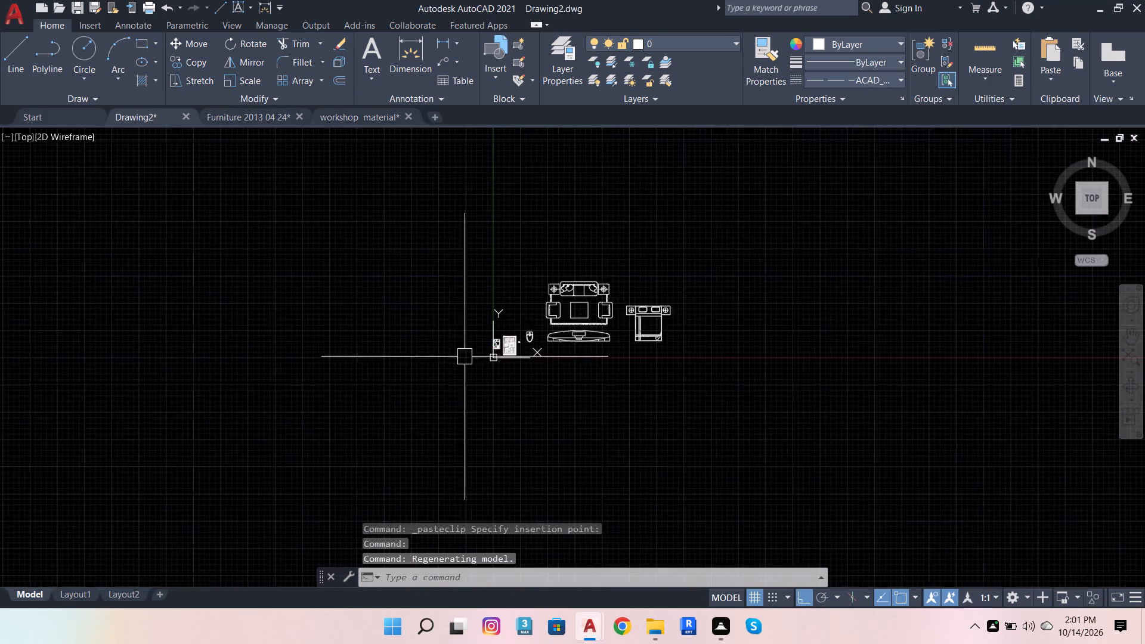
pyautogui.scroll(1, 466, 357)
pyautogui.scroll(5, 561, 355)
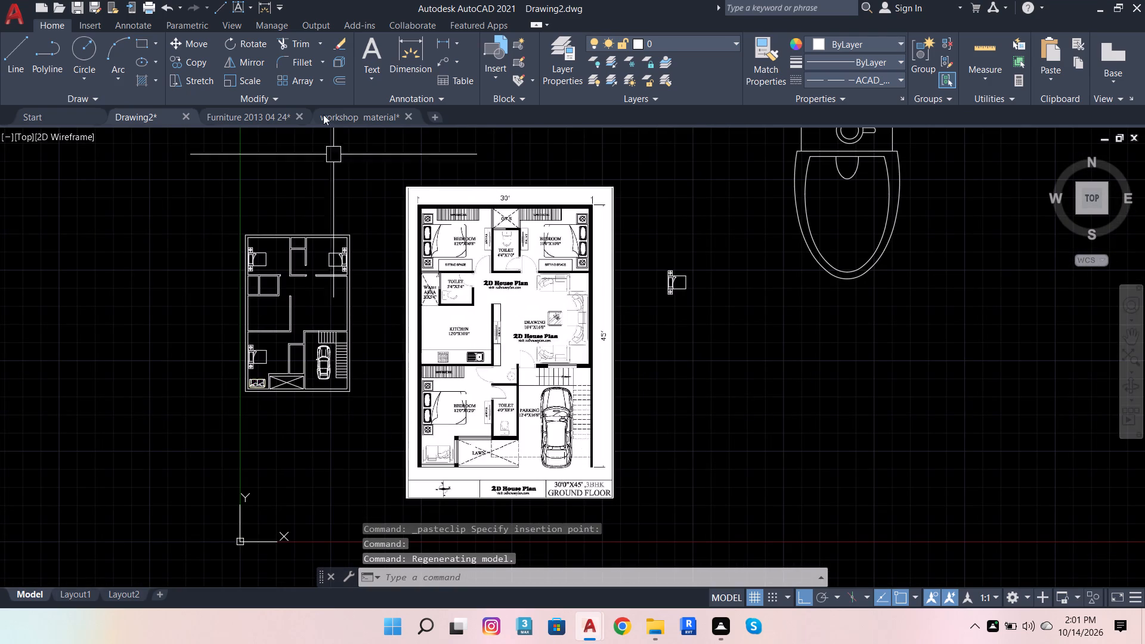
# Find the RANGUES COLLECTION sheet in the workshop material drawing and copy the four-burner hob at the end of the fourth row.
pyautogui.click(351, 119)
pyautogui.scroll(-3, 429, 259)
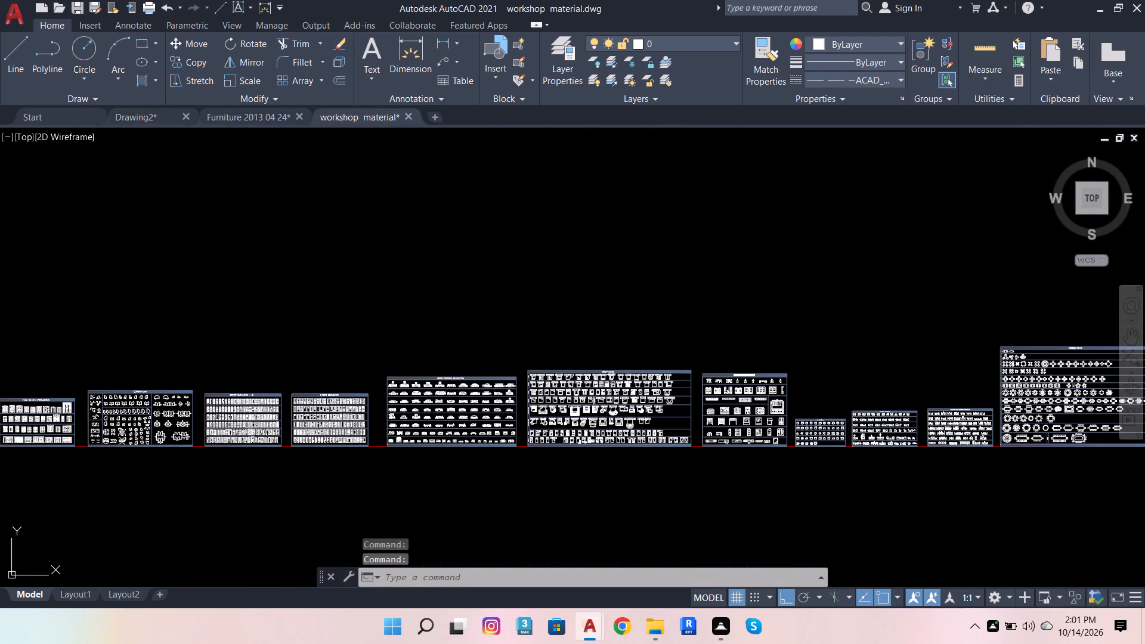
pyautogui.scroll(-2, 445, 292)
pyautogui.scroll(2, 987, 379)
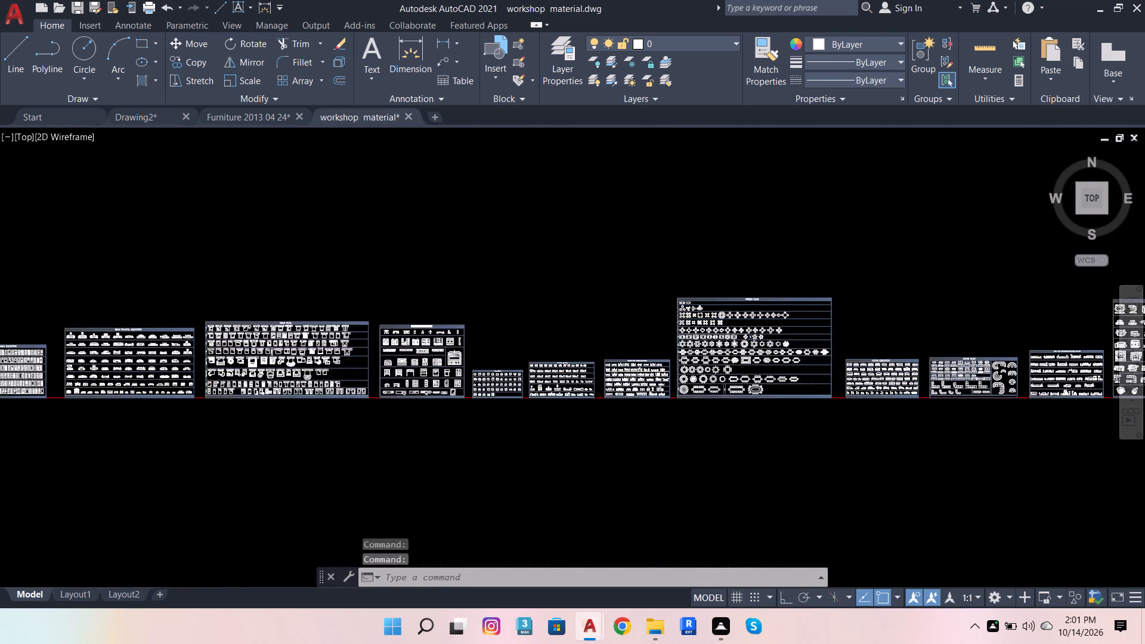
pyautogui.scroll(-2, 720, 384)
pyautogui.scroll(2, 1007, 390)
pyautogui.scroll(-3, 708, 382)
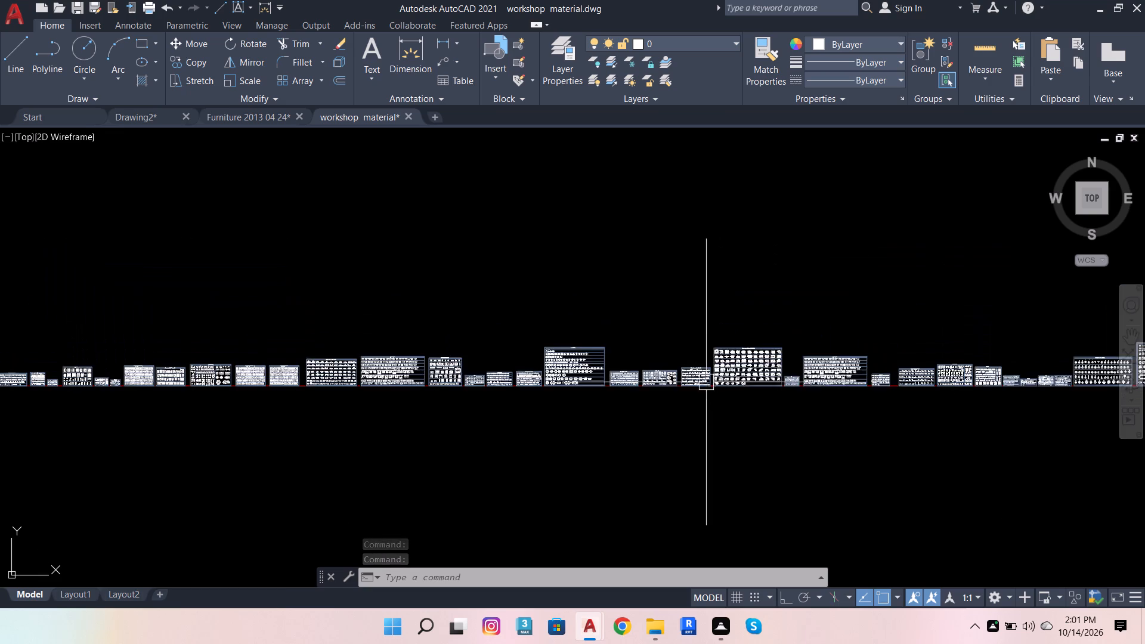
pyautogui.scroll(4, 911, 385)
pyautogui.scroll(-2, 706, 364)
pyautogui.scroll(2, 1012, 360)
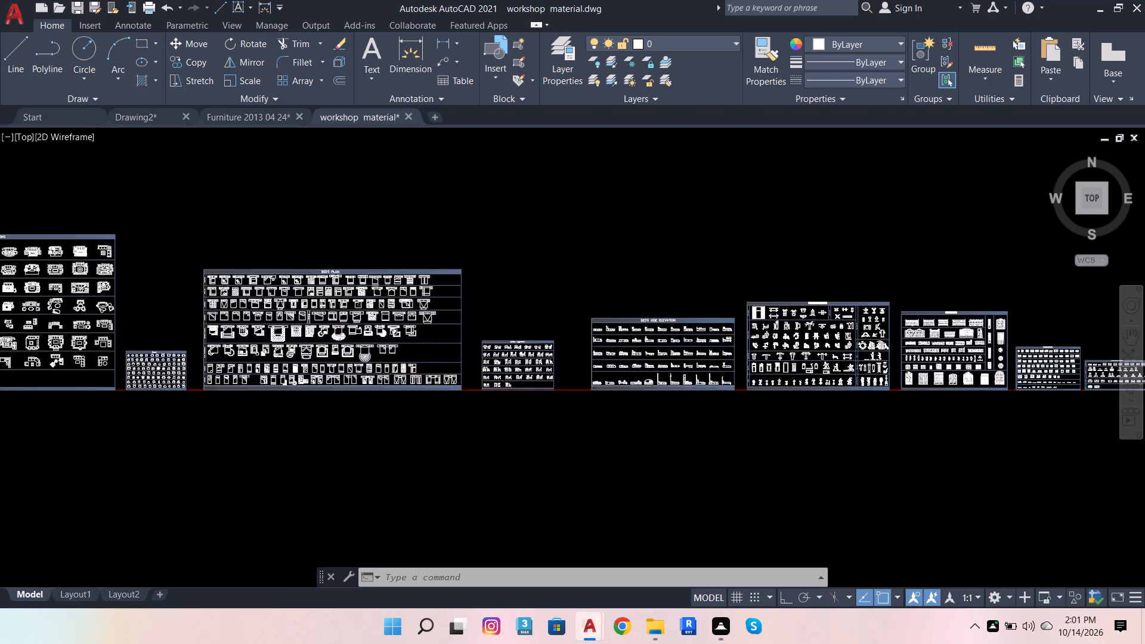
pyautogui.scroll(2, 1012, 360)
pyautogui.scroll(-3, 772, 354)
pyautogui.scroll(4, 875, 361)
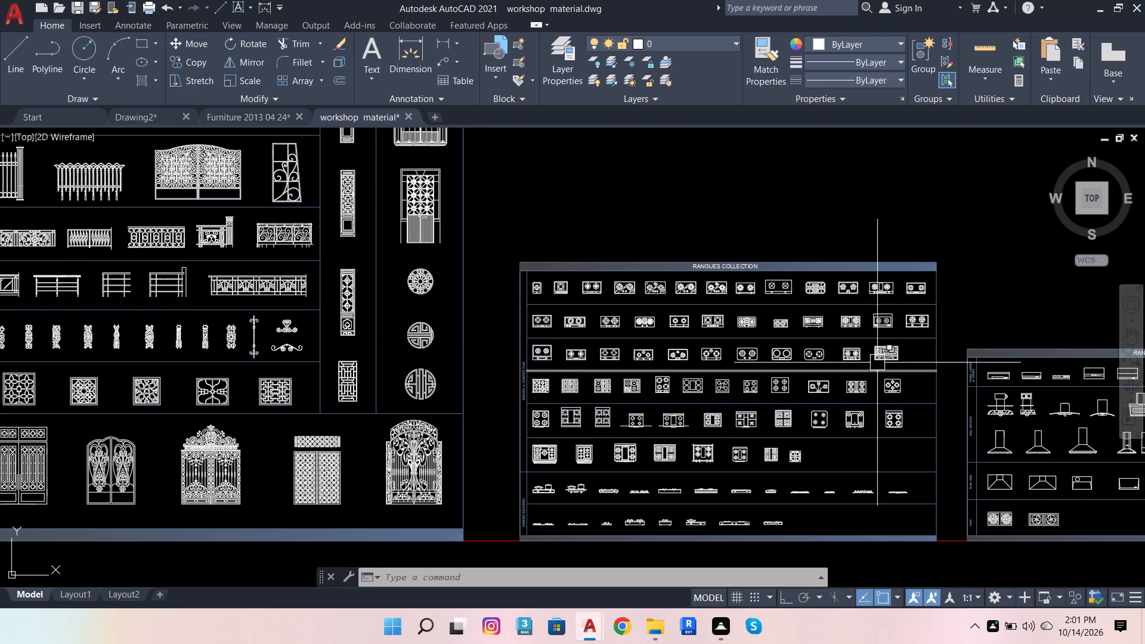
pyautogui.scroll(2, 874, 343)
pyautogui.click(926, 460)
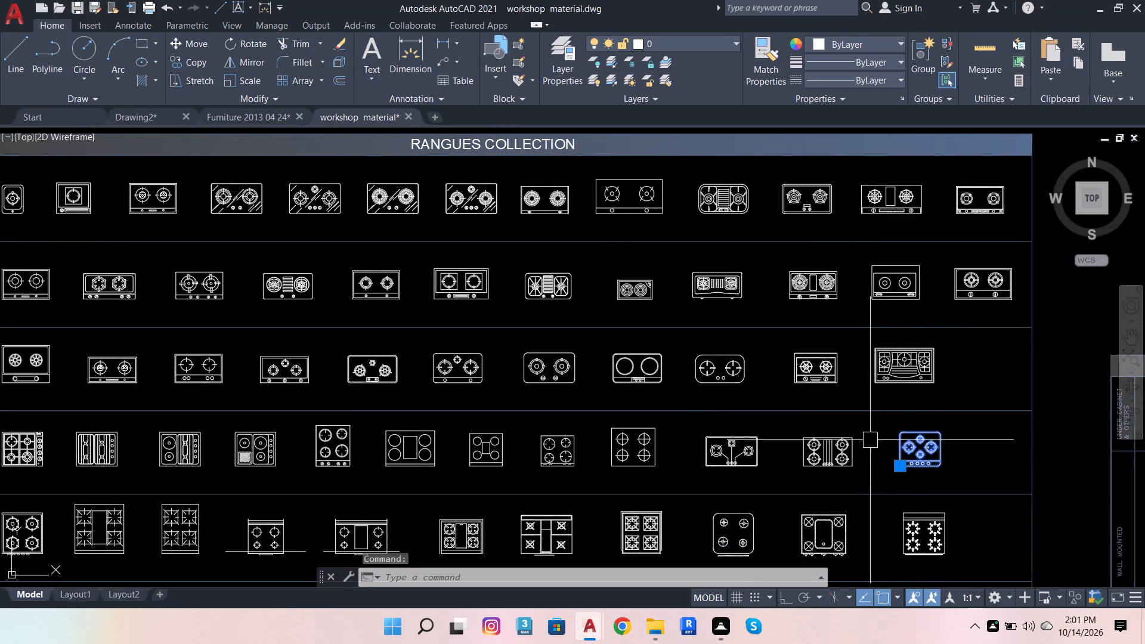
pyautogui.hotkey('ctrl', 'c')
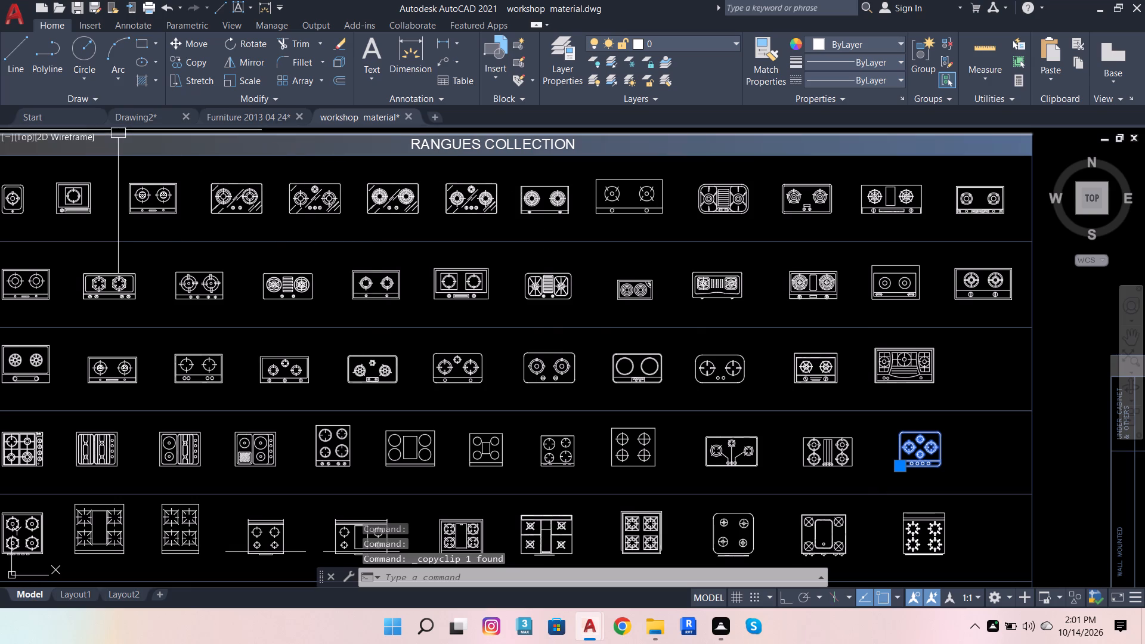
# Paste the copied hob into Drawing2 in the empty space right of the reference plan, below the toilet block.
pyautogui.click(137, 118)
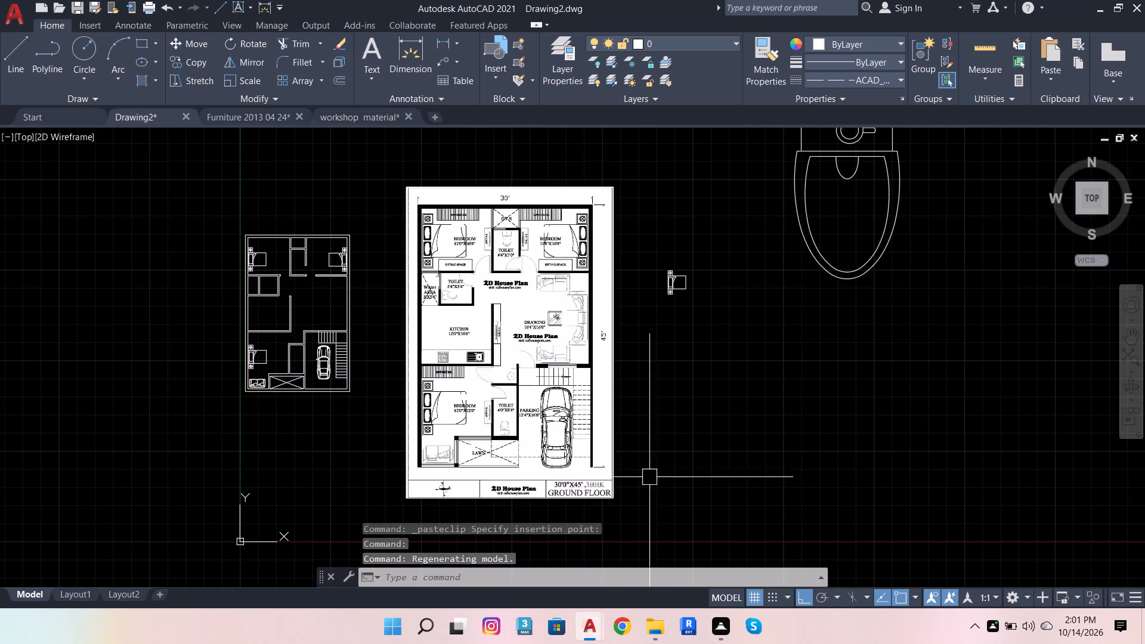
pyautogui.hotkey('ctrl', 'v')
pyautogui.click(701, 453)
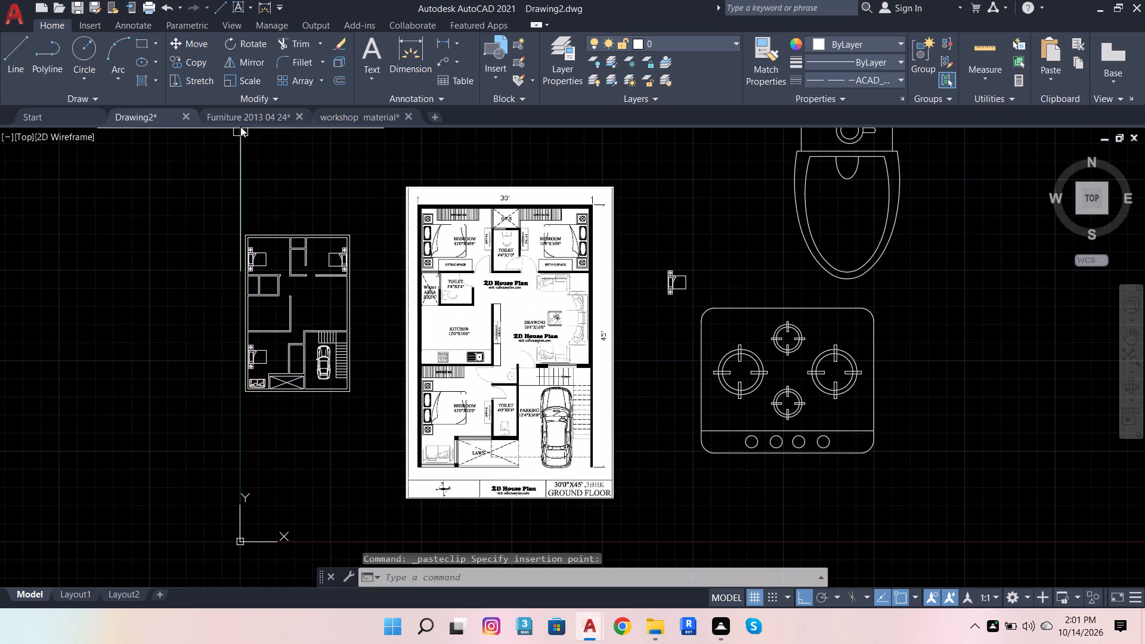
# Find the KITCHEN SINKS sheet in the workshop material drawing and copy the second sink in the third row, a single bowl with drainboard.
pyautogui.click(359, 119)
pyautogui.scroll(-1, 354, 216)
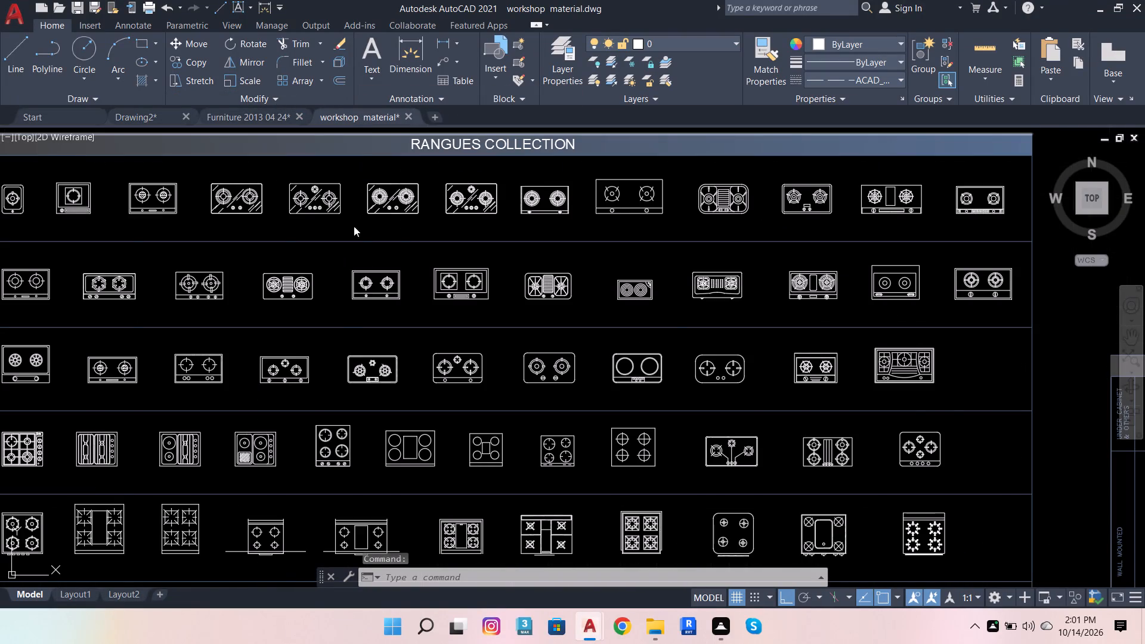
pyautogui.scroll(-5, 354, 226)
pyautogui.scroll(2, 814, 200)
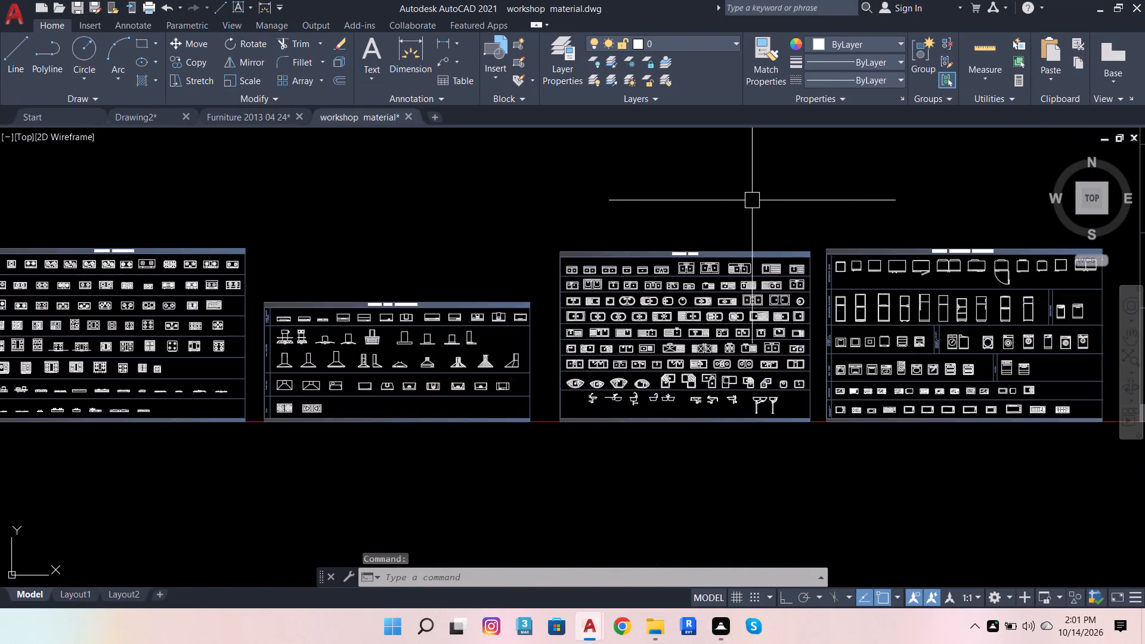
pyautogui.scroll(1, 752, 200)
pyautogui.scroll(-1, 750, 208)
pyautogui.scroll(1, 704, 479)
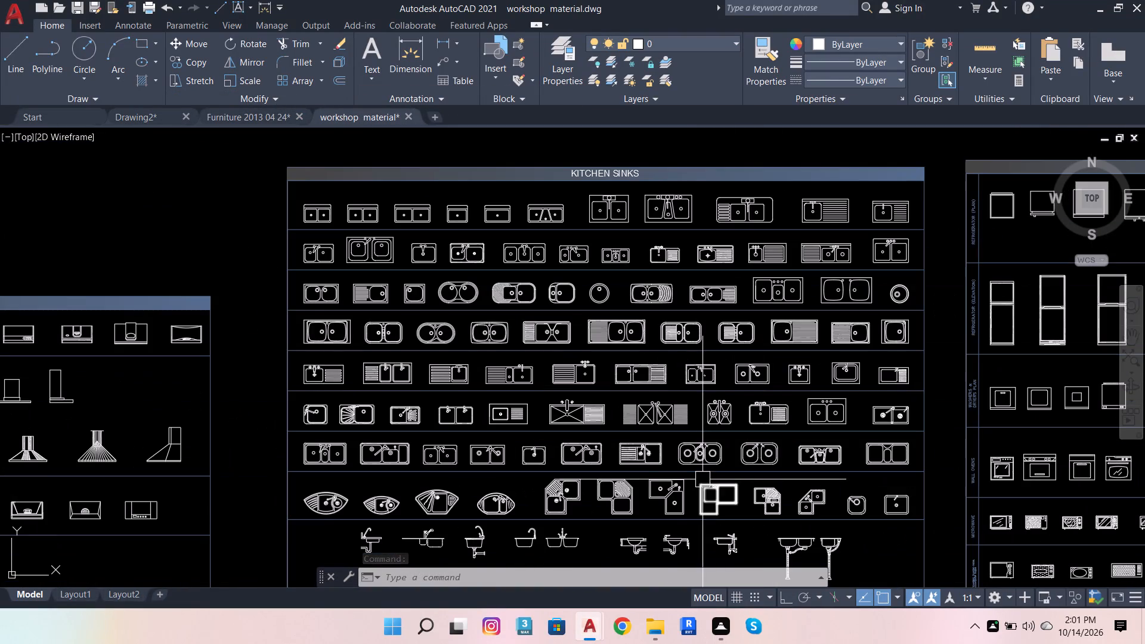
pyautogui.scroll(2, 681, 424)
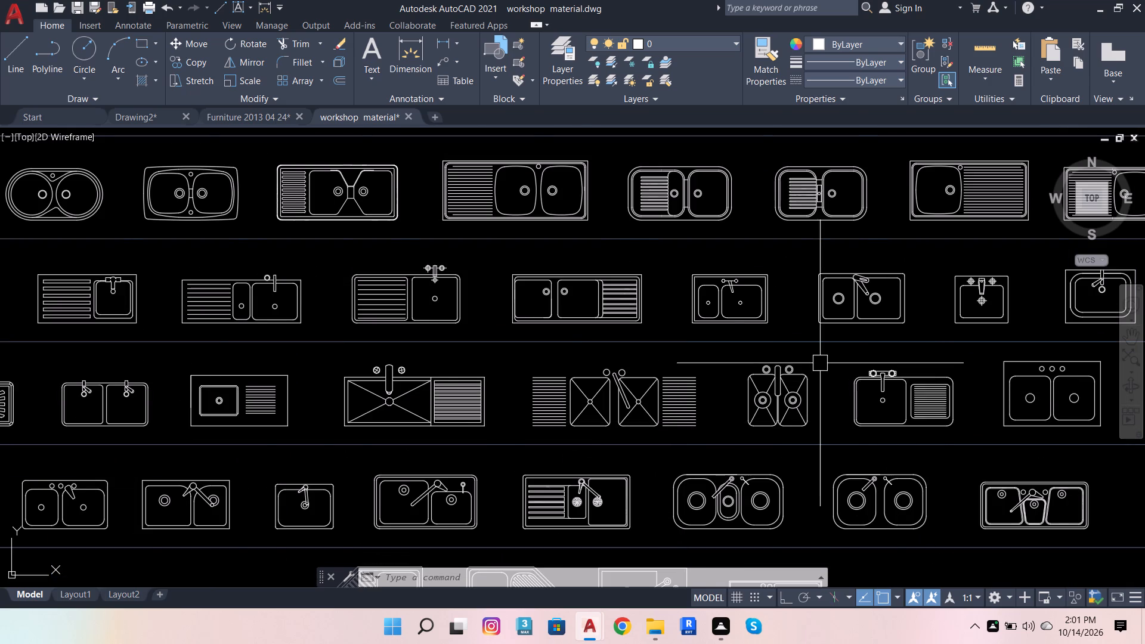
pyautogui.scroll(-1, 813, 362)
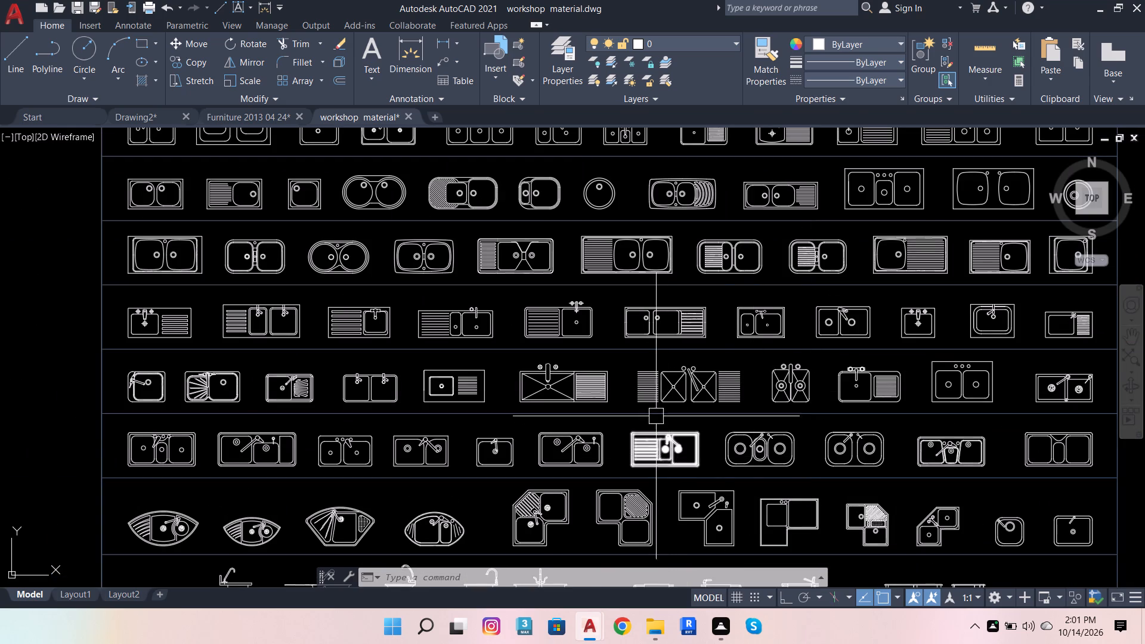
pyautogui.scroll(2, 378, 398)
pyautogui.scroll(-1, 550, 435)
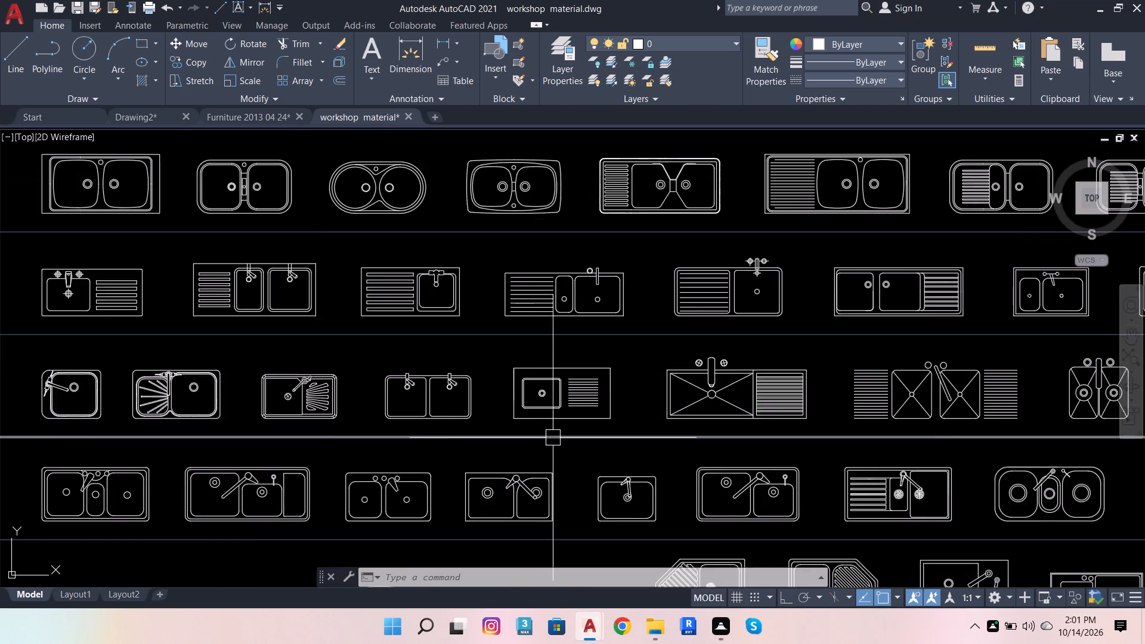
pyautogui.scroll(-1, 553, 438)
pyautogui.scroll(2, 335, 200)
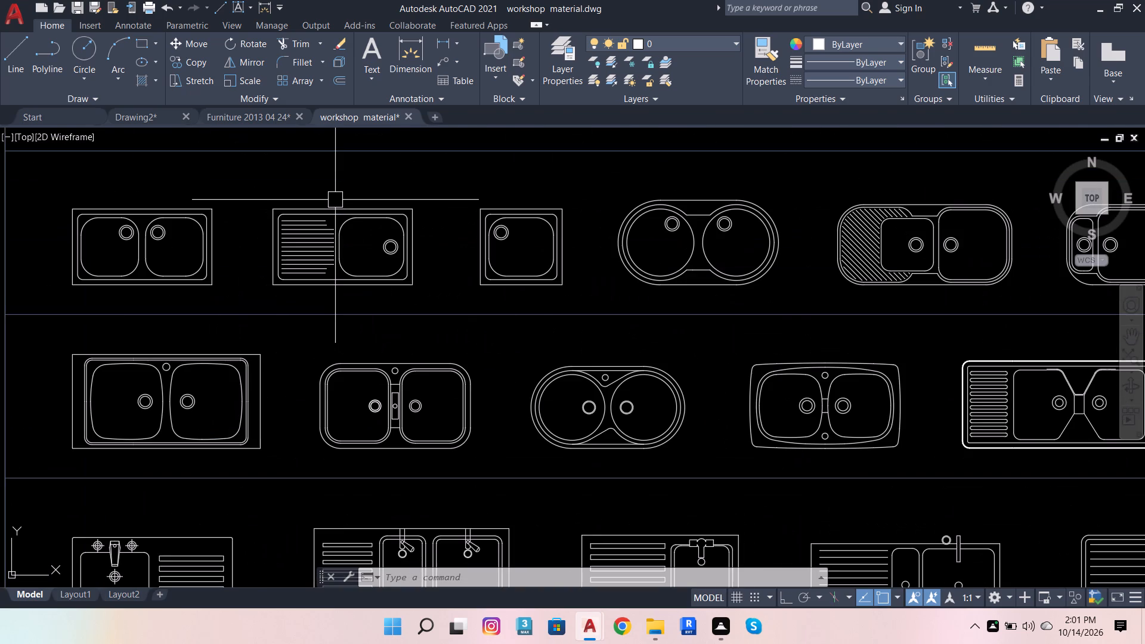
pyautogui.click(336, 213)
pyautogui.hotkey('ctrl', 'c')
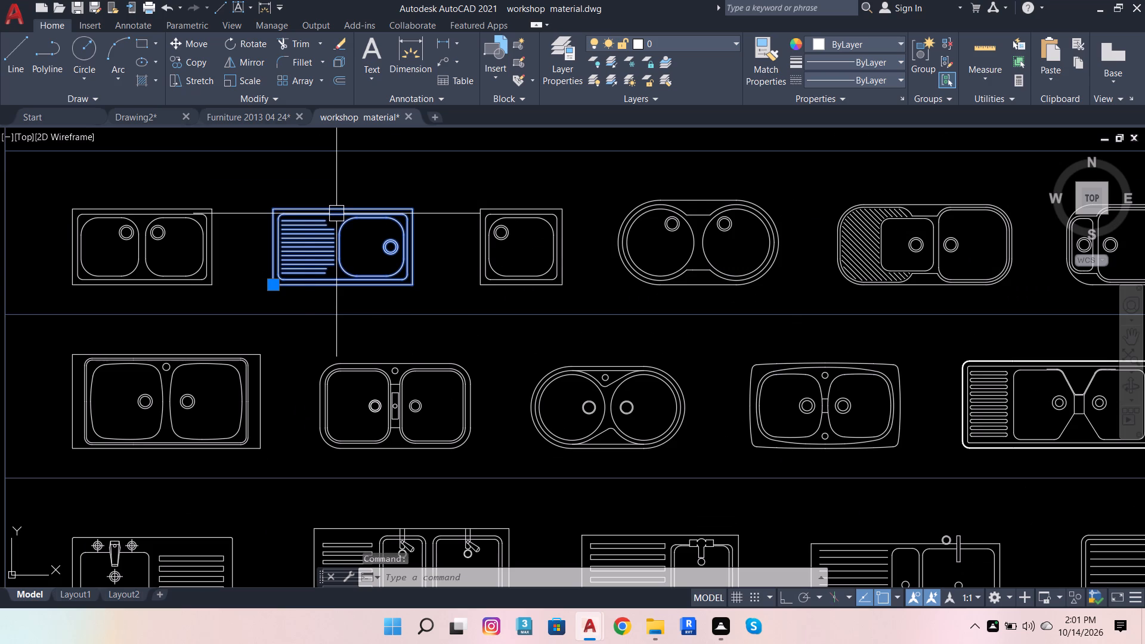
# Paste the copied kitchen sink into Drawing2 to the right of the hob.
pyautogui.click(153, 116)
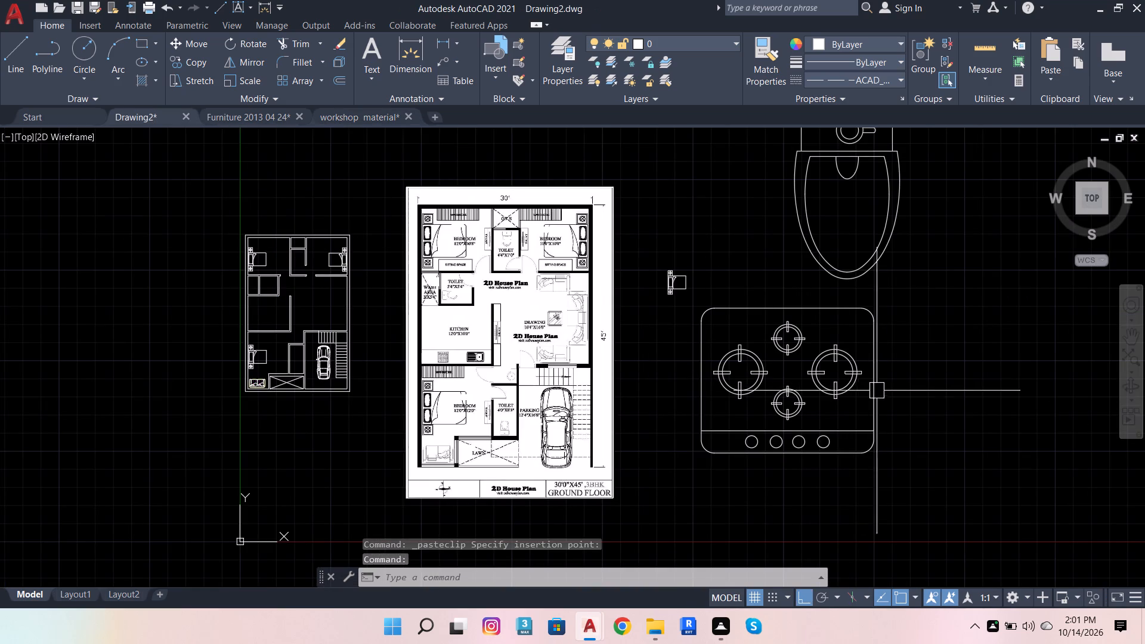
pyautogui.hotkey('ctrl', 'v')
pyautogui.click(932, 429)
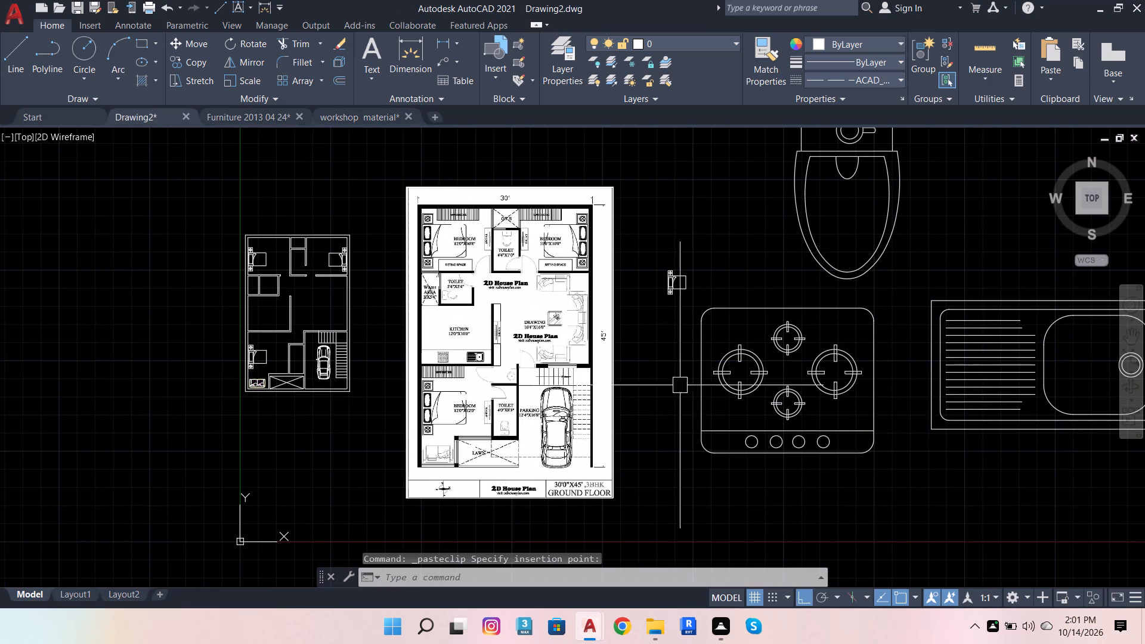
# Check Drawing2's reference plan for remaining items, and examine the AUXILIARY FURNITURE sheet in the workshop material drawing.
pyautogui.scroll(2, 388, 375)
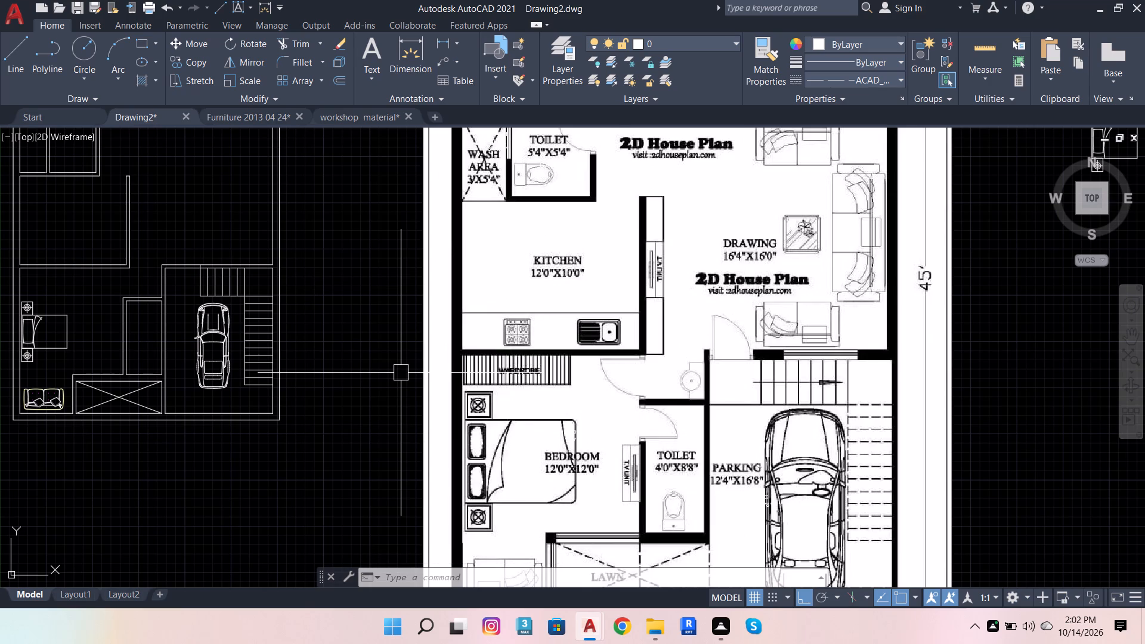
pyautogui.scroll(-3, 530, 312)
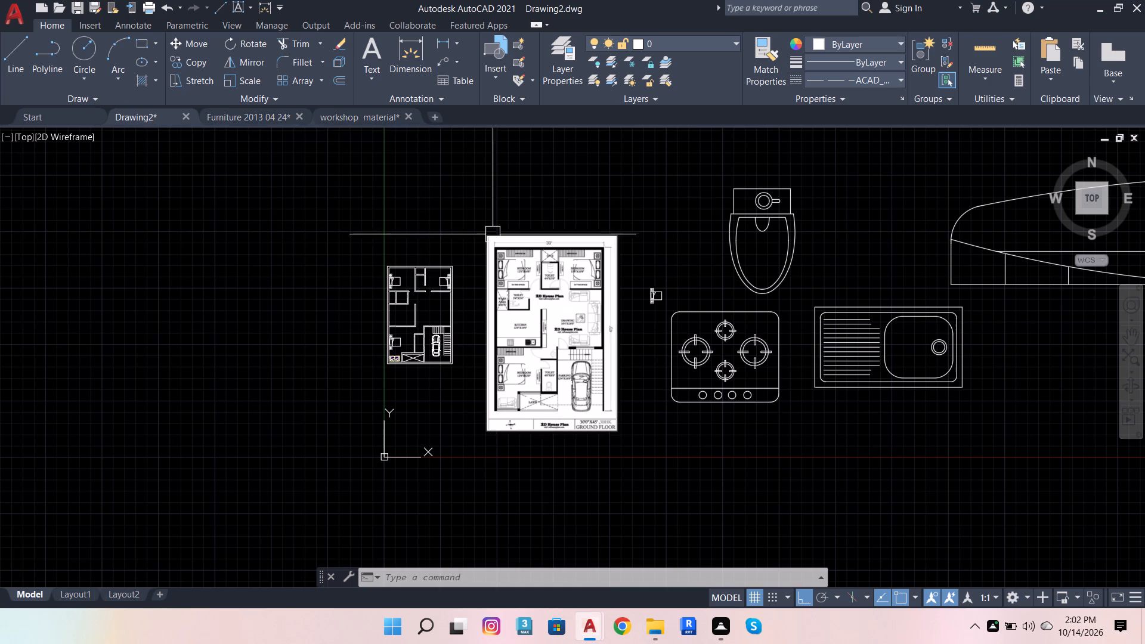
pyautogui.click(356, 119)
pyautogui.scroll(-5, 581, 380)
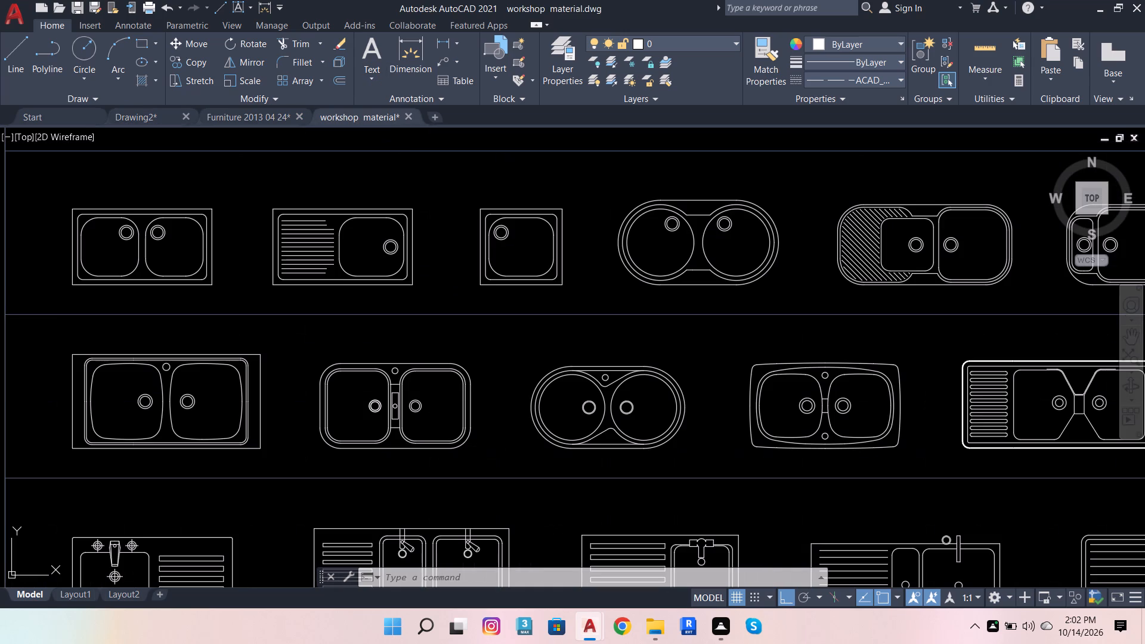
pyautogui.scroll(-3, 545, 416)
pyautogui.scroll(-3, 704, 401)
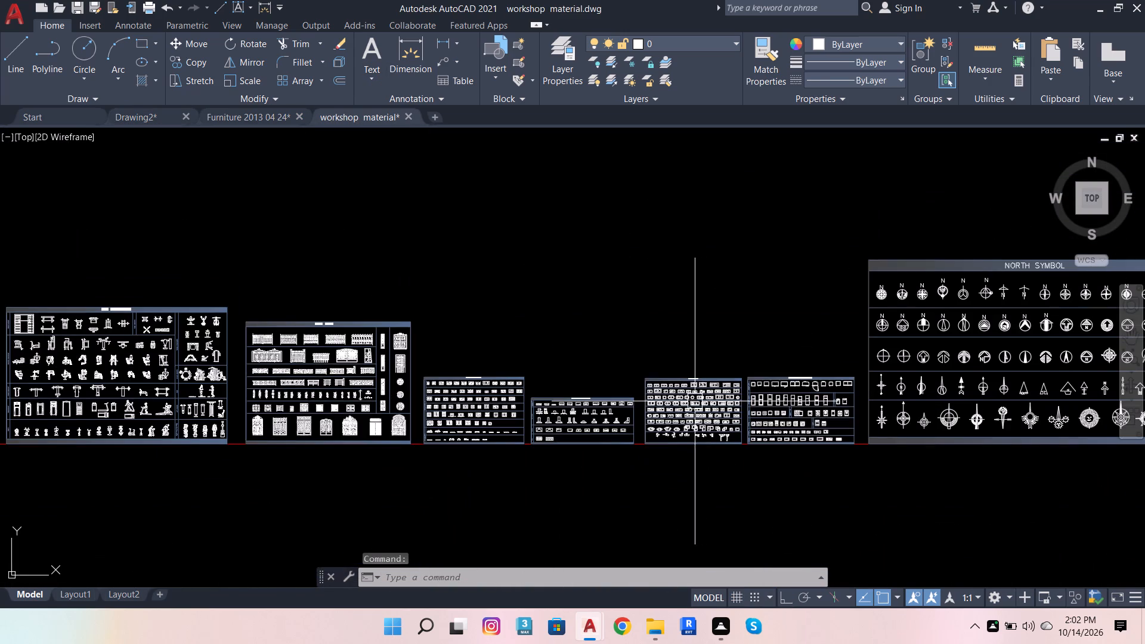
pyautogui.scroll(-2, 720, 367)
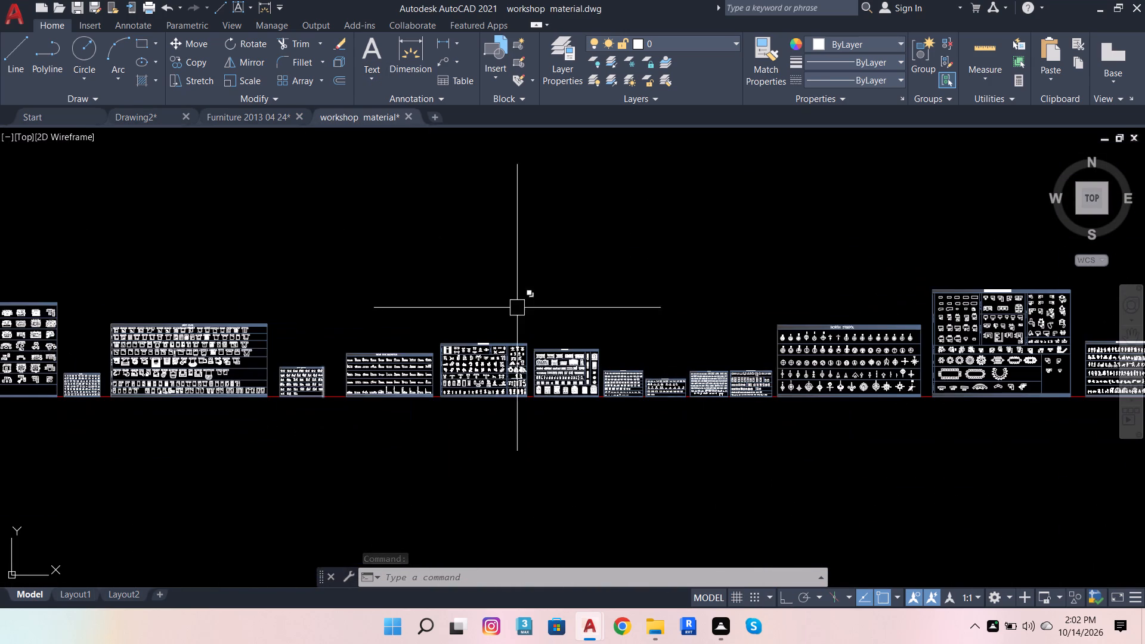
pyautogui.scroll(-1, 528, 308)
pyautogui.scroll(2, 218, 338)
pyautogui.scroll(-1, 617, 332)
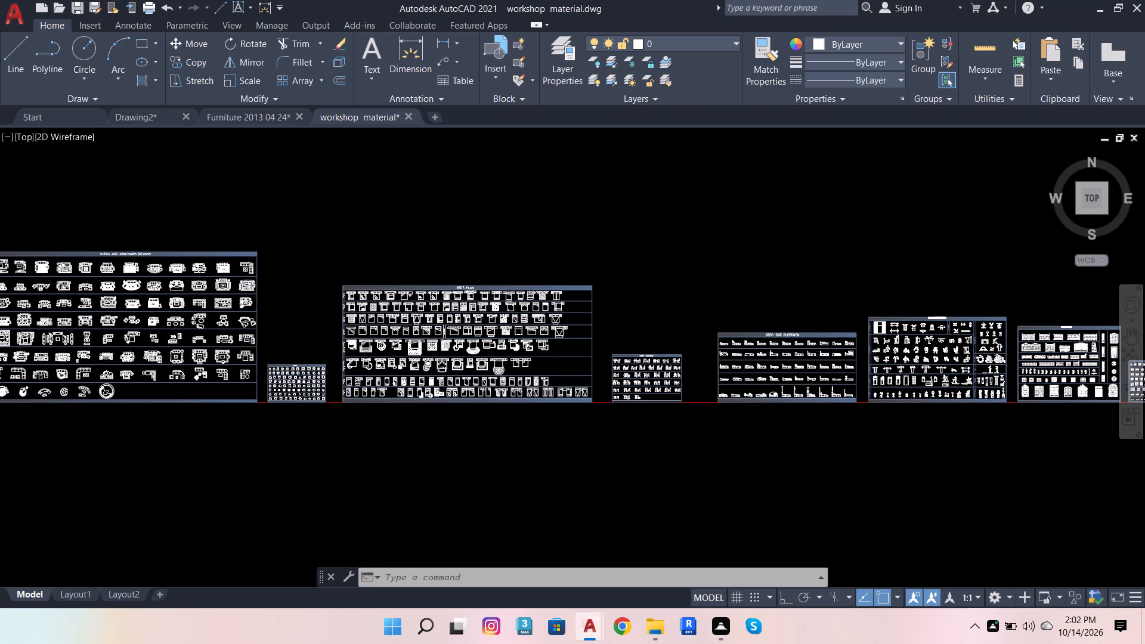
pyautogui.scroll(-1, 395, 328)
pyautogui.scroll(2, 97, 366)
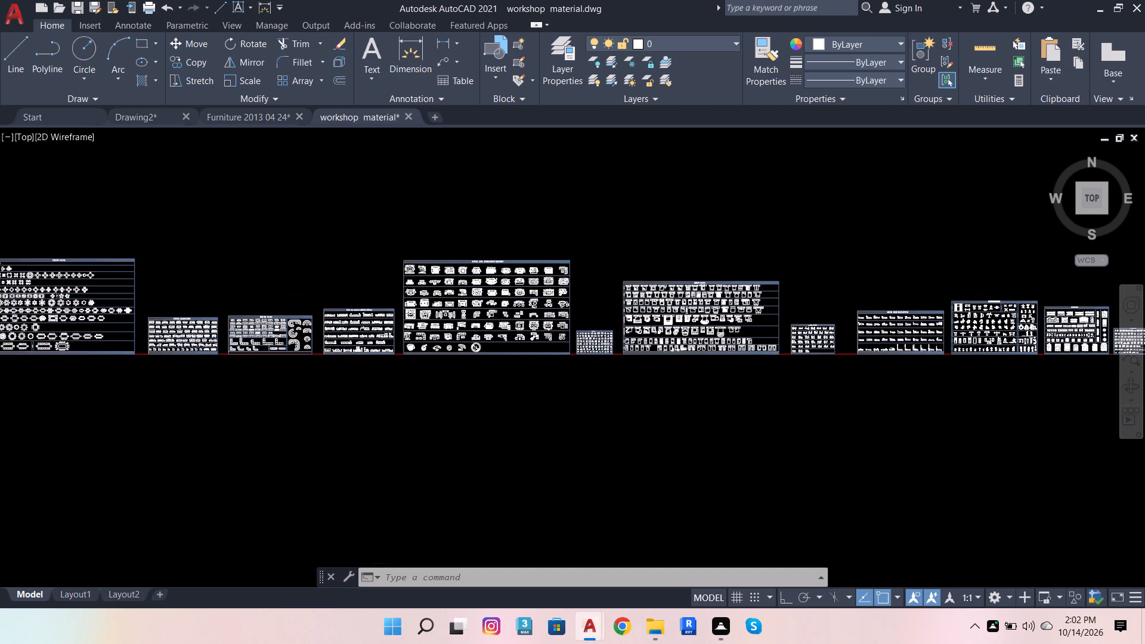
pyautogui.scroll(-1, 707, 295)
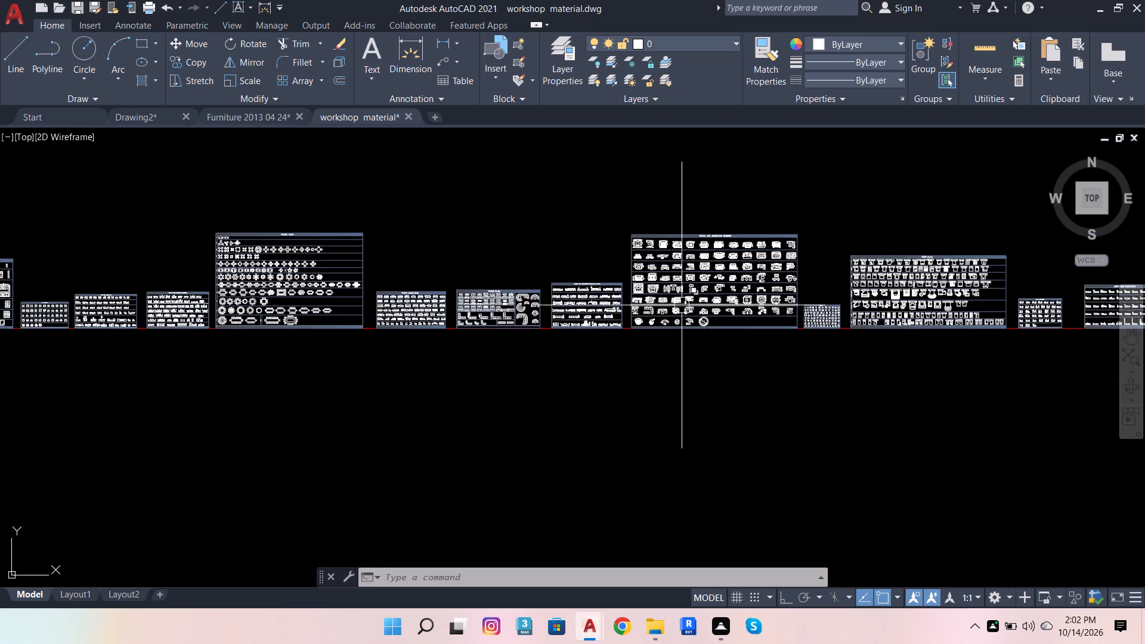
pyautogui.scroll(-1, 679, 305)
pyautogui.scroll(4, 363, 302)
pyautogui.scroll(-4, 518, 302)
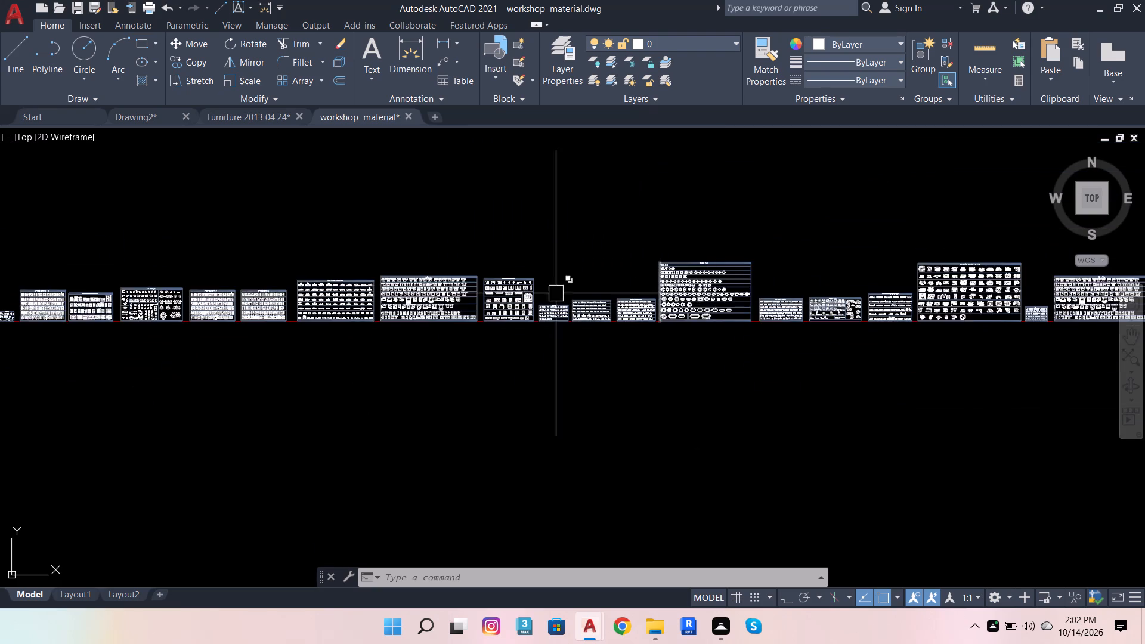
pyautogui.scroll(4, 509, 293)
pyautogui.scroll(1, 523, 467)
pyautogui.scroll(-1, 819, 417)
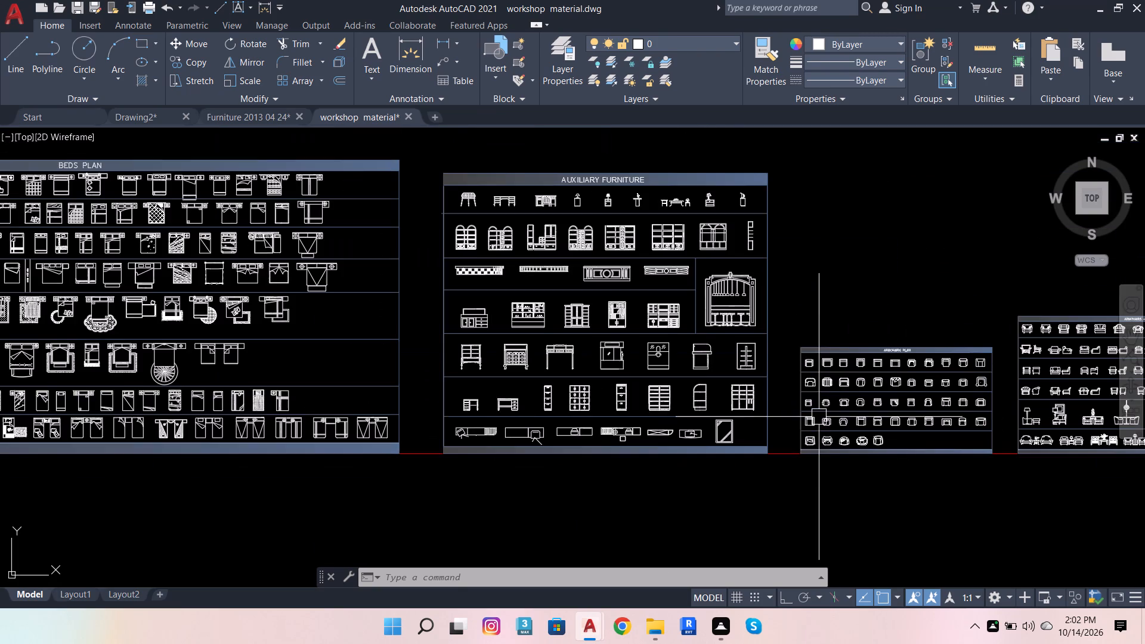
pyautogui.scroll(3, 624, 438)
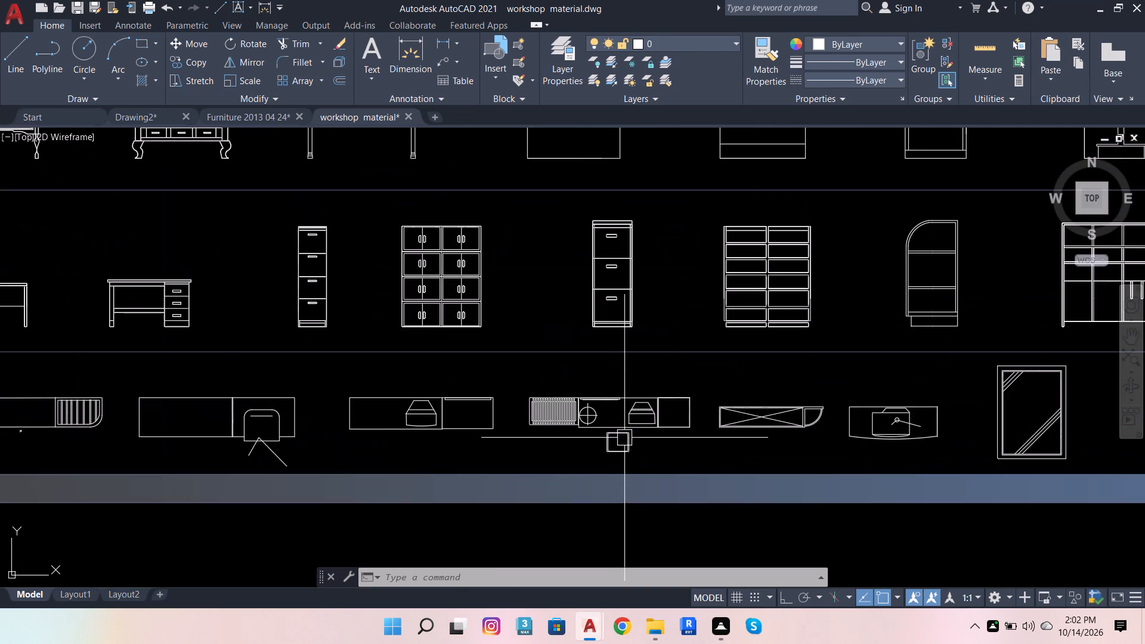
# Browse the workshop material sheets for a wardrobe block and examine the plan-view wardrobes on the CUPBOARDS sheet.
pyautogui.scroll(-2, 631, 441)
pyautogui.scroll(-3, 732, 408)
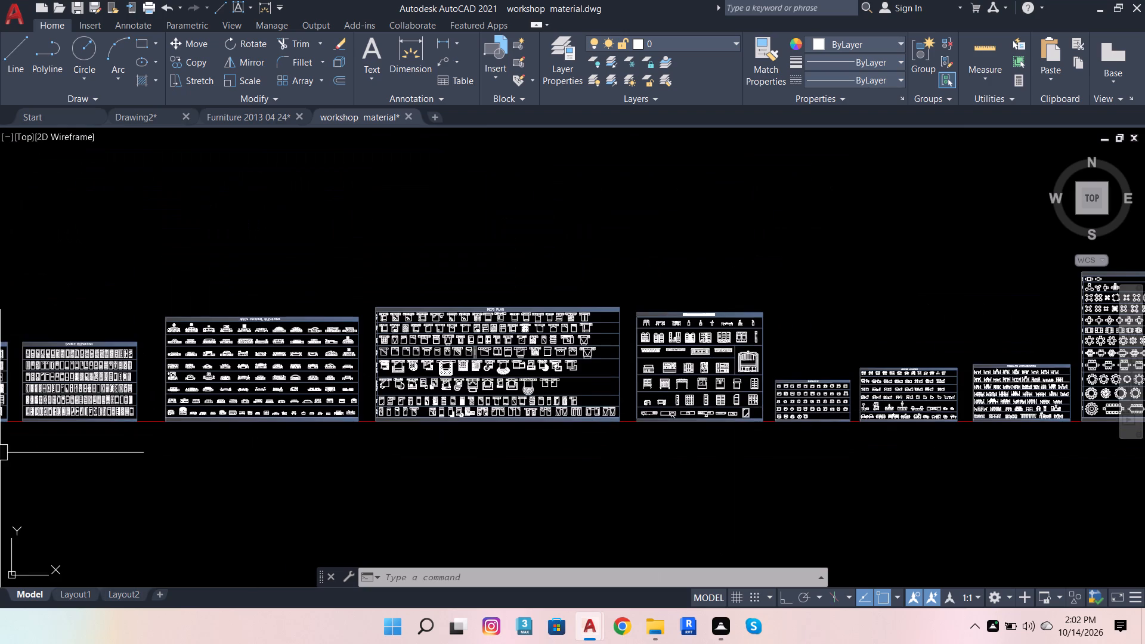
pyautogui.scroll(-1, 328, 379)
pyautogui.scroll(3, 233, 402)
pyautogui.scroll(-3, 388, 373)
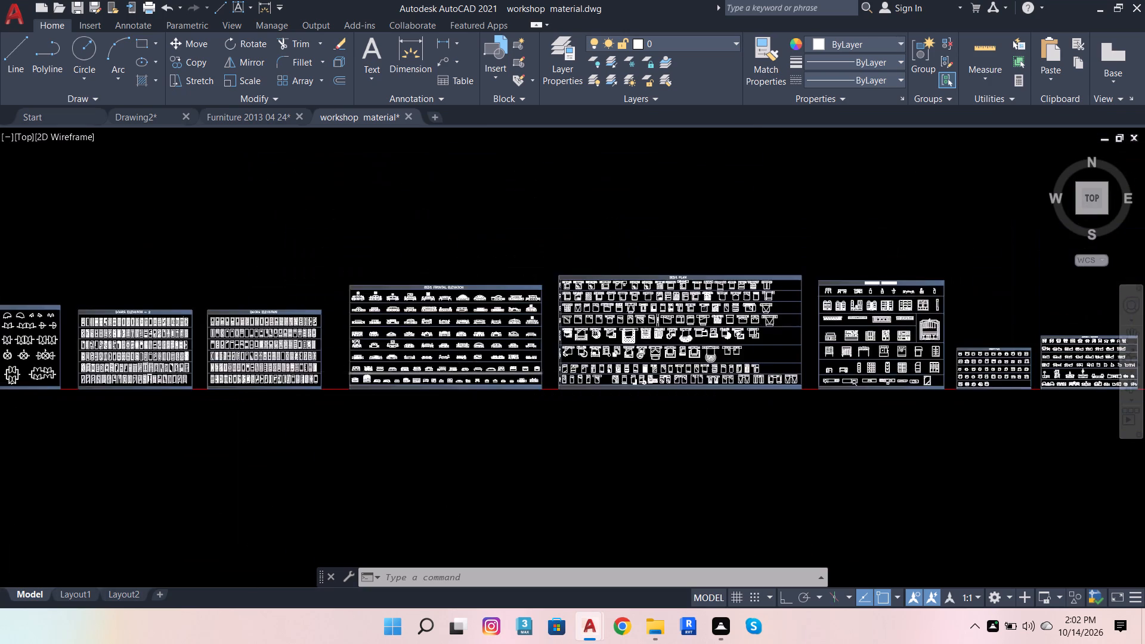
pyautogui.scroll(3, 82, 372)
pyautogui.scroll(-3, 318, 372)
pyautogui.scroll(4, 113, 367)
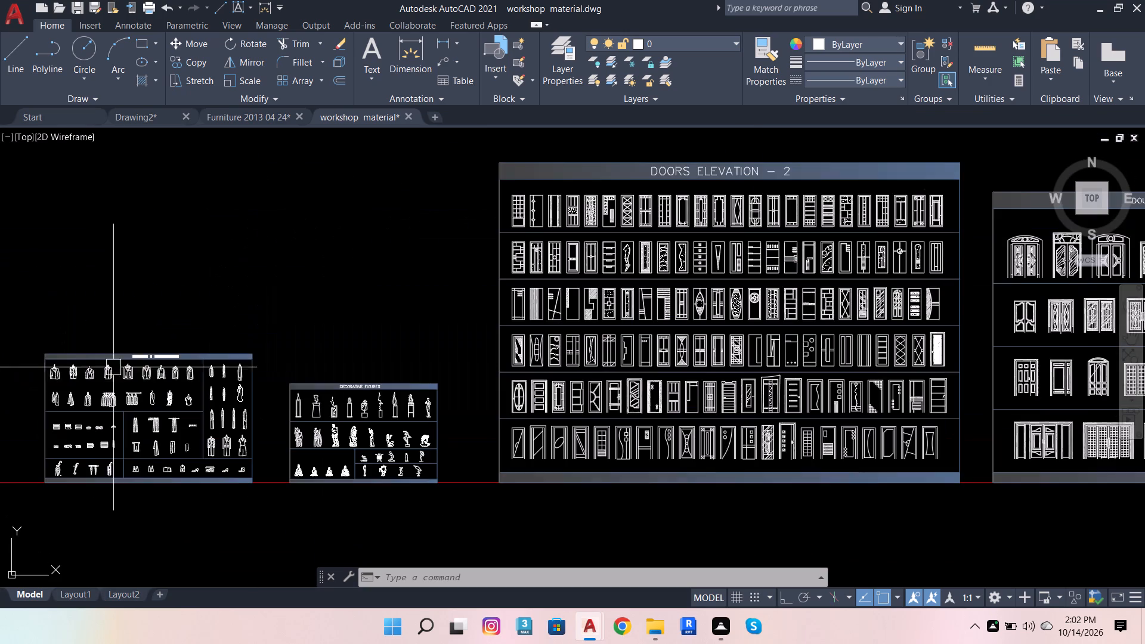
pyautogui.scroll(-1, 221, 363)
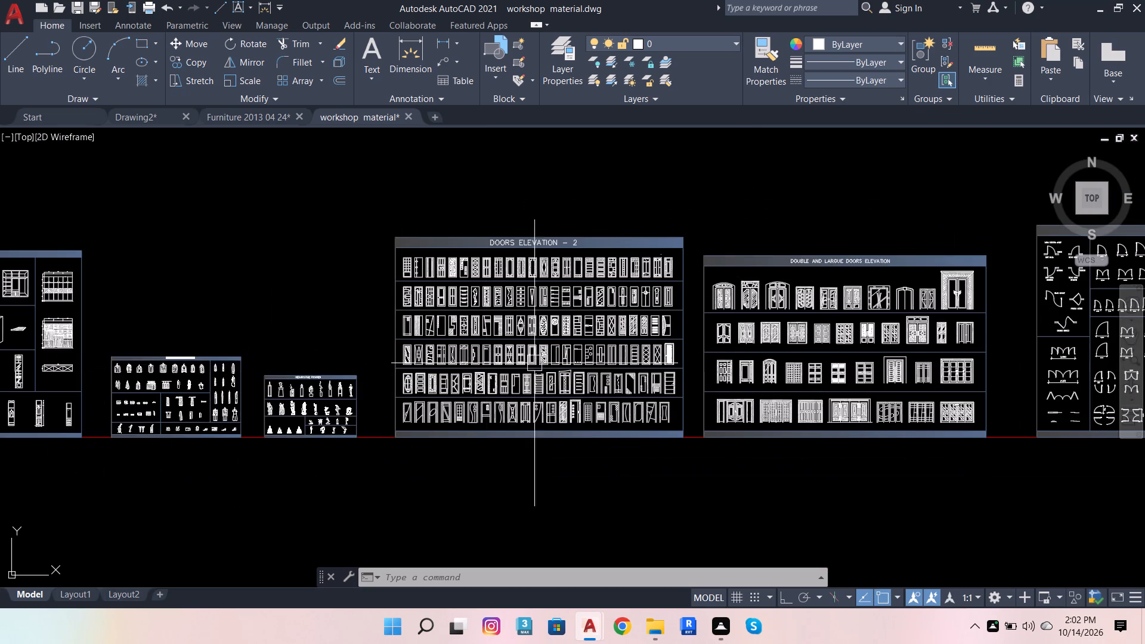
pyautogui.scroll(-2, 745, 359)
pyautogui.scroll(3, 488, 370)
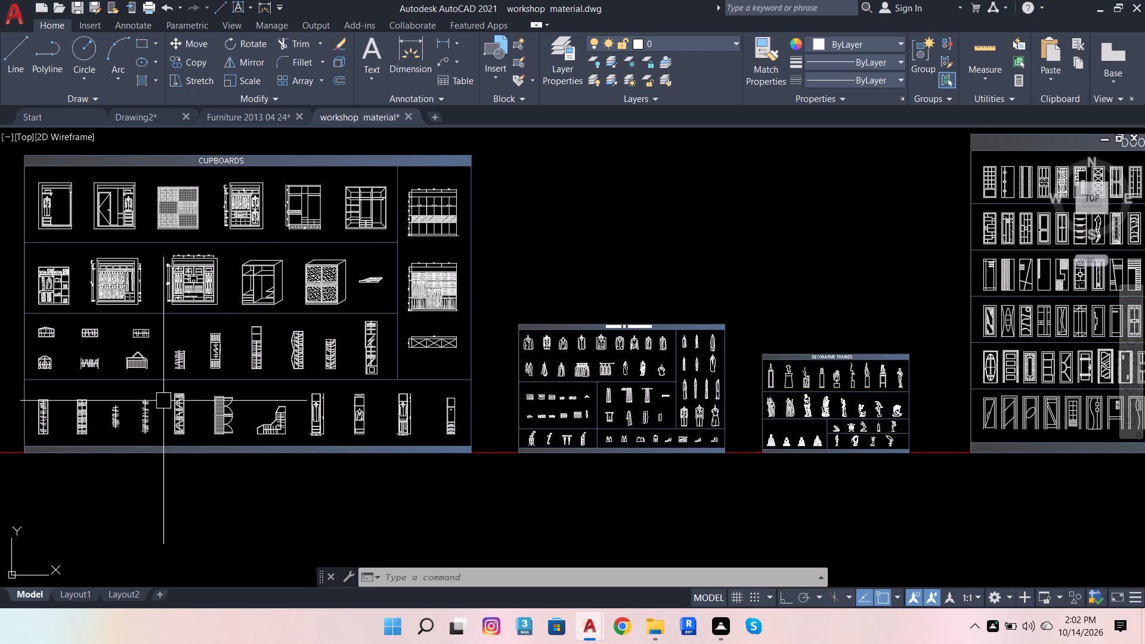
pyautogui.scroll(2, 163, 401)
pyautogui.scroll(1, 604, 266)
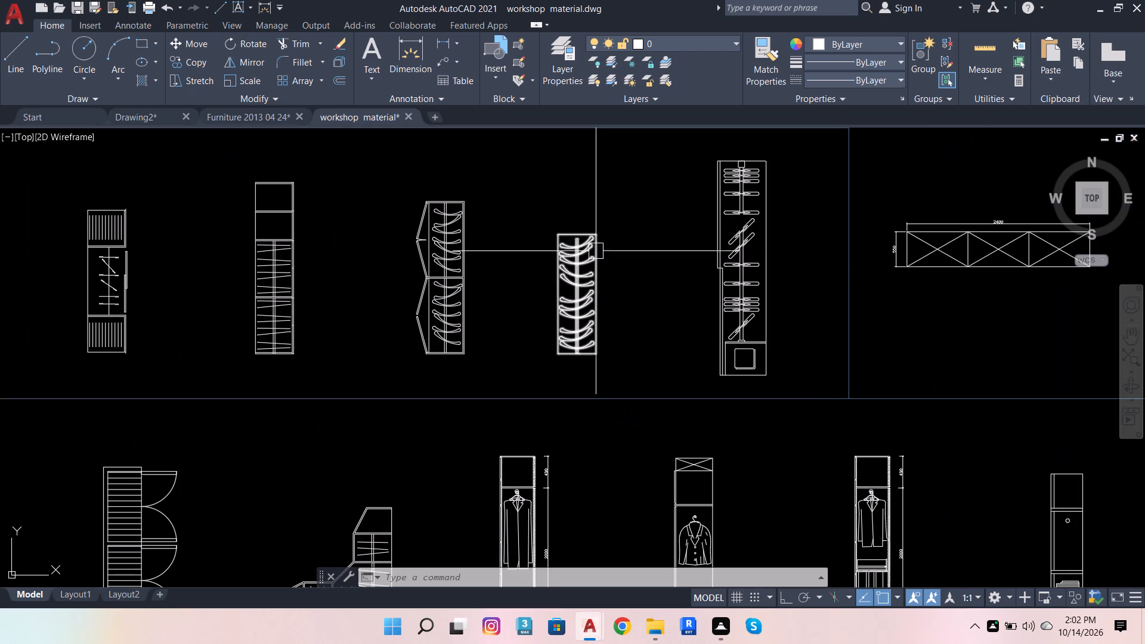
pyautogui.scroll(-1, 598, 266)
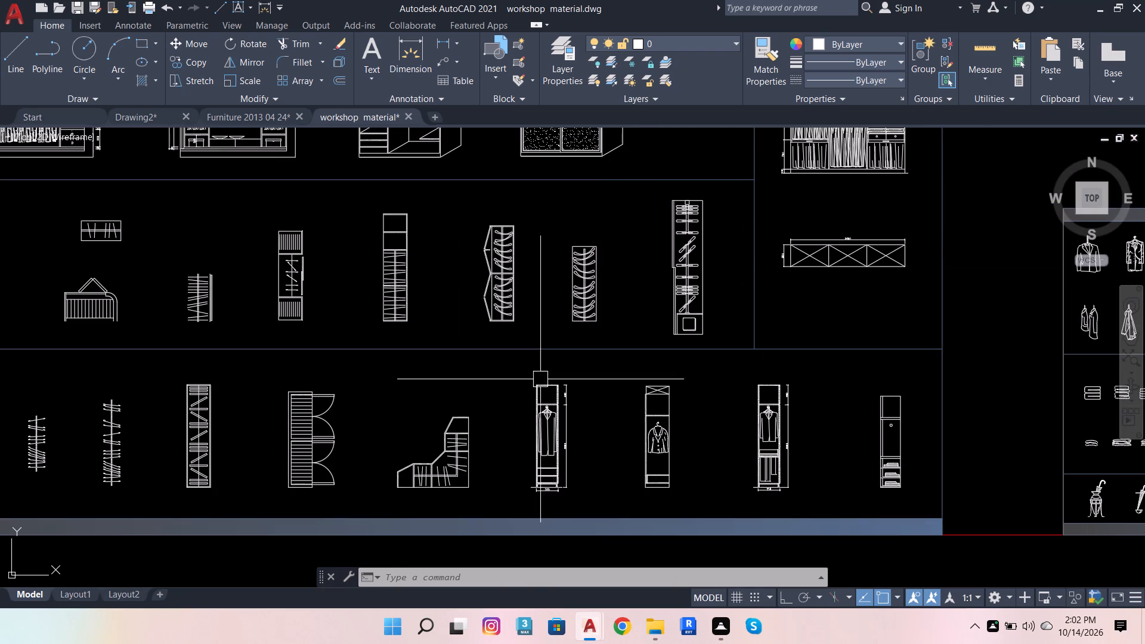
pyautogui.scroll(-1, 592, 363)
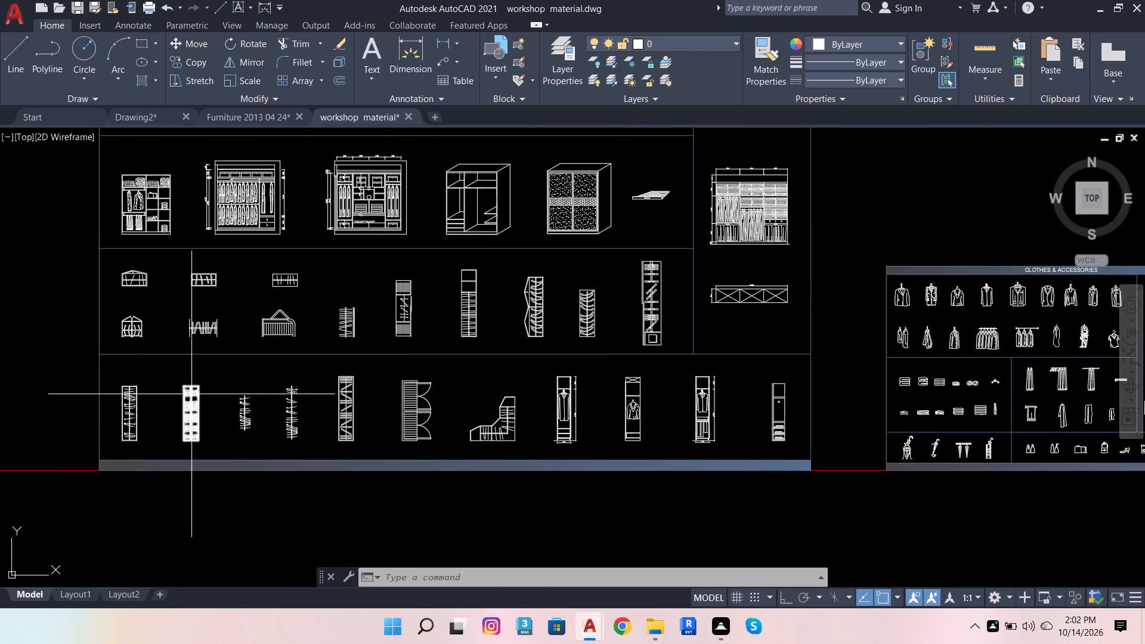
pyautogui.scroll(2, 191, 394)
pyautogui.scroll(-1, 396, 427)
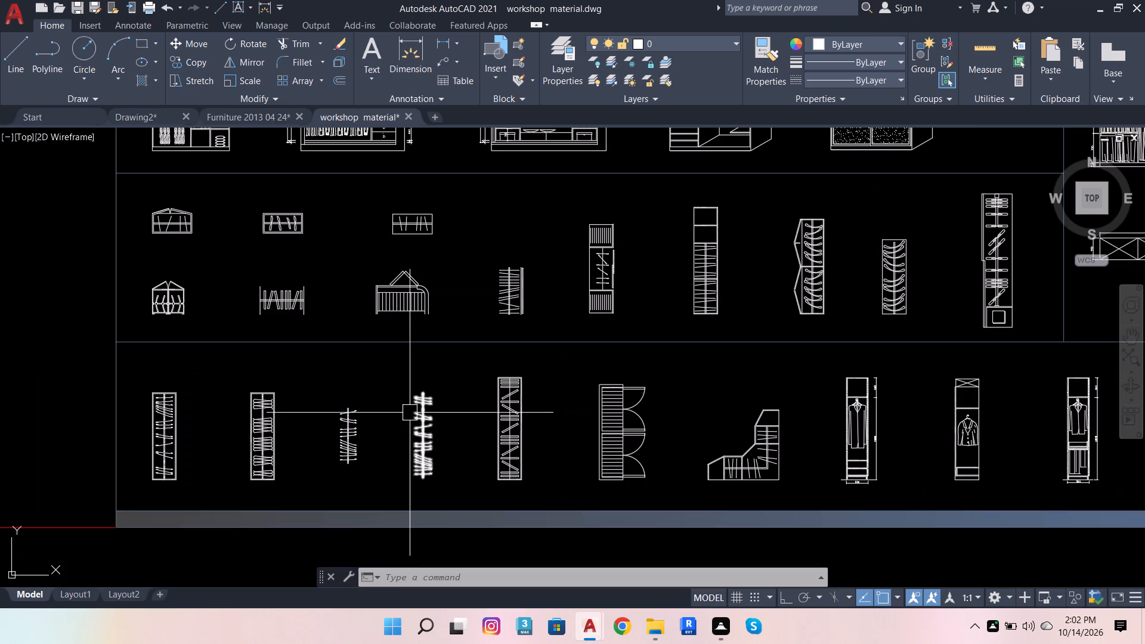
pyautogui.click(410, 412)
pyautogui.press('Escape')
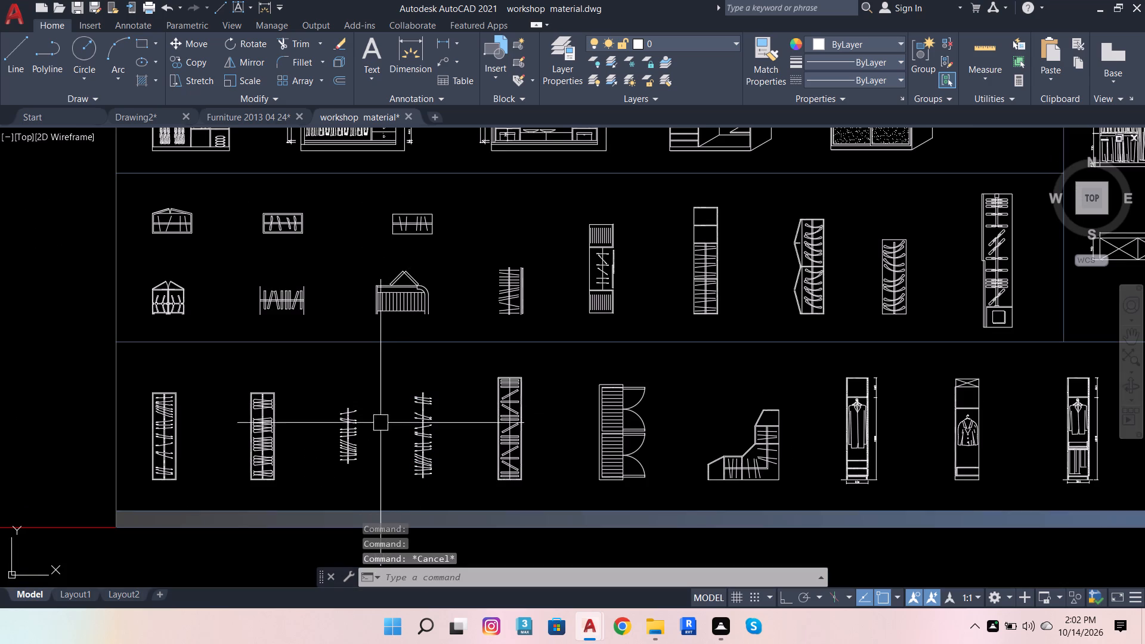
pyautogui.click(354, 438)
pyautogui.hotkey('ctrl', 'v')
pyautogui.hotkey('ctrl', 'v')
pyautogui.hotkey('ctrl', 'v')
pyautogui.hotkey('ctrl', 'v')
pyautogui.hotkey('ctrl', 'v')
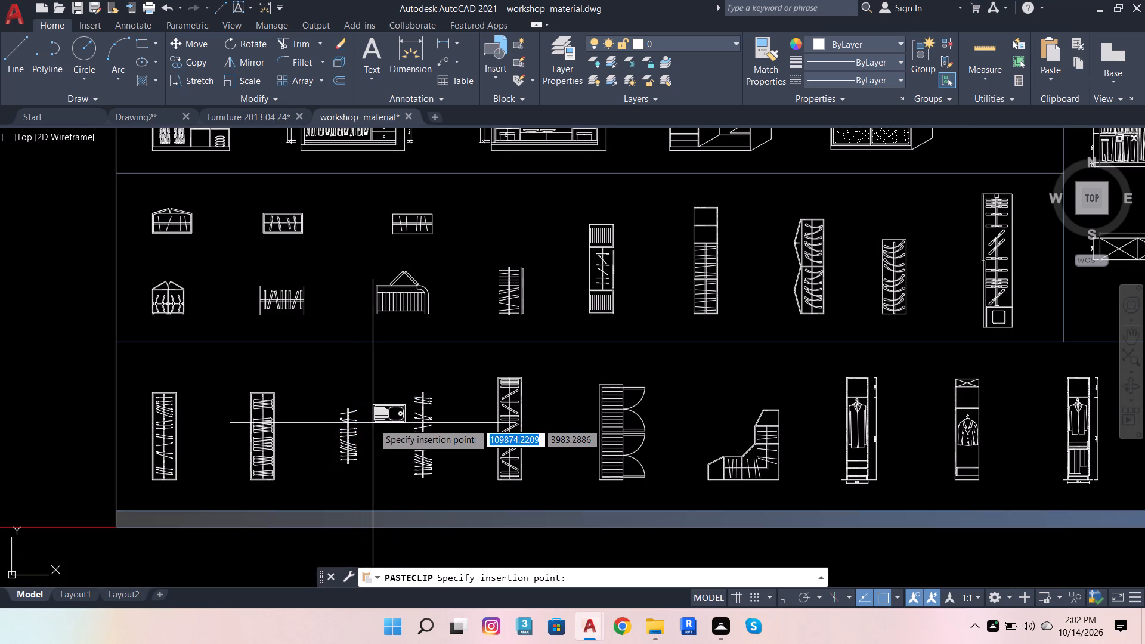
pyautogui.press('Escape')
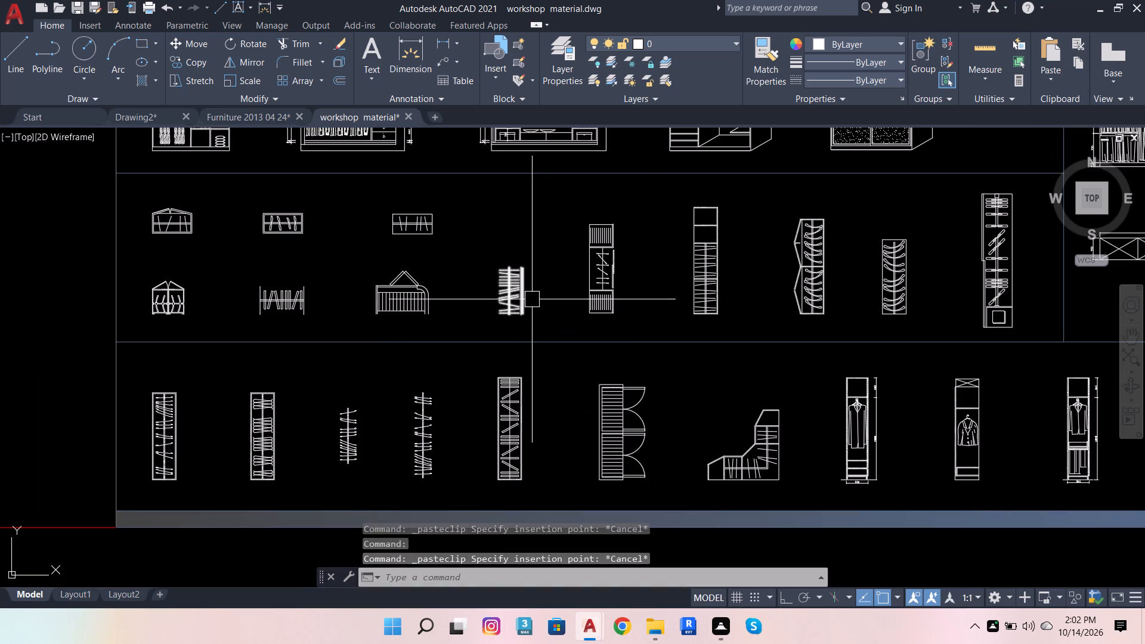
# Copy the rectangular plan-view wardrobe with four looped hangers from the CUPBOARDS sheet's third section.
pyautogui.scroll(2, 277, 225)
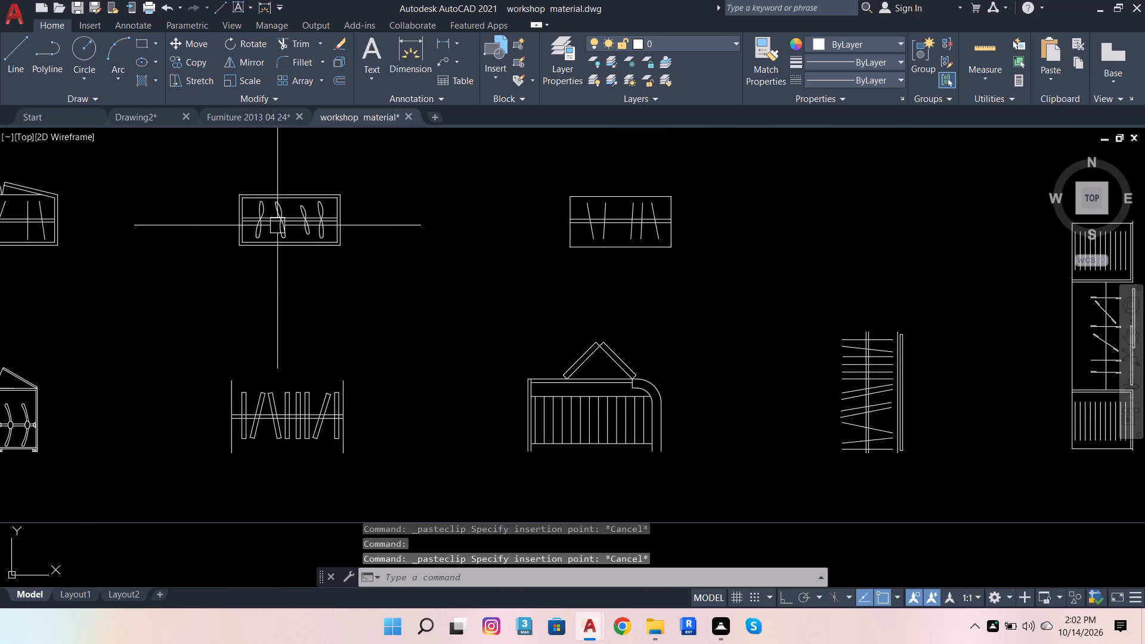
pyautogui.click(277, 225)
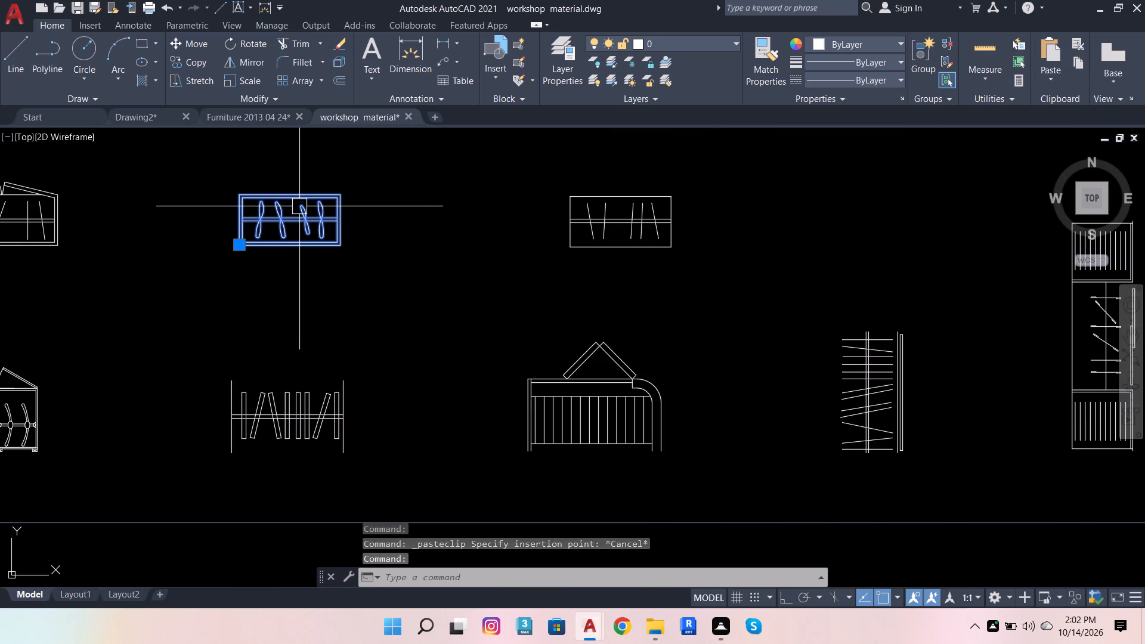
pyautogui.hotkey('ctrl', 'c')
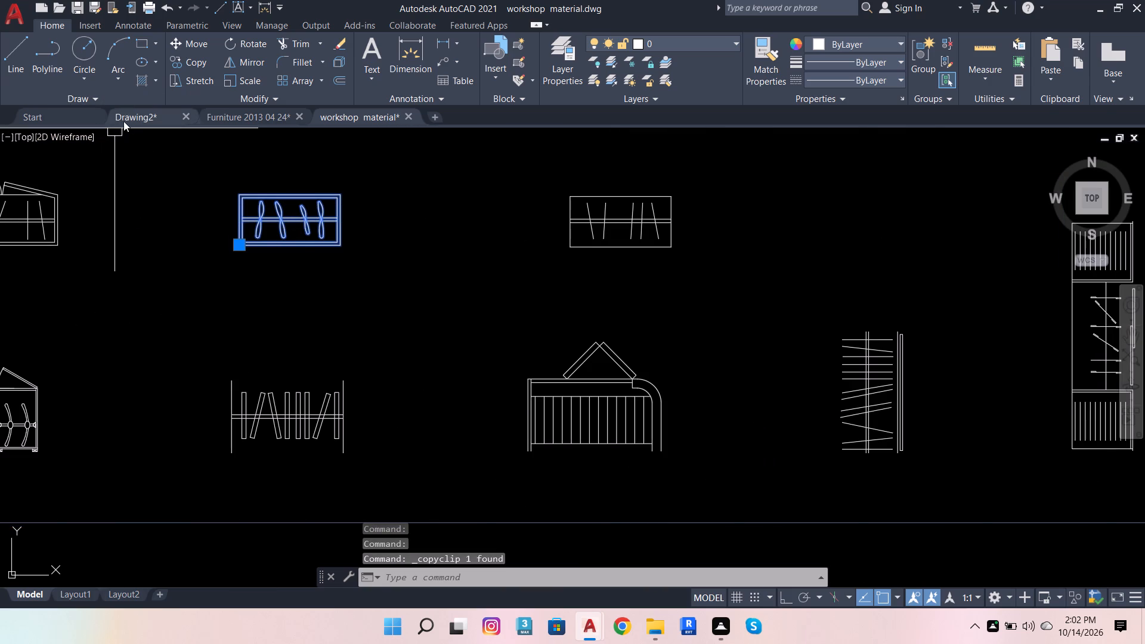
# Paste the copied wardrobe into Drawing2 in the empty space above the reference plan.
pyautogui.click(132, 116)
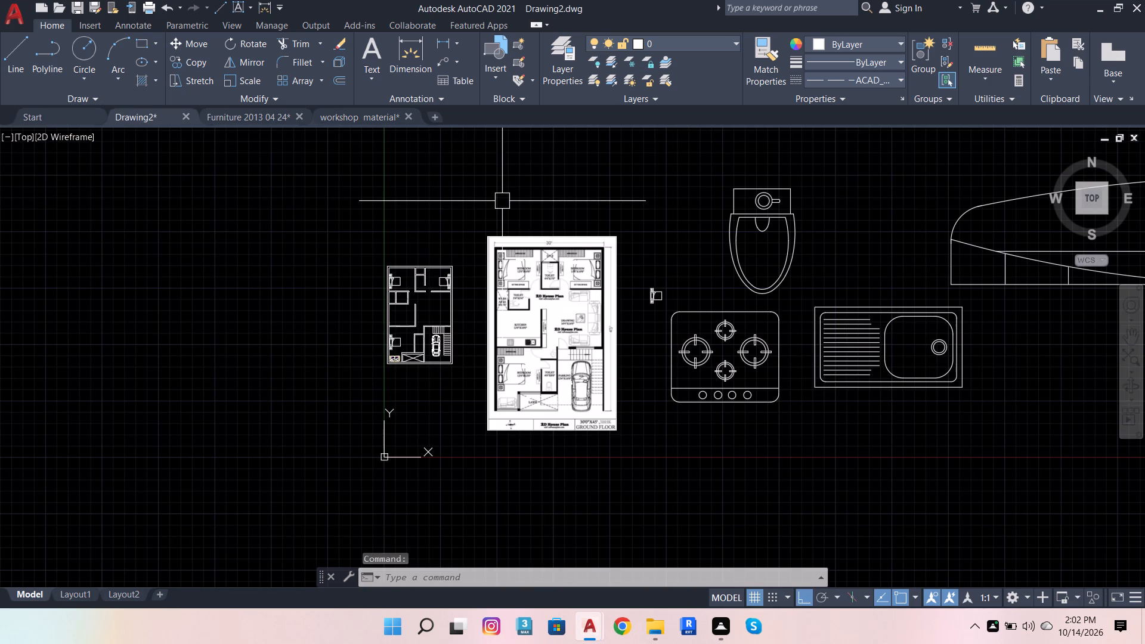
pyautogui.hotkey('ctrl', 'v')
pyautogui.click(502, 203)
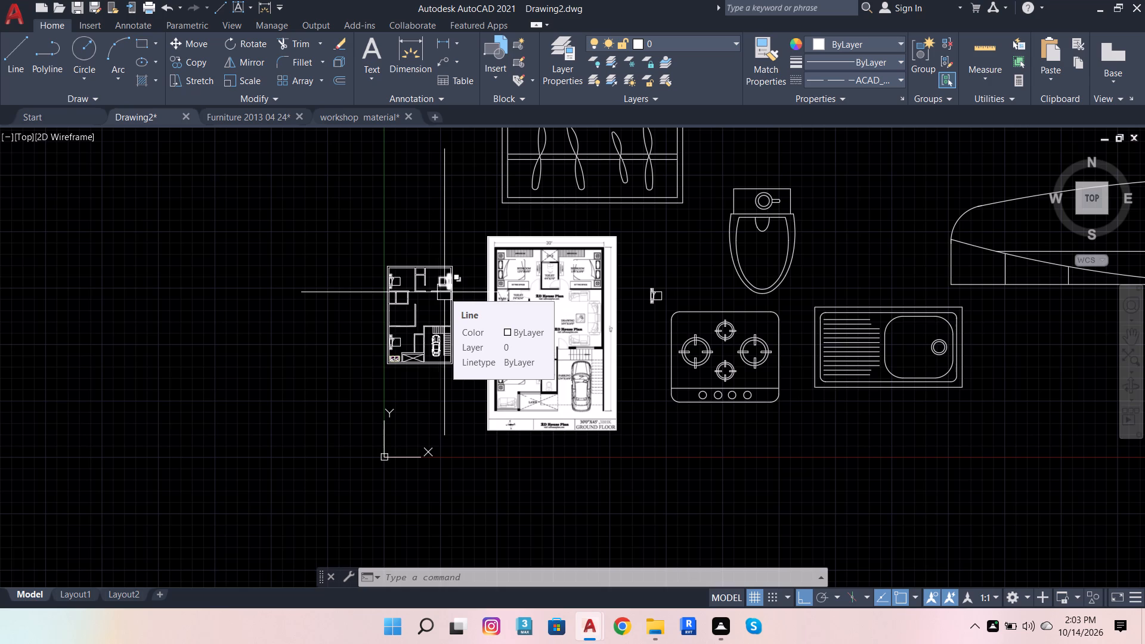
# Examine the bedroom wardrobes in Drawing2's reference plan and compare them with the gathered furniture blocks.
pyautogui.scroll(2, 524, 289)
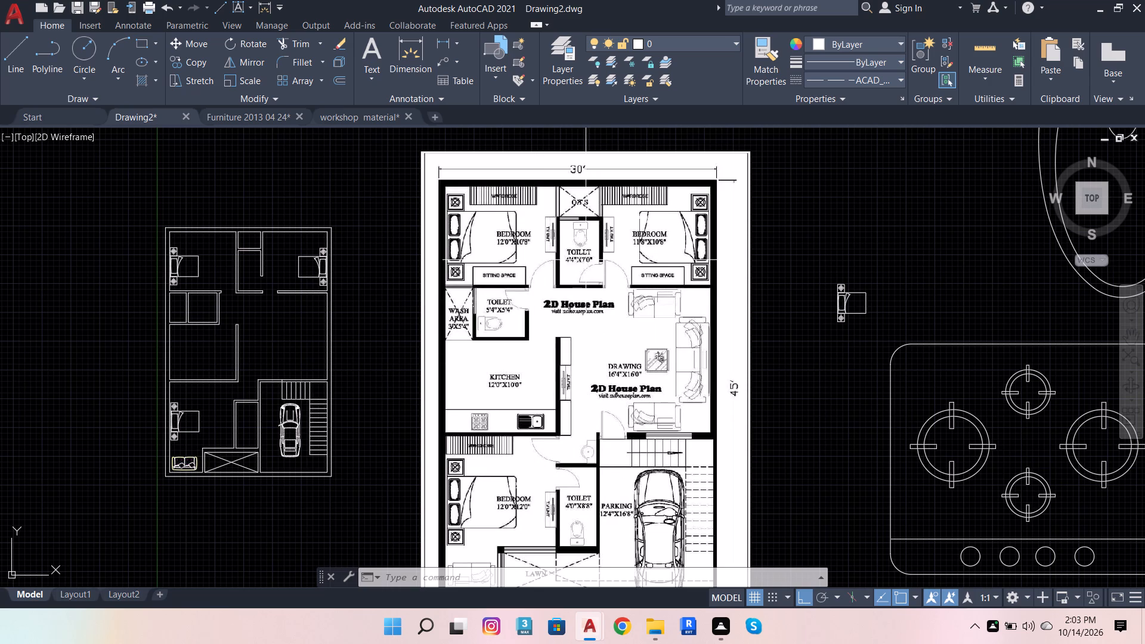
pyautogui.scroll(3, 638, 249)
pyautogui.scroll(-2, 642, 225)
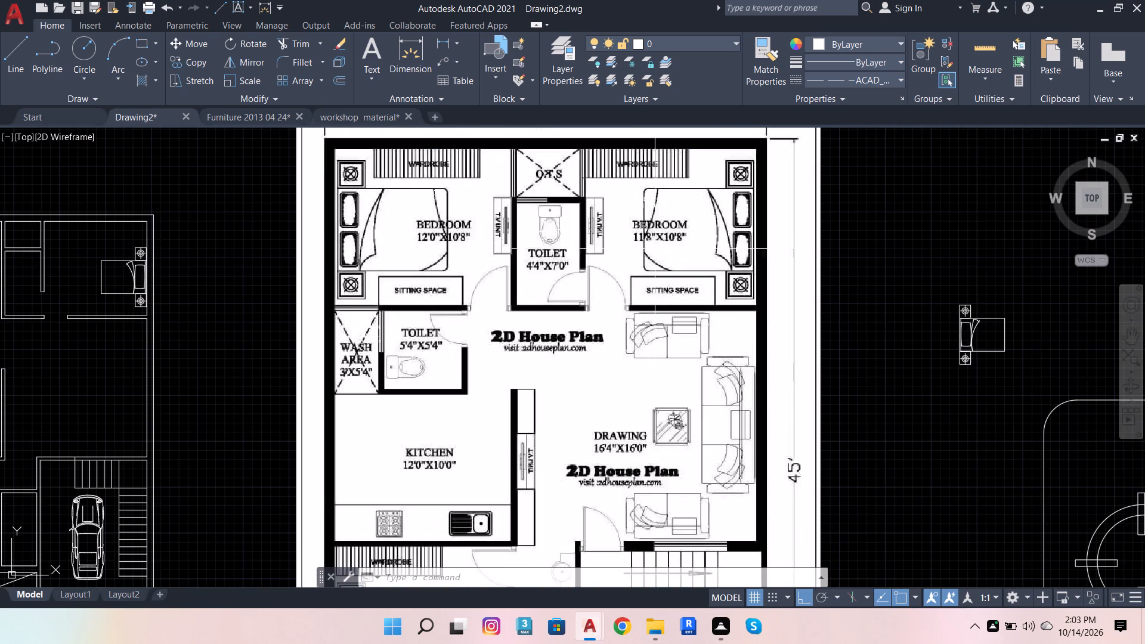
pyautogui.scroll(3, 638, 164)
pyautogui.scroll(-2, 648, 217)
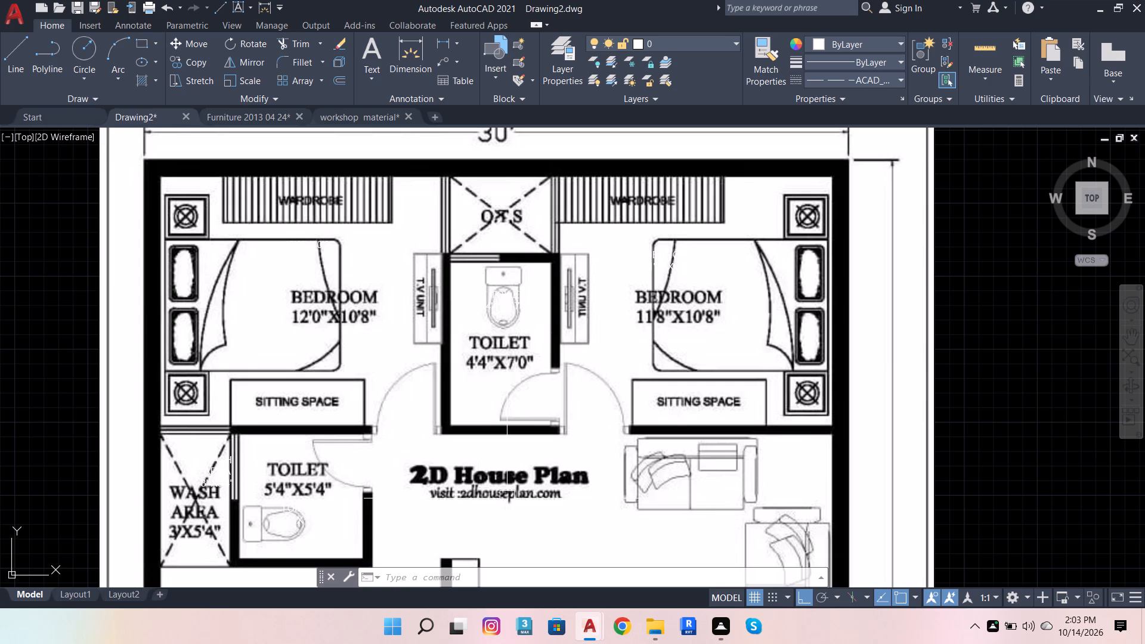
pyautogui.scroll(-4, 691, 379)
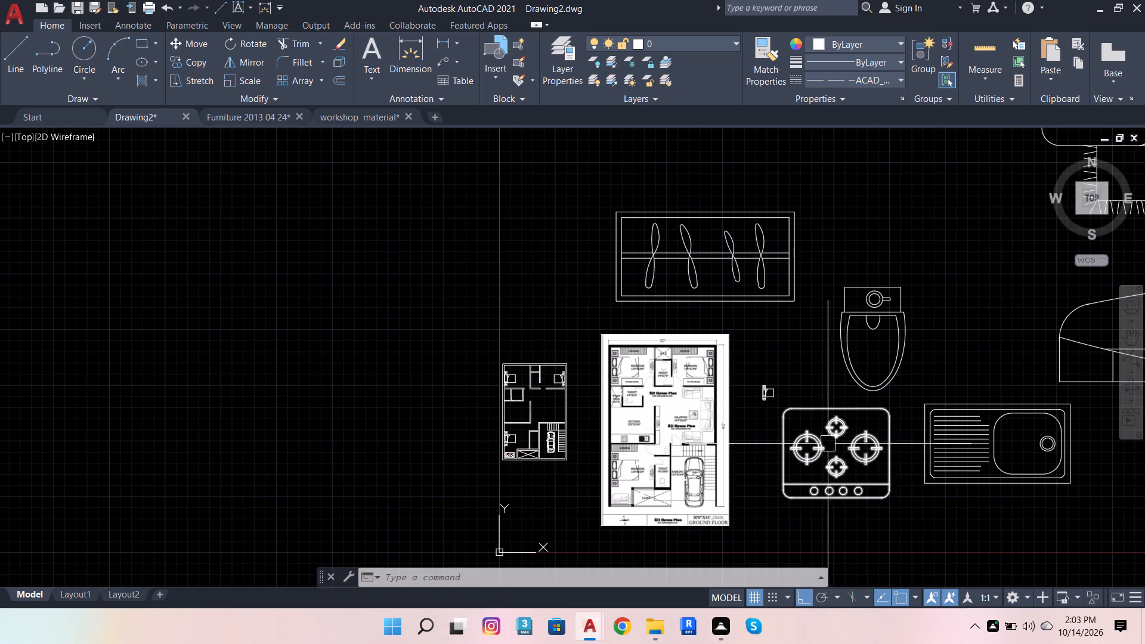
pyautogui.scroll(1, 858, 428)
pyautogui.scroll(-3, 610, 443)
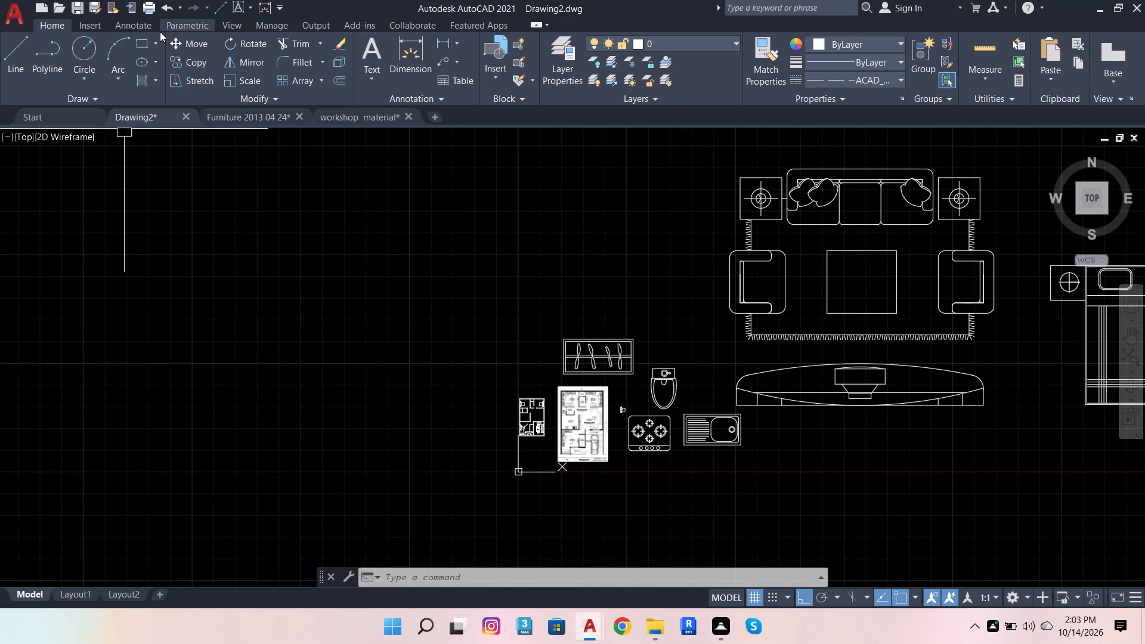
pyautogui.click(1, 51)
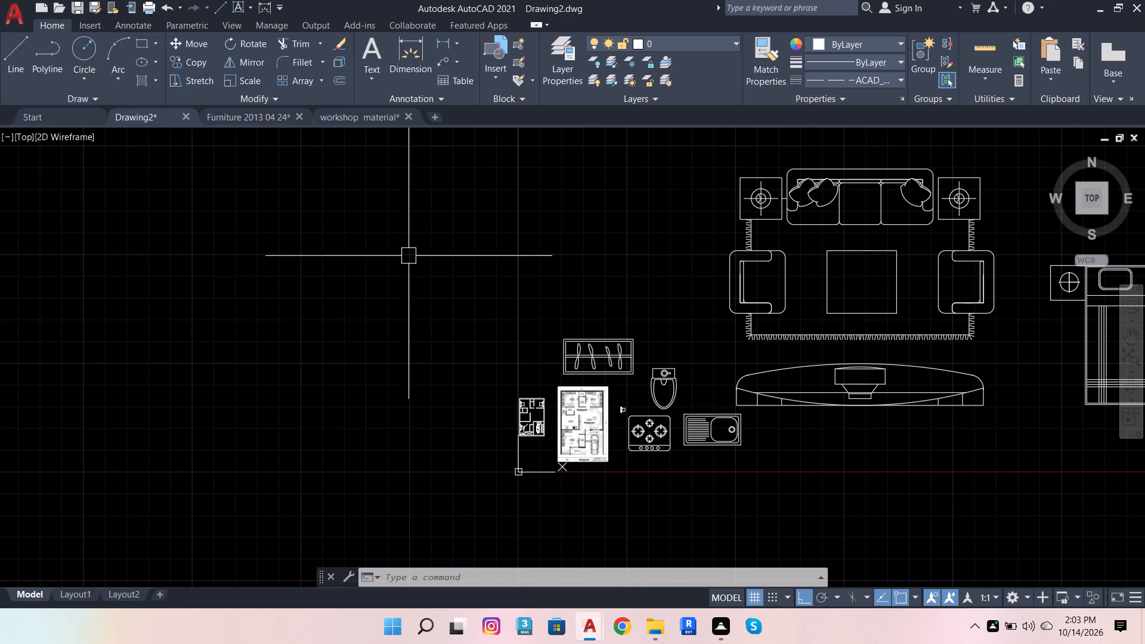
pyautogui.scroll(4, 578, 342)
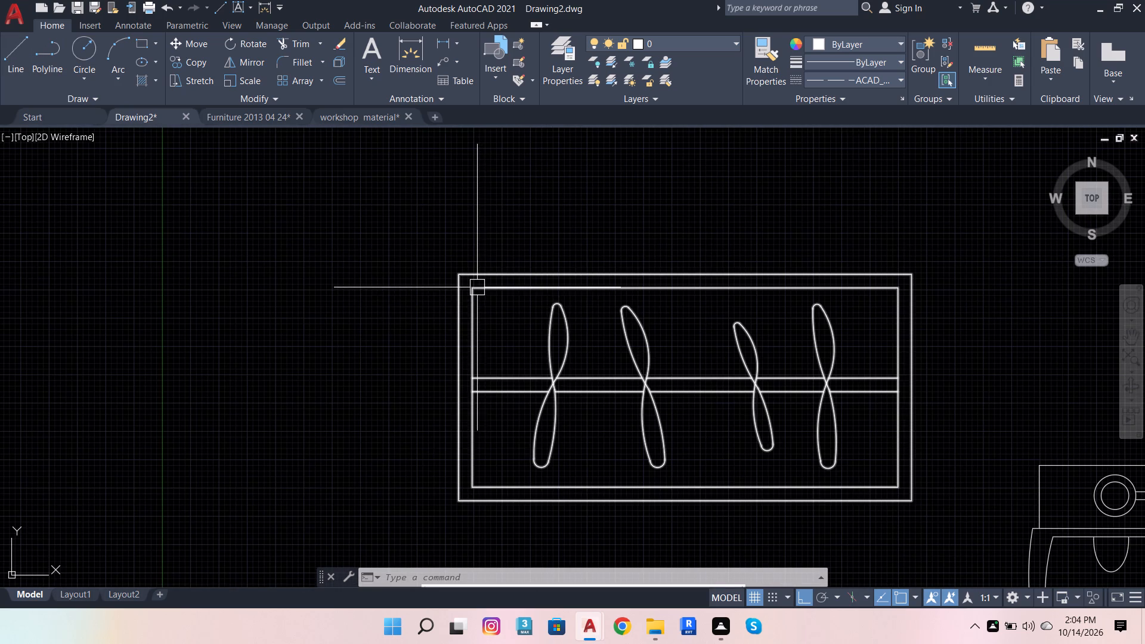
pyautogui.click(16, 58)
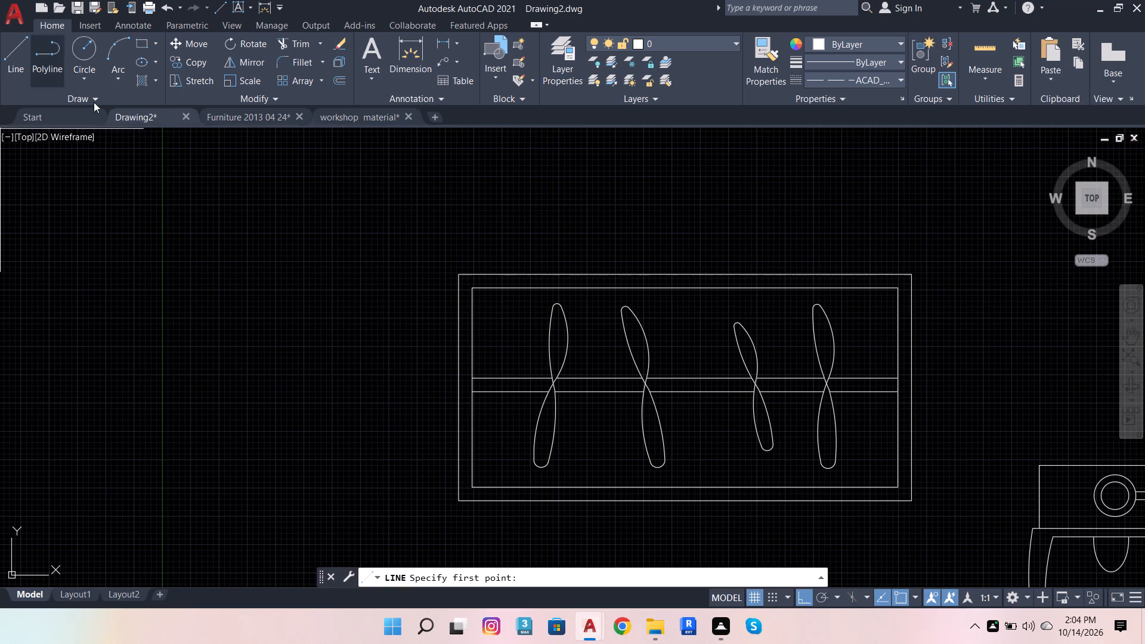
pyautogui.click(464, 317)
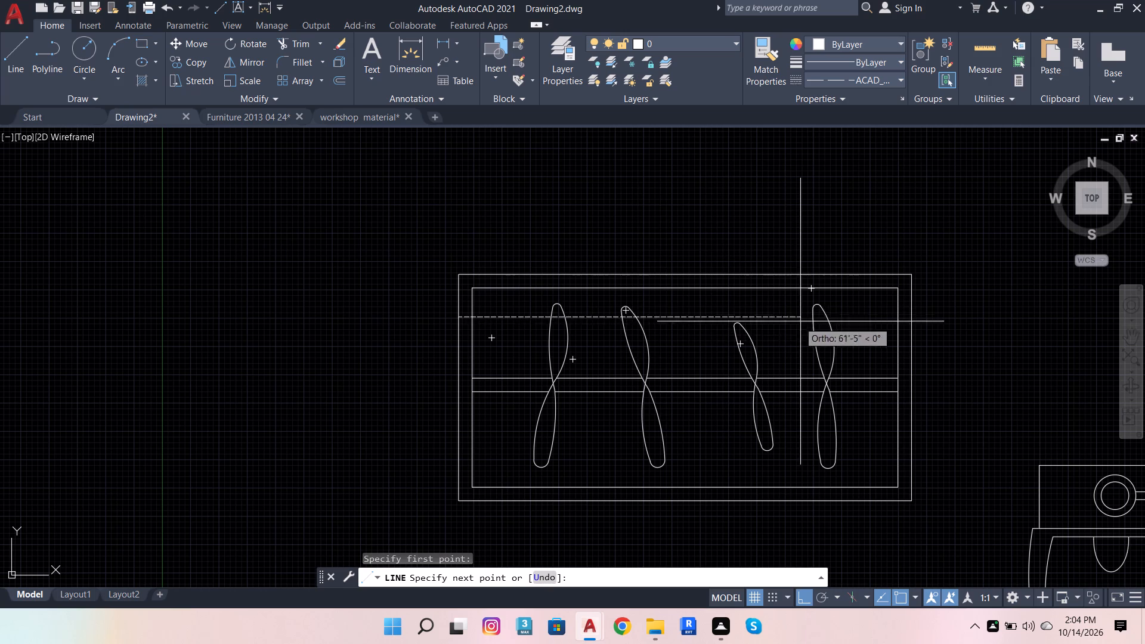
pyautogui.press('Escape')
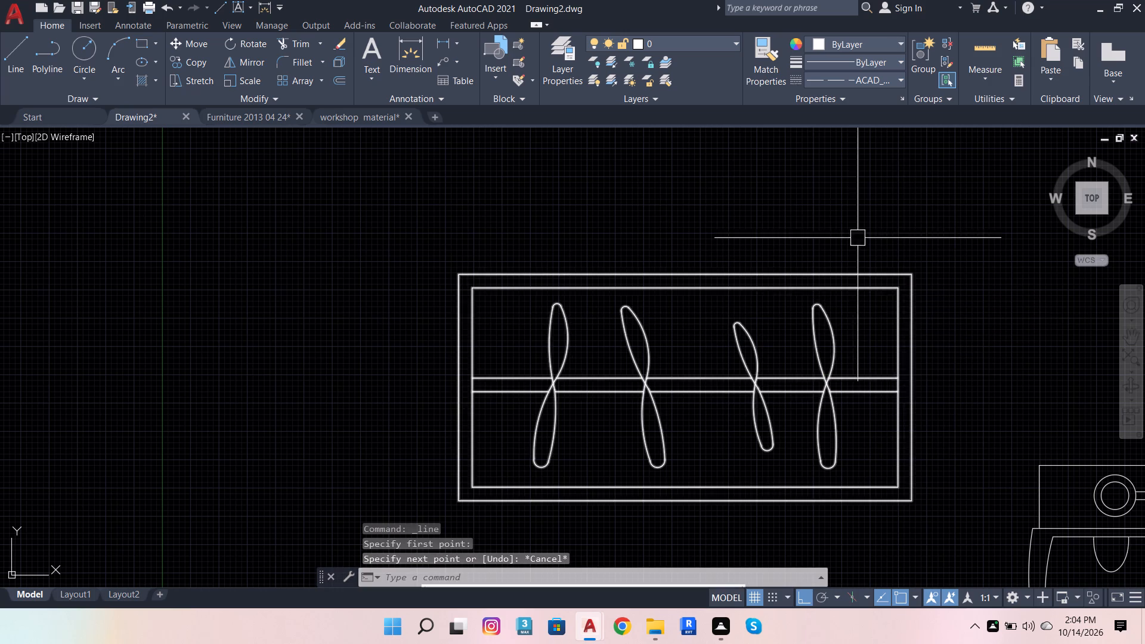
# Set the current linetype to ByLayer and draw a 6' horizontal guide line inward from the pasted wardrobe's left edge.
pyautogui.click(884, 76)
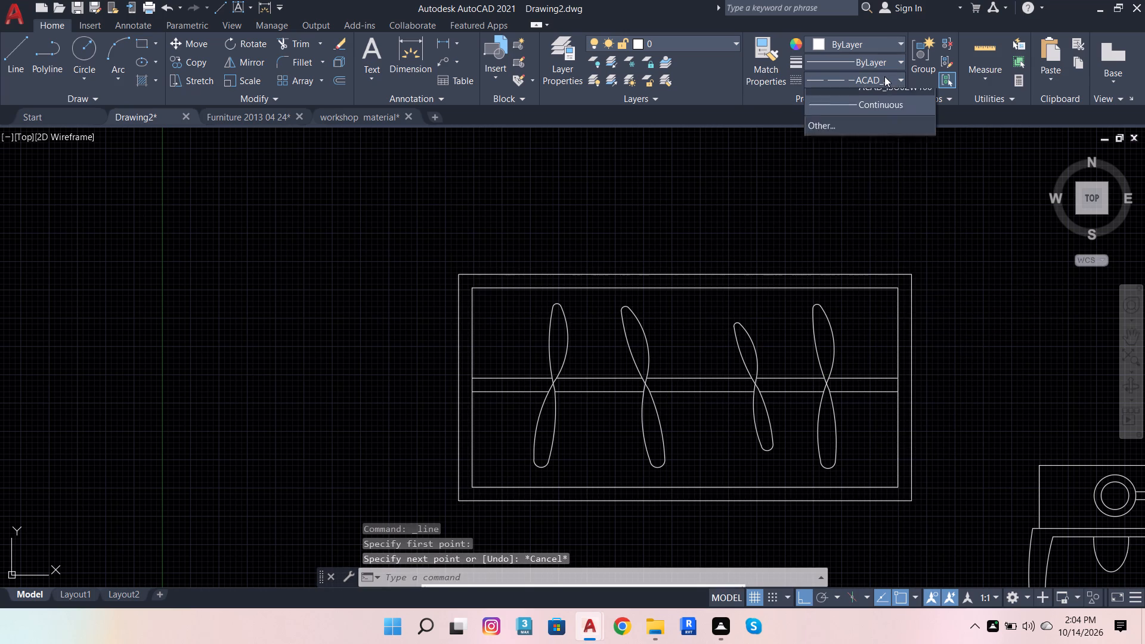
pyautogui.click(865, 99)
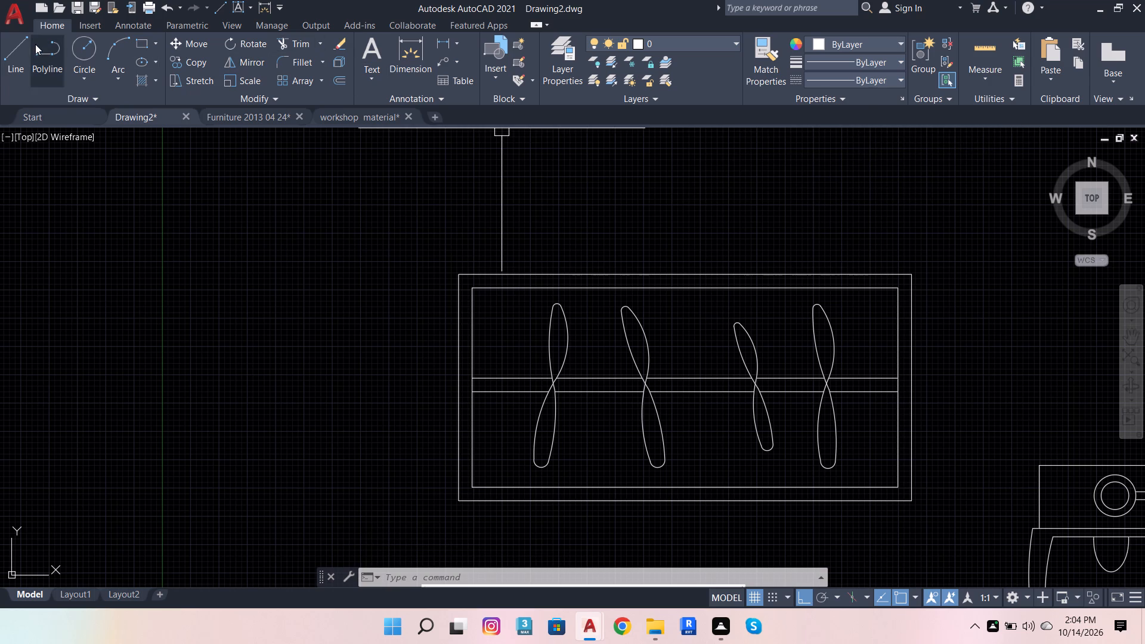
pyautogui.click(13, 48)
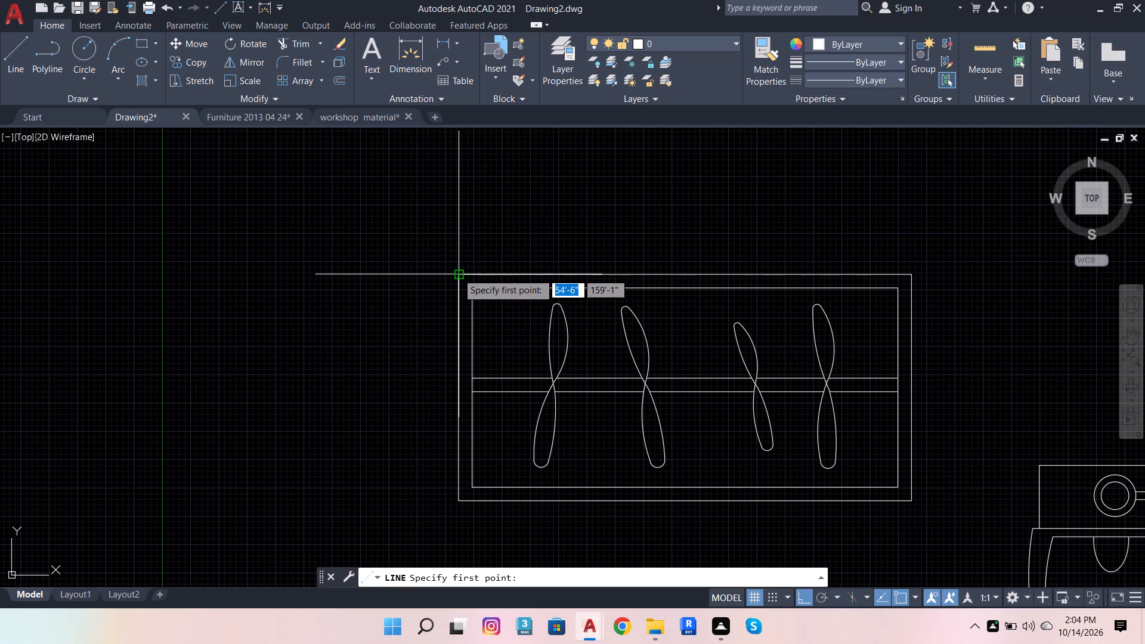
pyautogui.click(455, 324)
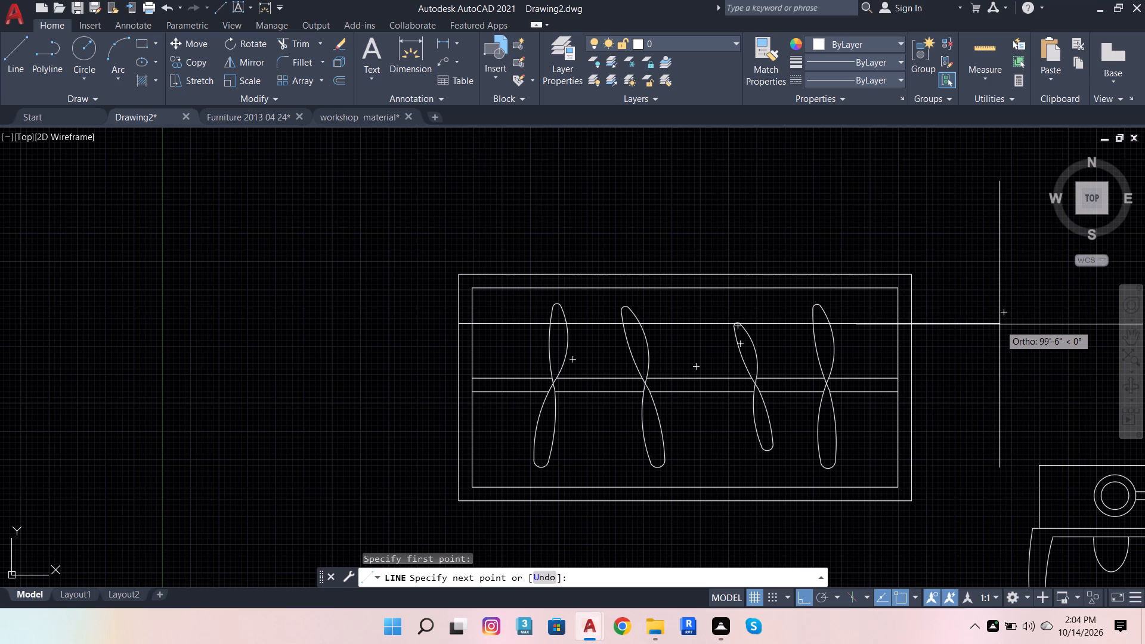
pyautogui.press('6')
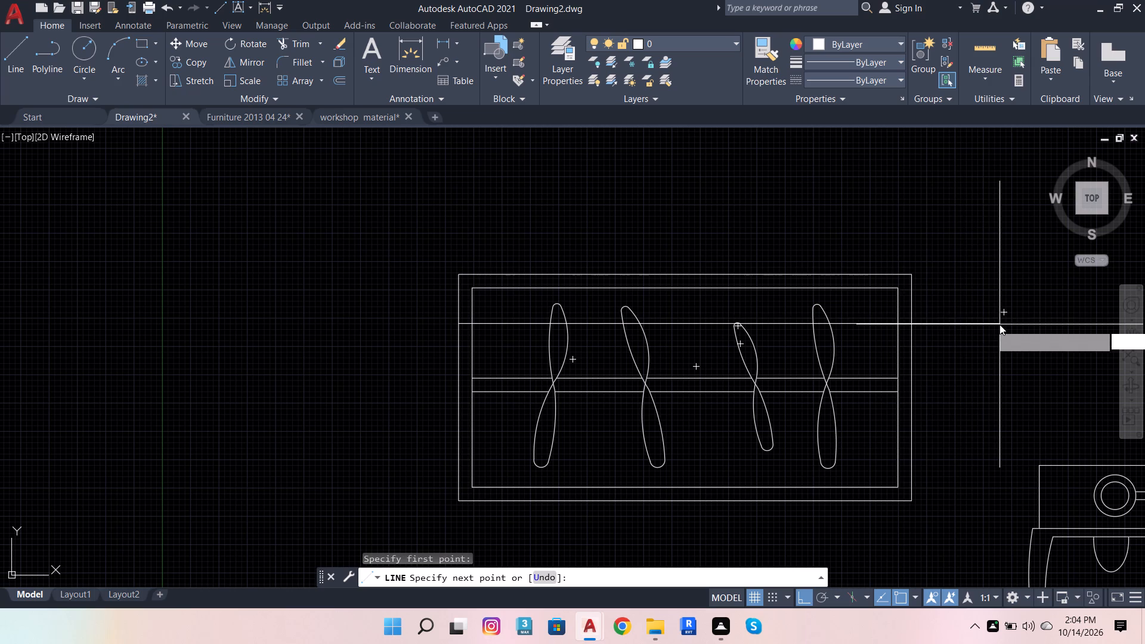
pyautogui.press("'")
pyautogui.press('Return')
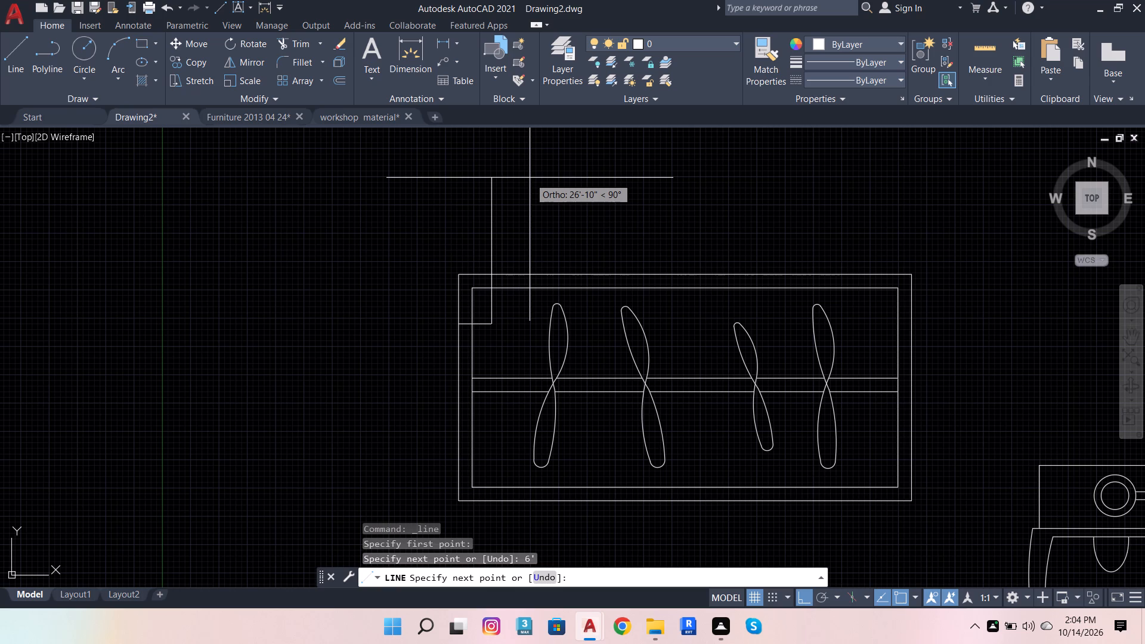
pyautogui.press('Escape')
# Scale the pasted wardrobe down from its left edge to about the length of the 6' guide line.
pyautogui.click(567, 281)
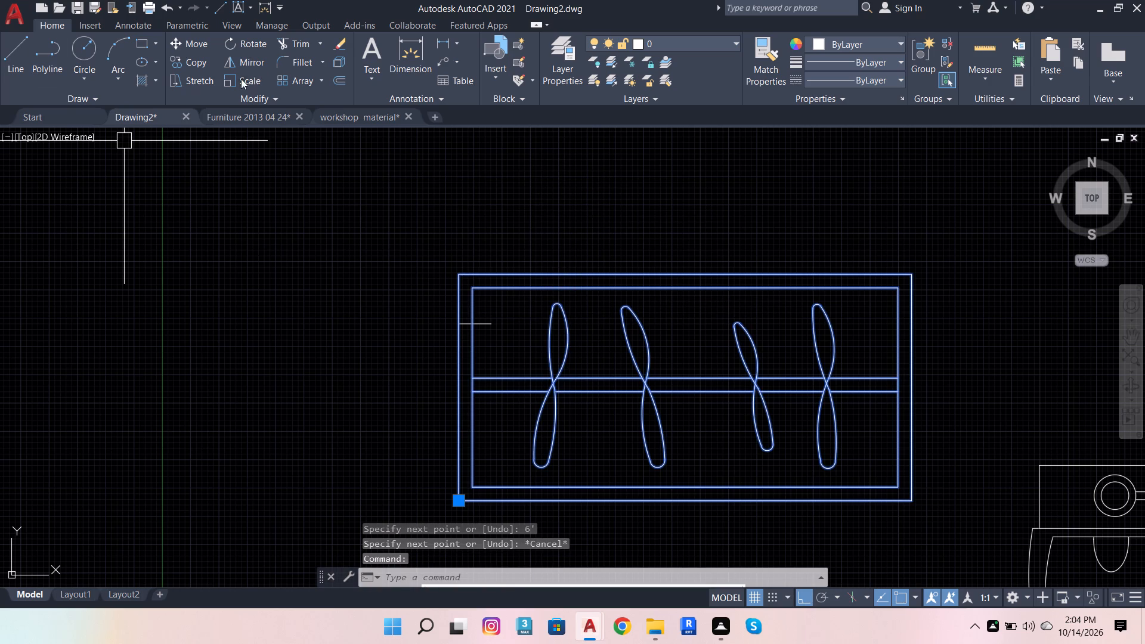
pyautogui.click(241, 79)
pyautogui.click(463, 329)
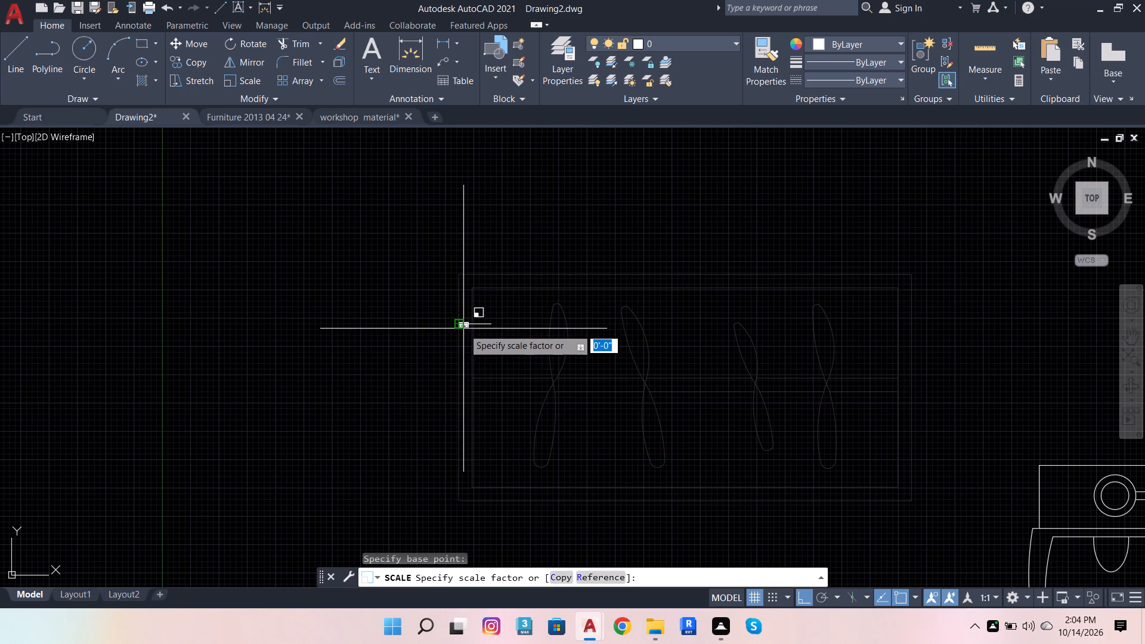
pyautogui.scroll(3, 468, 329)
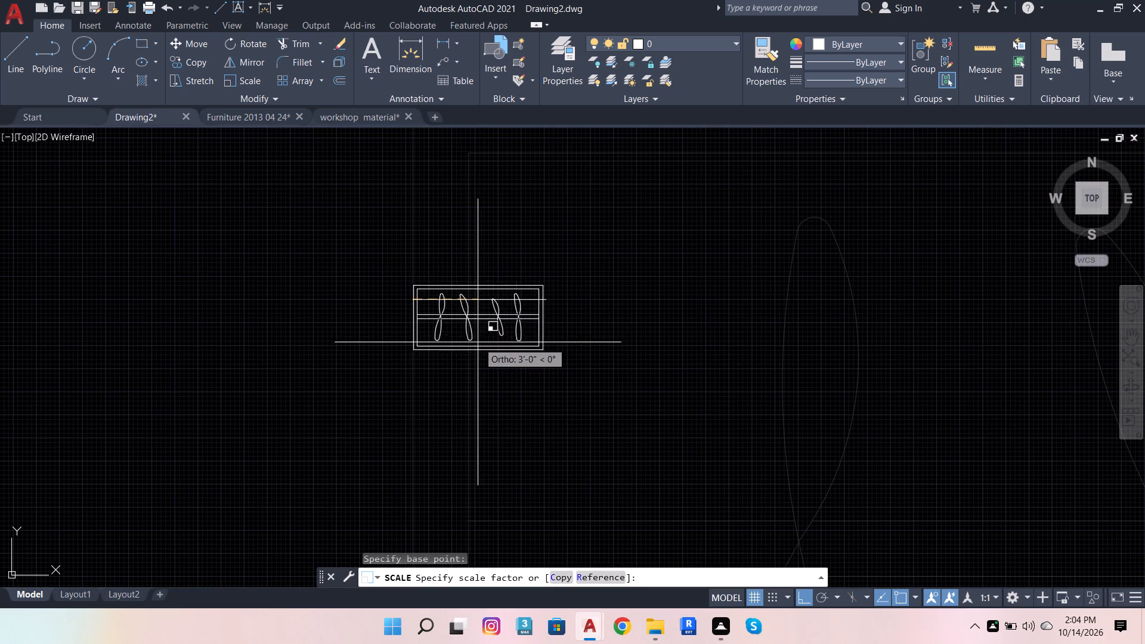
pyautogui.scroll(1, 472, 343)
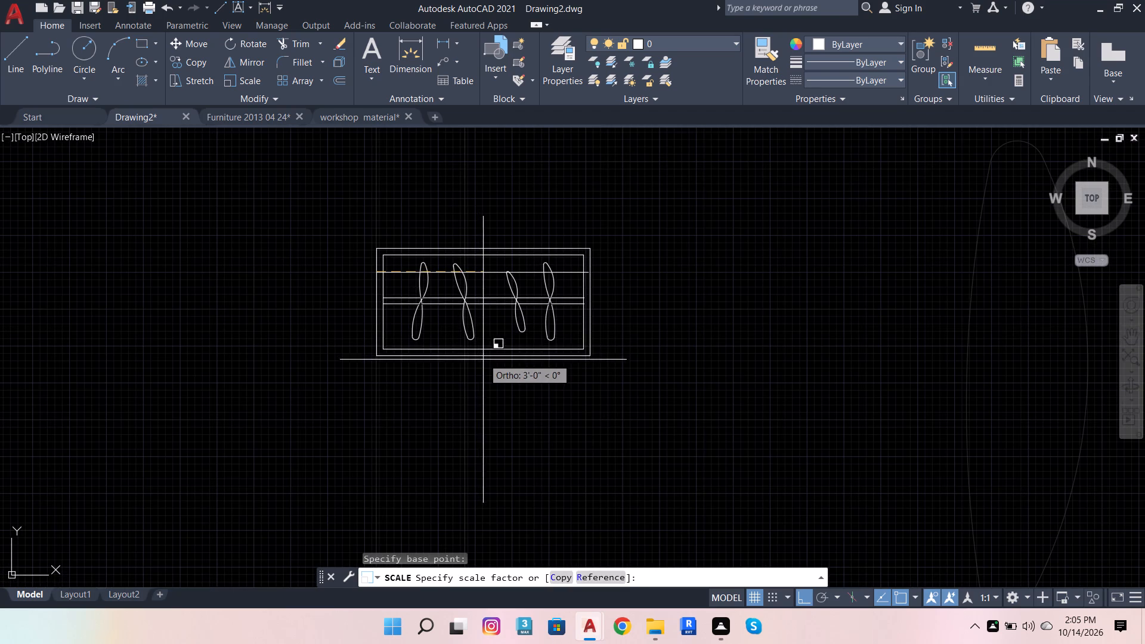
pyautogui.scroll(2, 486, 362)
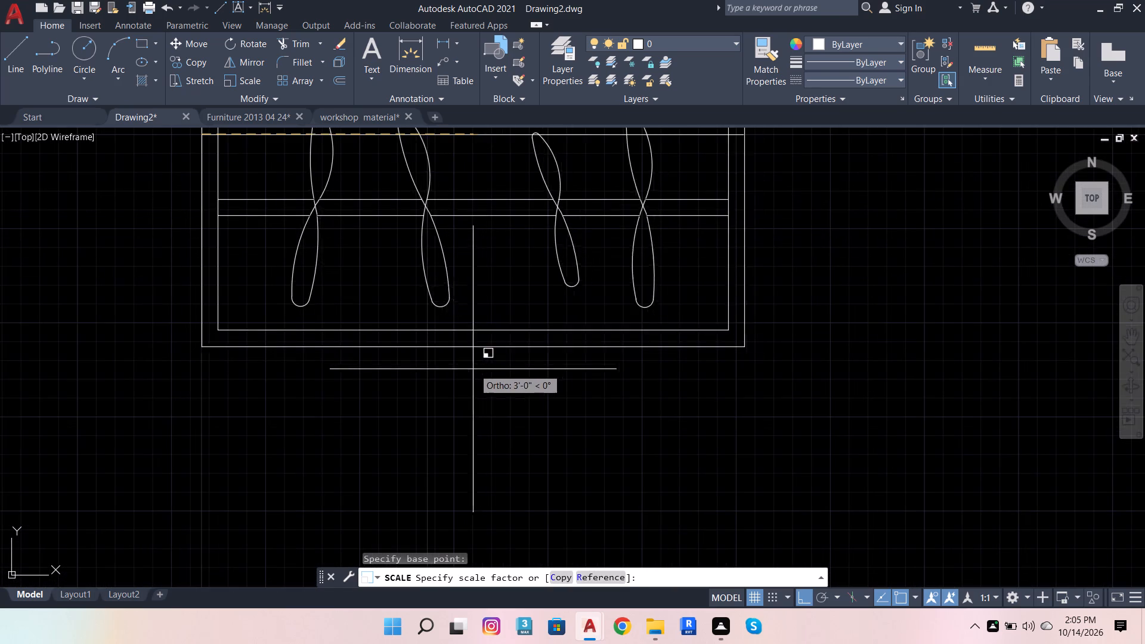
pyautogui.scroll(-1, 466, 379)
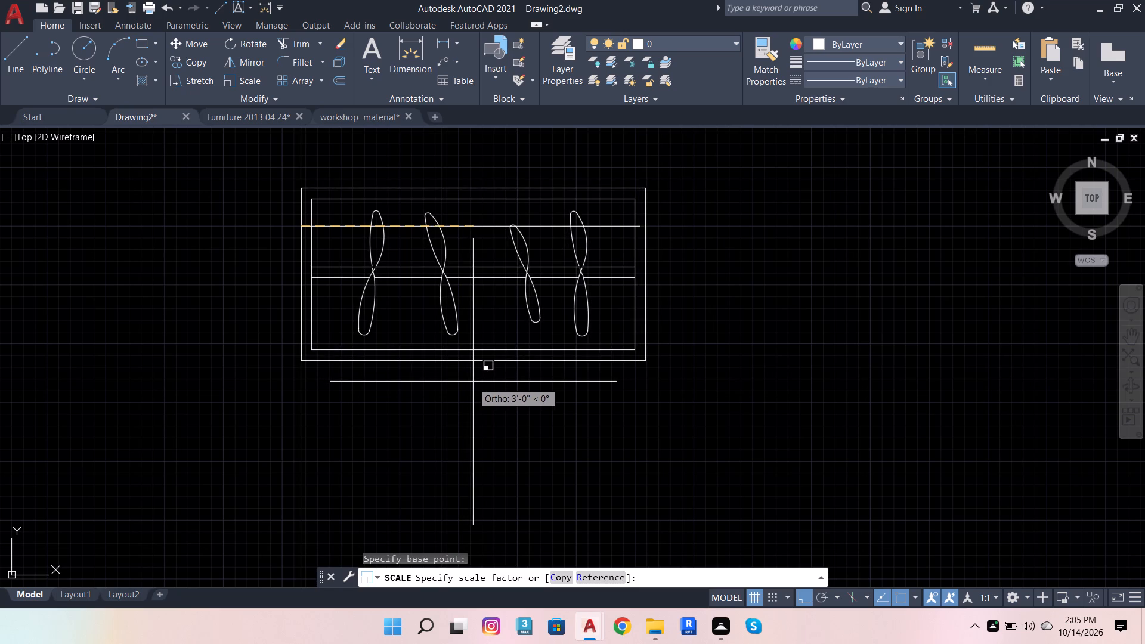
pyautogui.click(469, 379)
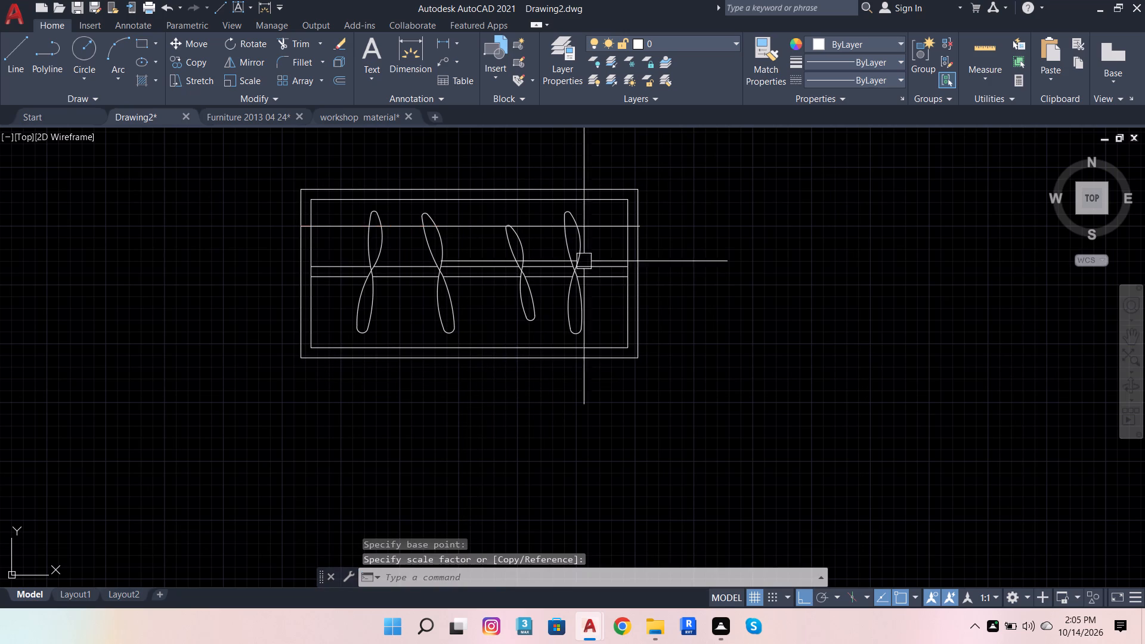
# Delete the 6' horizontal guide line across the wardrobe.
pyautogui.click(603, 224)
pyautogui.press('Delete')
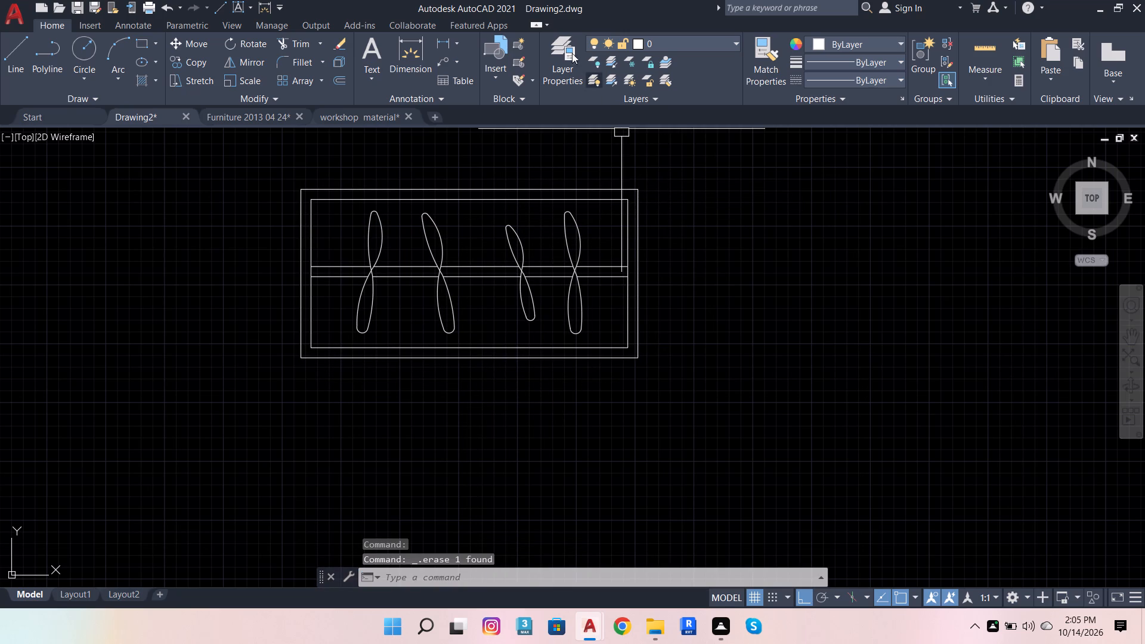
# Dimension the wardrobe's depth along its short right edge.
pyautogui.click(413, 55)
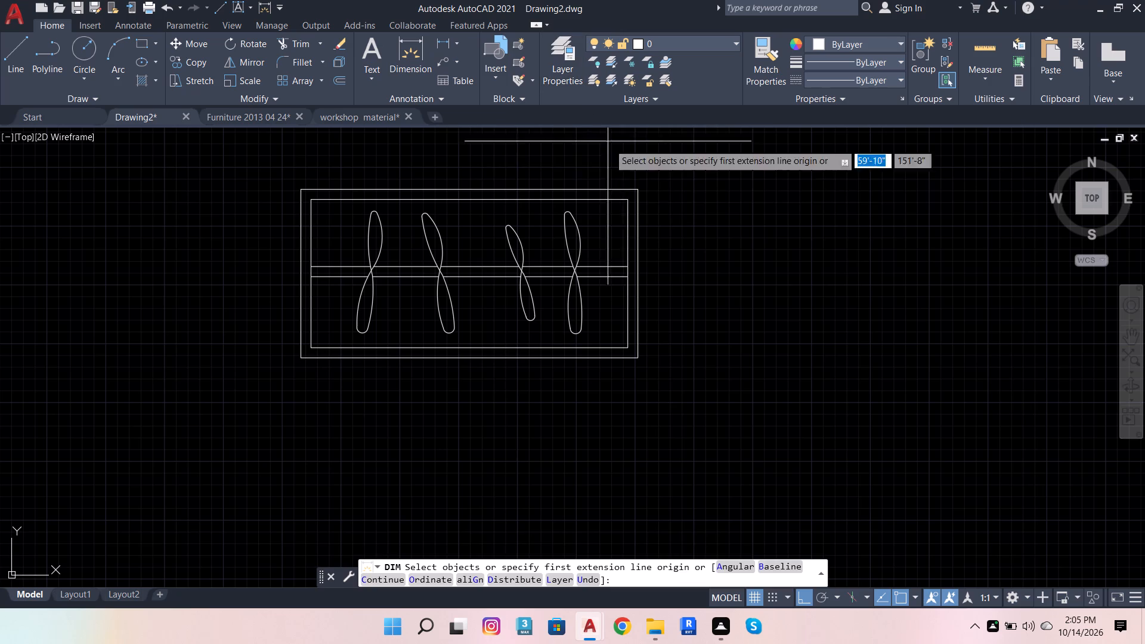
pyautogui.click(639, 216)
pyautogui.click(684, 227)
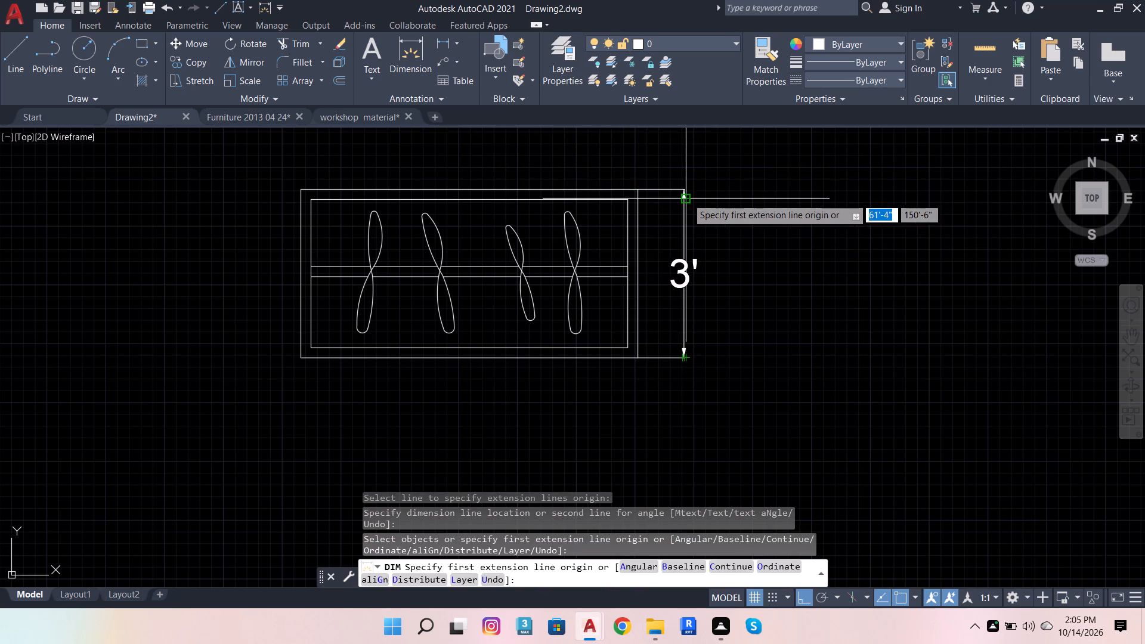
pyautogui.press('Escape')
pyautogui.press('Escape')
pyautogui.press('Escape')
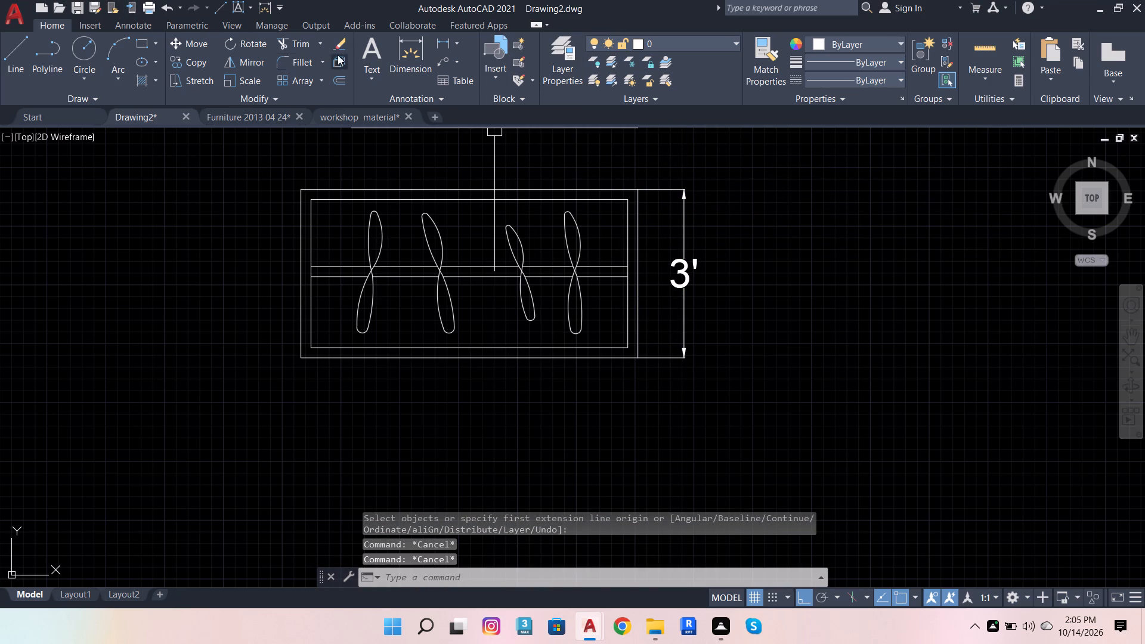
# Draw a 2' vertical guide line upward from the wardrobe's lower edge, near its left end.
pyautogui.click(27, 48)
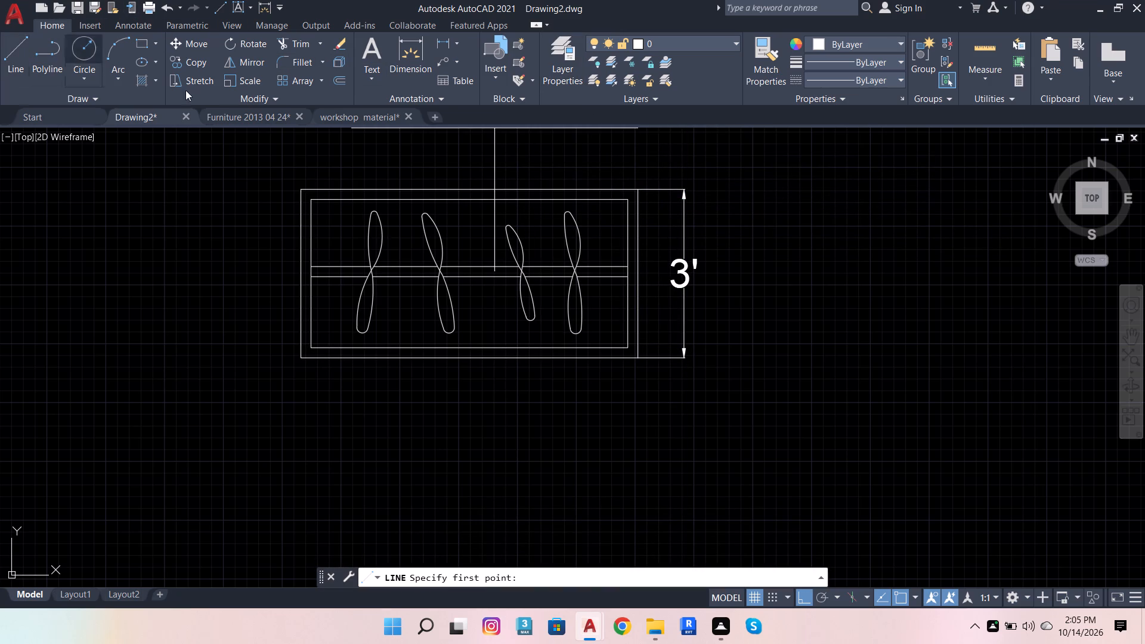
pyautogui.click(329, 357)
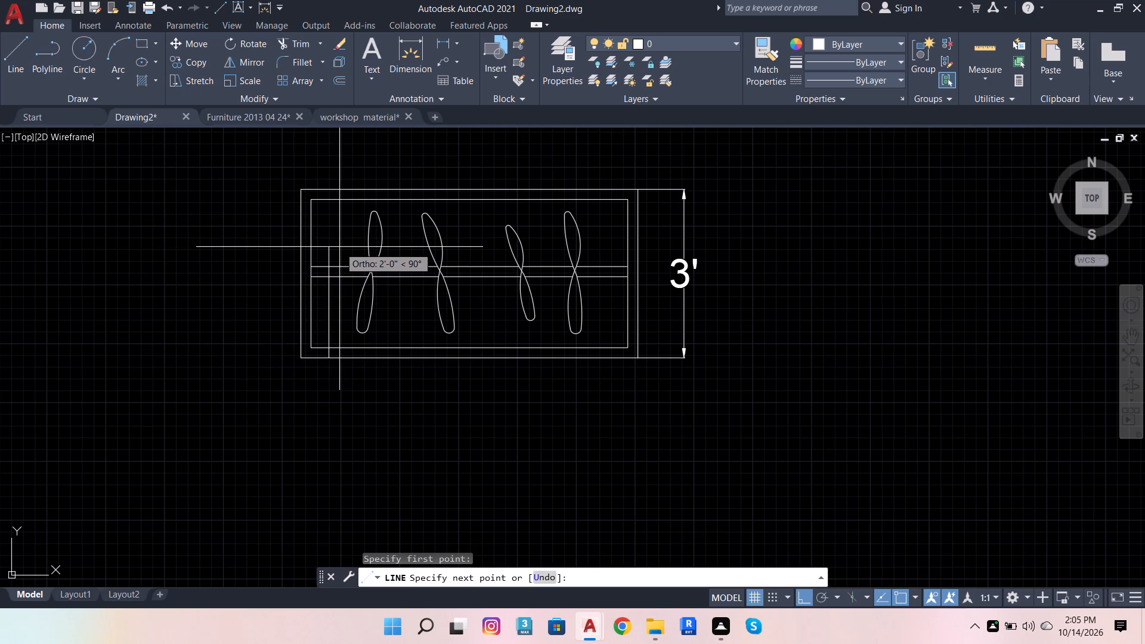
pyautogui.write("2'")
pyautogui.press('Return')
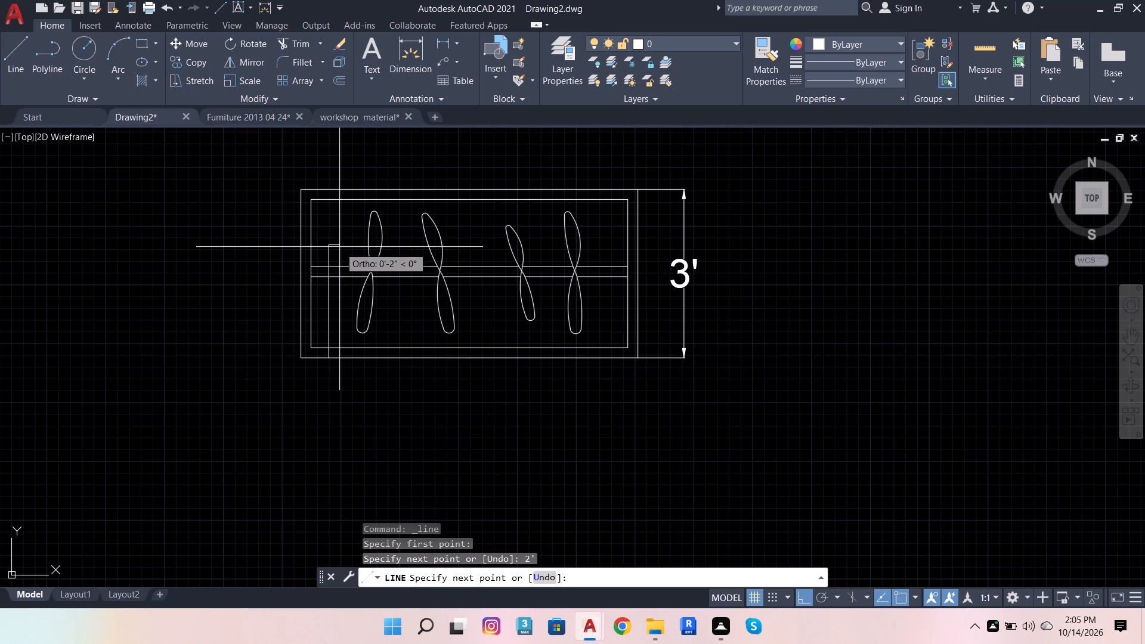
pyautogui.press('Escape')
# Scale the wardrobe from the base of the vertical guide line until its depth matches the 2' line.
pyautogui.click(622, 251)
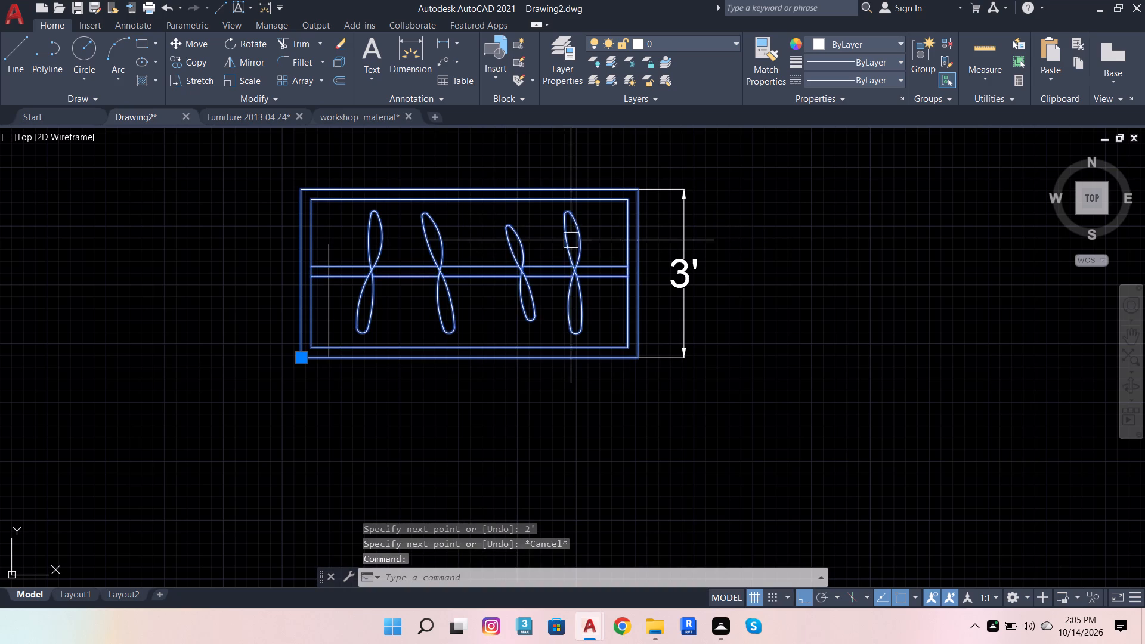
pyautogui.click(231, 79)
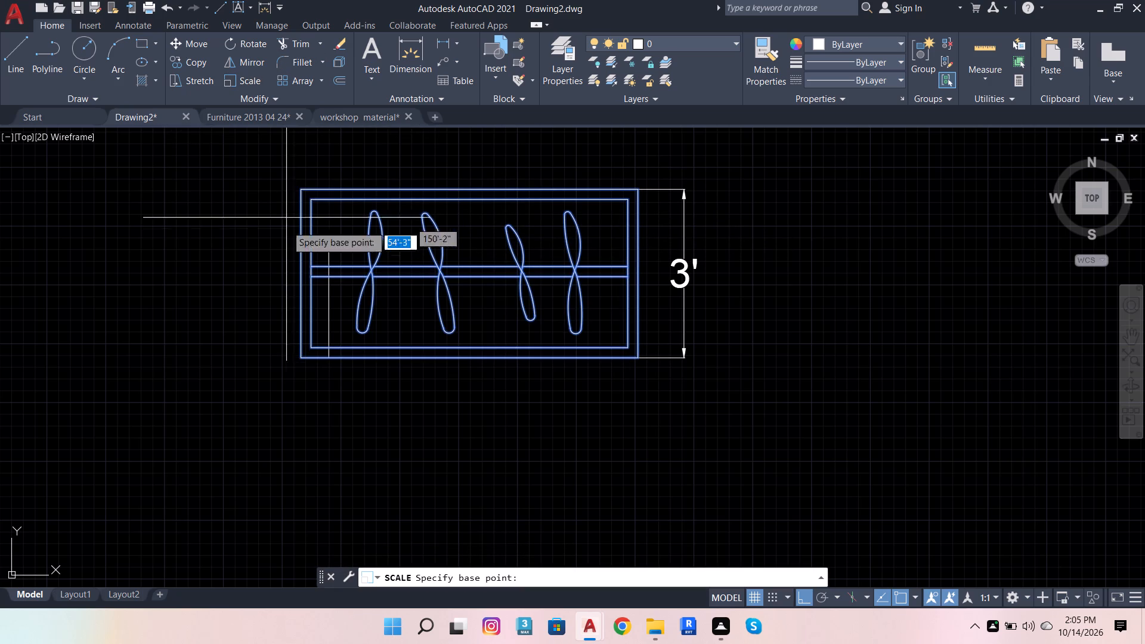
pyautogui.click(330, 358)
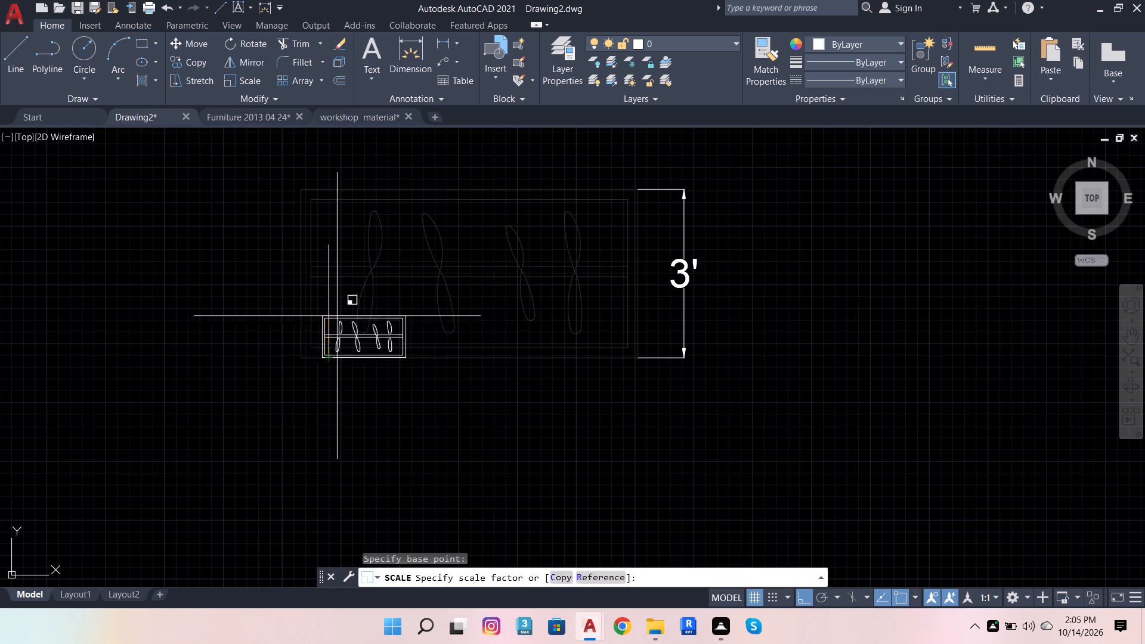
pyautogui.scroll(1, 341, 249)
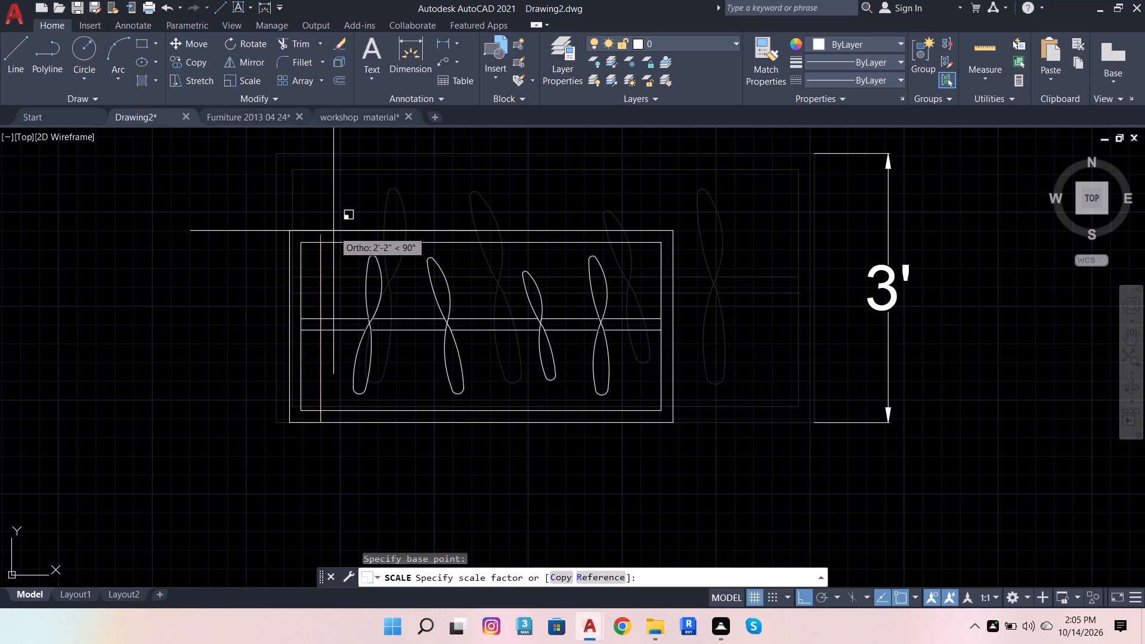
pyautogui.click(332, 235)
pyautogui.click(341, 237)
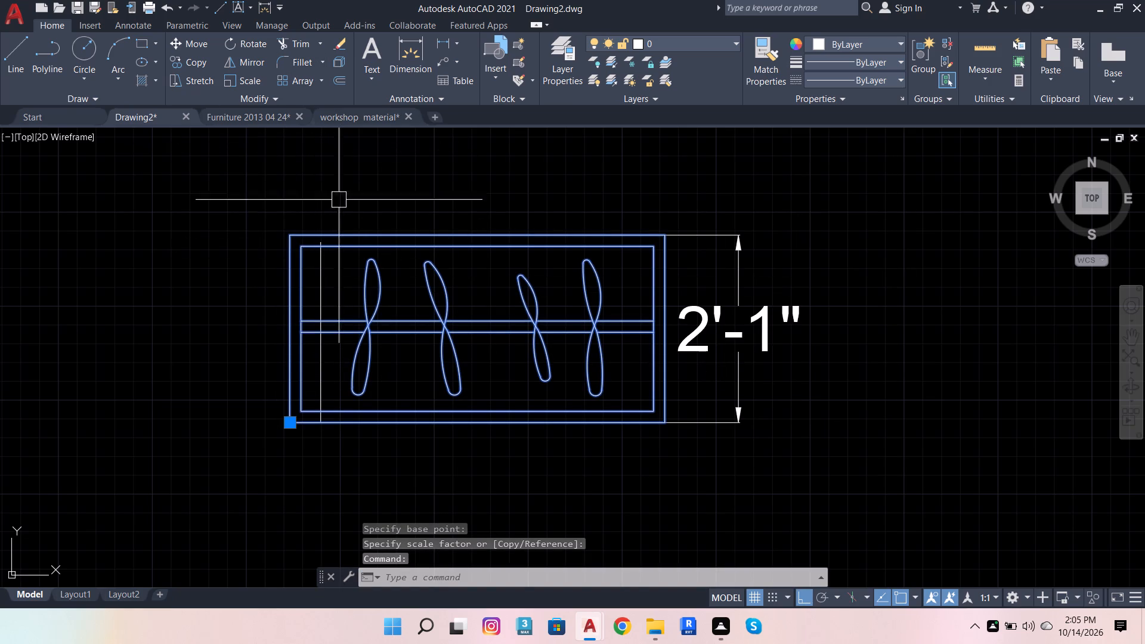
pyautogui.click(243, 82)
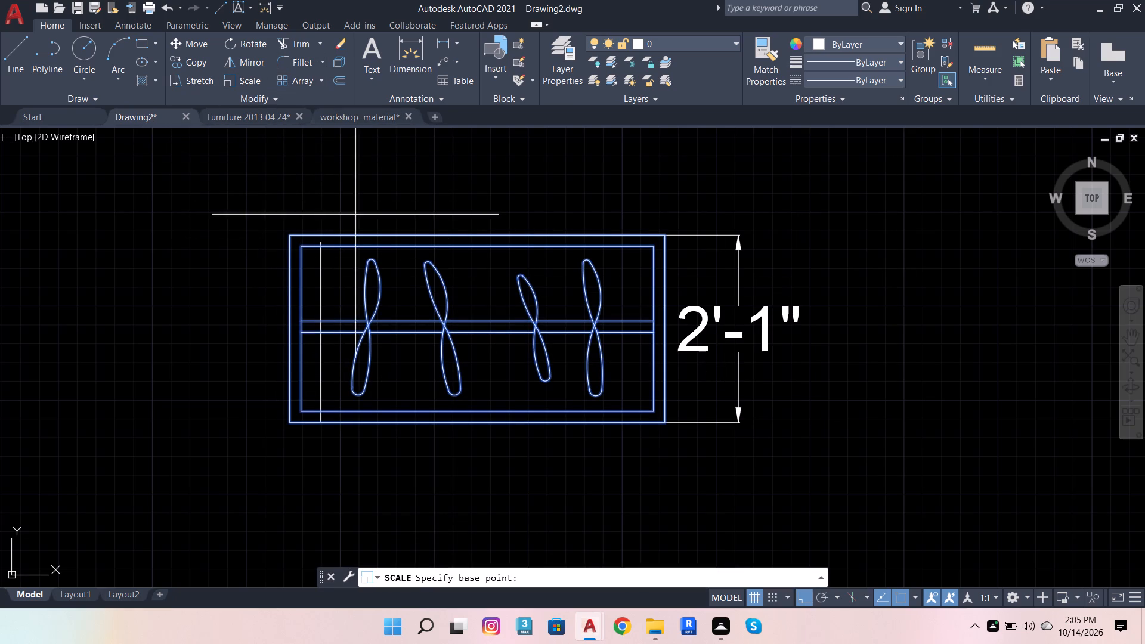
pyautogui.click(319, 420)
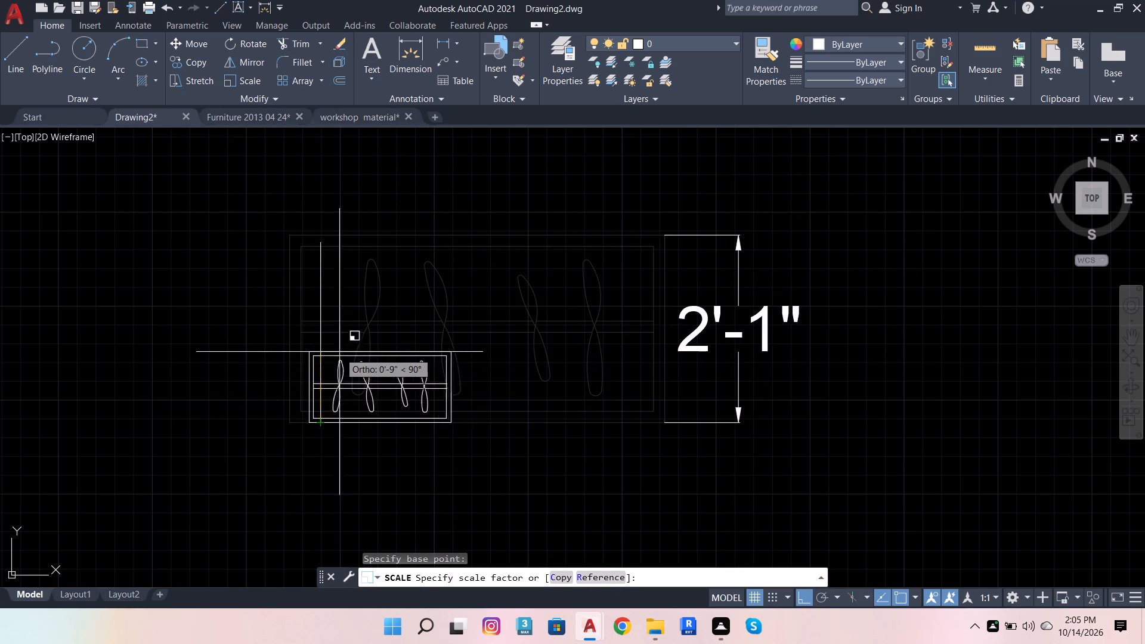
pyautogui.scroll(1, 319, 243)
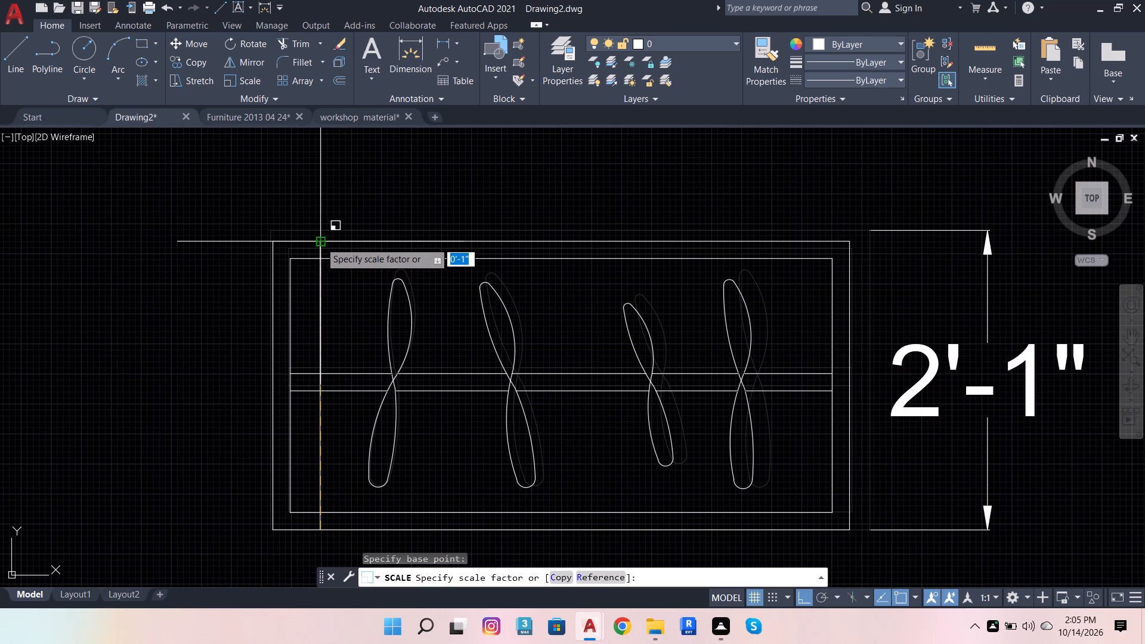
pyautogui.click(323, 243)
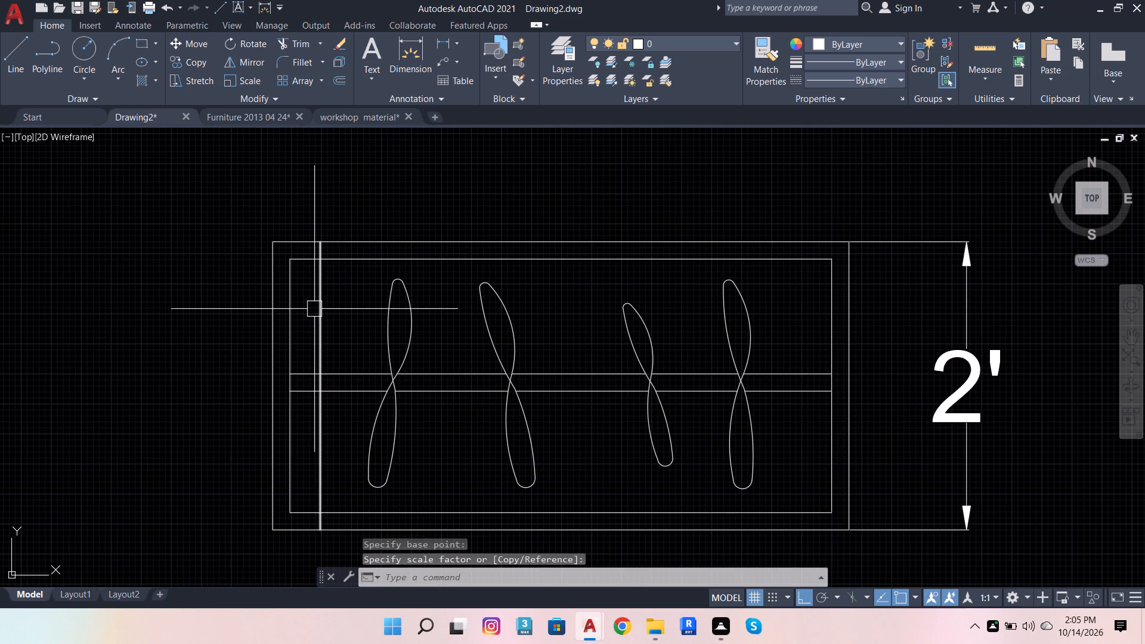
# Delete the vertical guide line and the wardrobe's depth dimension.
pyautogui.click(315, 309)
pyautogui.click(960, 339)
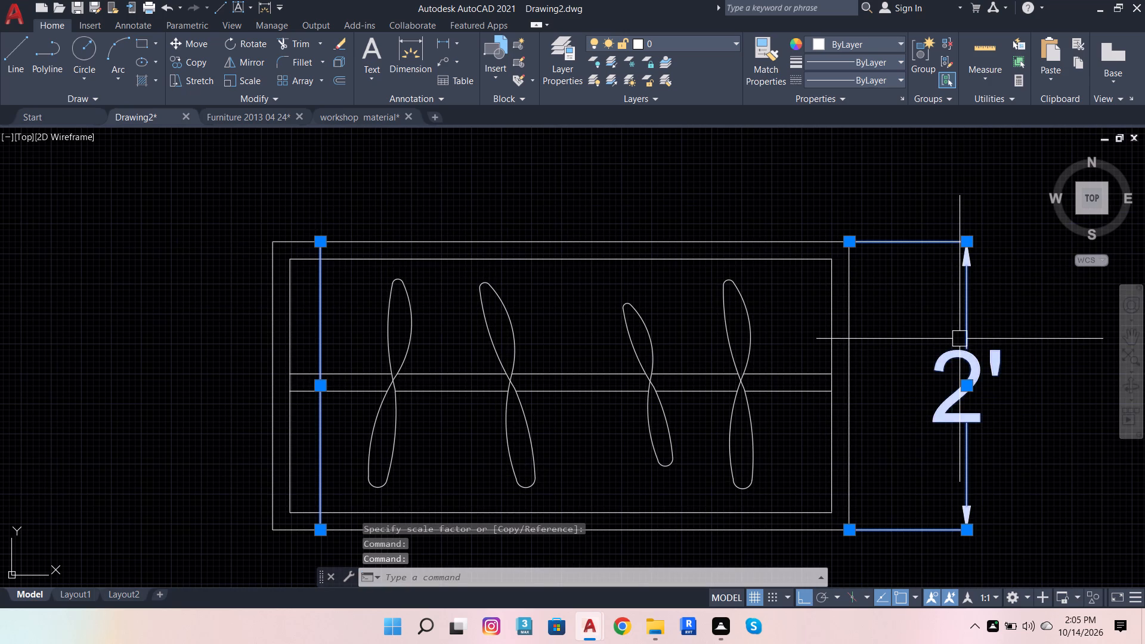
pyautogui.press('Delete')
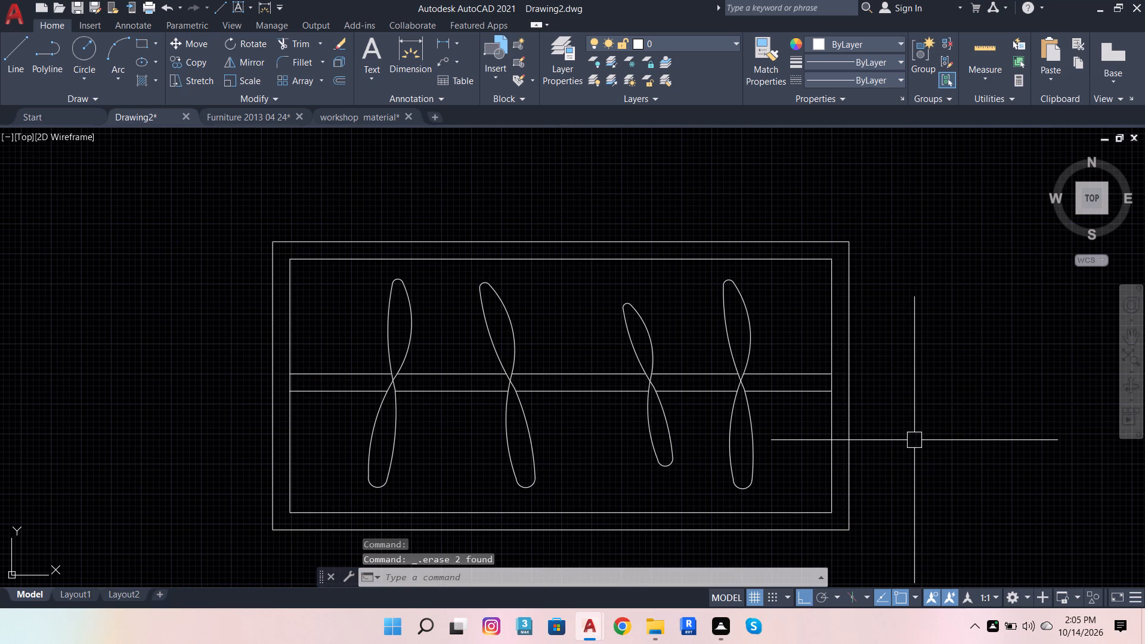
# Move the scaled wardrobe straight down about 41' to just above the reference plan.
pyautogui.scroll(-5, 896, 441)
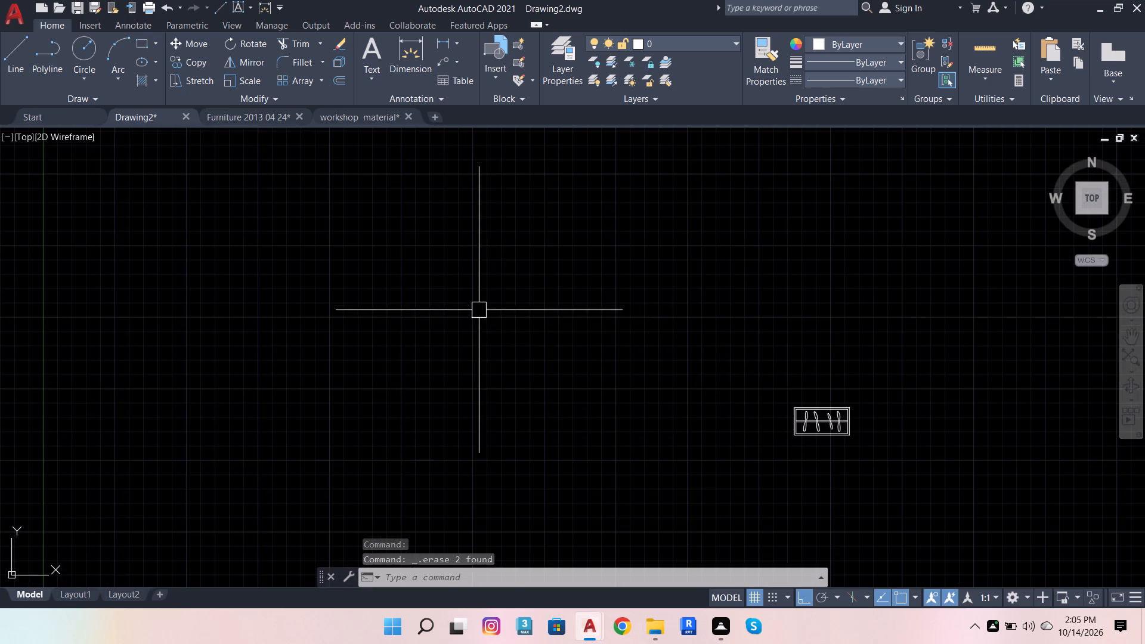
pyautogui.scroll(-4, 704, 352)
pyautogui.scroll(3, 742, 371)
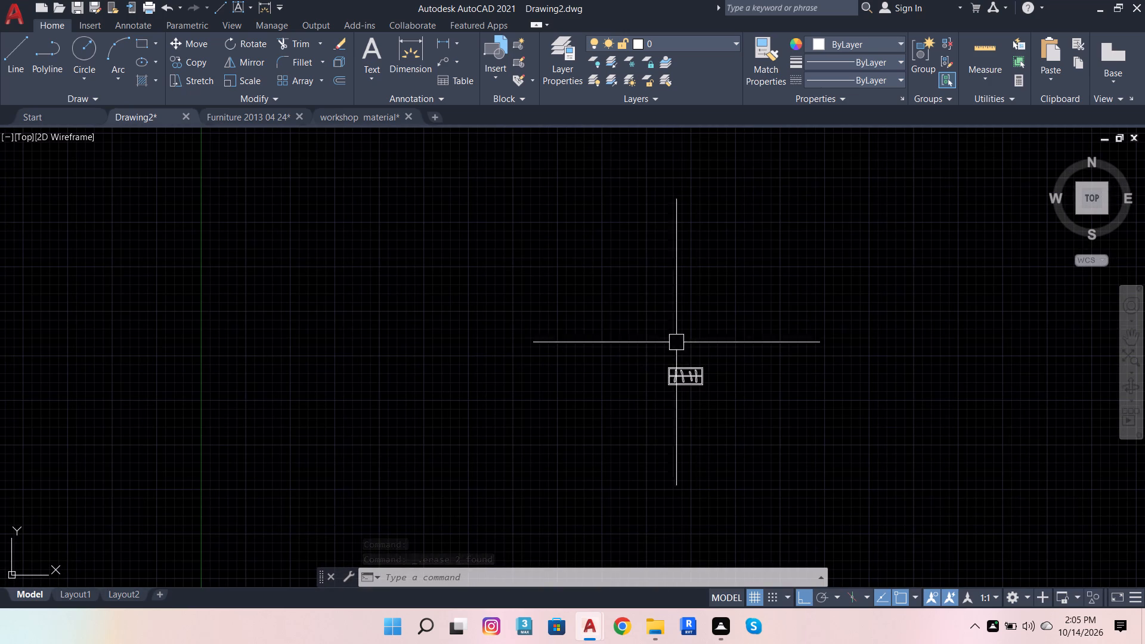
pyautogui.click(646, 333)
pyautogui.click(786, 448)
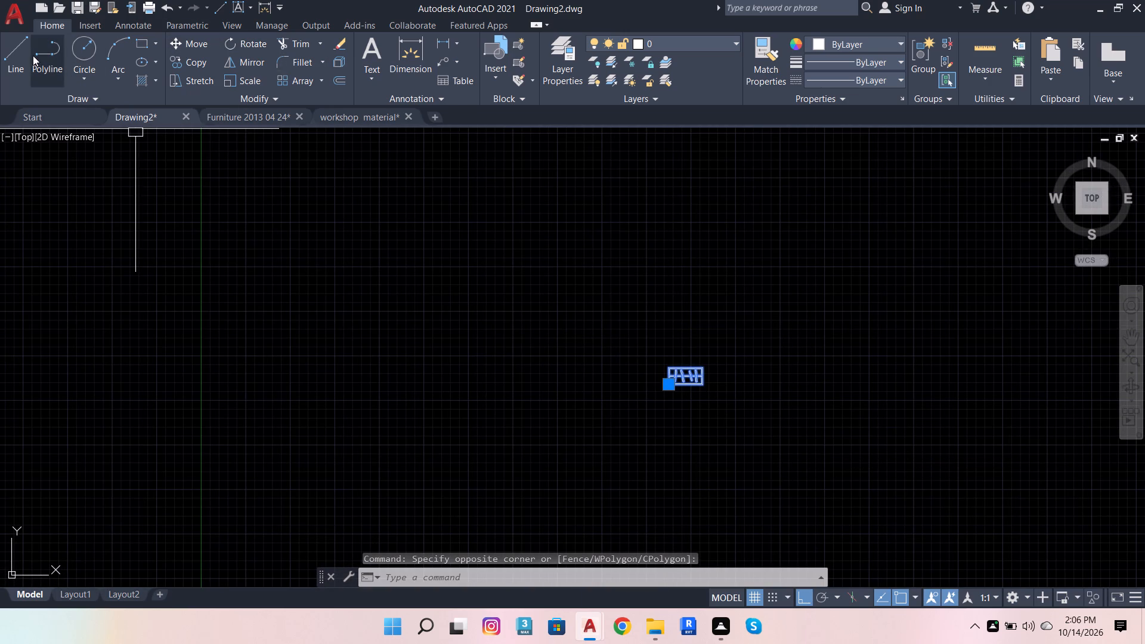
pyautogui.click(187, 44)
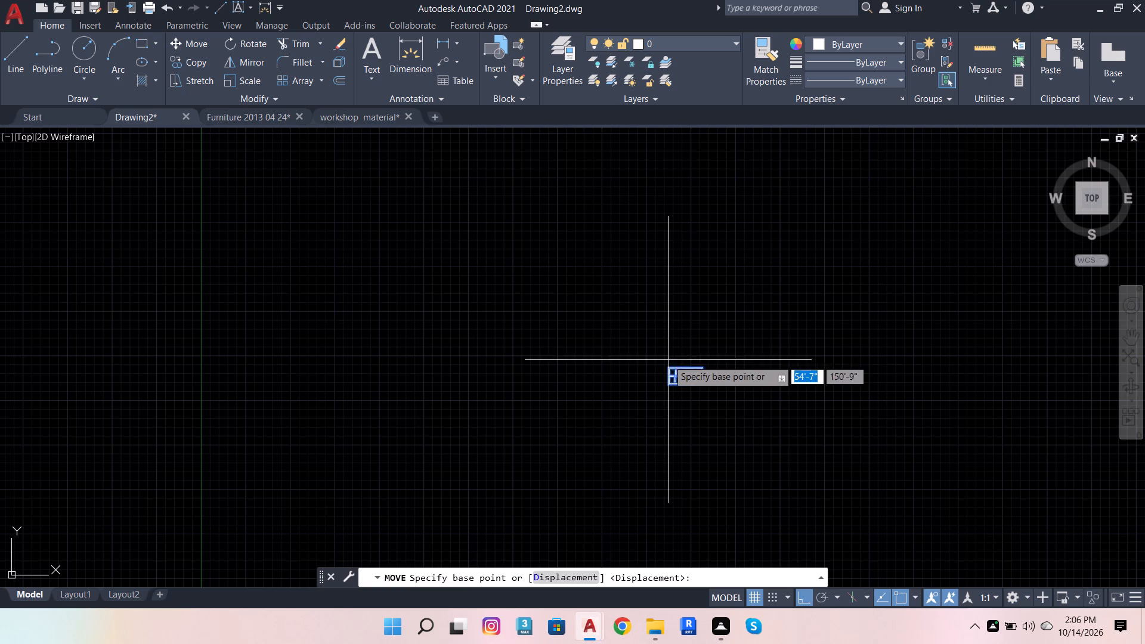
pyautogui.click(670, 360)
pyautogui.scroll(-3, 812, 303)
pyautogui.scroll(1, 729, 406)
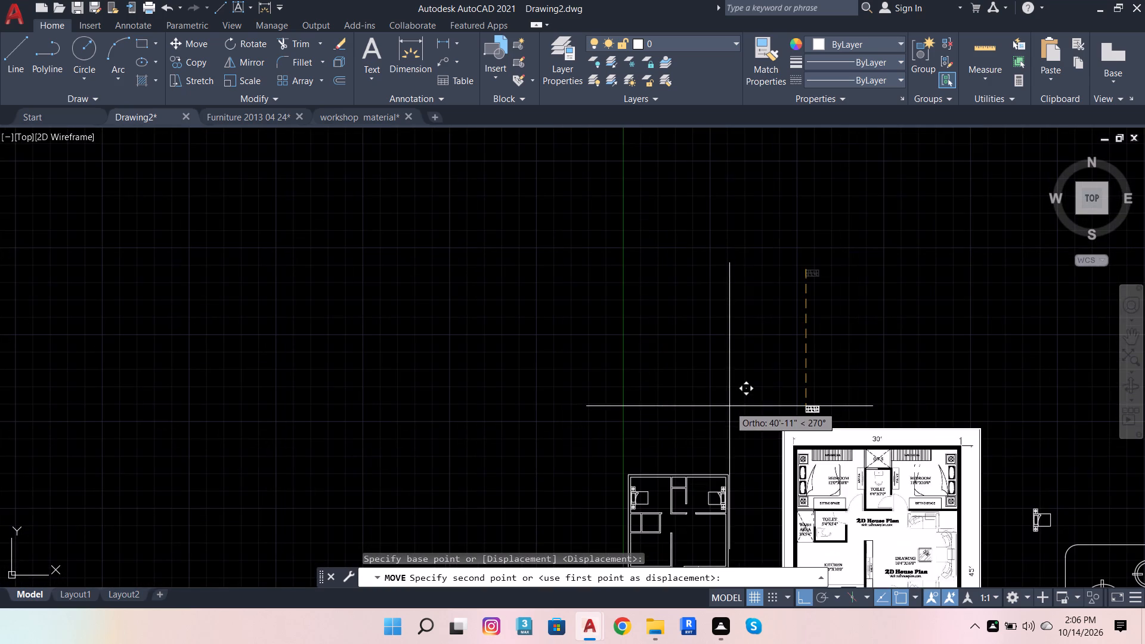
pyautogui.click(758, 407)
# Draw a 2'4" horizontal guide line inward from the left edge of the four-burner stove.
pyautogui.scroll(-1, 803, 331)
pyautogui.scroll(-2, 864, 410)
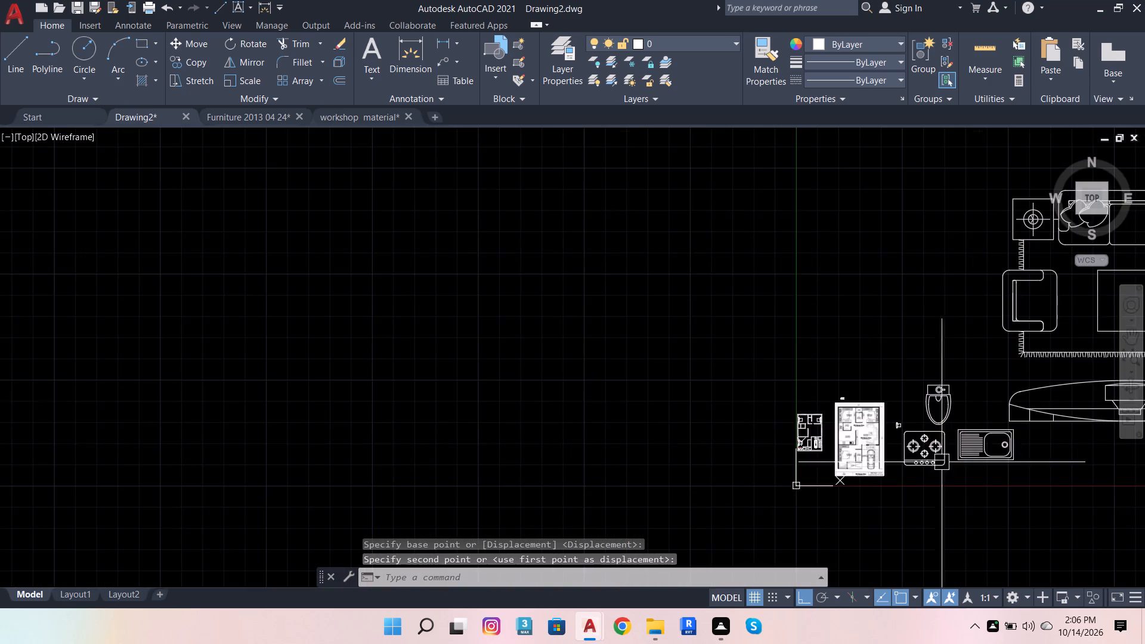
pyautogui.scroll(4, 999, 462)
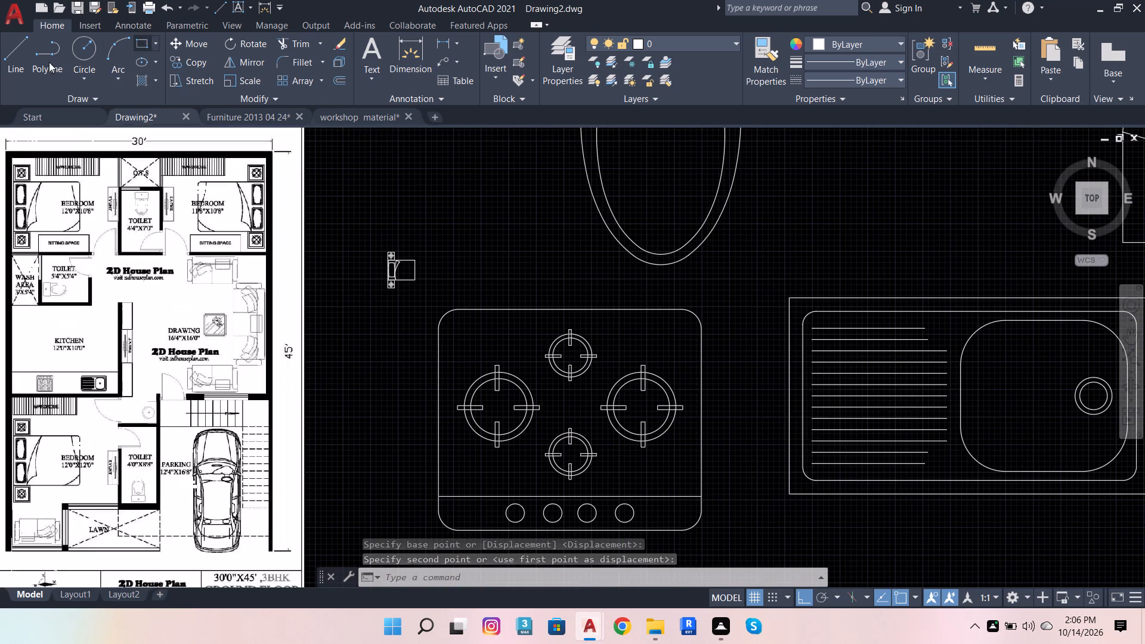
pyautogui.click(20, 51)
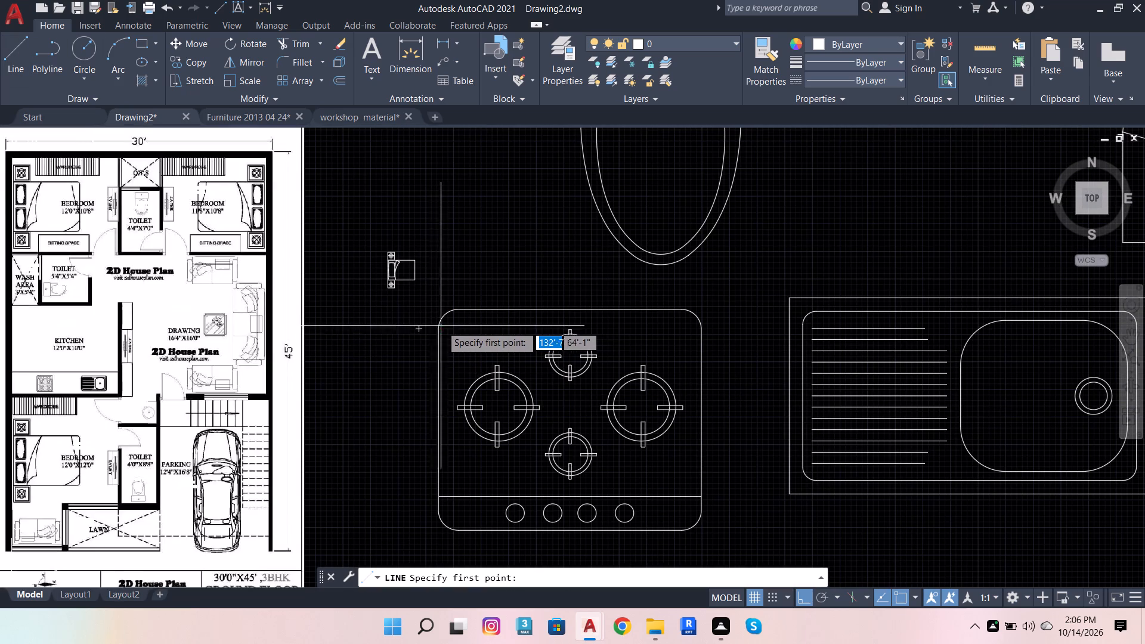
pyautogui.click(441, 326)
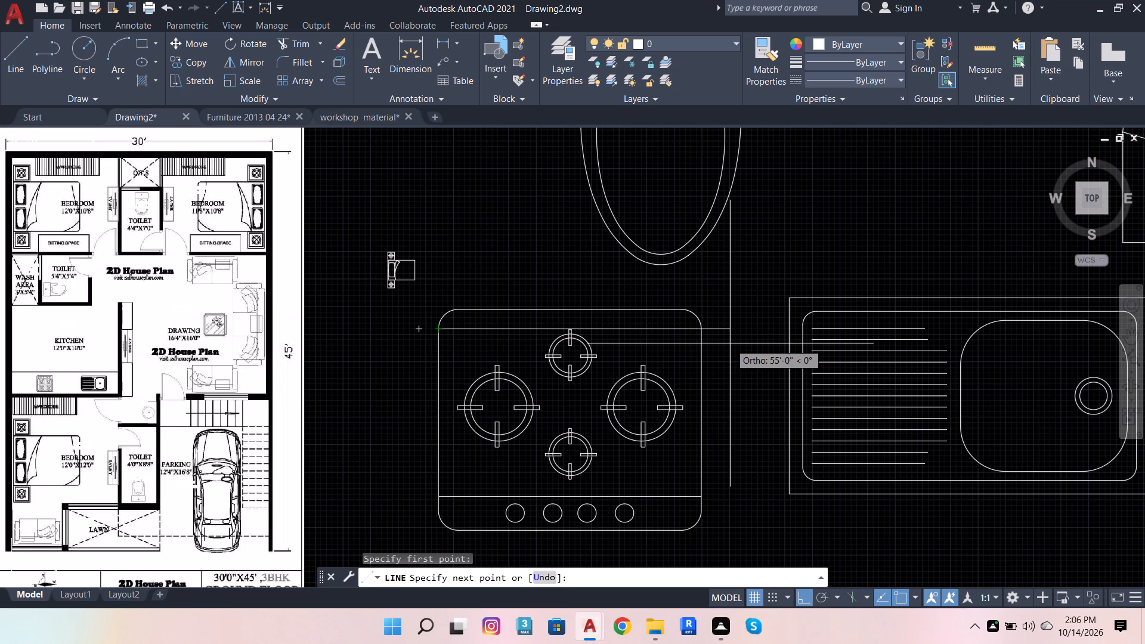
pyautogui.write("2'4")
pyautogui.press('Return')
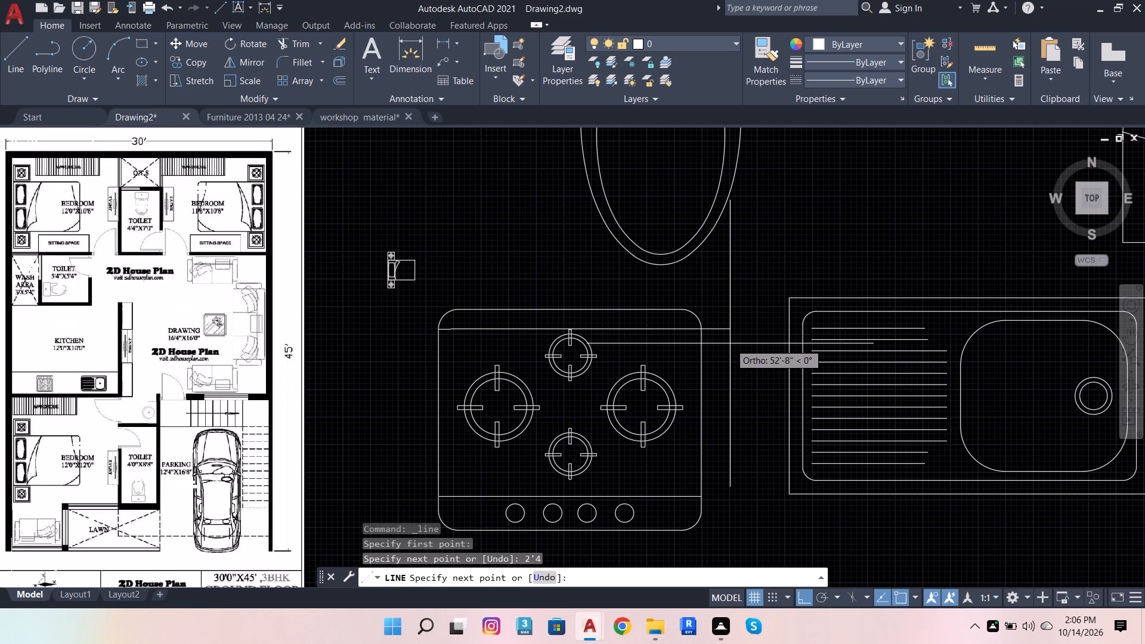
# Scale the four-burner stove from the guide line's start on its left edge until its width matches the 2'4" line.
pyautogui.press('space')
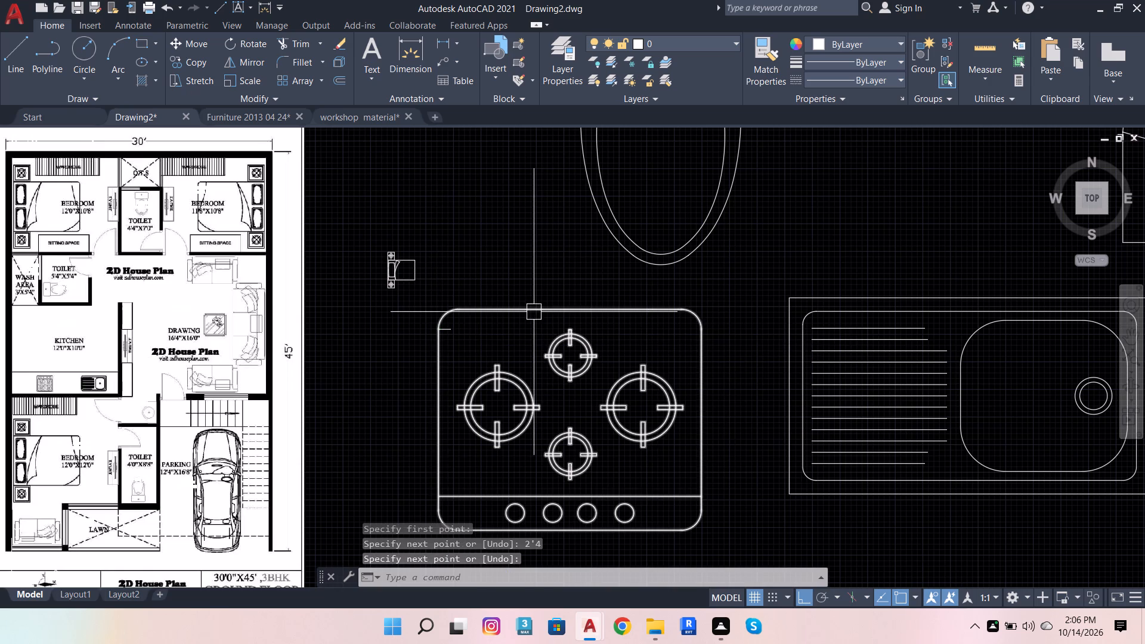
pyautogui.click(534, 312)
pyautogui.click(230, 82)
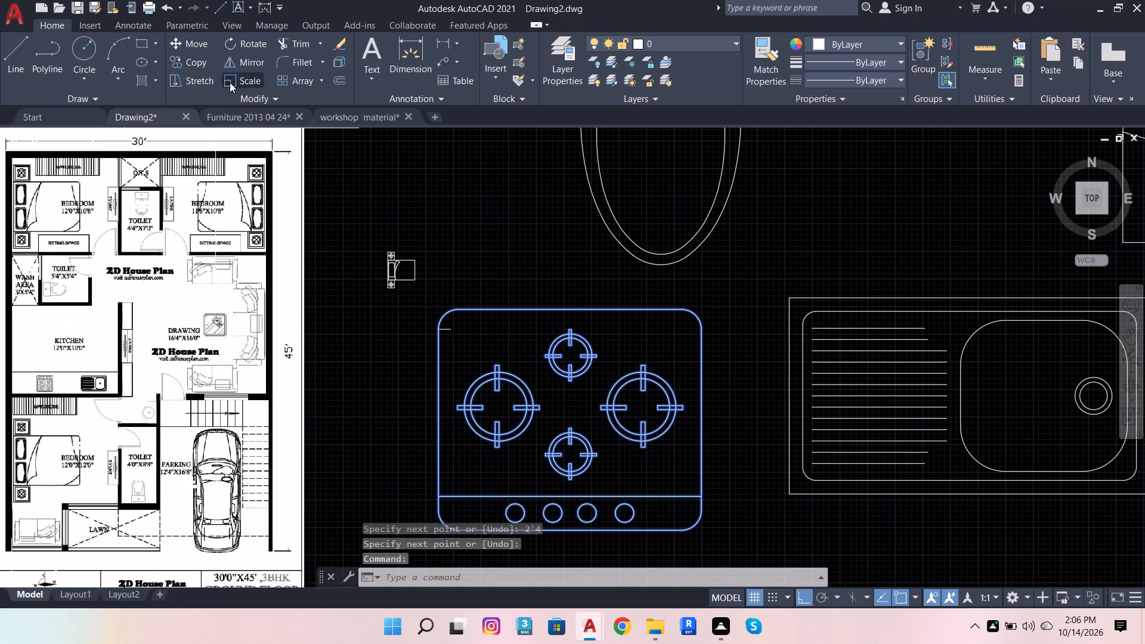
pyautogui.scroll(3, 437, 315)
pyautogui.click(439, 367)
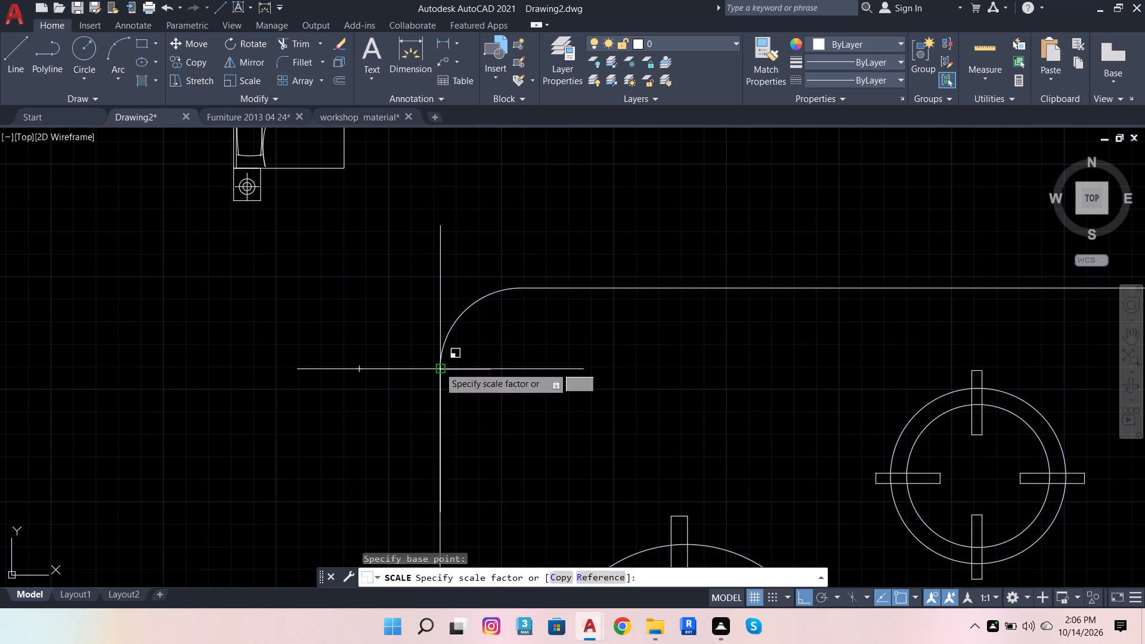
pyautogui.scroll(3, 467, 377)
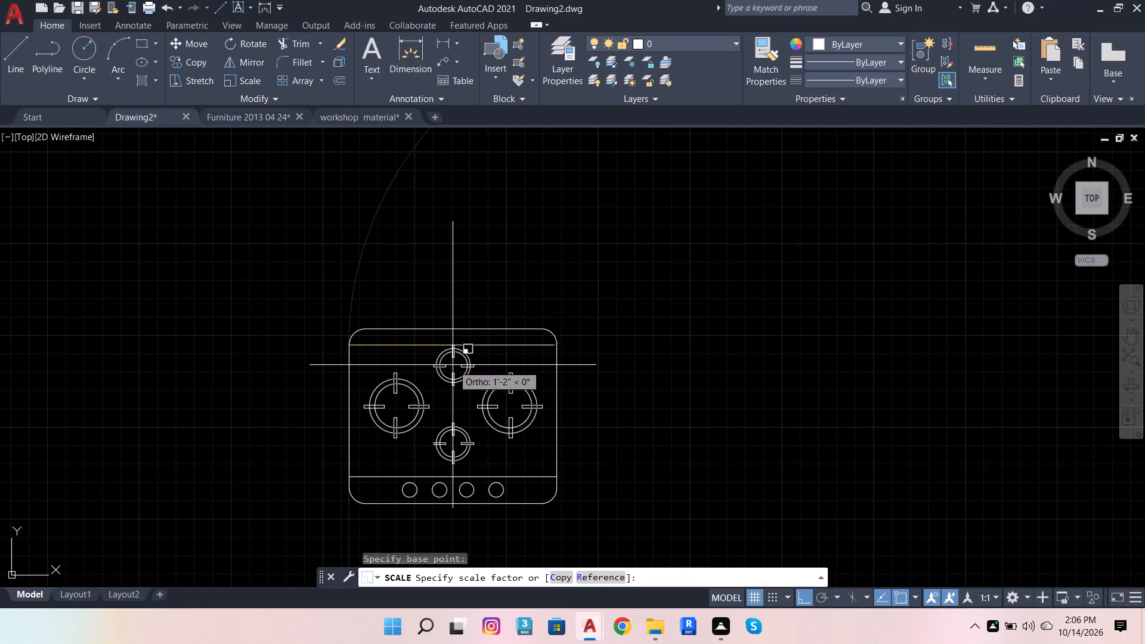
pyautogui.scroll(1, 453, 365)
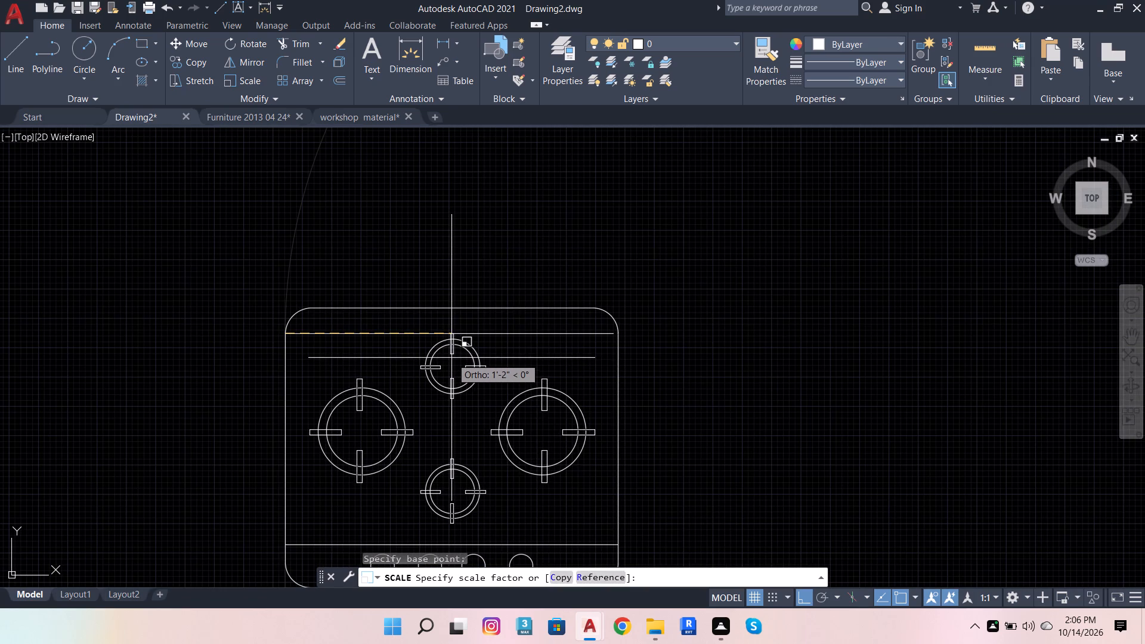
pyautogui.click(450, 355)
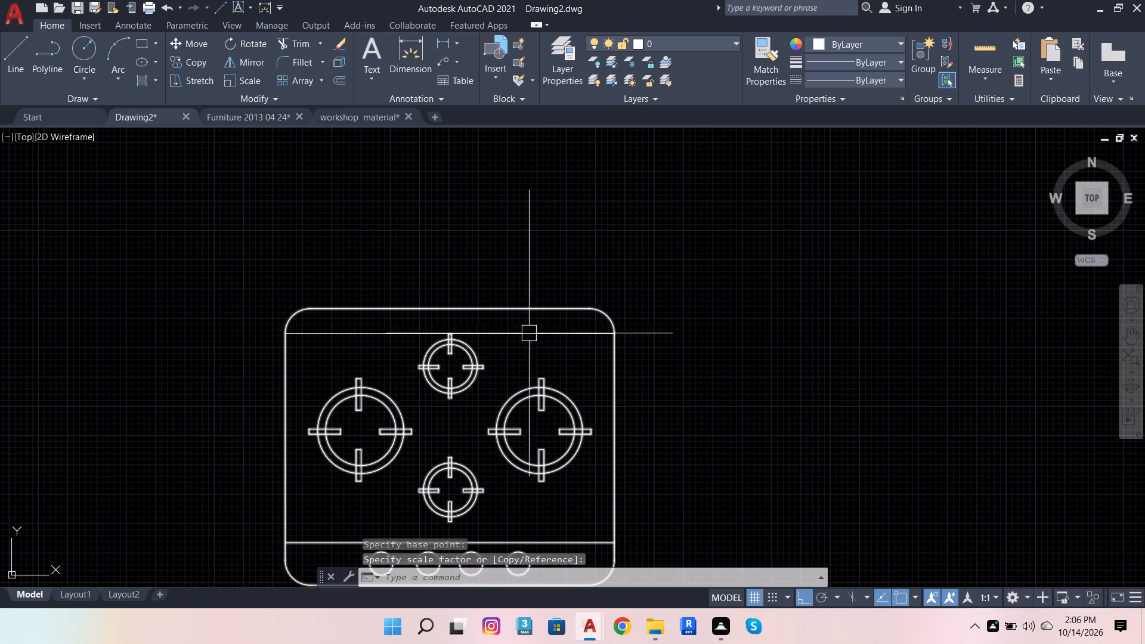
# Delete the horizontal guide line across the stove.
pyautogui.click(548, 329)
pyautogui.press('Delete')
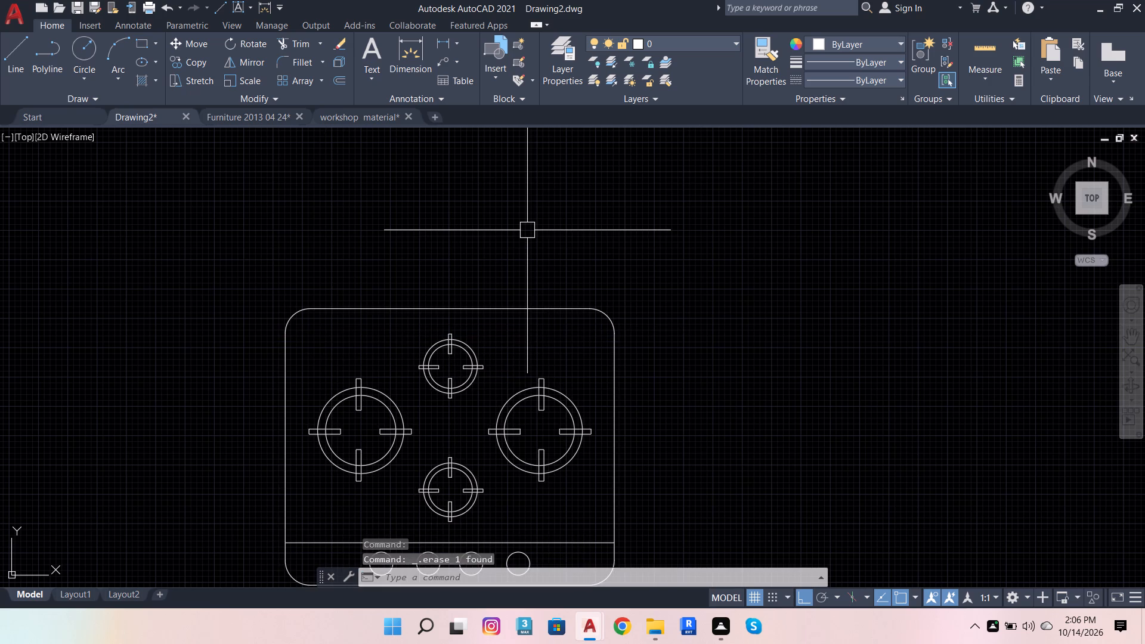
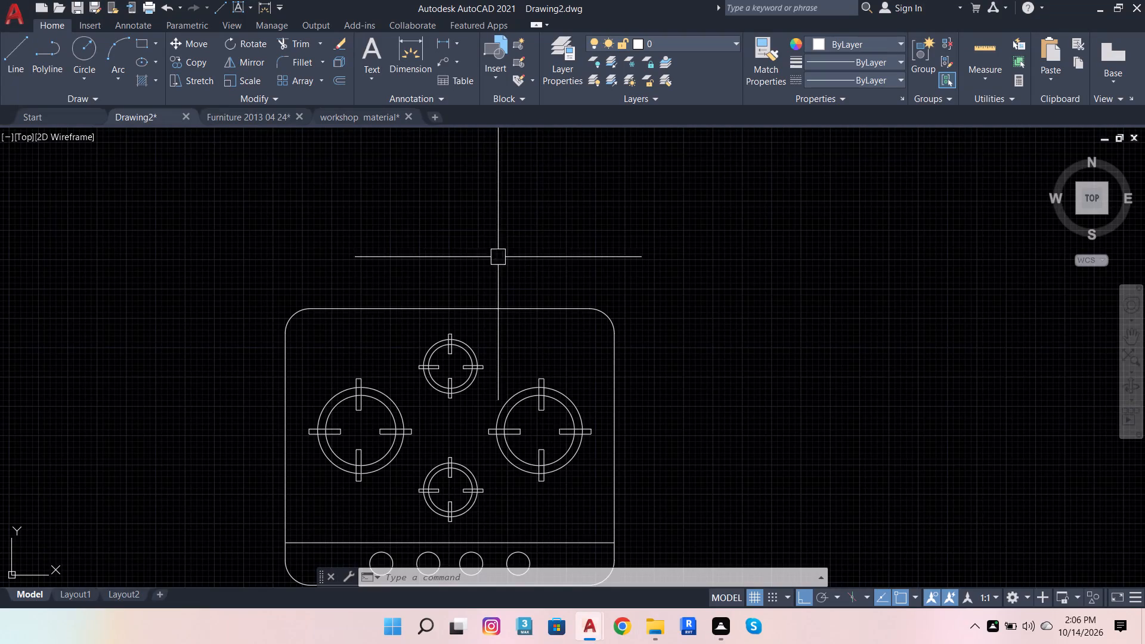
# Move the scaled four-burner stove straight left into the gap between the floor plan and the reference plan.
pyautogui.scroll(-6, 543, 289)
pyautogui.click(547, 316)
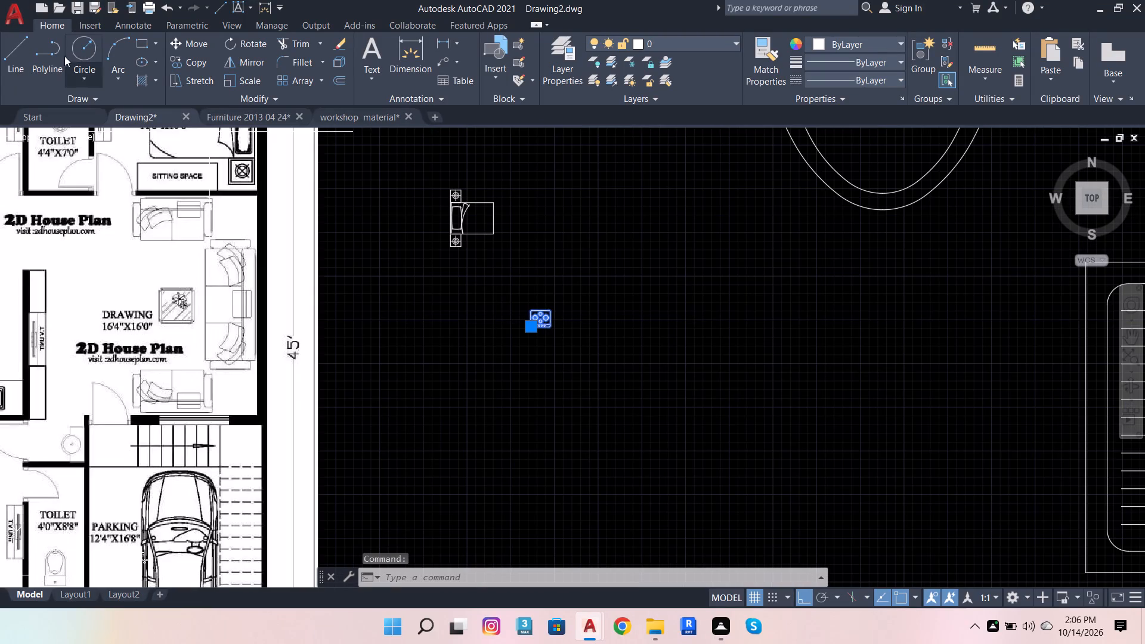
pyautogui.click(197, 45)
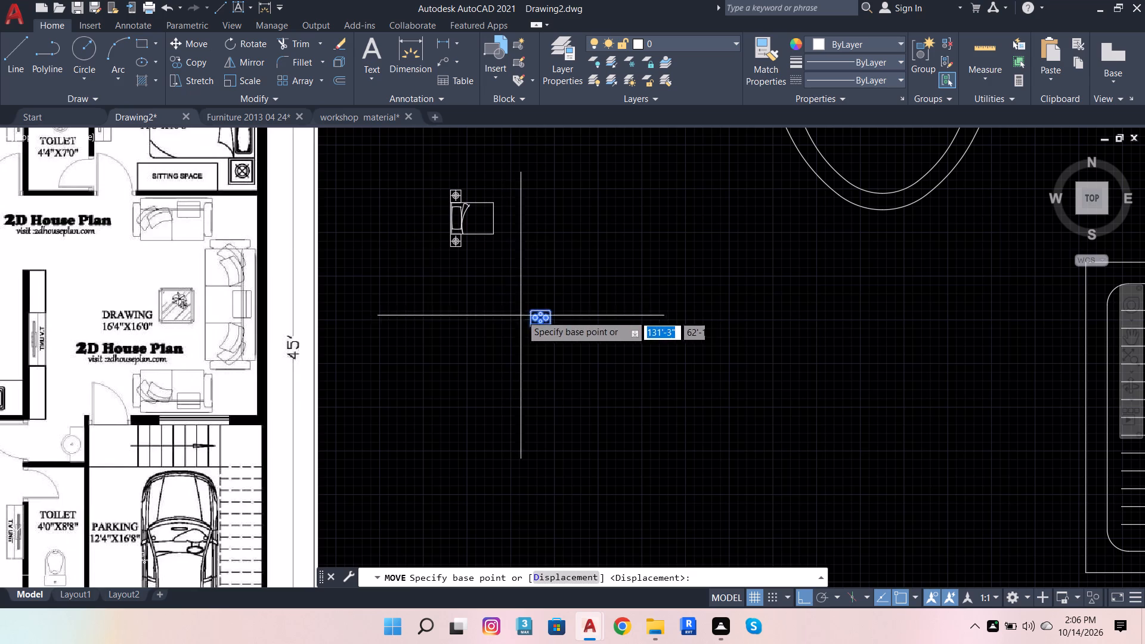
pyautogui.click(524, 312)
pyautogui.scroll(-5, 650, 318)
pyautogui.scroll(3, 551, 316)
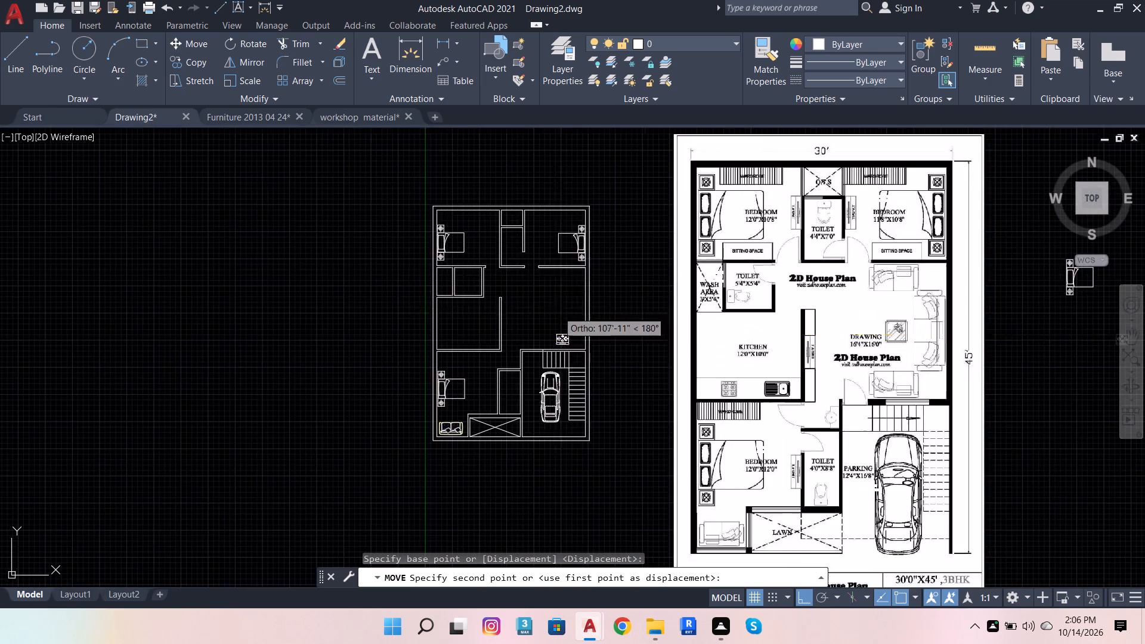
pyautogui.scroll(2, 559, 311)
pyautogui.click(611, 302)
# Draw a 2' guide line inward from the left edge of the kitchen sink, near its upper corner.
pyautogui.scroll(-4, 414, 306)
pyautogui.scroll(1, 655, 311)
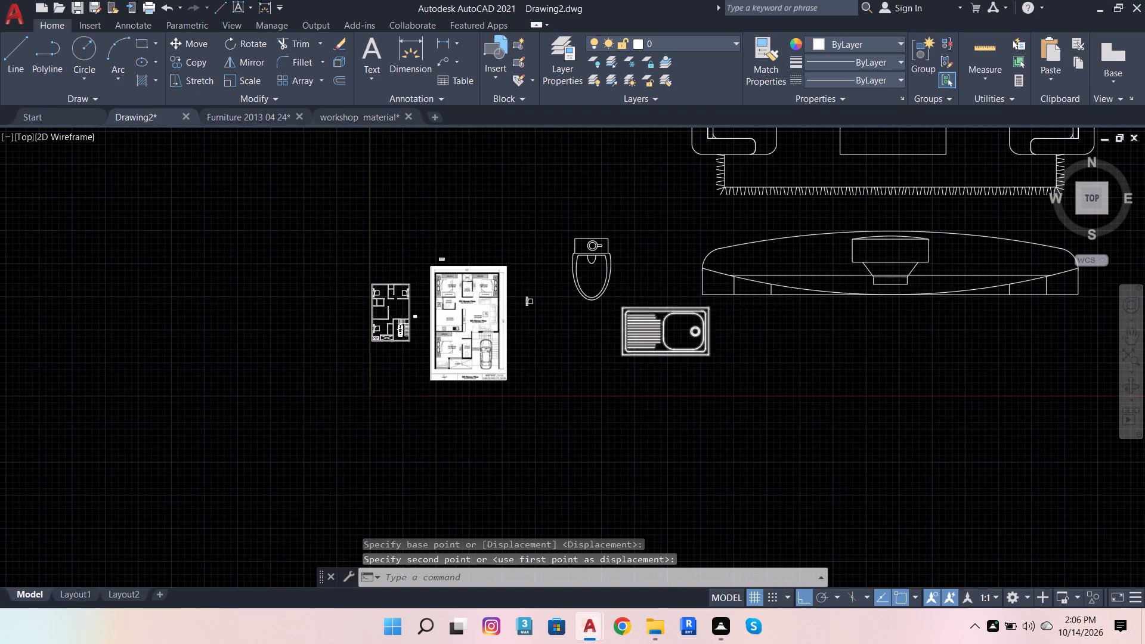
pyautogui.scroll(2, 655, 311)
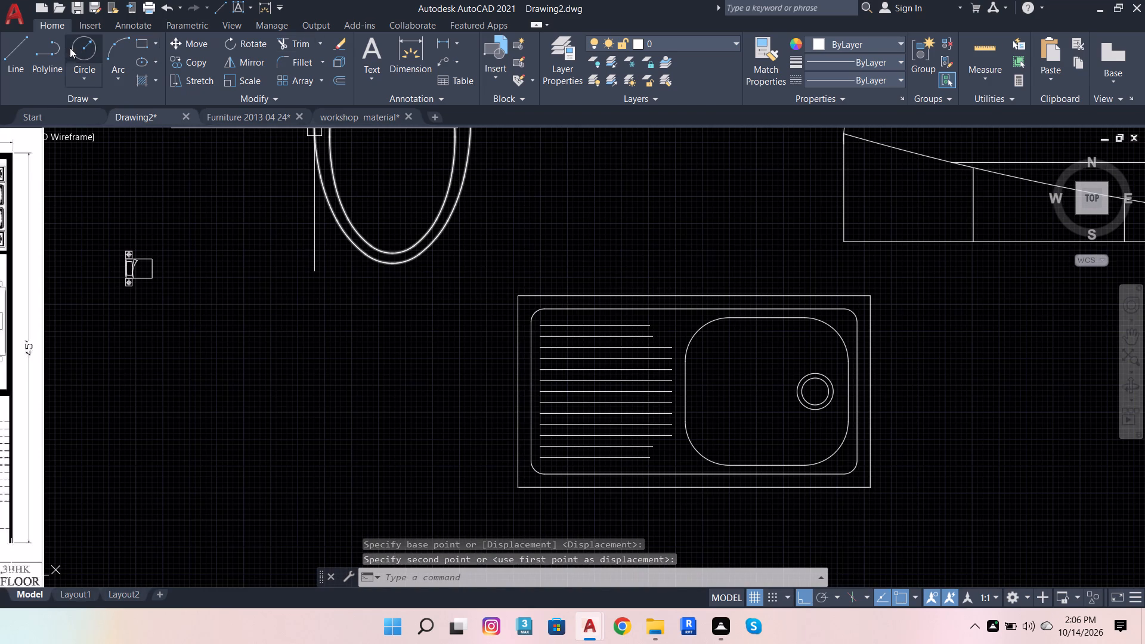
pyautogui.click(13, 46)
pyautogui.scroll(2, 508, 284)
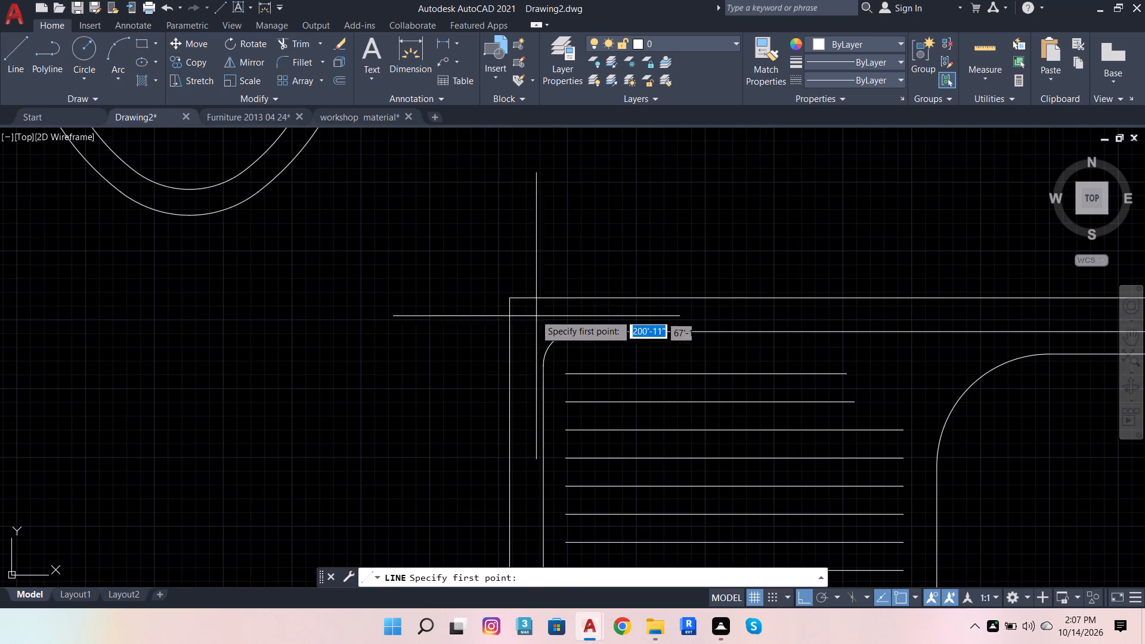
pyautogui.click(507, 360)
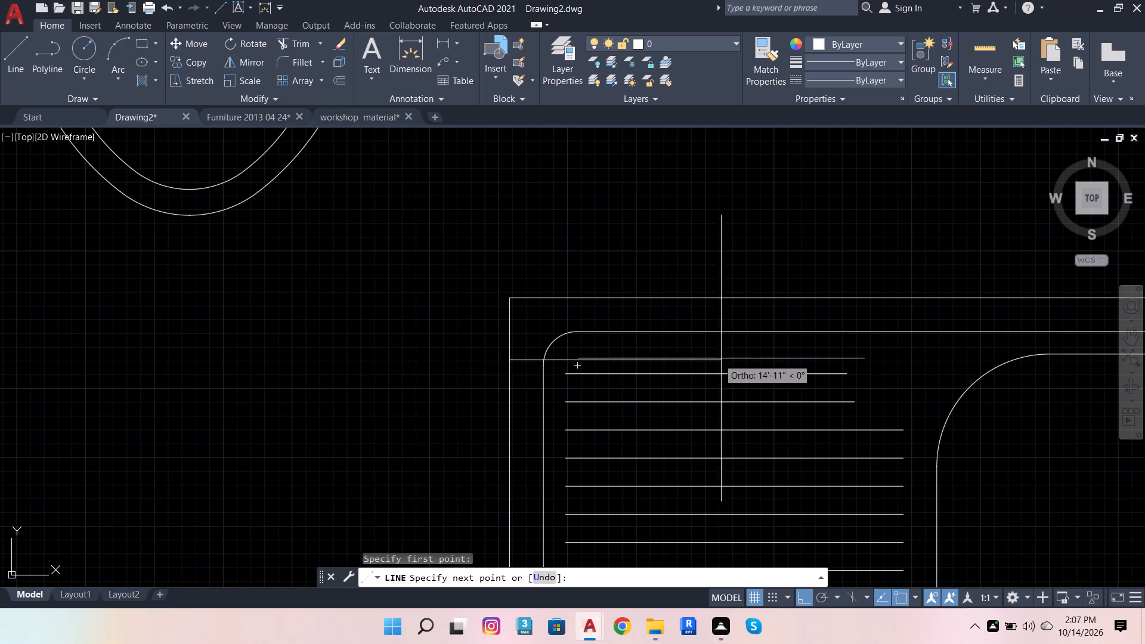
pyautogui.press('2')
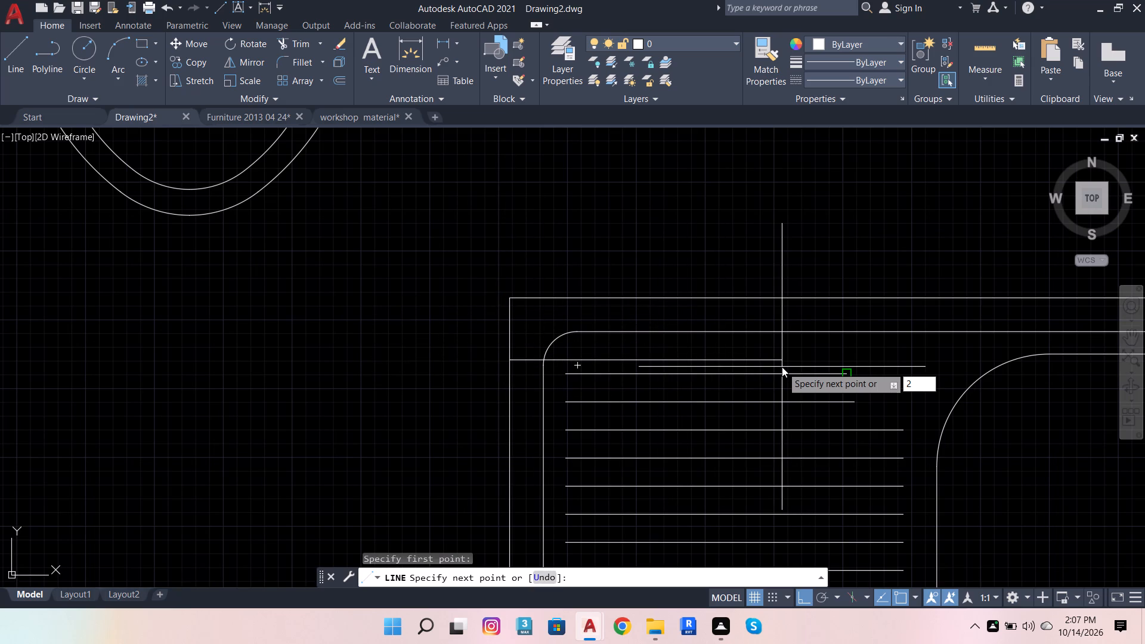
pyautogui.press("'")
pyautogui.press('Return')
pyautogui.press('Escape')
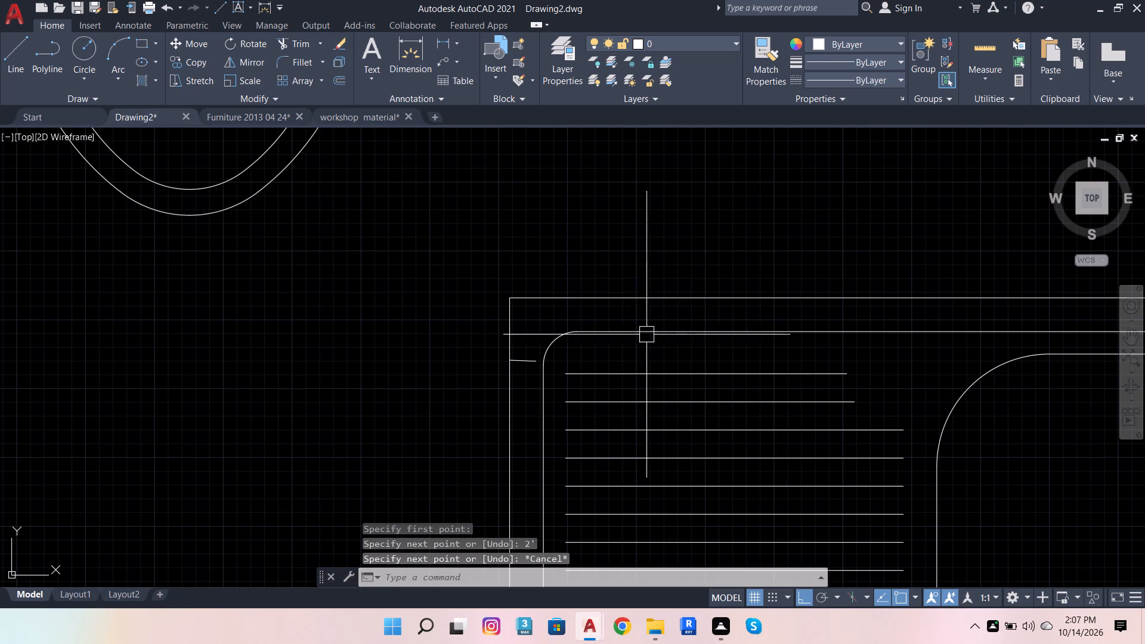
# Scale the kitchen sink from the guide line's start on its left edge until its width roughly matches the 2' line.
pyautogui.scroll(2, 577, 369)
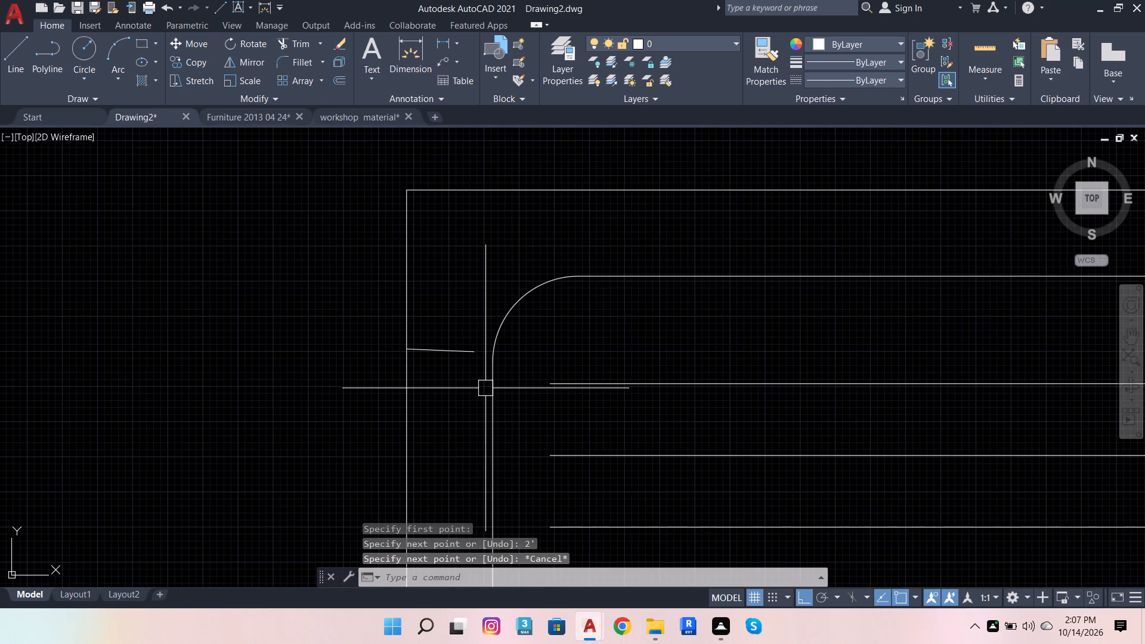
pyautogui.click(488, 386)
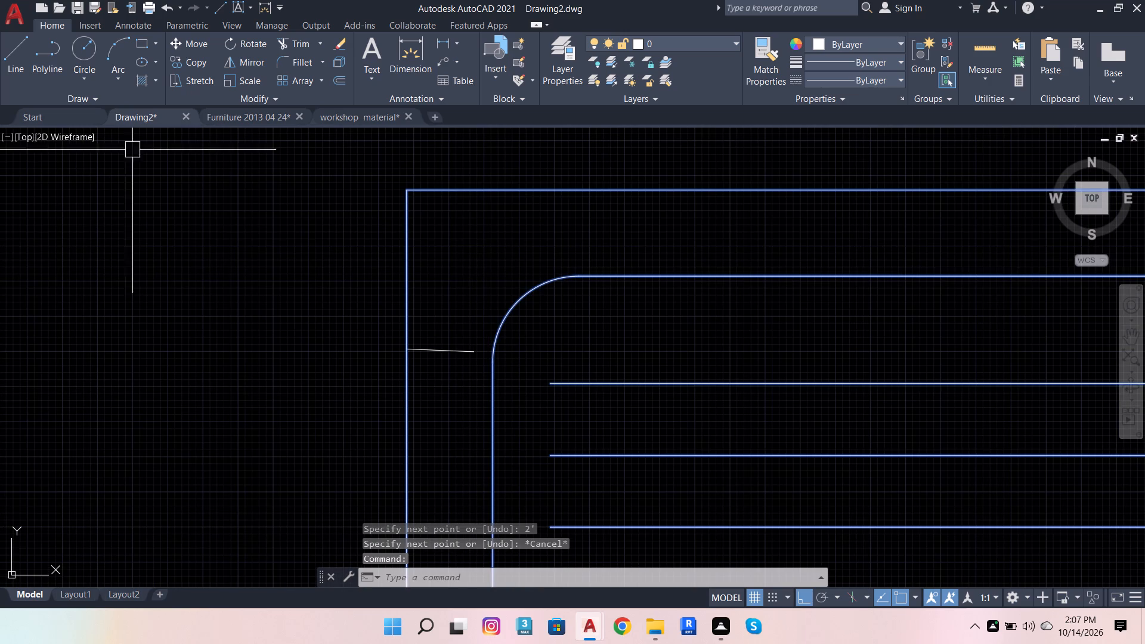
pyautogui.click(257, 86)
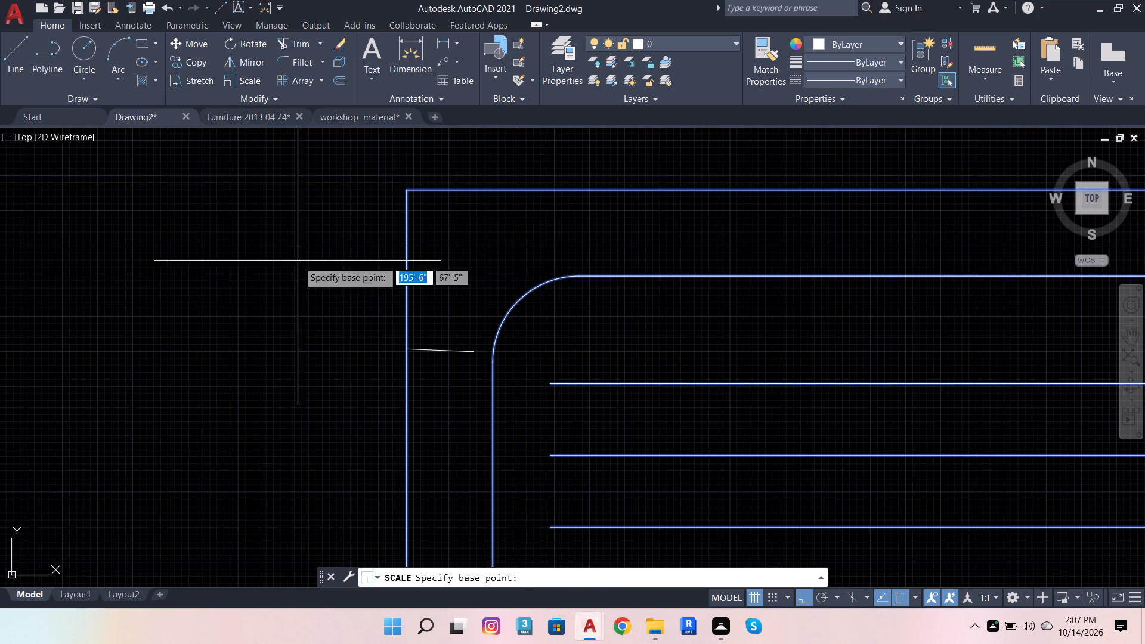
pyautogui.click(407, 354)
pyautogui.scroll(3, 425, 356)
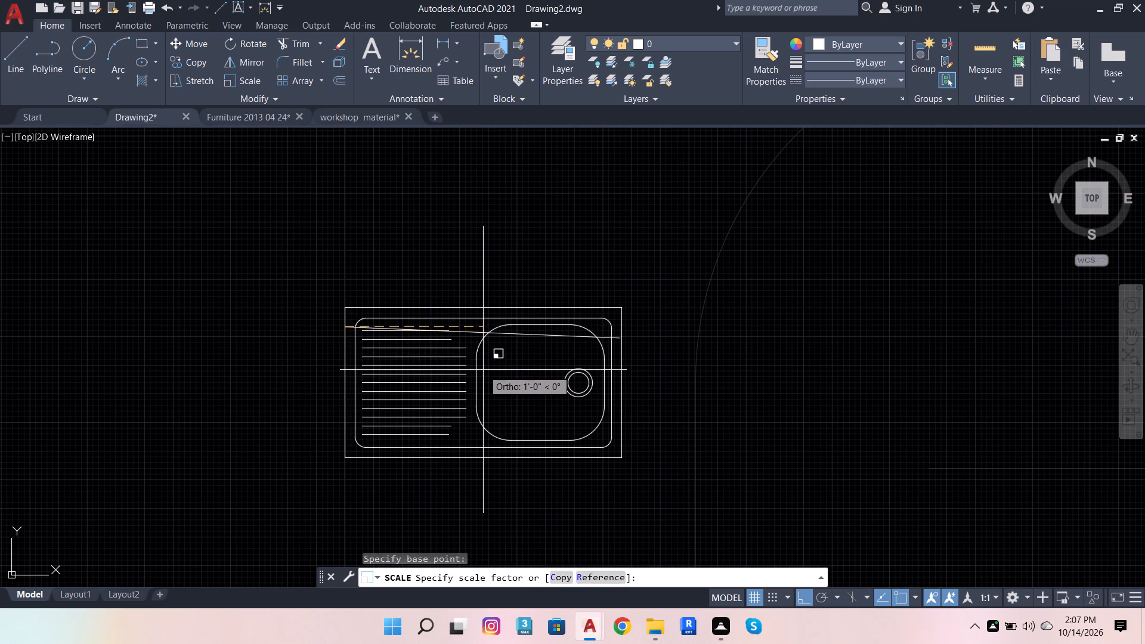
pyautogui.click(481, 369)
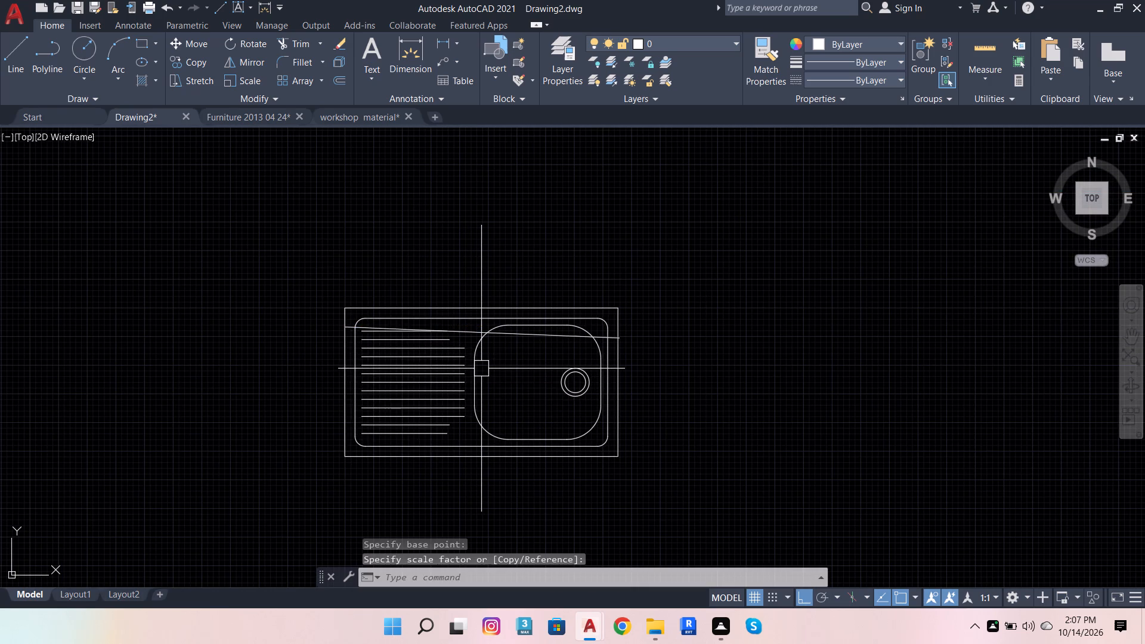
# Delete the guide line across the kitchen sink.
pyautogui.scroll(2, 577, 313)
pyautogui.click(588, 353)
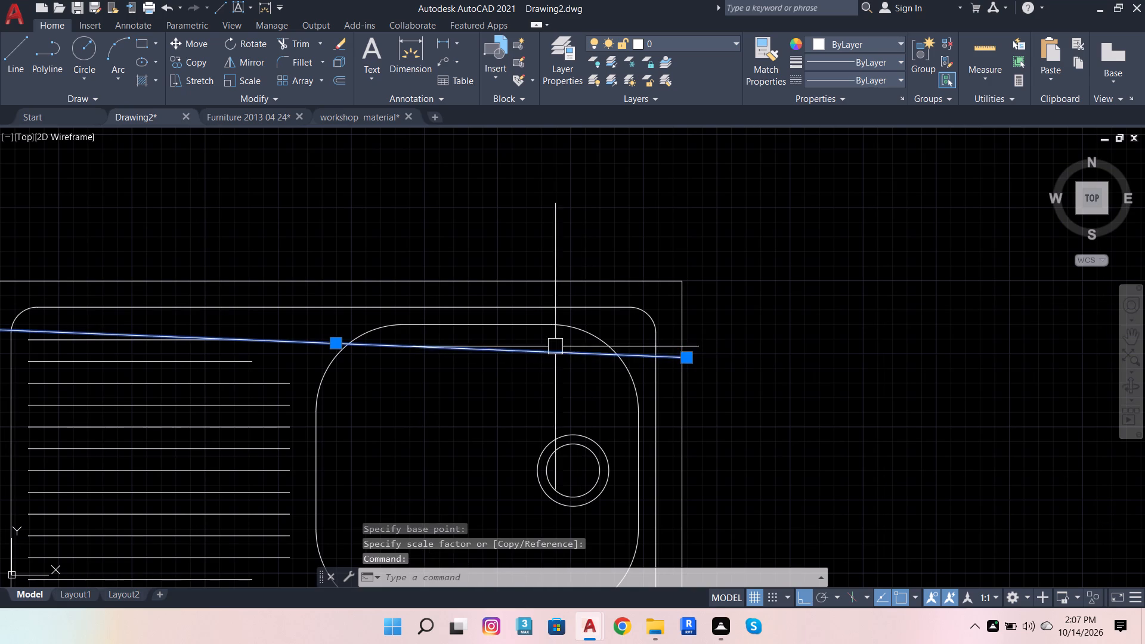
pyautogui.press('Delete')
# Move the scaled kitchen sink straight left to beside the stove, between the floor plan and the reference plan.
pyautogui.scroll(-7, 669, 346)
pyautogui.click(674, 360)
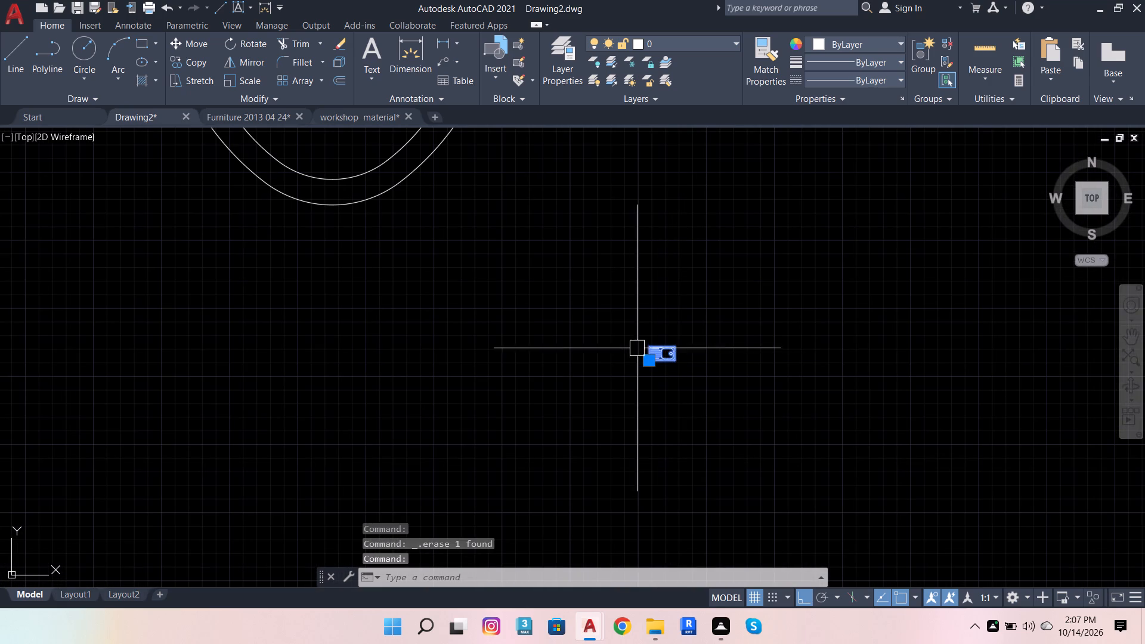
pyautogui.press('m')
pyautogui.press('space')
pyautogui.click(664, 353)
pyautogui.scroll(-4, 729, 350)
pyautogui.scroll(4, 416, 348)
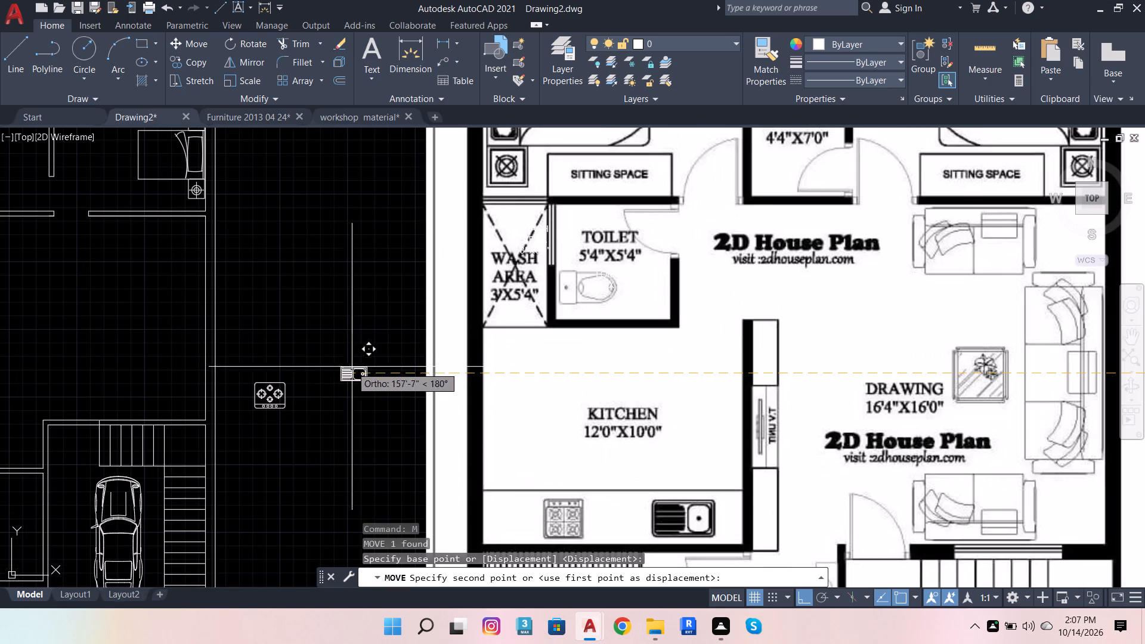
pyautogui.click(323, 374)
# Draw a 2' horizontal guide line inward from the left edge of the toilet bowl.
pyautogui.scroll(-4, 364, 370)
pyautogui.scroll(3, 660, 269)
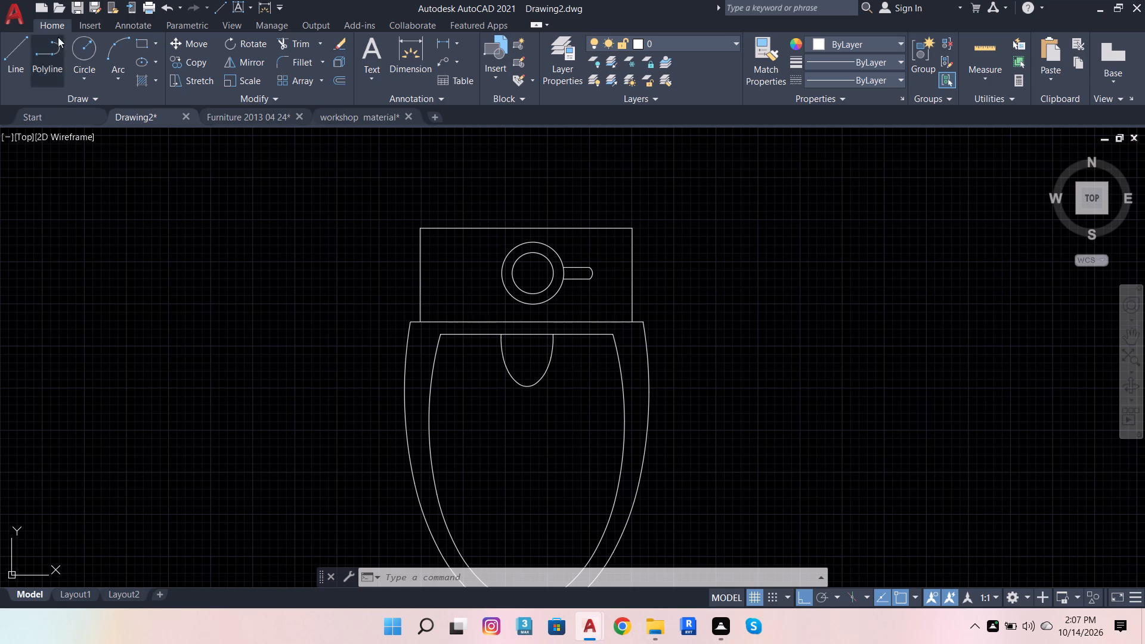
pyautogui.click(21, 52)
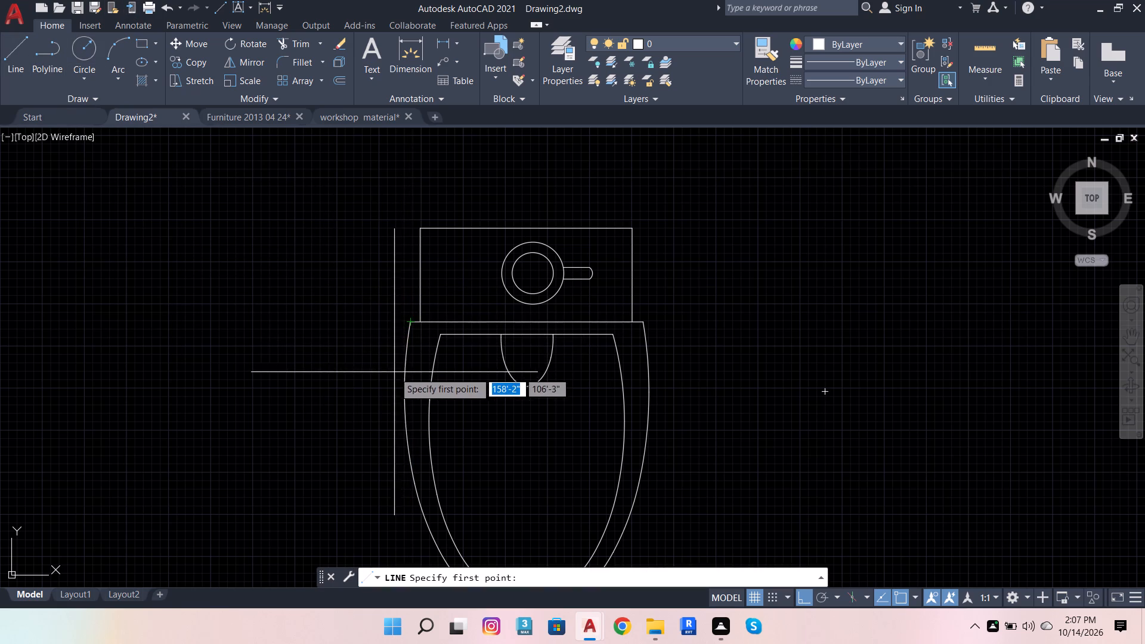
pyautogui.click(408, 396)
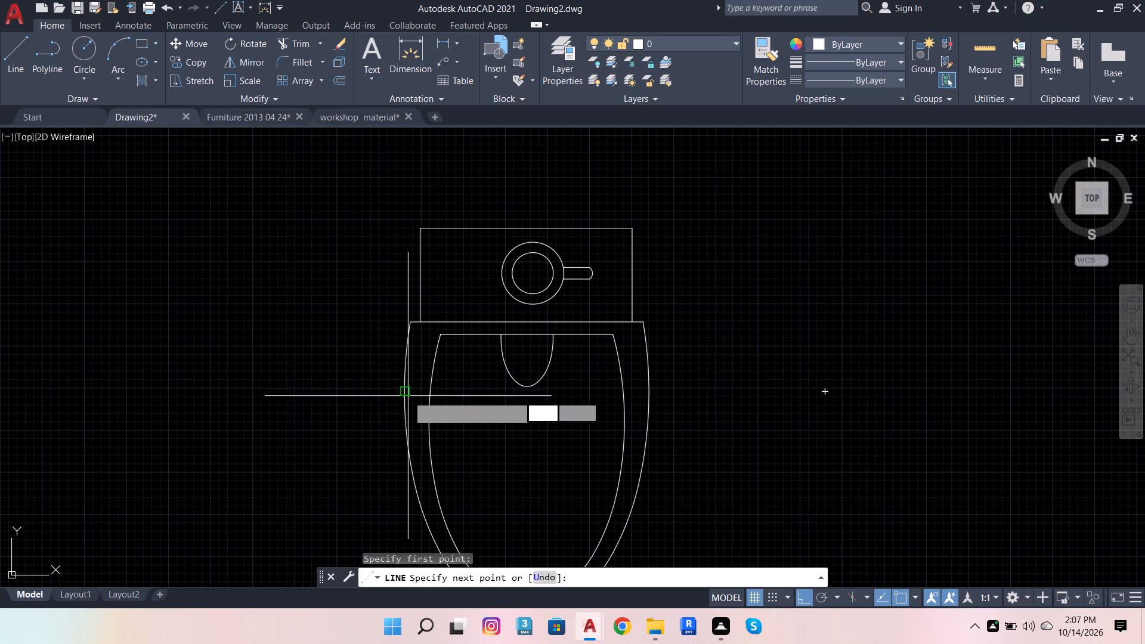
pyautogui.write("2'")
pyautogui.press('Return')
pyautogui.press('Escape')
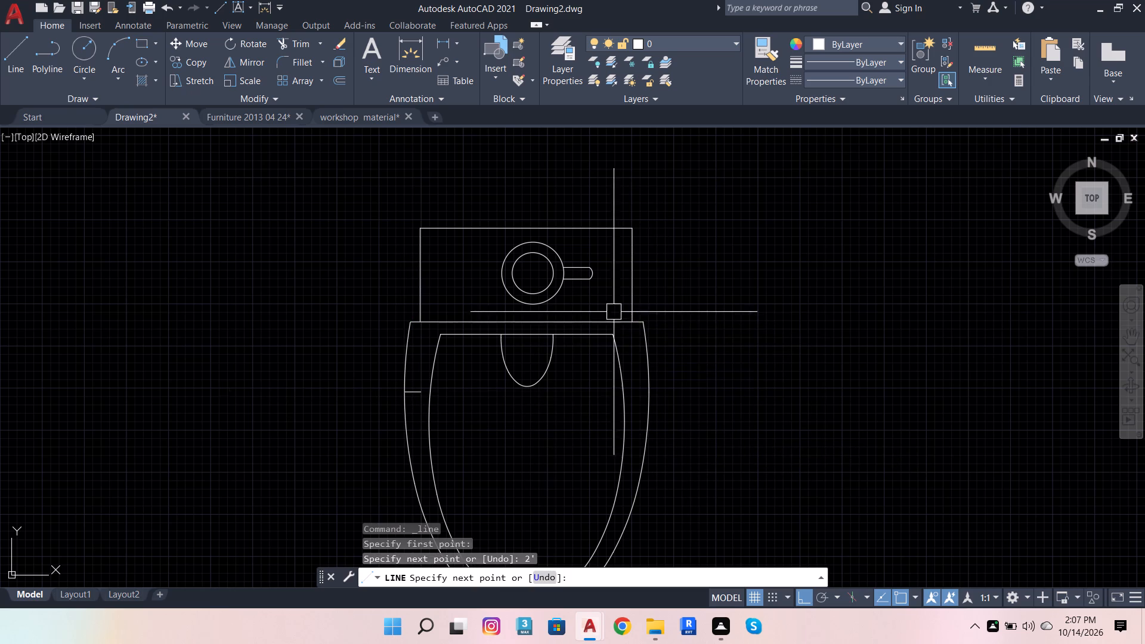
# Scale the toilet from the guide line's start on its left edge until the bowl's width matches the 2' line.
pyautogui.click(593, 335)
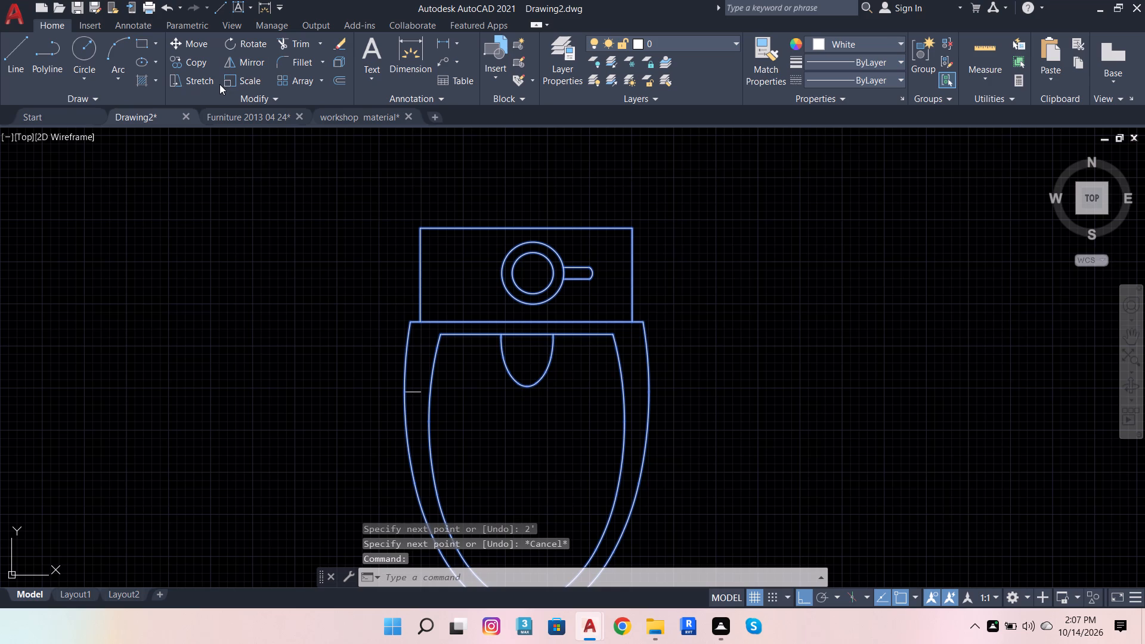
pyautogui.click(230, 81)
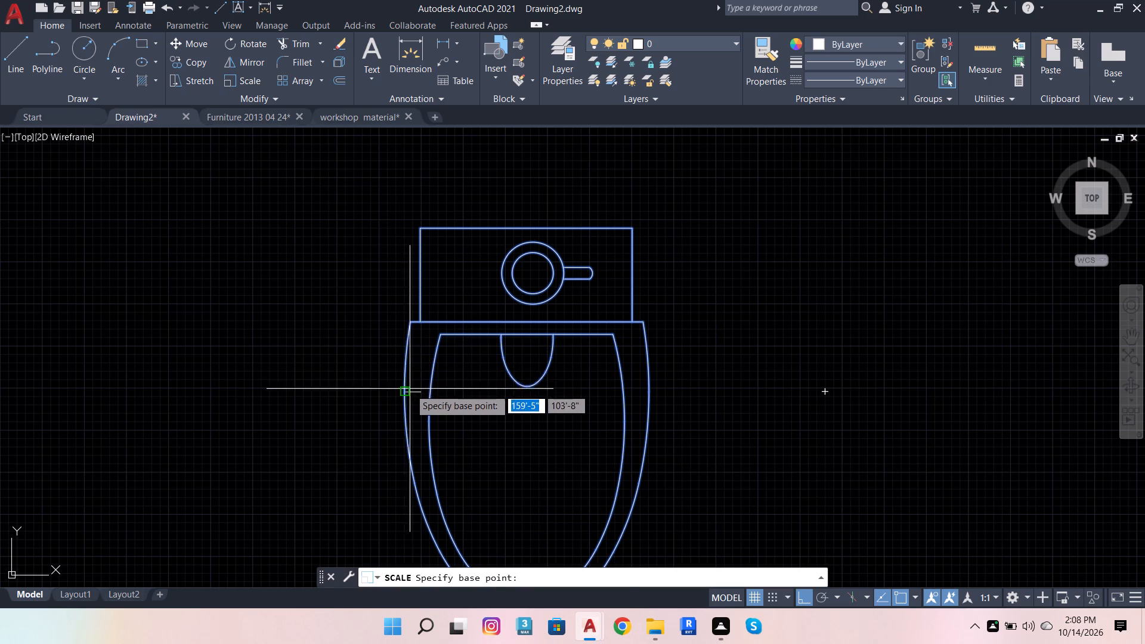
pyautogui.click(402, 391)
pyautogui.scroll(3, 416, 405)
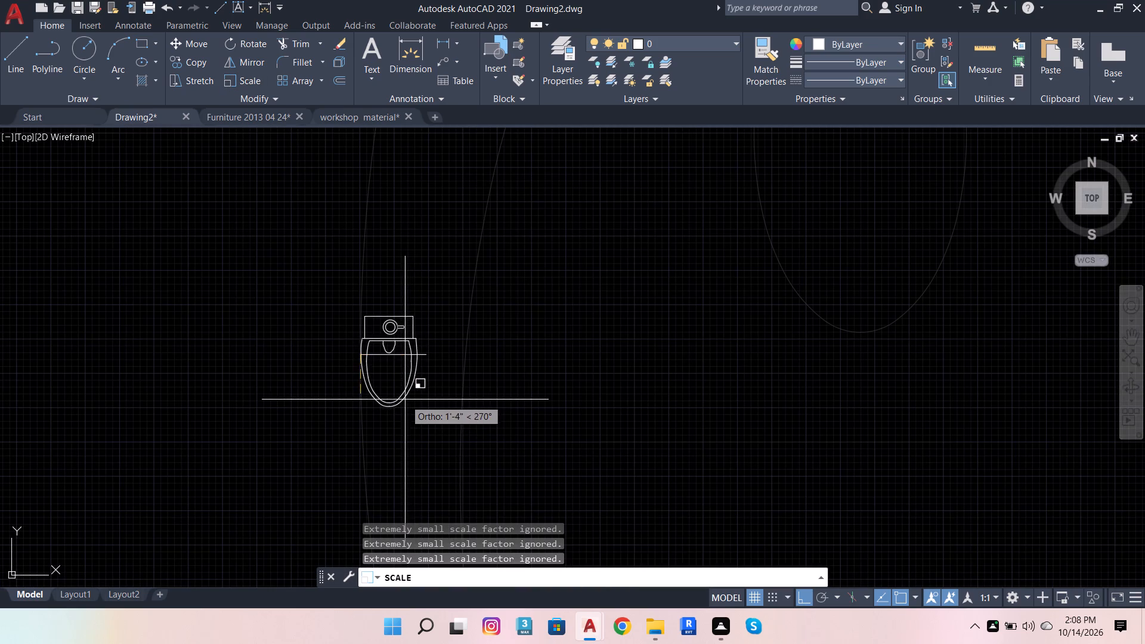
pyautogui.scroll(1, 413, 392)
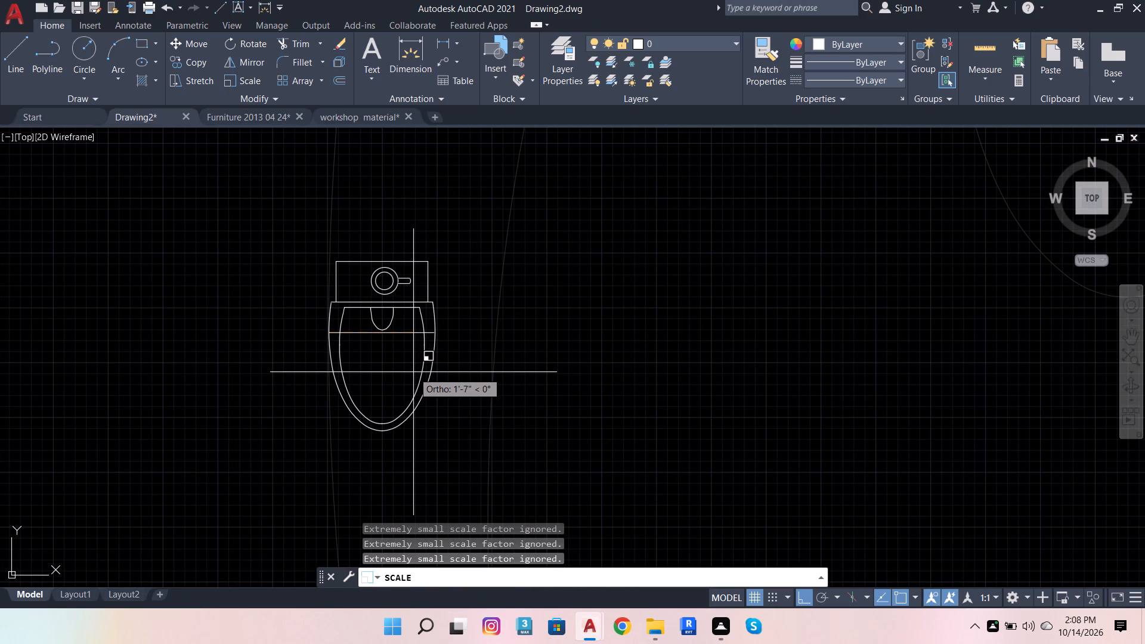
pyautogui.click(413, 372)
# Delete the horizontal guide line across the toilet.
pyautogui.scroll(3, 417, 342)
pyautogui.click(388, 302)
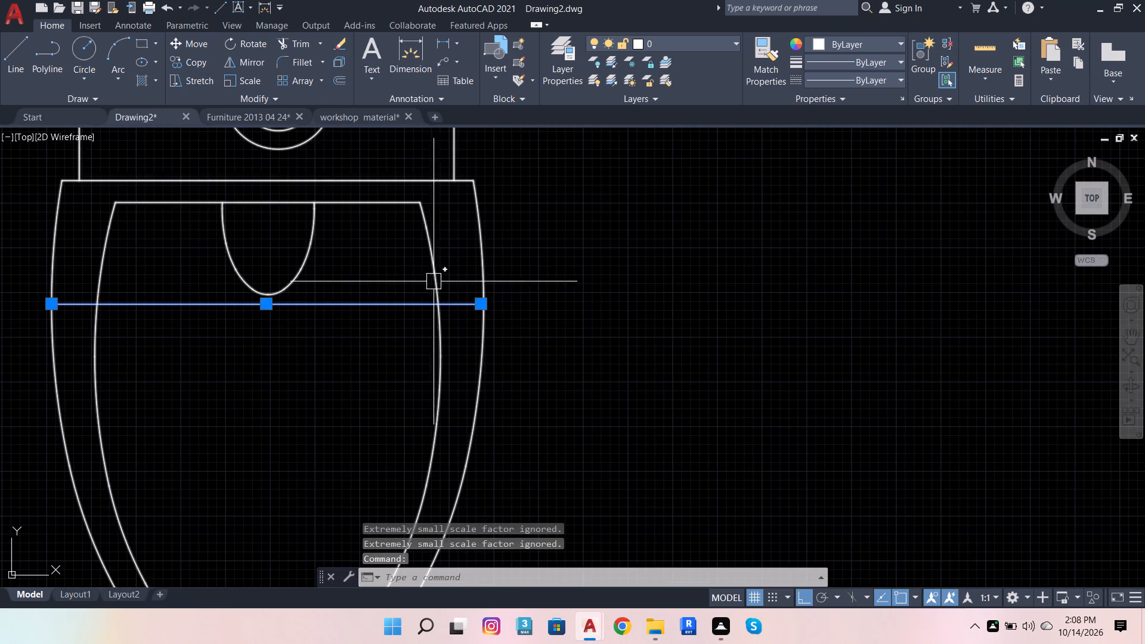
pyautogui.press('Delete')
# Move the scaled toilet straight left about 124'6" to above the gap between the floor plan and the reference plan.
pyautogui.click(485, 317)
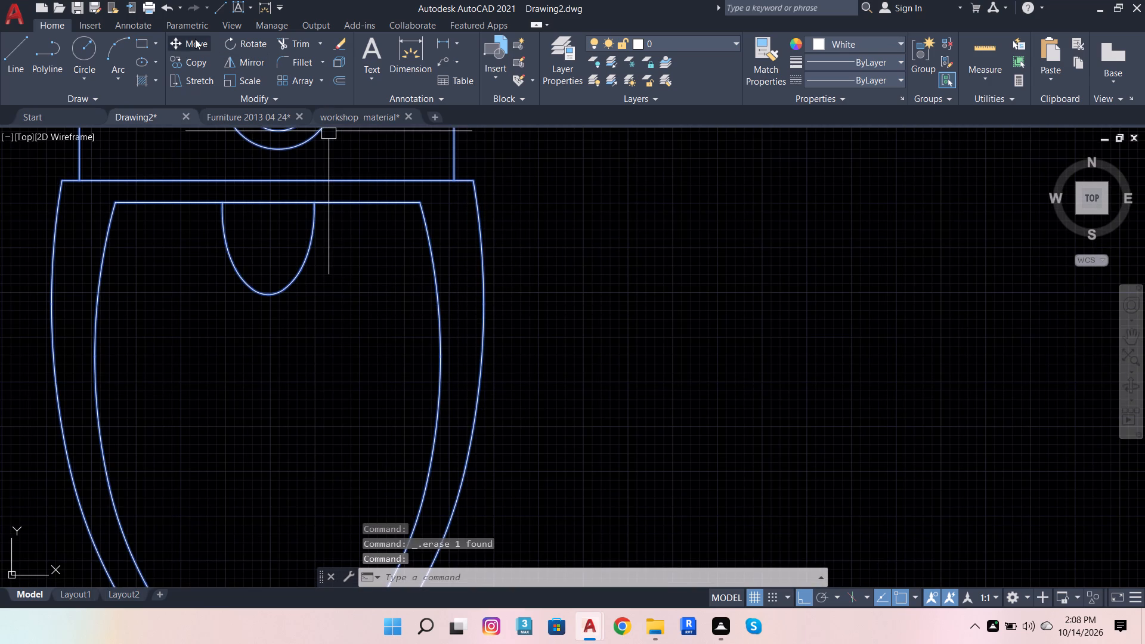
pyautogui.click(195, 39)
pyautogui.scroll(-1, 417, 301)
pyautogui.click(429, 295)
pyautogui.scroll(-6, 690, 316)
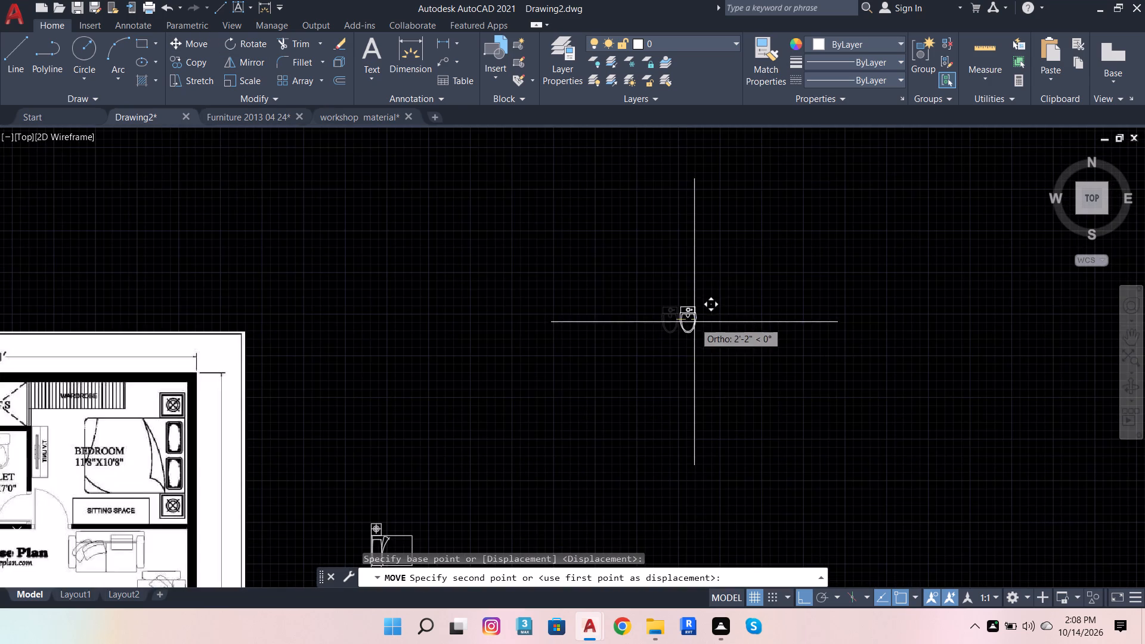
pyautogui.scroll(-4, 601, 353)
pyautogui.scroll(3, 470, 370)
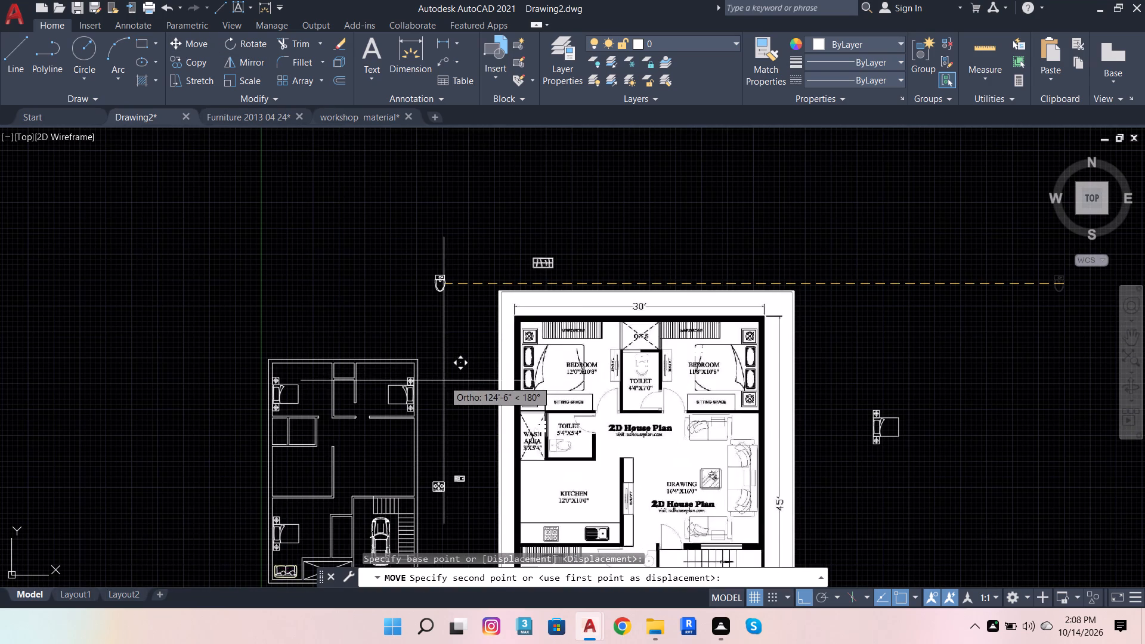
pyautogui.click(444, 380)
# Draw a 1'6" horizontal guide line inward from the left edge of the sofa set's left side table.
pyautogui.scroll(-3, 534, 345)
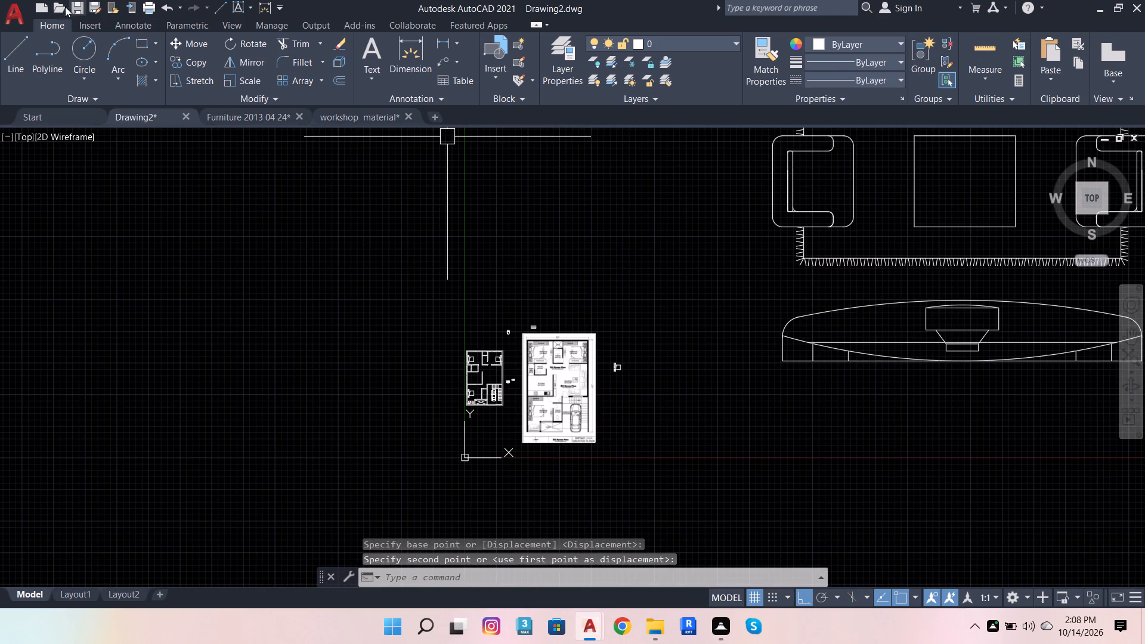
pyautogui.scroll(-5, 226, 100)
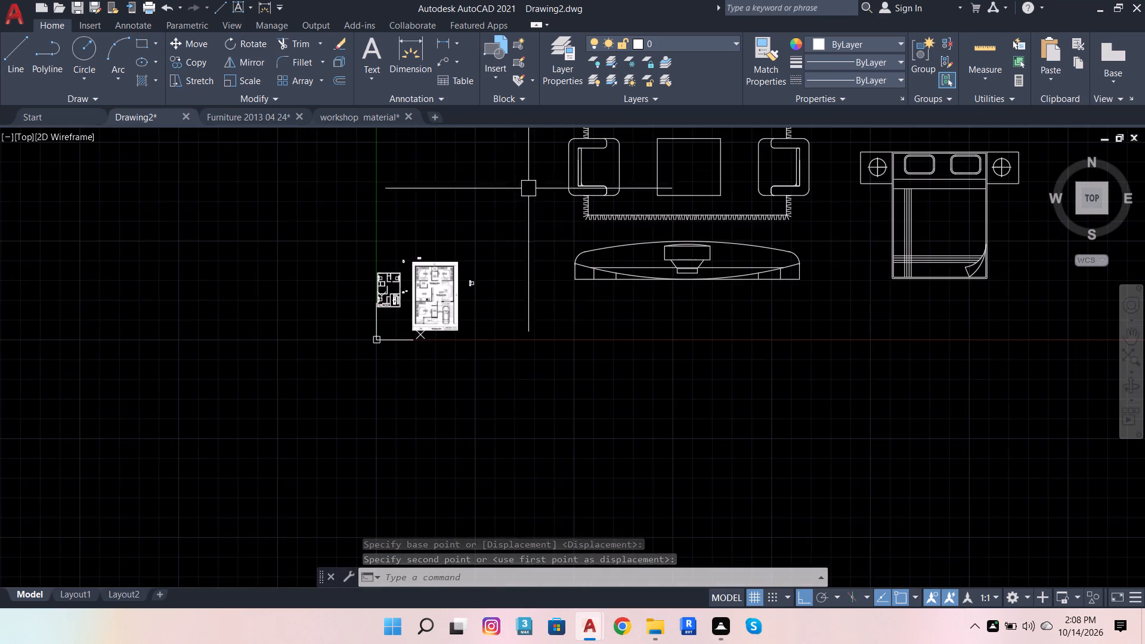
pyautogui.scroll(-1, 598, 252)
pyautogui.scroll(3, 654, 128)
pyautogui.scroll(-3, 602, 197)
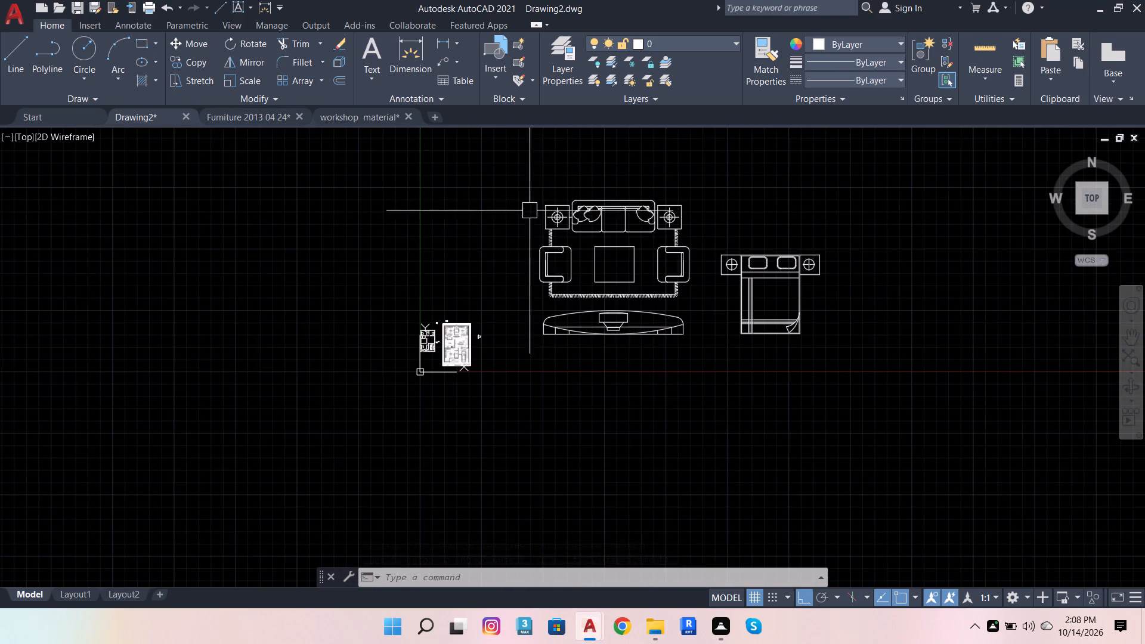
pyautogui.scroll(4, 544, 194)
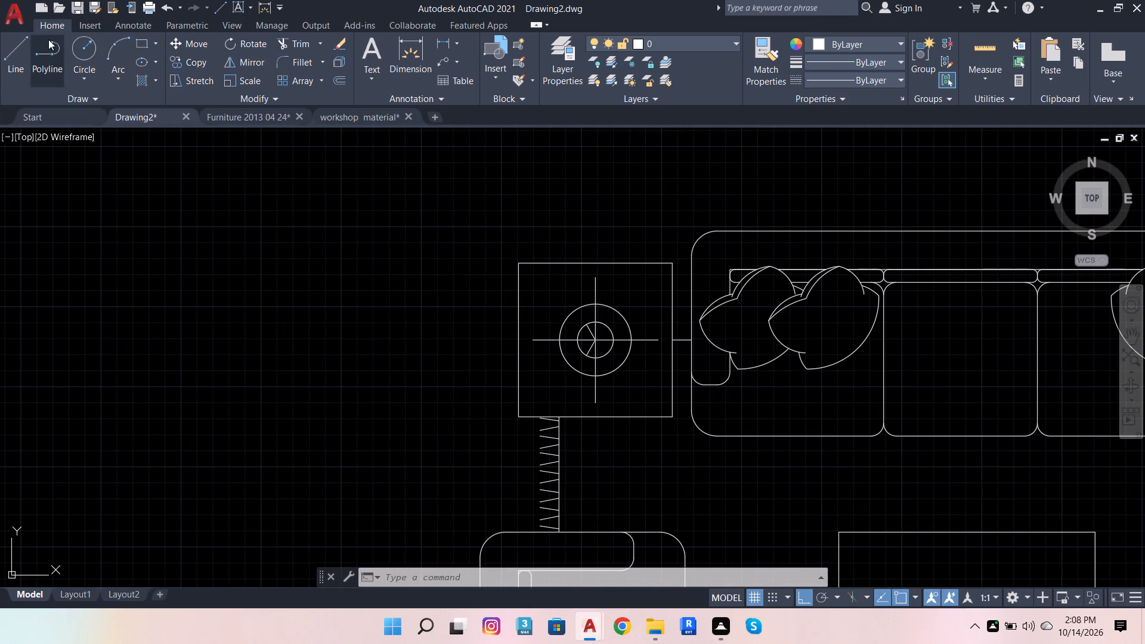
pyautogui.click(21, 51)
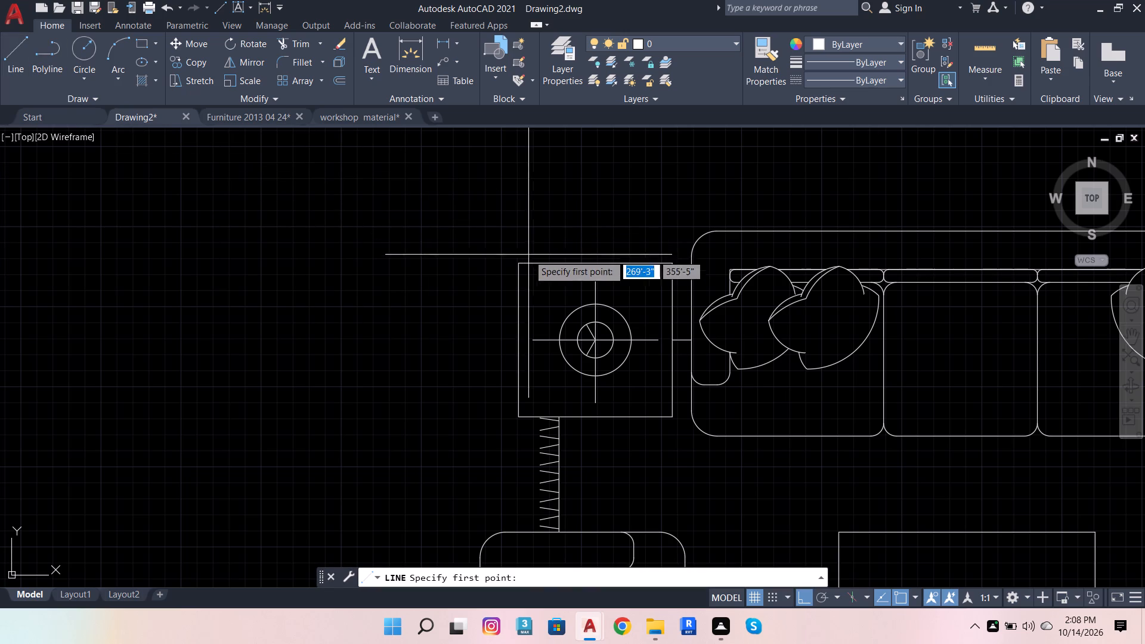
pyautogui.click(512, 300)
pyautogui.scroll(2, 638, 299)
pyautogui.press('1')
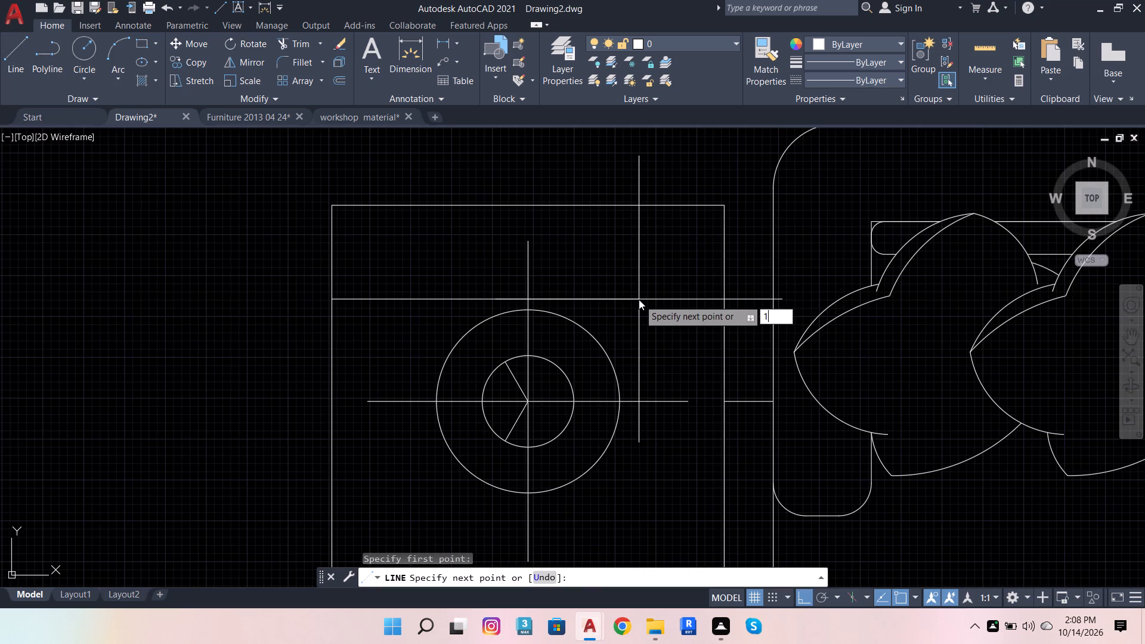
pyautogui.write("'6")
pyautogui.press('Return')
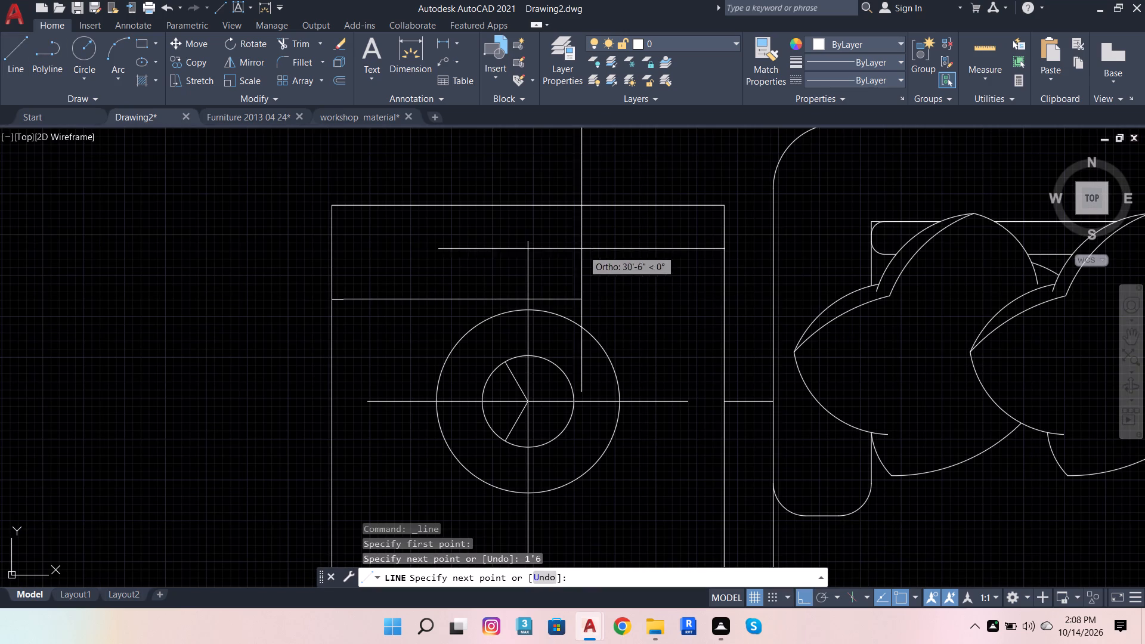
pyautogui.press('Escape')
# Scale the sofa set from the guide line's start until the left side table's width matches the 1'6" line.
pyautogui.click(381, 203)
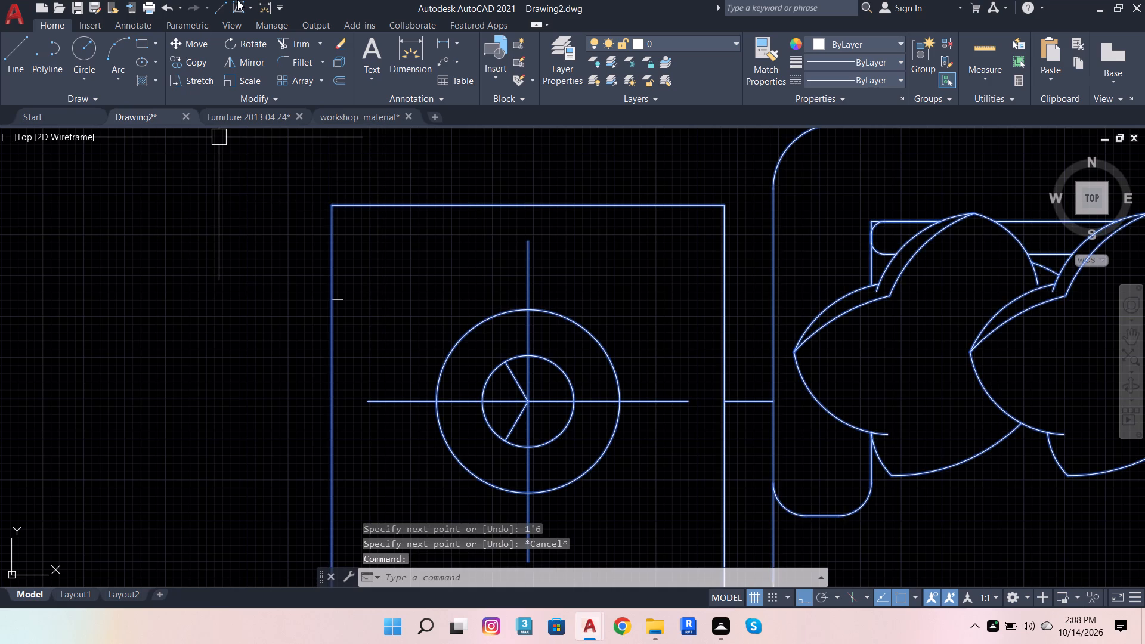
pyautogui.click(240, 77)
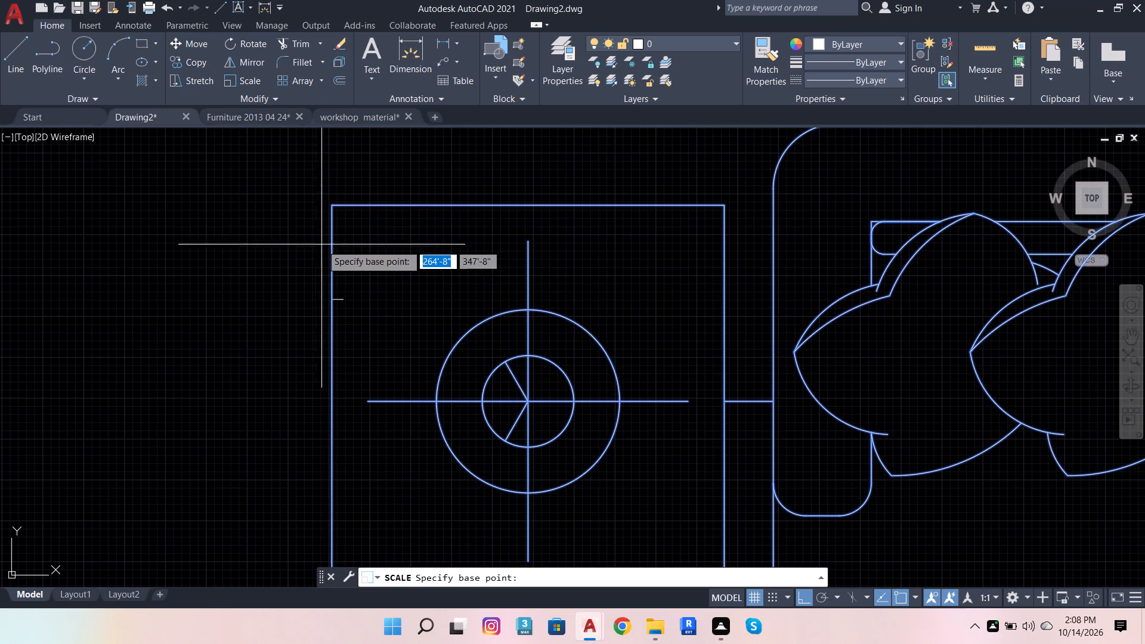
pyautogui.click(335, 299)
pyautogui.scroll(3, 354, 306)
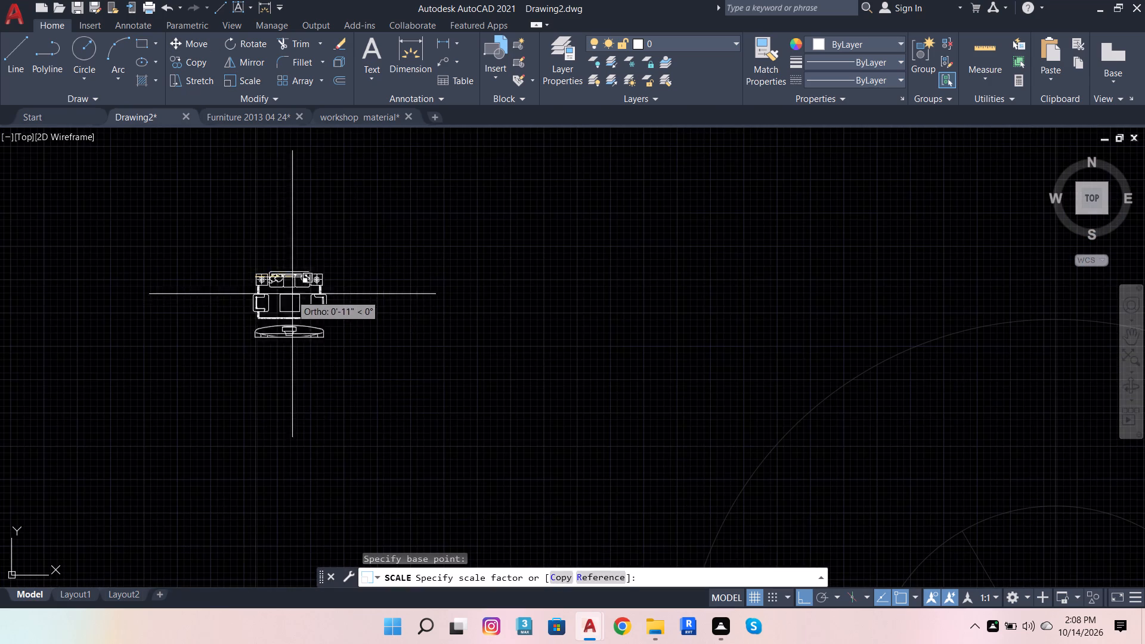
pyautogui.scroll(3, 299, 292)
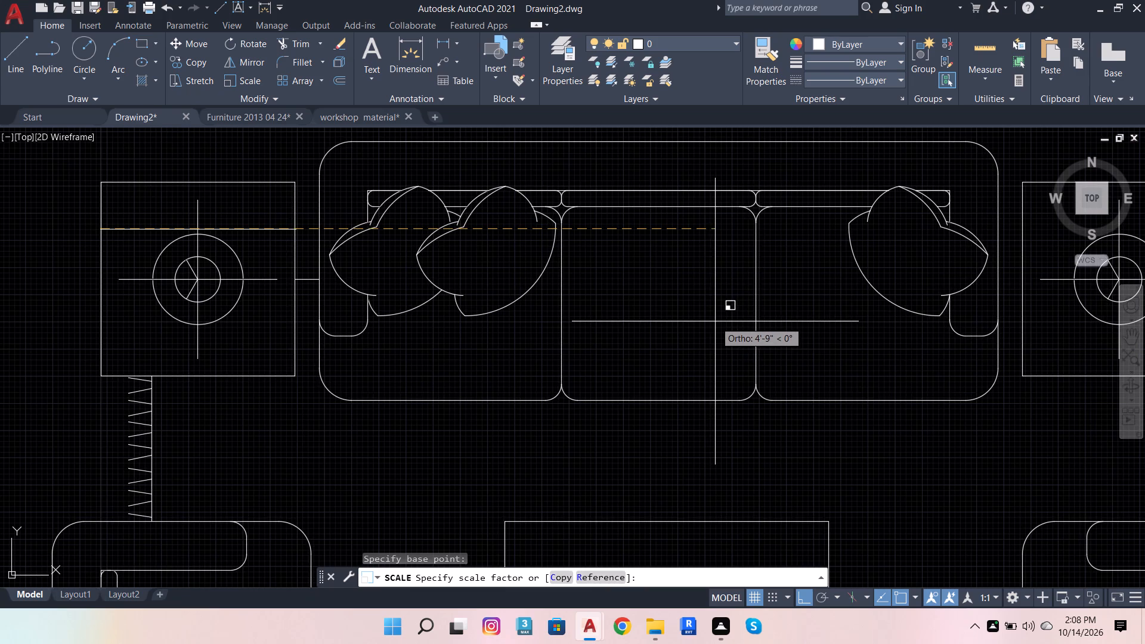
pyautogui.click(715, 321)
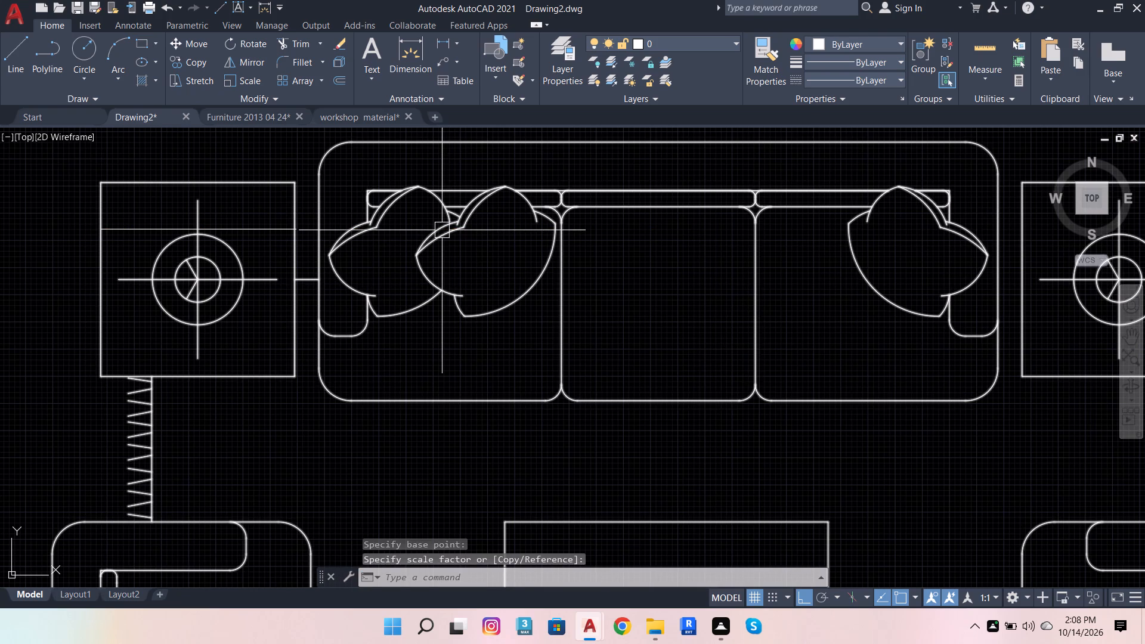
# Delete the horizontal guide line across the left side table.
pyautogui.click(222, 223)
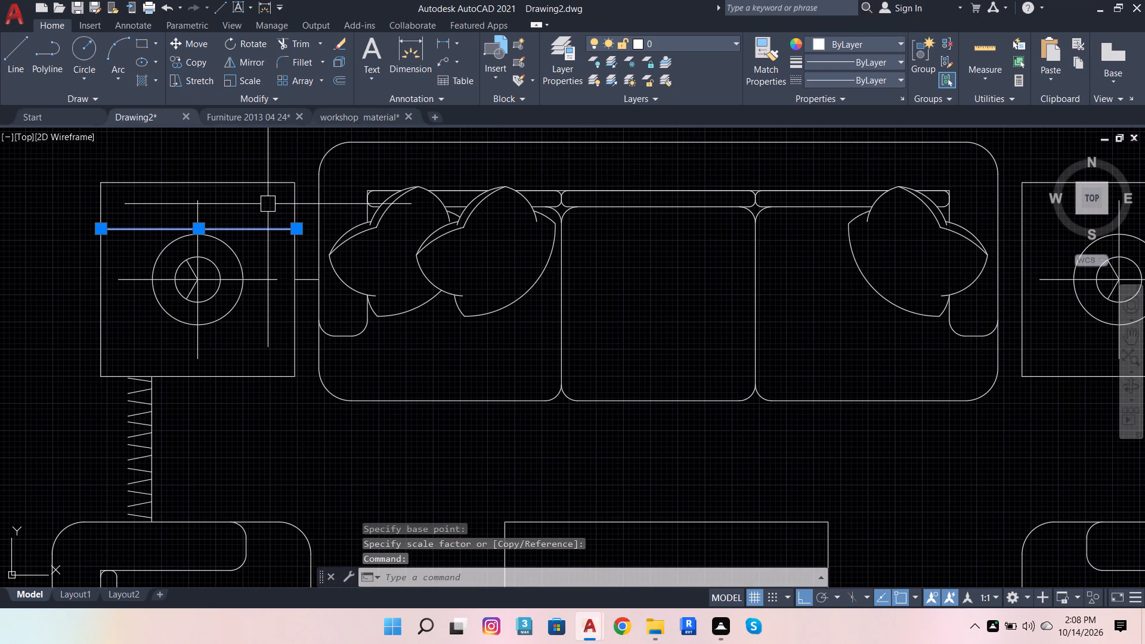
pyautogui.press('Delete')
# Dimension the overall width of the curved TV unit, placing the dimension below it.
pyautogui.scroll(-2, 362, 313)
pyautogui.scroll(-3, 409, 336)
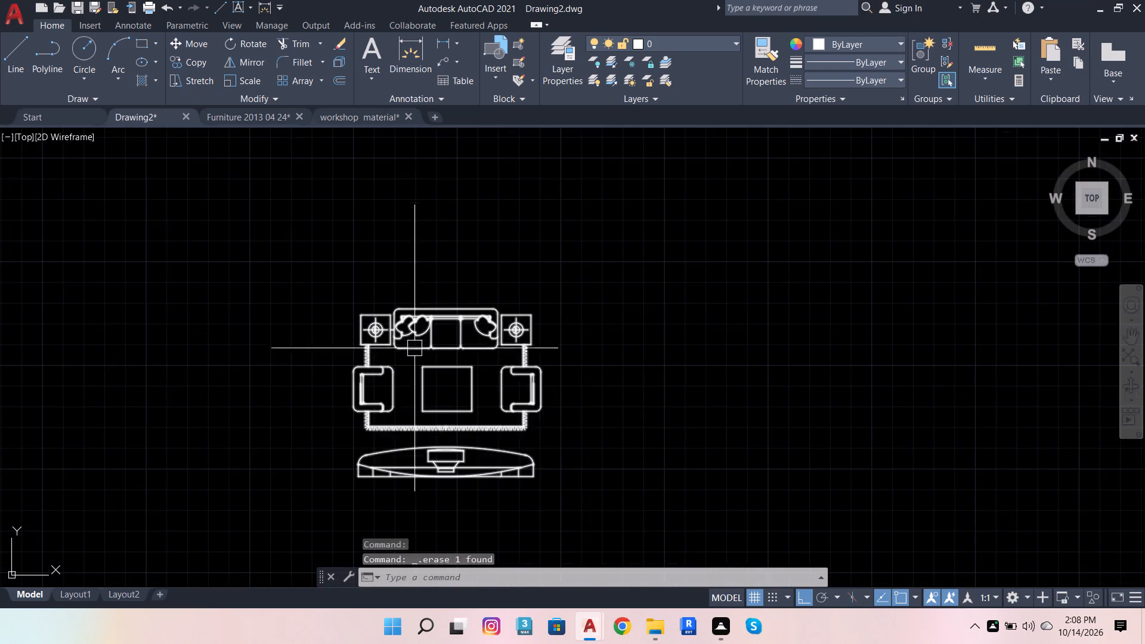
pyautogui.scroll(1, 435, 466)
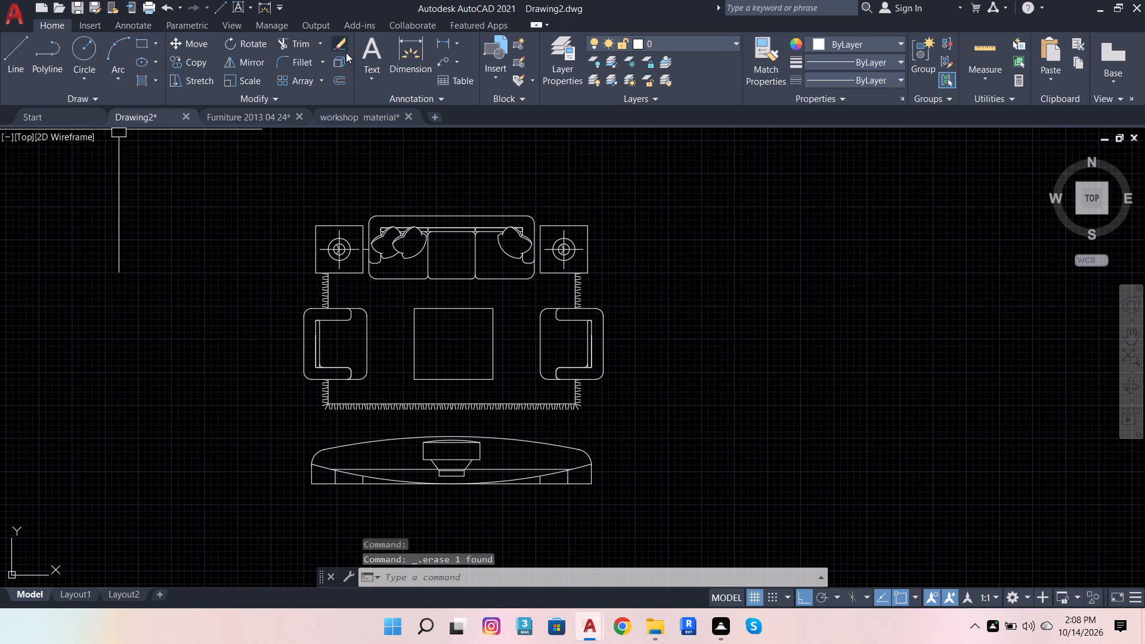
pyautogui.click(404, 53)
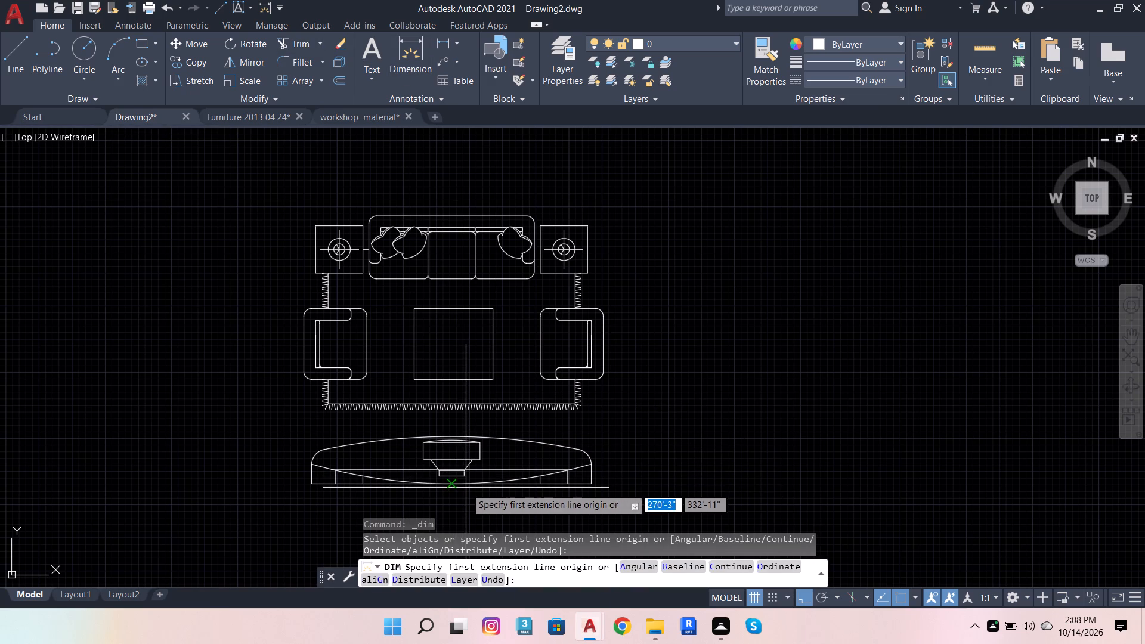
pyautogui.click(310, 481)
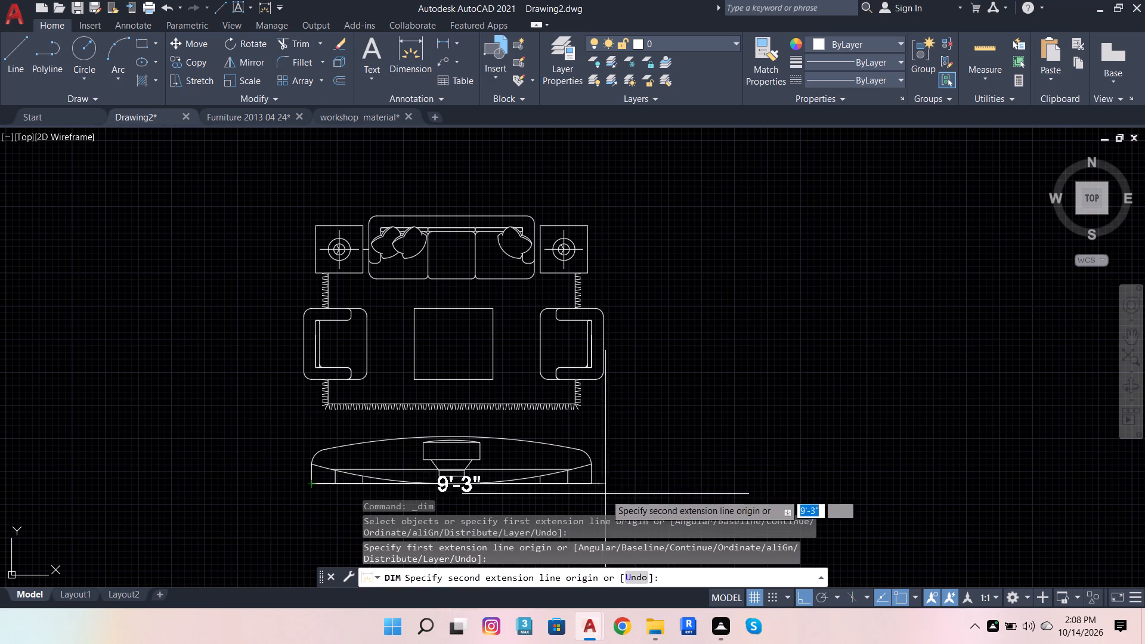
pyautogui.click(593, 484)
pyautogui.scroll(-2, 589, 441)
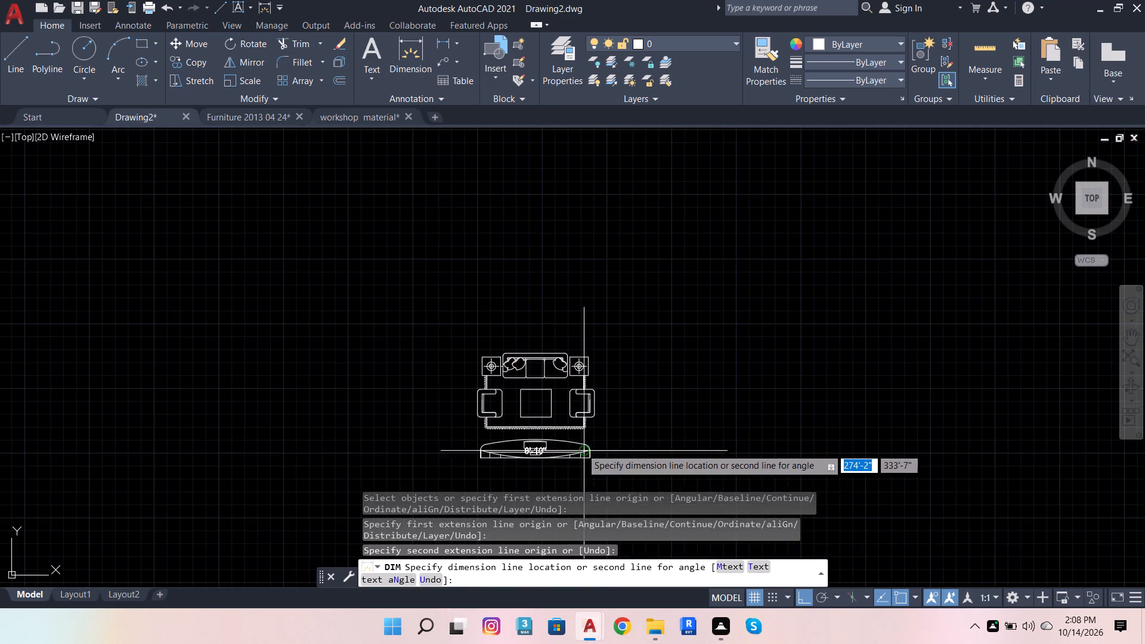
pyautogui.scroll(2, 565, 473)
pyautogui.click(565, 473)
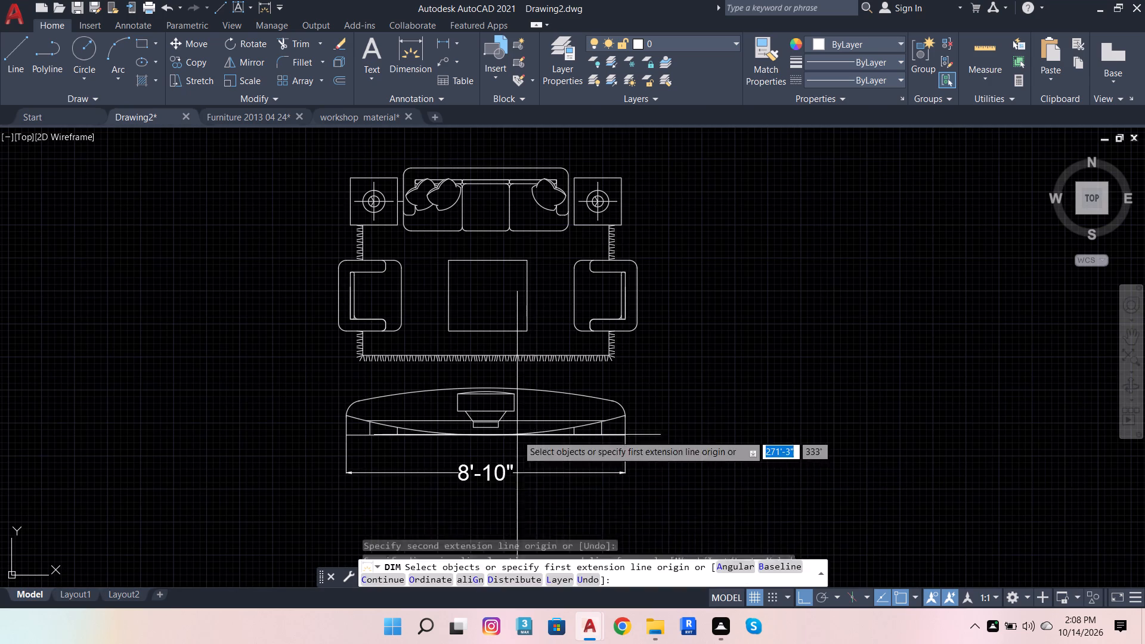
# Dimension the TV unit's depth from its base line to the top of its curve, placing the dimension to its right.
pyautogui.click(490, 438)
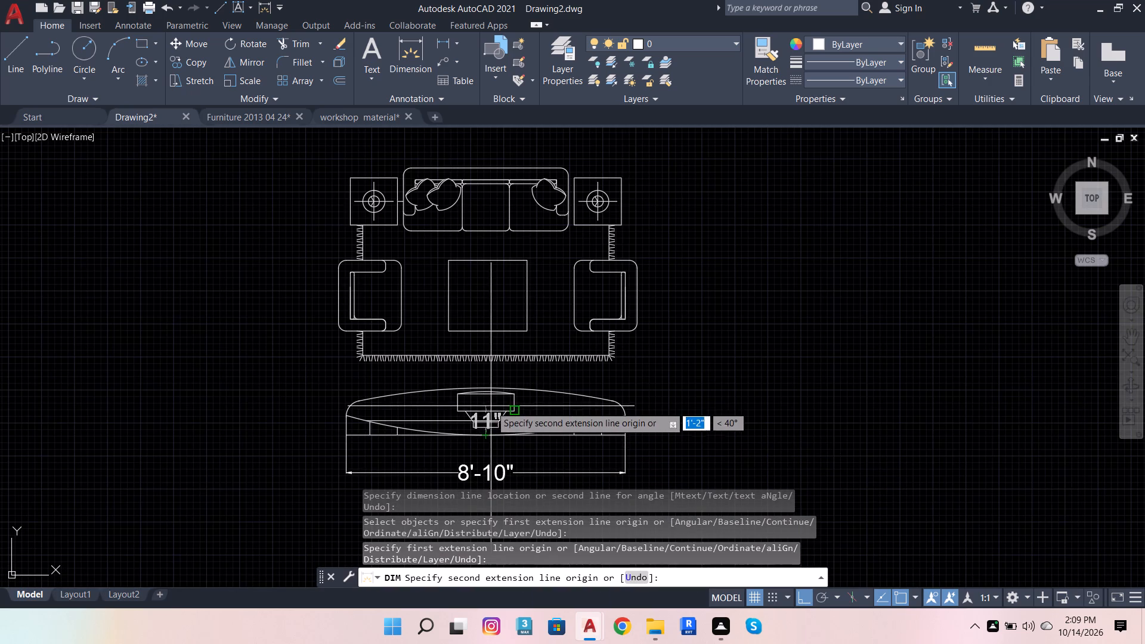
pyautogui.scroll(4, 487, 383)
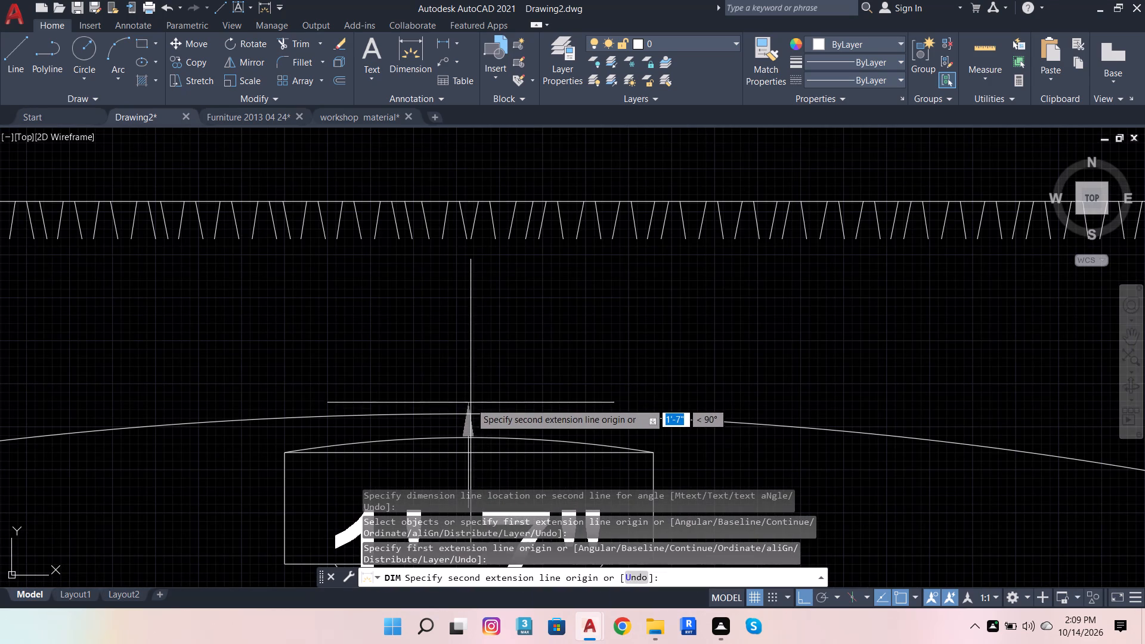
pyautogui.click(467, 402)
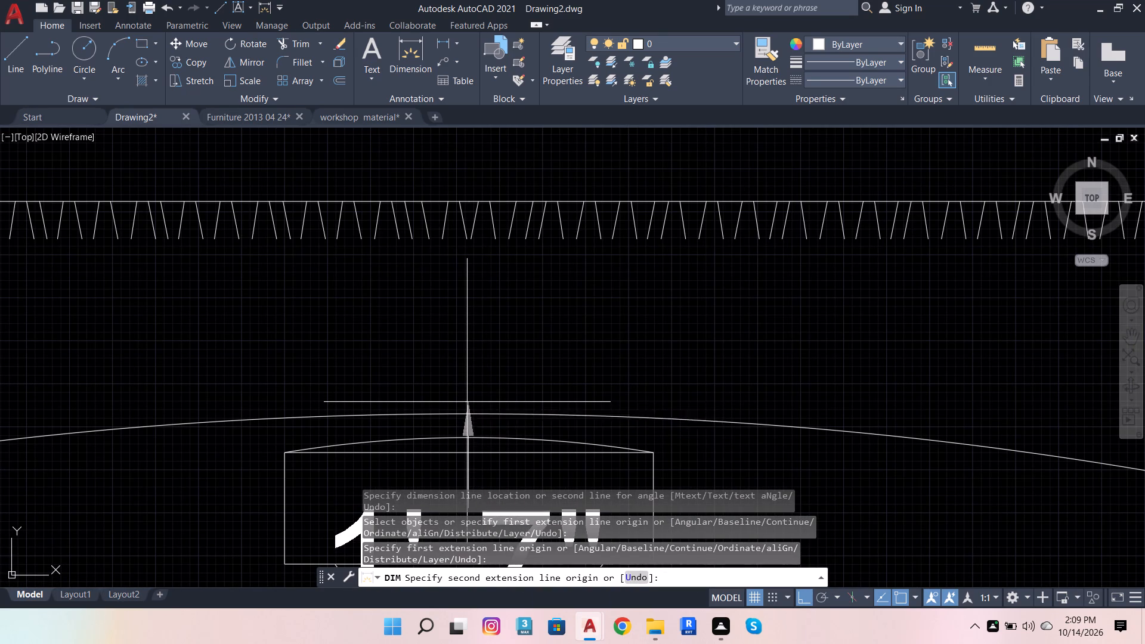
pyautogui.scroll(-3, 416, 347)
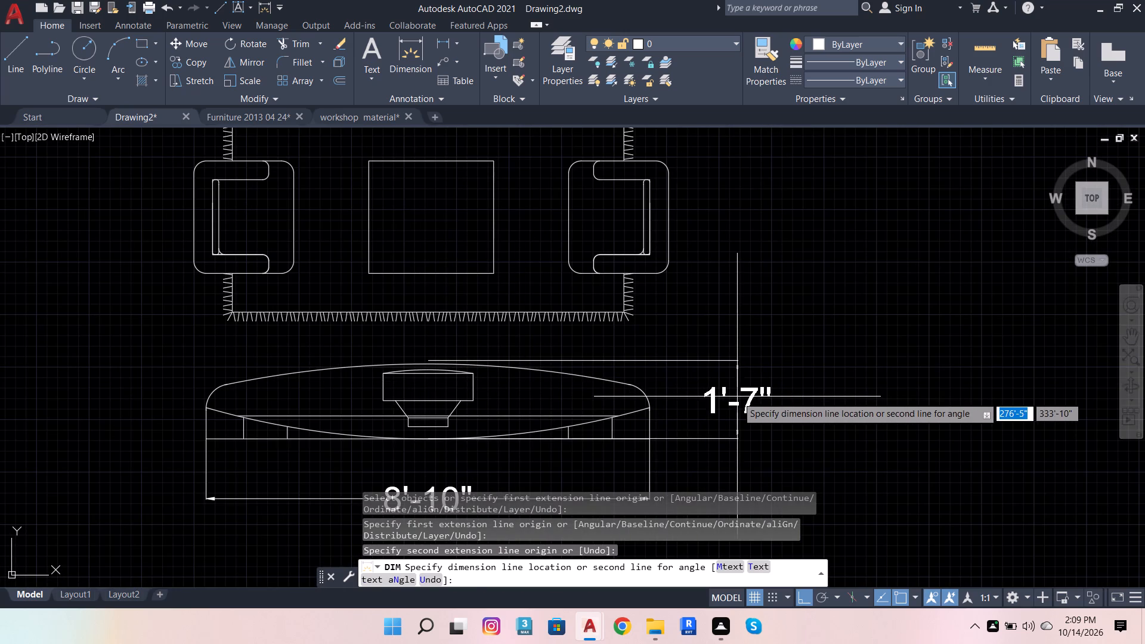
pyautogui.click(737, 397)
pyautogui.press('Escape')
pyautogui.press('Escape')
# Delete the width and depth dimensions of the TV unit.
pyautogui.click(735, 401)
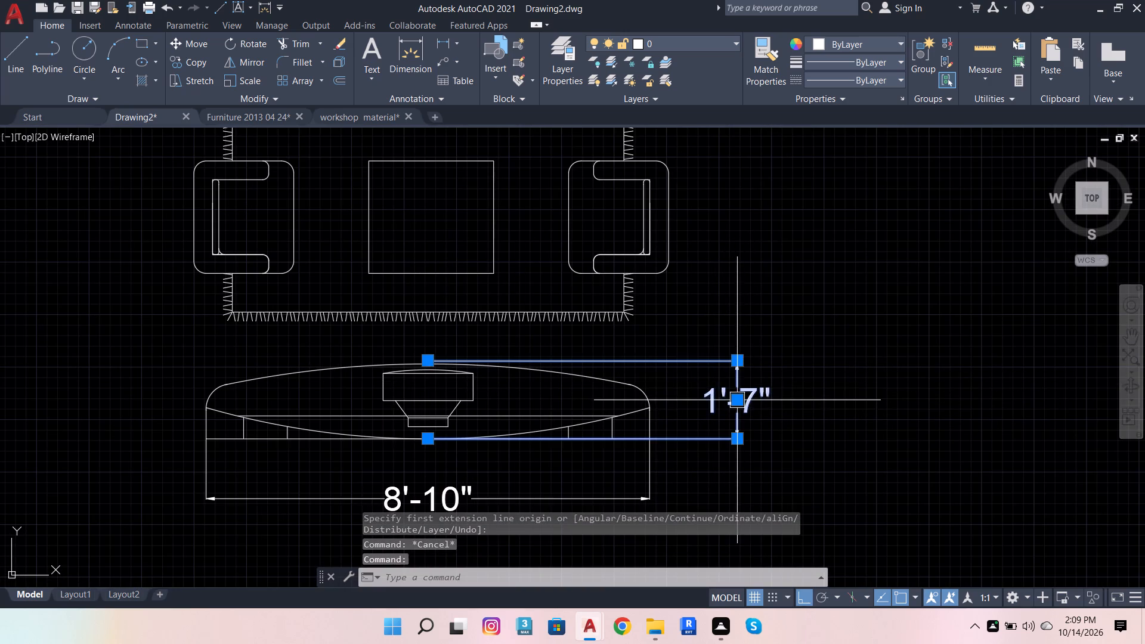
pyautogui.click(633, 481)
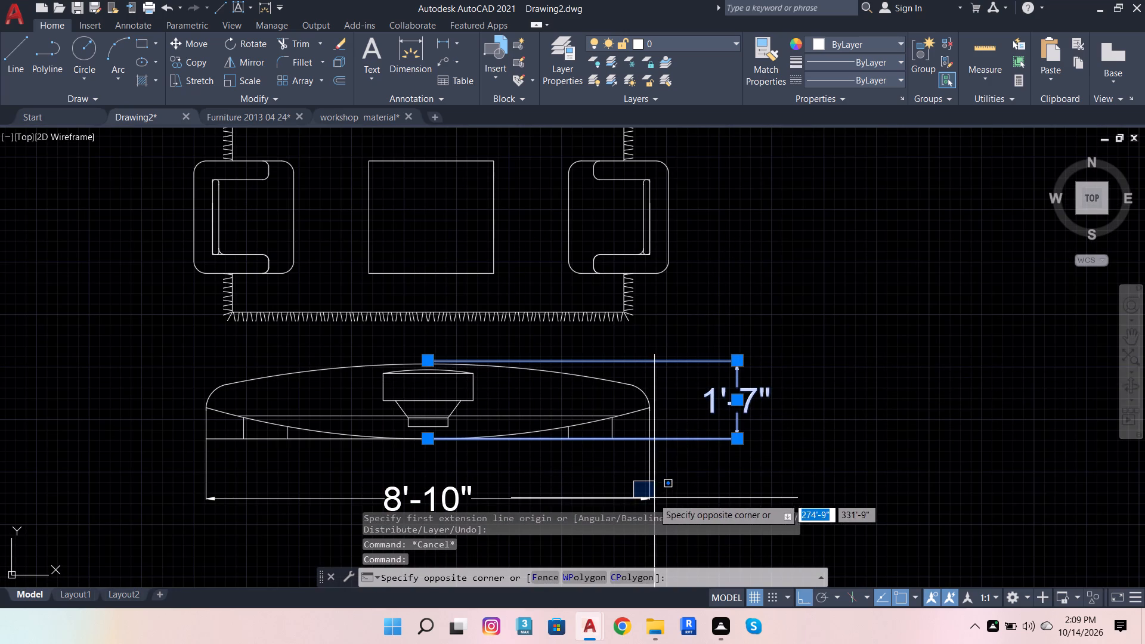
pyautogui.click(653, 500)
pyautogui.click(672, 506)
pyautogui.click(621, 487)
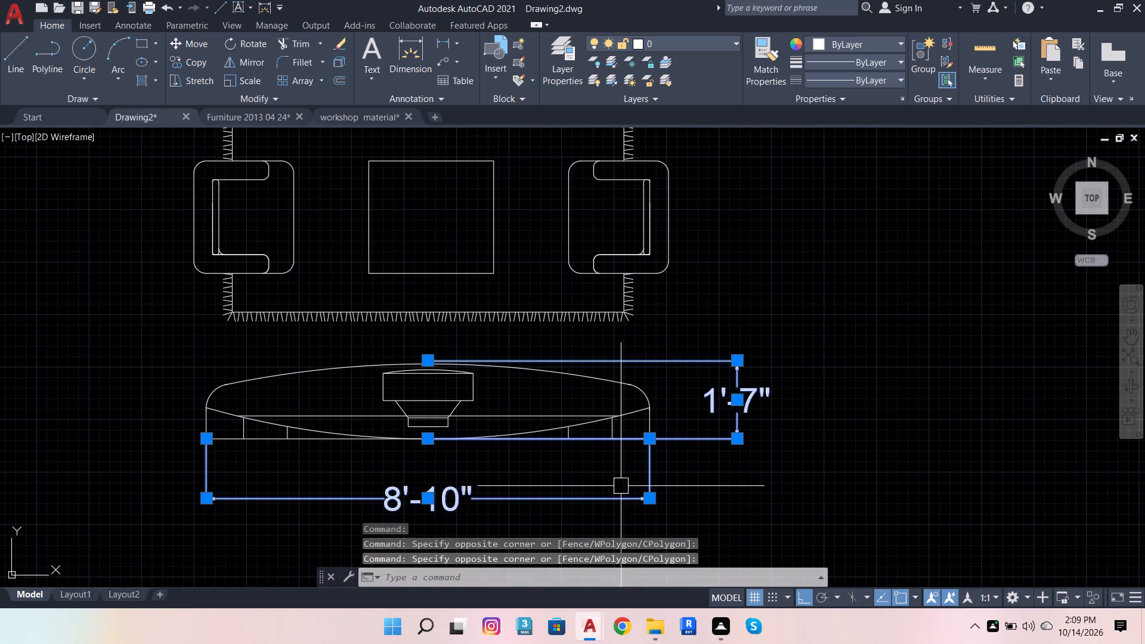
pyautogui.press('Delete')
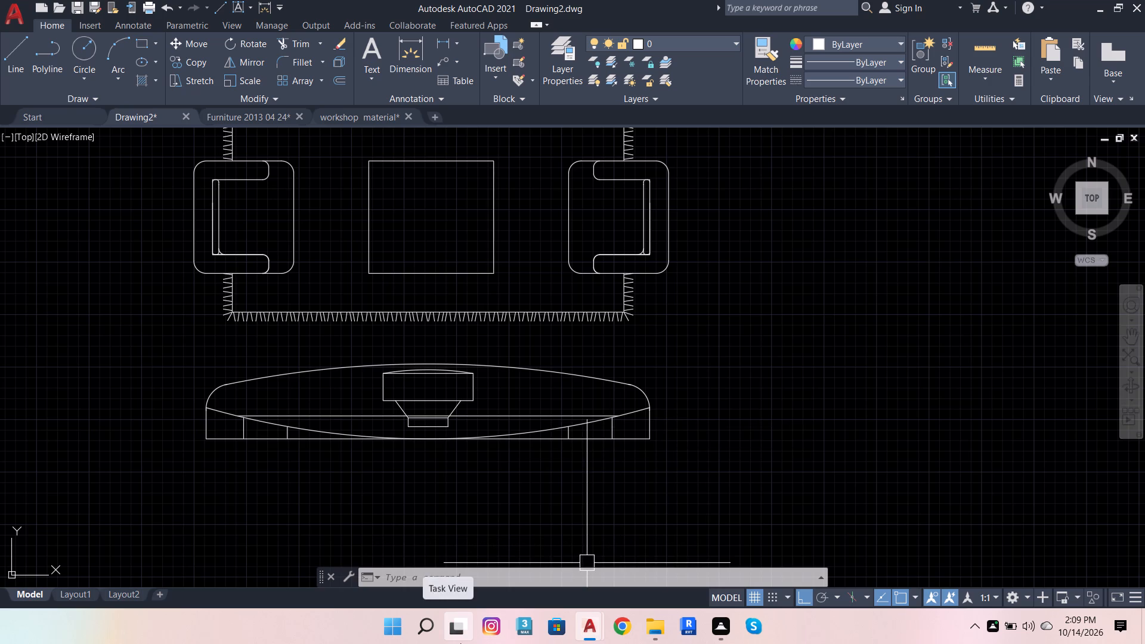
# Move the scaled sofa set with its TV unit to the upper-left corner of the floor plan.
pyautogui.scroll(-4, 679, 473)
pyautogui.click(647, 465)
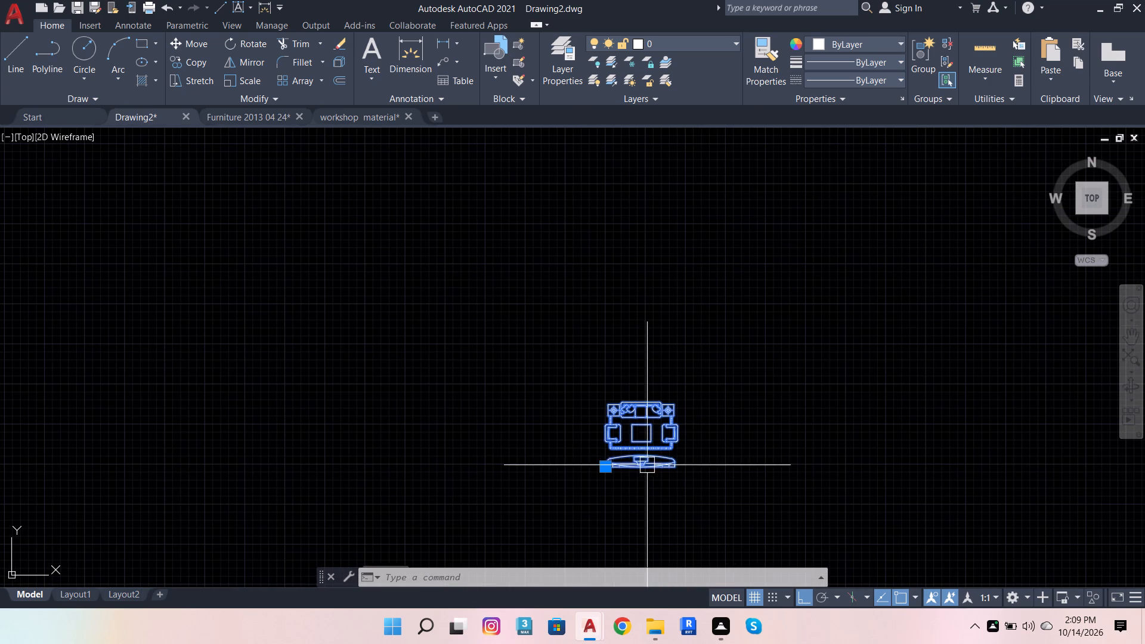
pyautogui.click(188, 42)
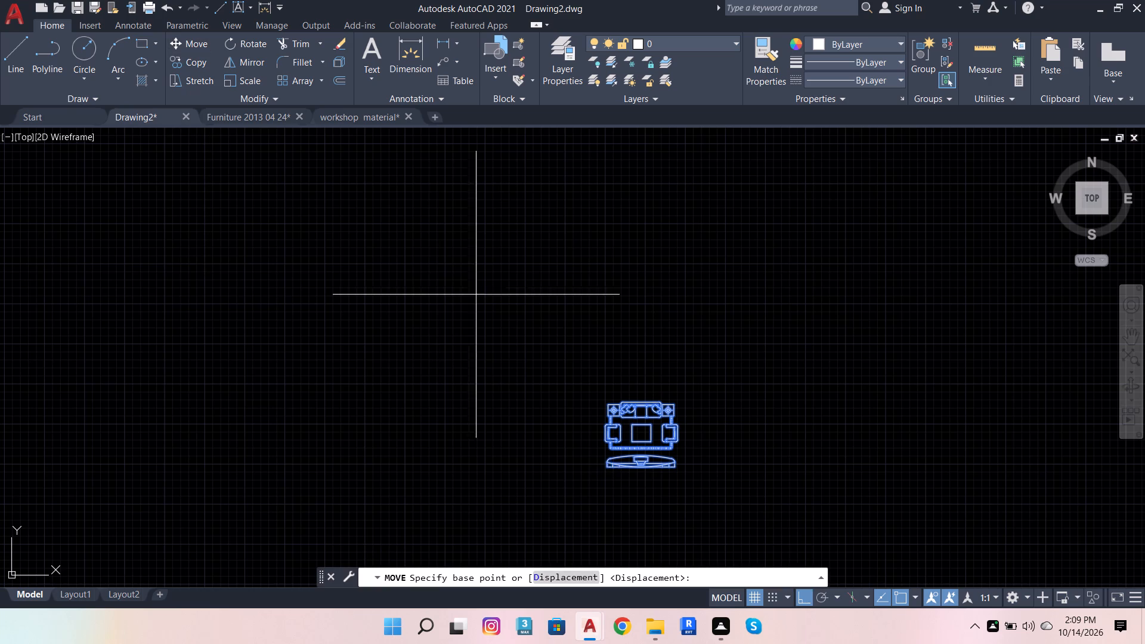
pyautogui.click(603, 439)
pyautogui.scroll(-8, 784, 399)
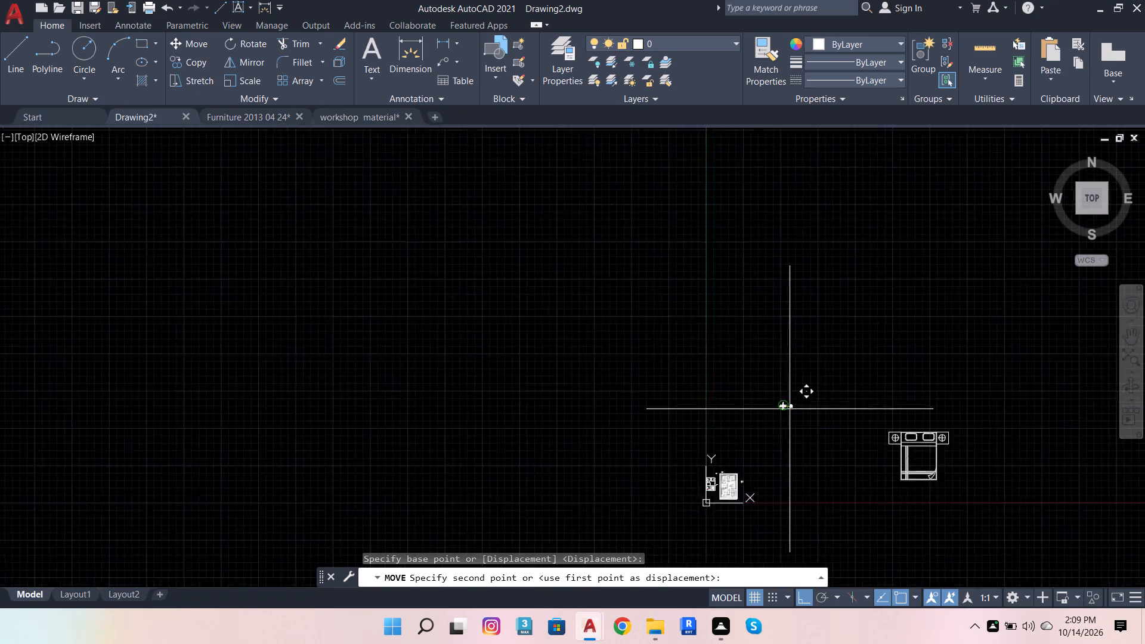
pyautogui.scroll(-1, 790, 409)
pyautogui.scroll(3, 769, 423)
pyautogui.scroll(4, 721, 464)
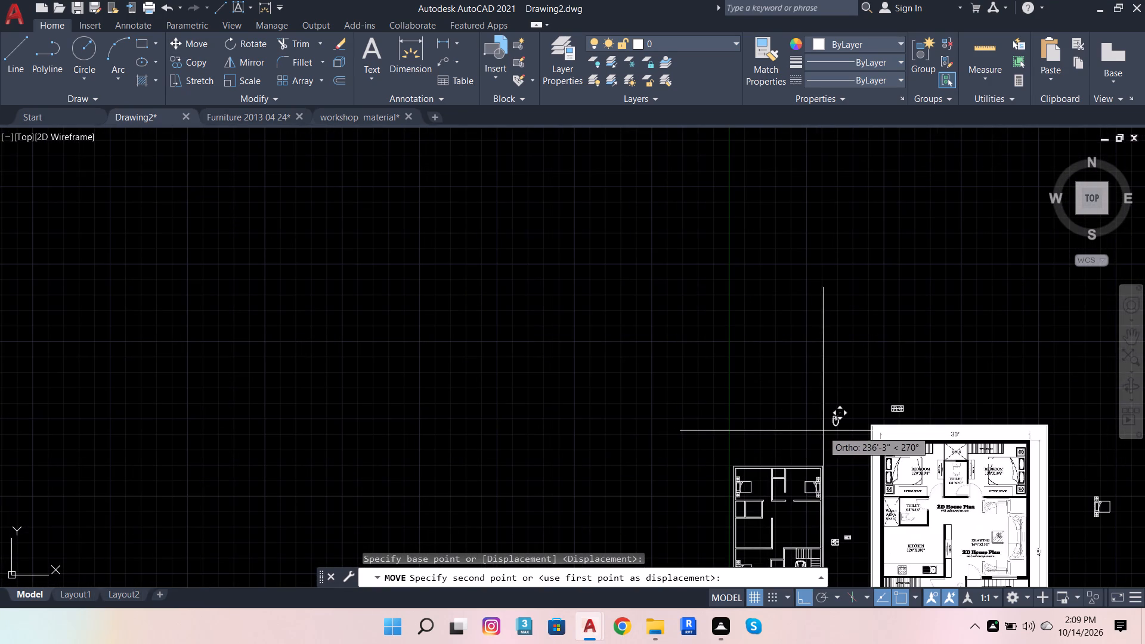
pyautogui.scroll(3, 739, 472)
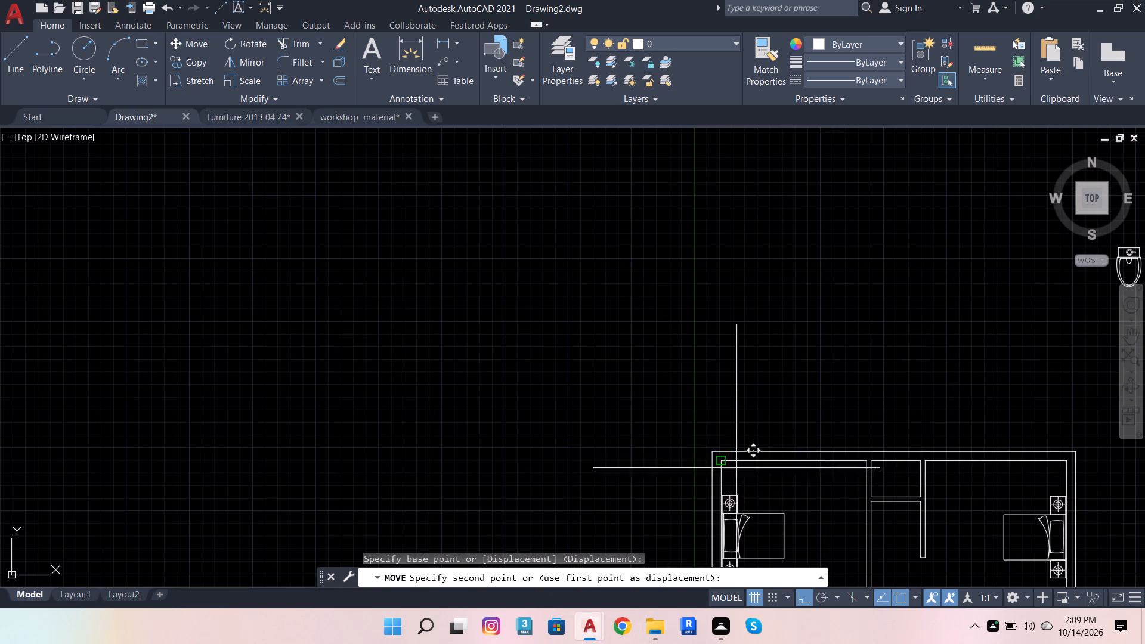
pyautogui.click(714, 447)
# Rotate the sofa set with its TV unit 90 degrees clockwise about the set's upper corner beside the sofa.
pyautogui.scroll(-1, 744, 348)
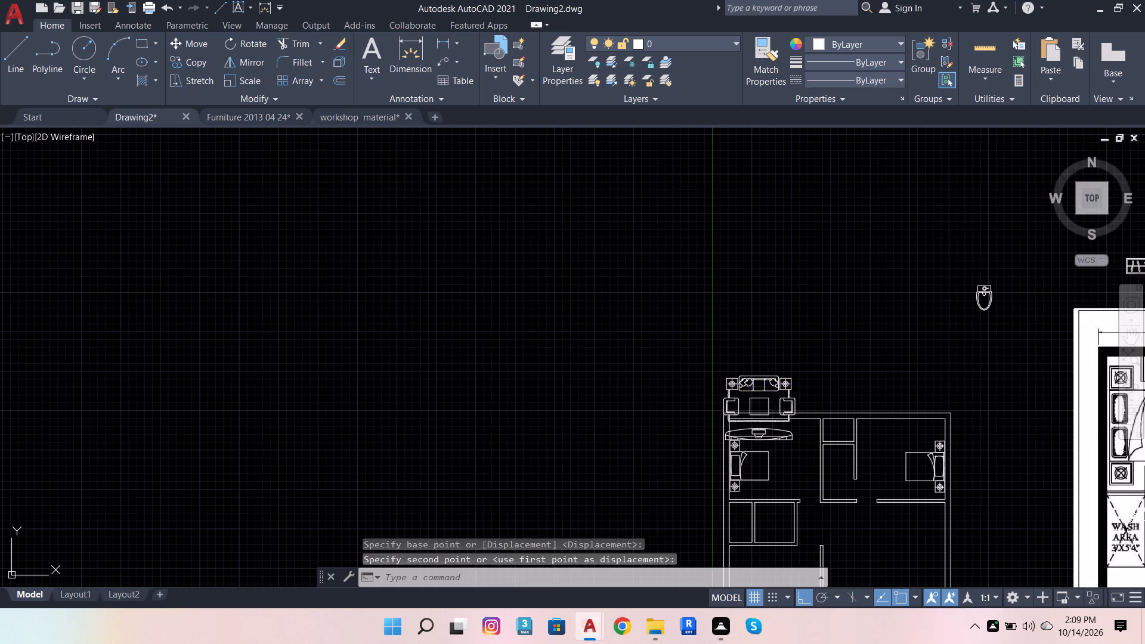
pyautogui.click(774, 388)
pyautogui.scroll(-2, 621, 322)
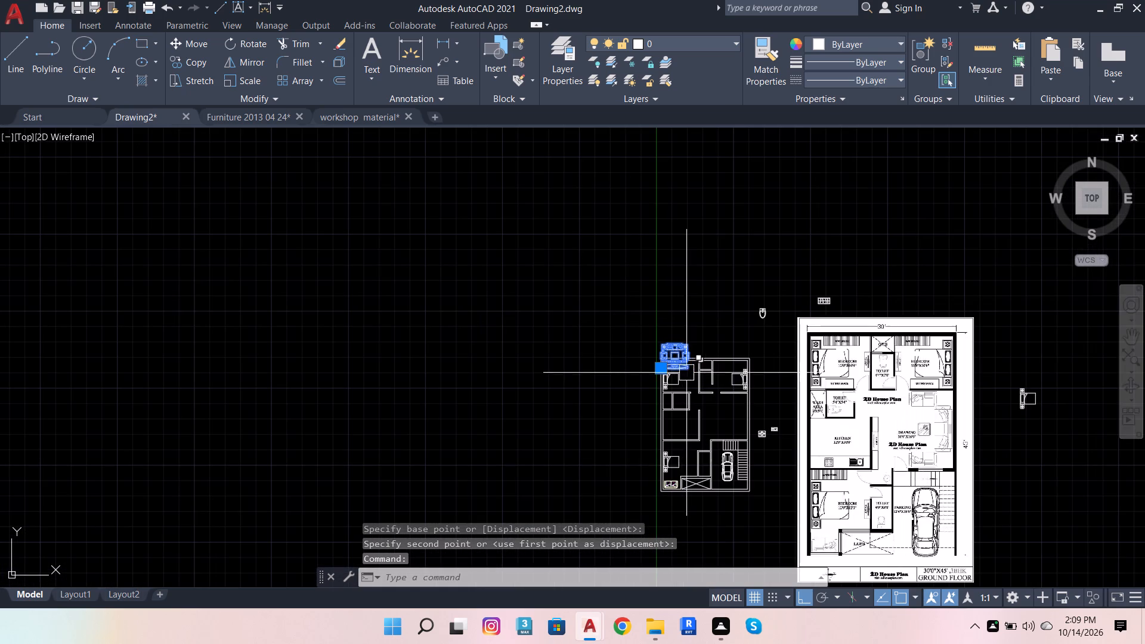
pyautogui.scroll(3, 682, 358)
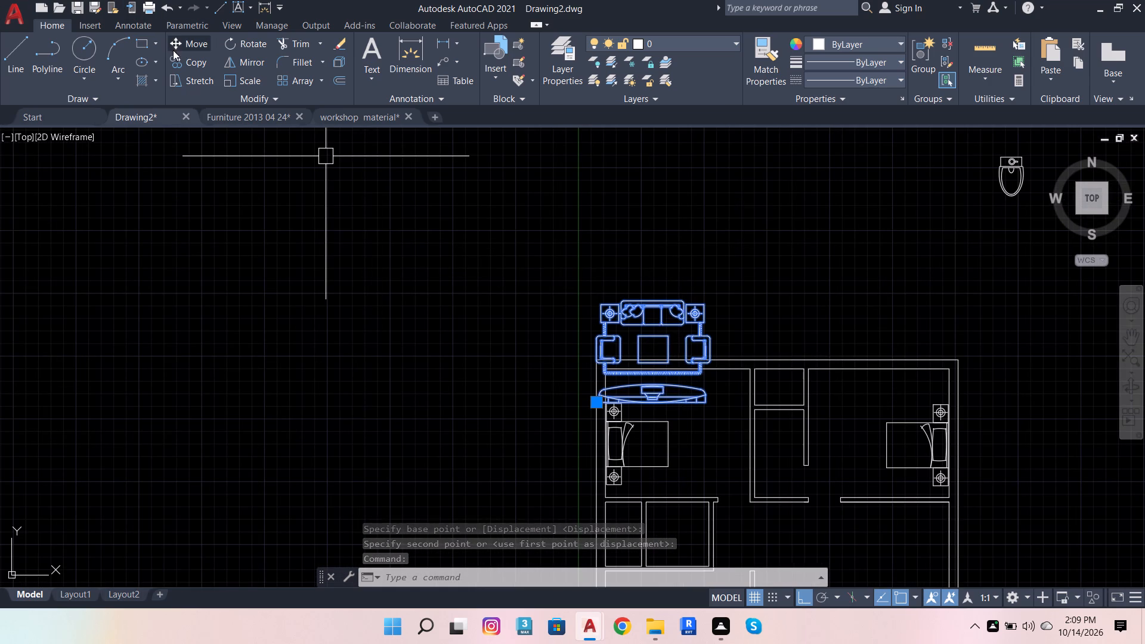
pyautogui.click(254, 47)
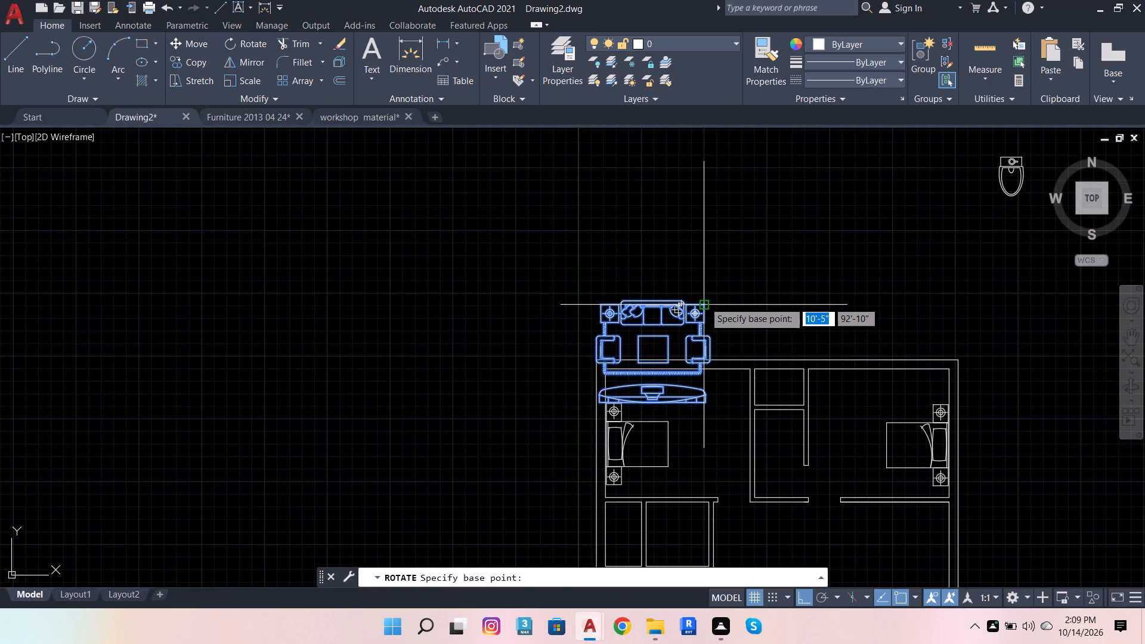
pyautogui.click(708, 302)
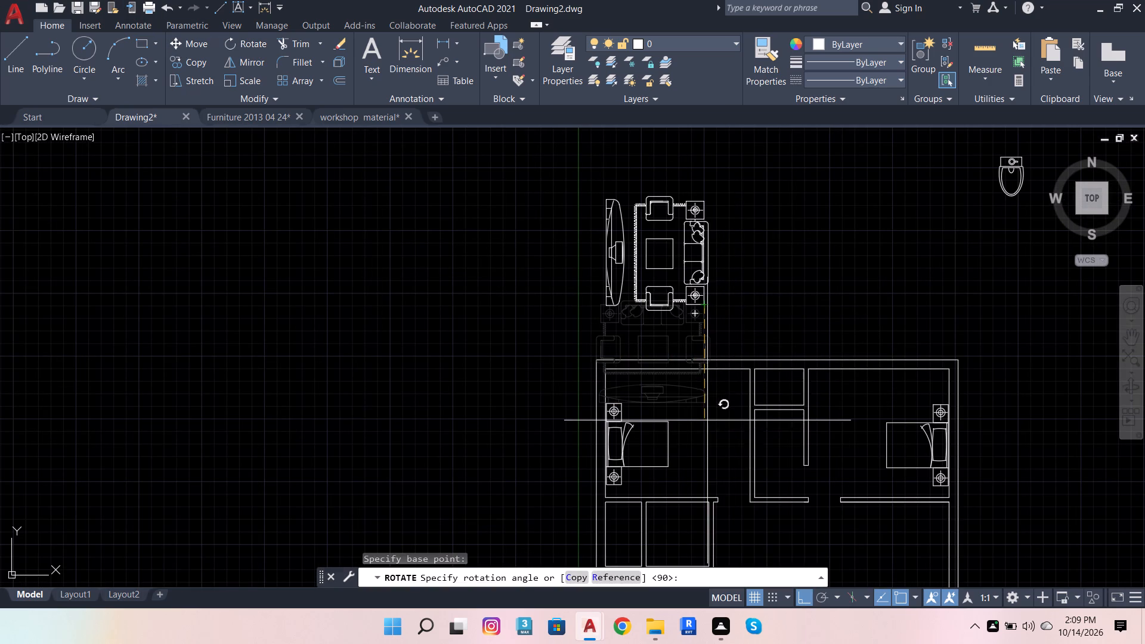
pyautogui.click(707, 420)
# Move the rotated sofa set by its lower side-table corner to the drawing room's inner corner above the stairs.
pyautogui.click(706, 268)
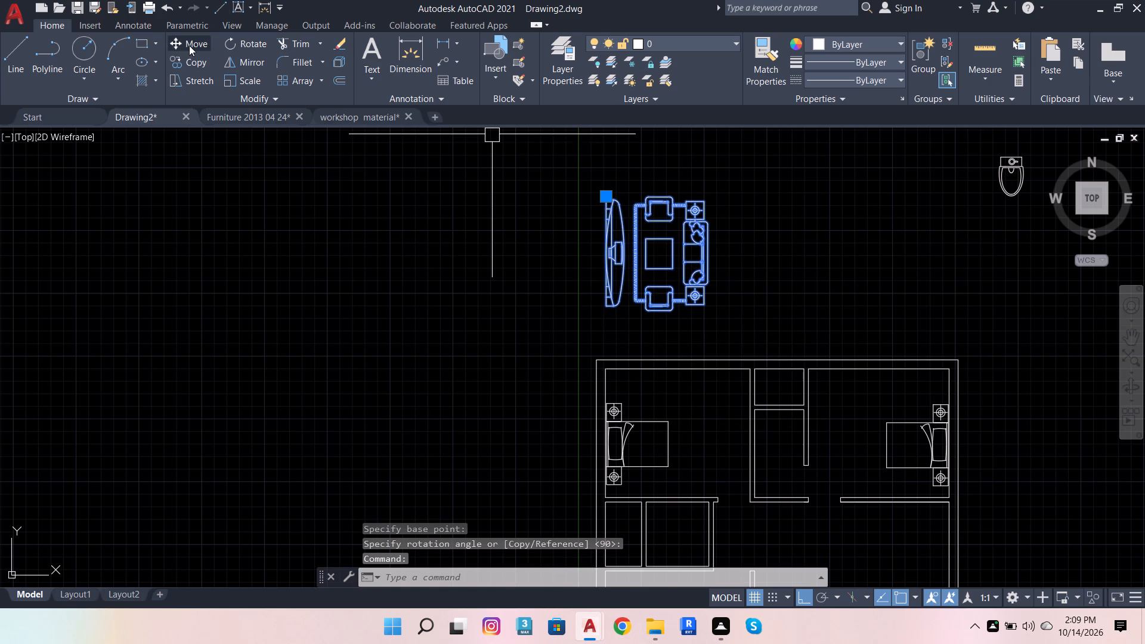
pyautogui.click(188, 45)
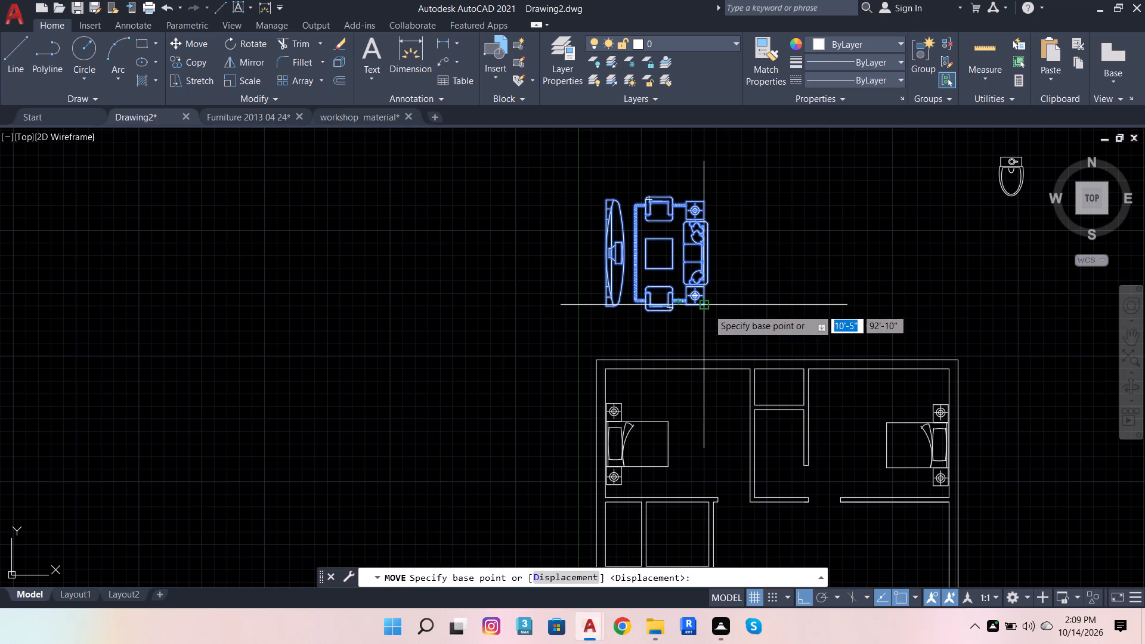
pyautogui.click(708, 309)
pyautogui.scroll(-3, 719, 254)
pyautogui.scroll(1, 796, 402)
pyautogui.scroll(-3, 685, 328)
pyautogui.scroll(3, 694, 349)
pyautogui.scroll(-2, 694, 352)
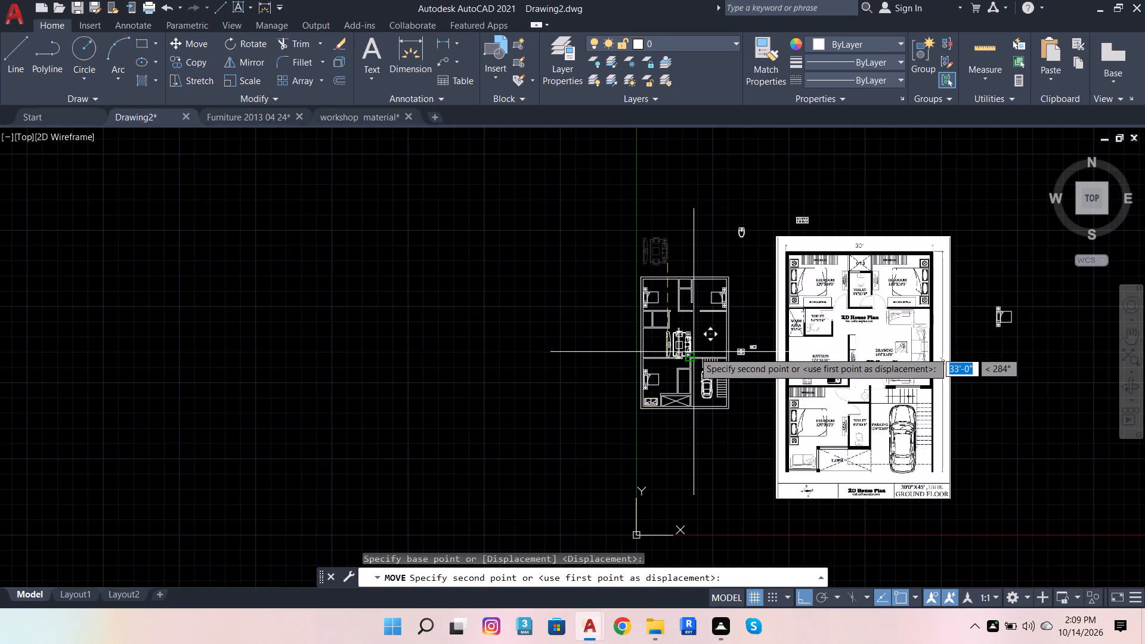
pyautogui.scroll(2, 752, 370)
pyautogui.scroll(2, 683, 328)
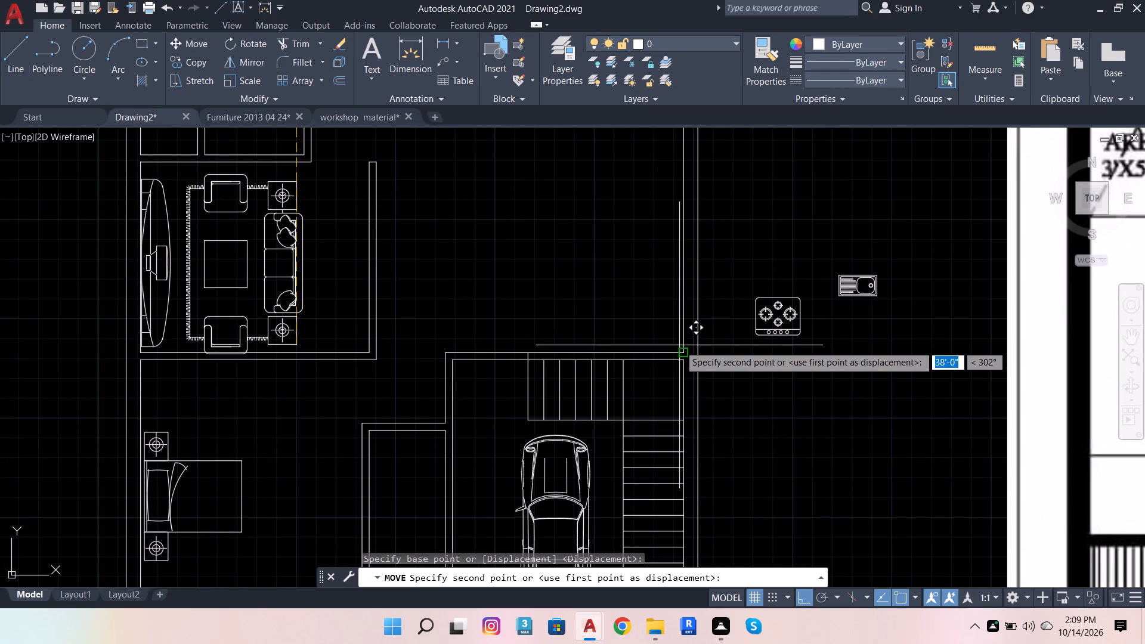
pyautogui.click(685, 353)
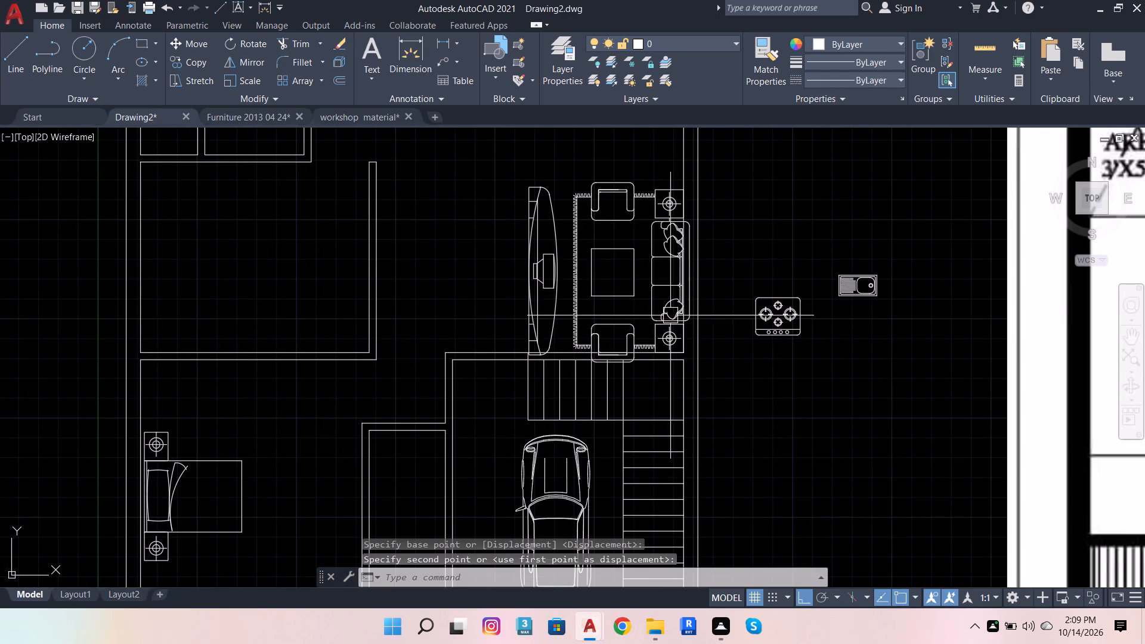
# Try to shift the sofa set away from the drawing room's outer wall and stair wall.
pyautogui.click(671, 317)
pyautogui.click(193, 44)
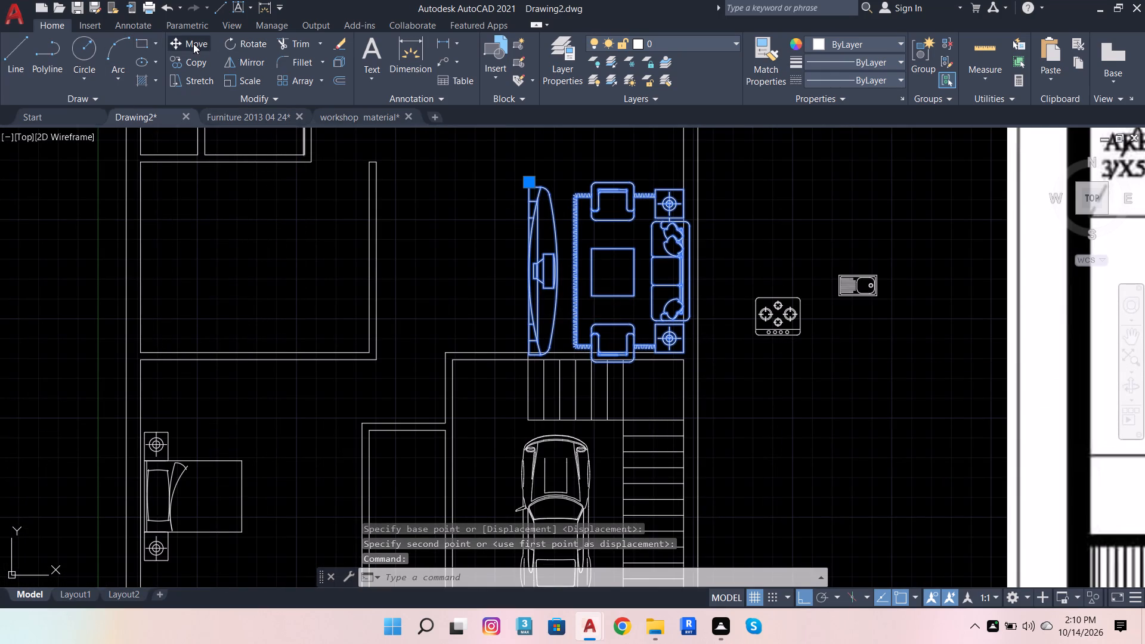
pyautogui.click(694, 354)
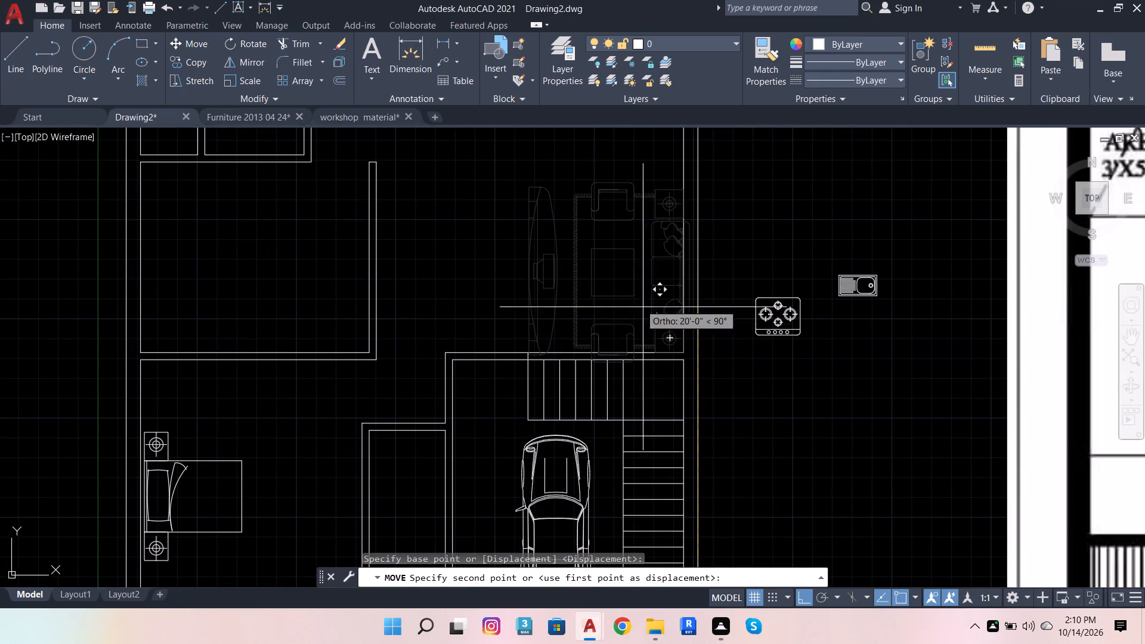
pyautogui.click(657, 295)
# With Ortho off, move the sofa set into the drawing room, slightly clear of the outer wall and stair wall.
pyautogui.scroll(-3, 659, 321)
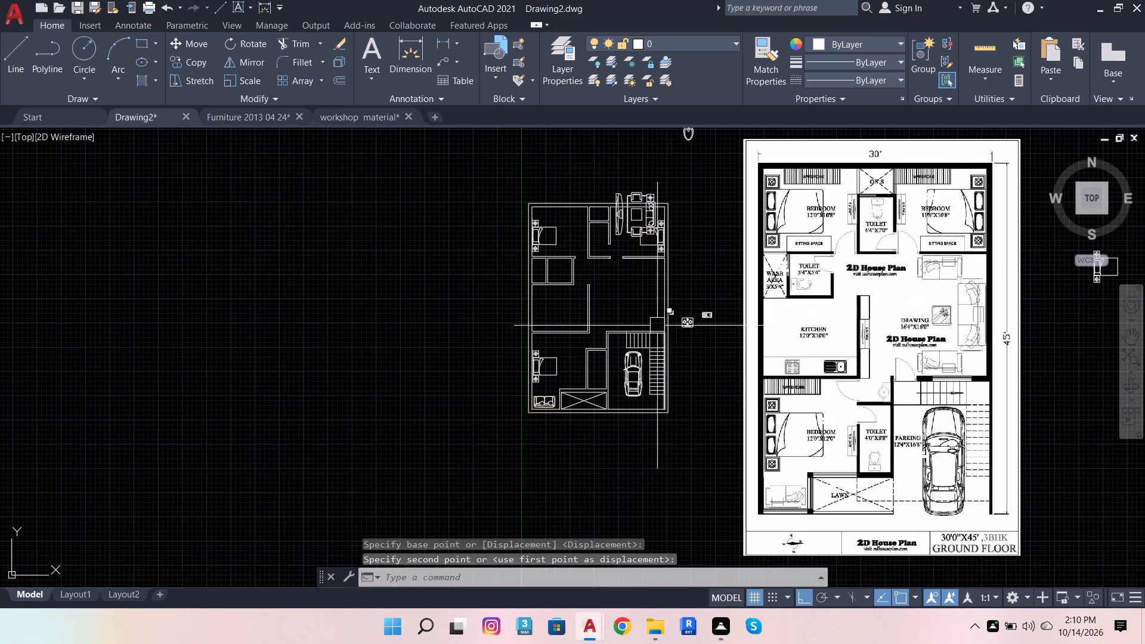
pyautogui.scroll(-3, 640, 320)
pyautogui.scroll(2, 827, 286)
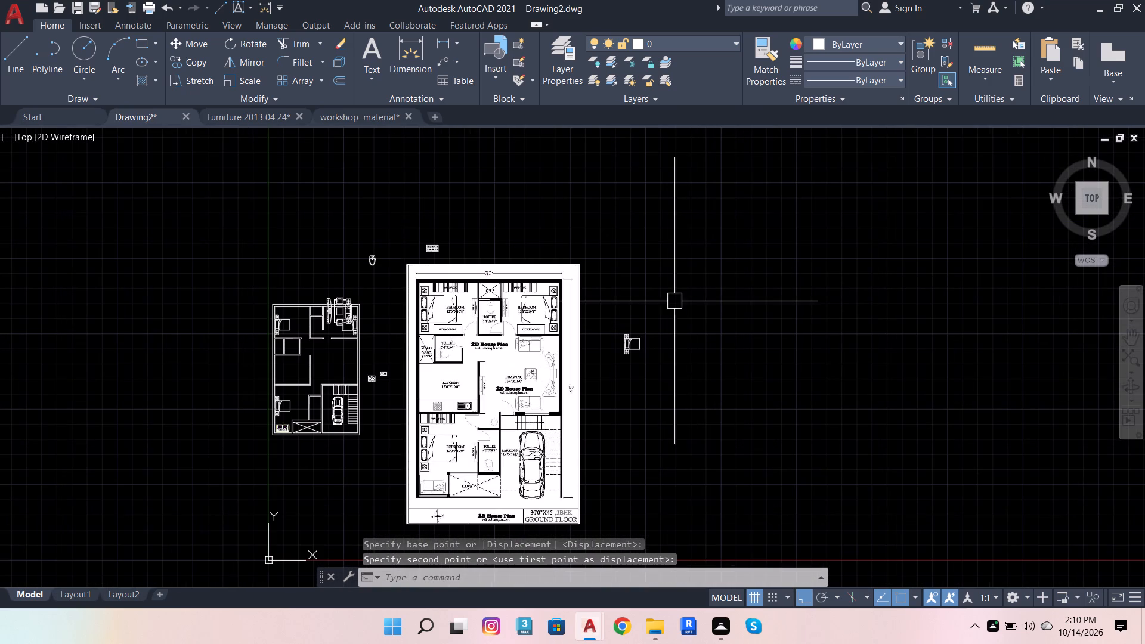
pyautogui.scroll(3, 280, 317)
pyautogui.click(414, 314)
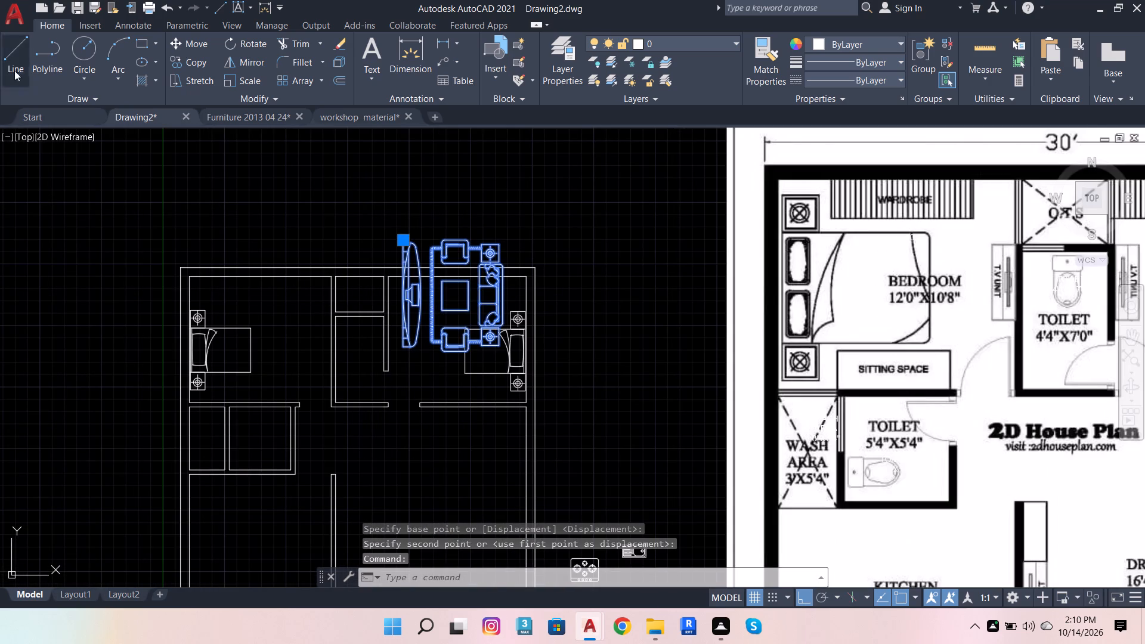
pyautogui.click(178, 41)
pyautogui.click(812, 596)
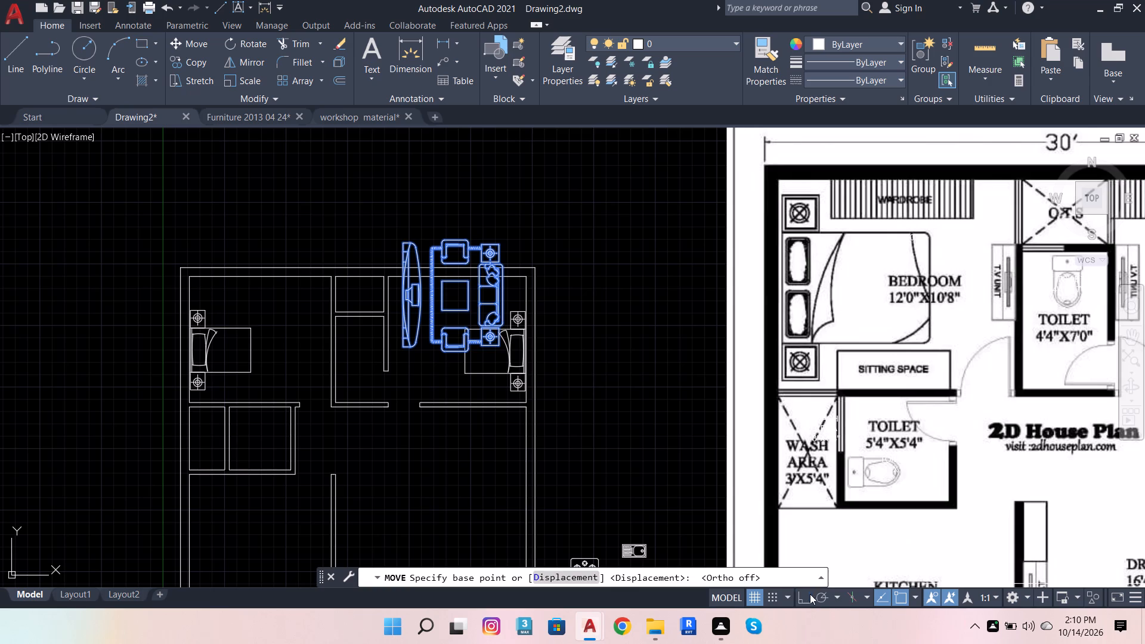
pyautogui.scroll(2, 472, 344)
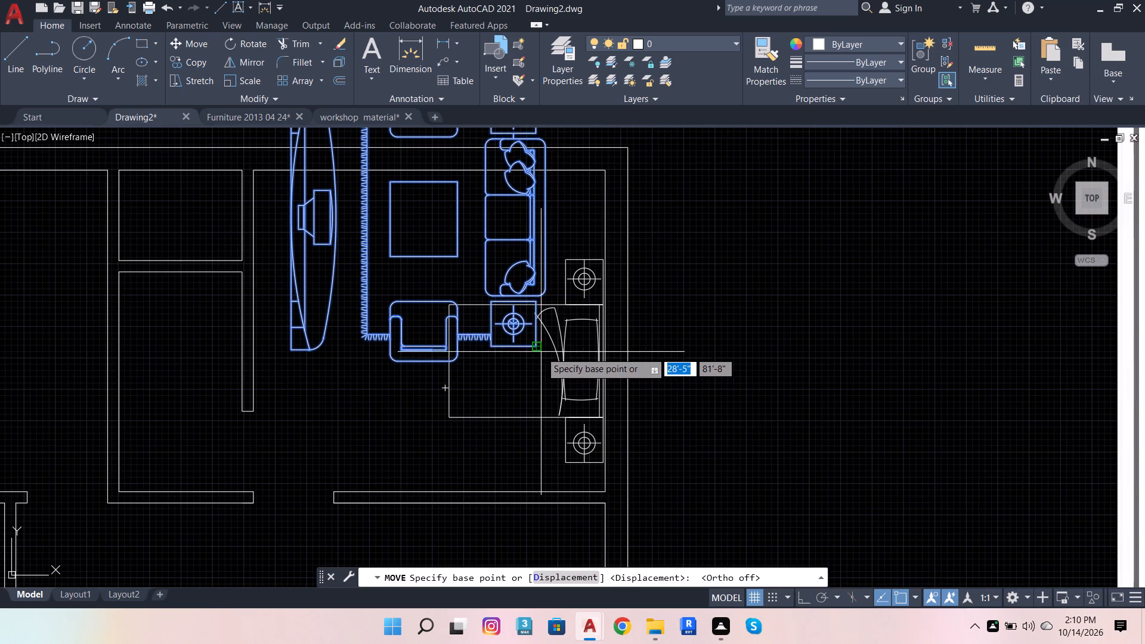
pyautogui.click(541, 352)
pyautogui.scroll(-3, 600, 315)
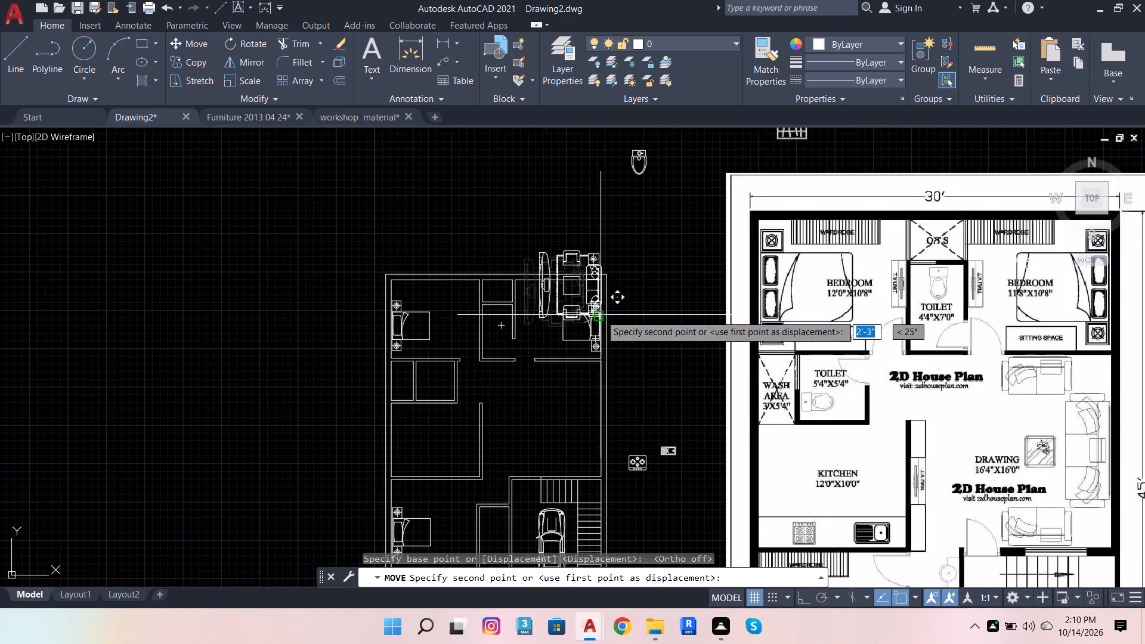
pyautogui.scroll(2, 575, 436)
pyautogui.scroll(-1, 599, 417)
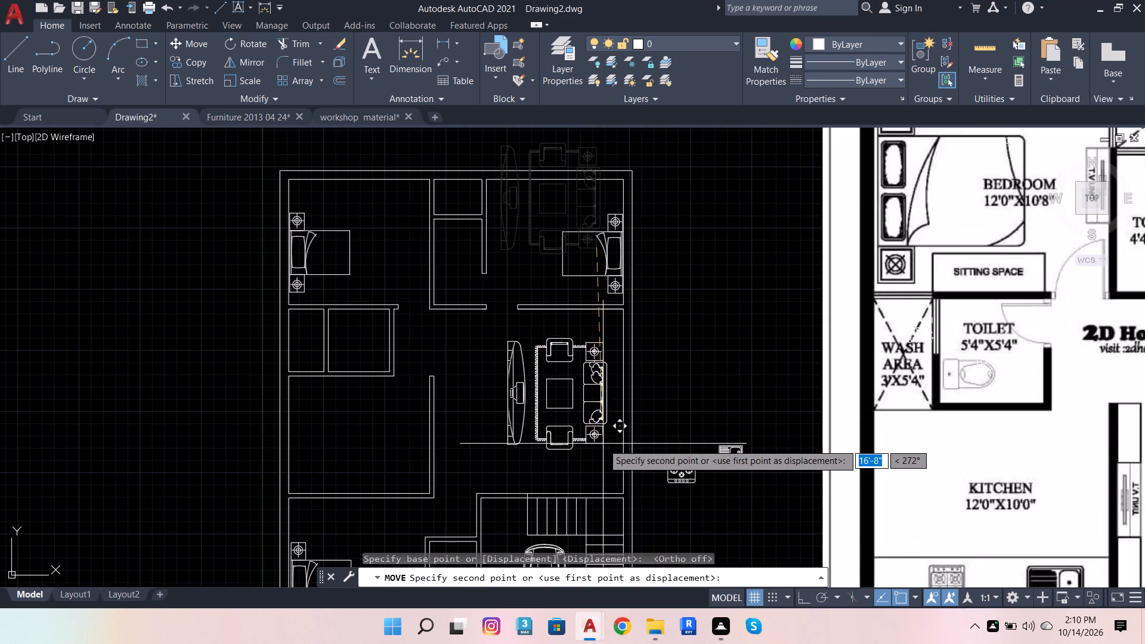
pyautogui.scroll(2, 605, 469)
pyautogui.scroll(-2, 635, 438)
pyautogui.scroll(2, 630, 459)
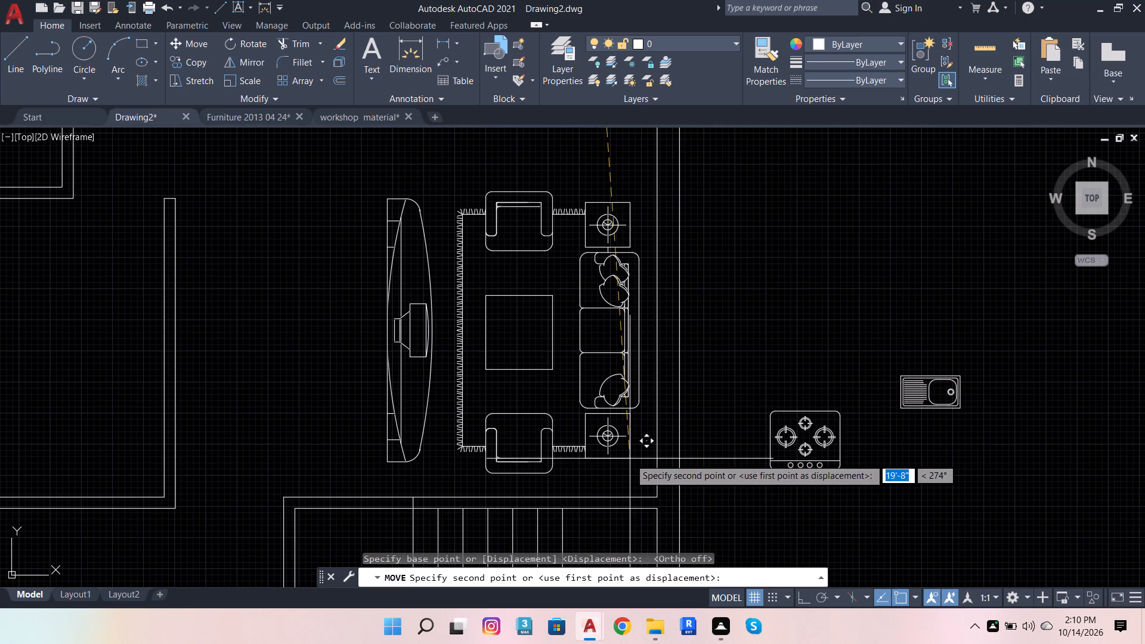
pyautogui.click(636, 477)
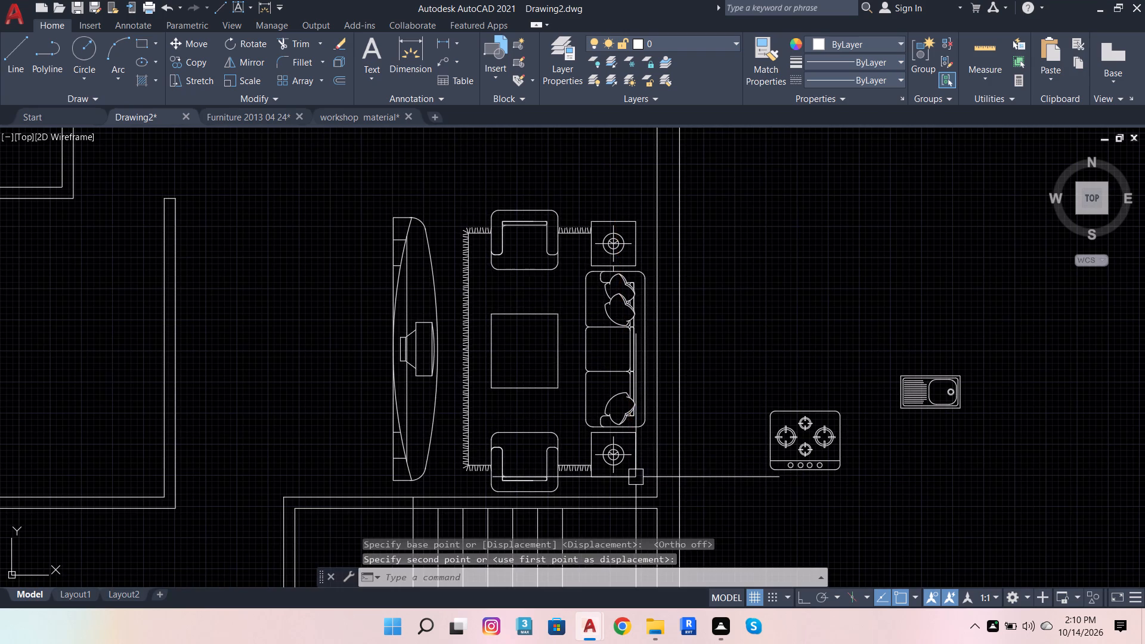
# Open the sofa set's block definition in the Block Editor.
pyautogui.click(448, 361)
pyautogui.click(401, 332)
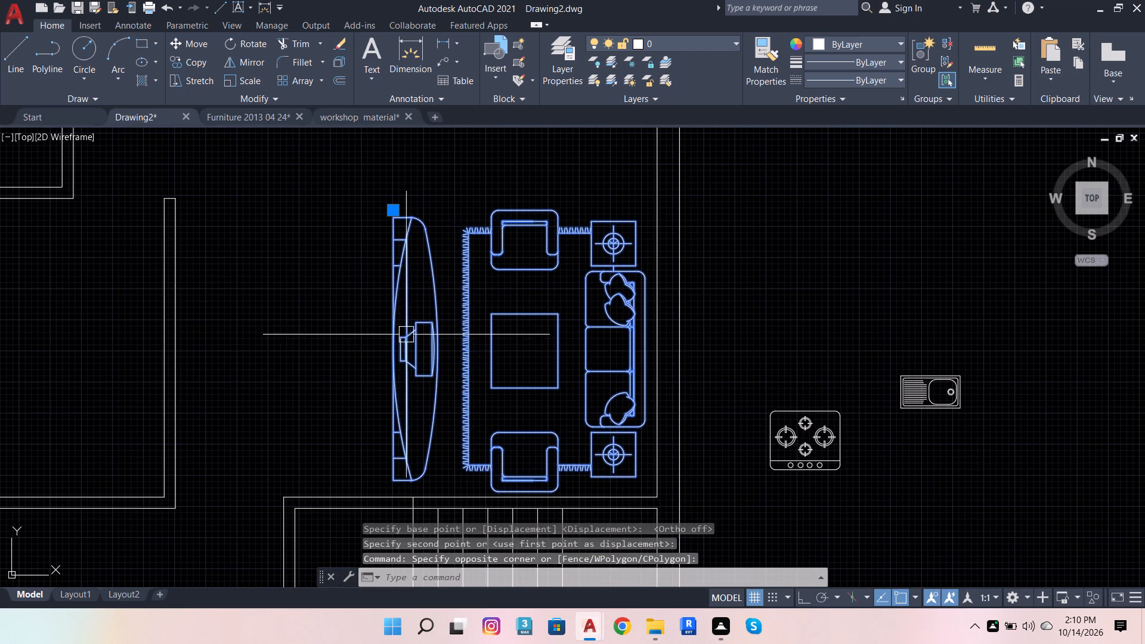
pyautogui.doubleClick(407, 336)
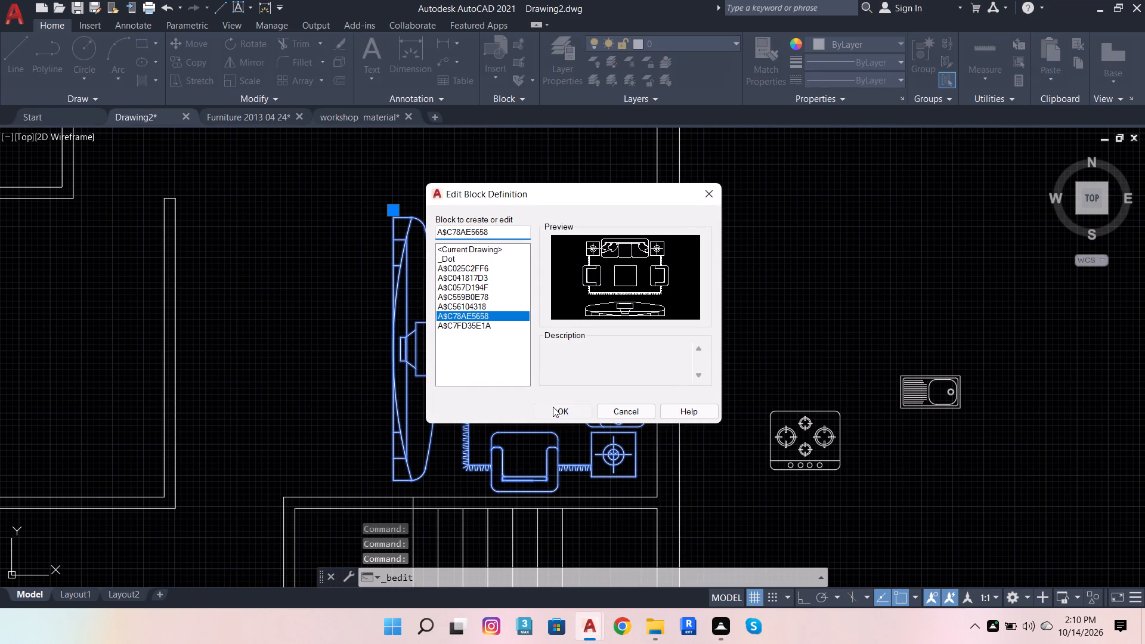
pyautogui.click(553, 407)
# Copy the curved TV unit to the clipboard, erase it from the sofa set block, and save the block changes.
pyautogui.scroll(-3, 482, 357)
pyautogui.scroll(3, 470, 380)
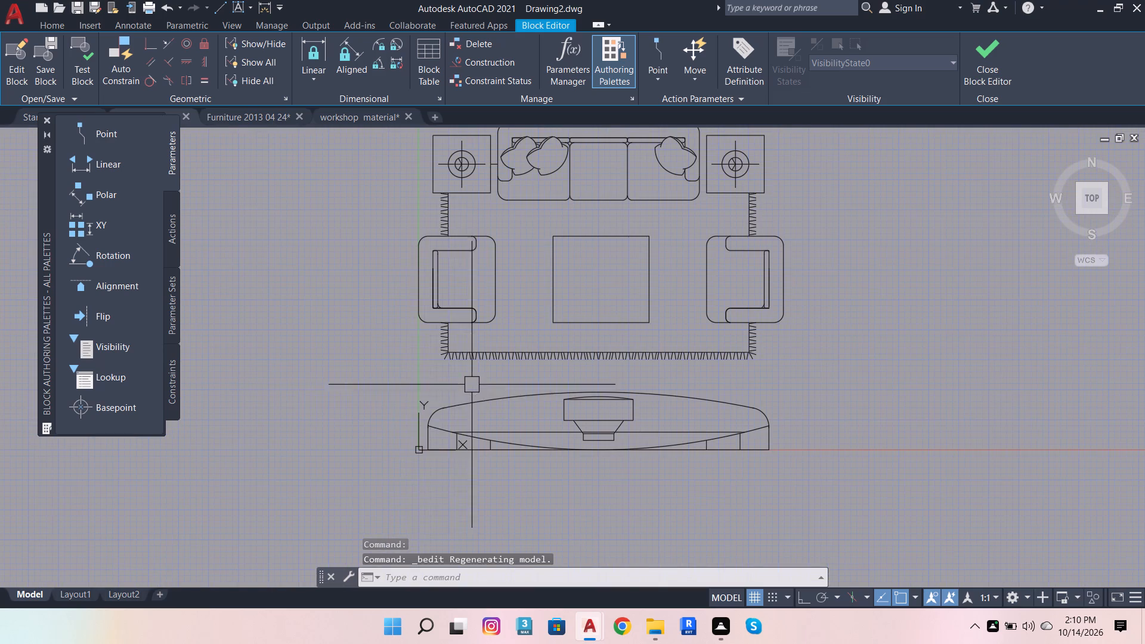
pyautogui.click(376, 388)
pyautogui.click(830, 510)
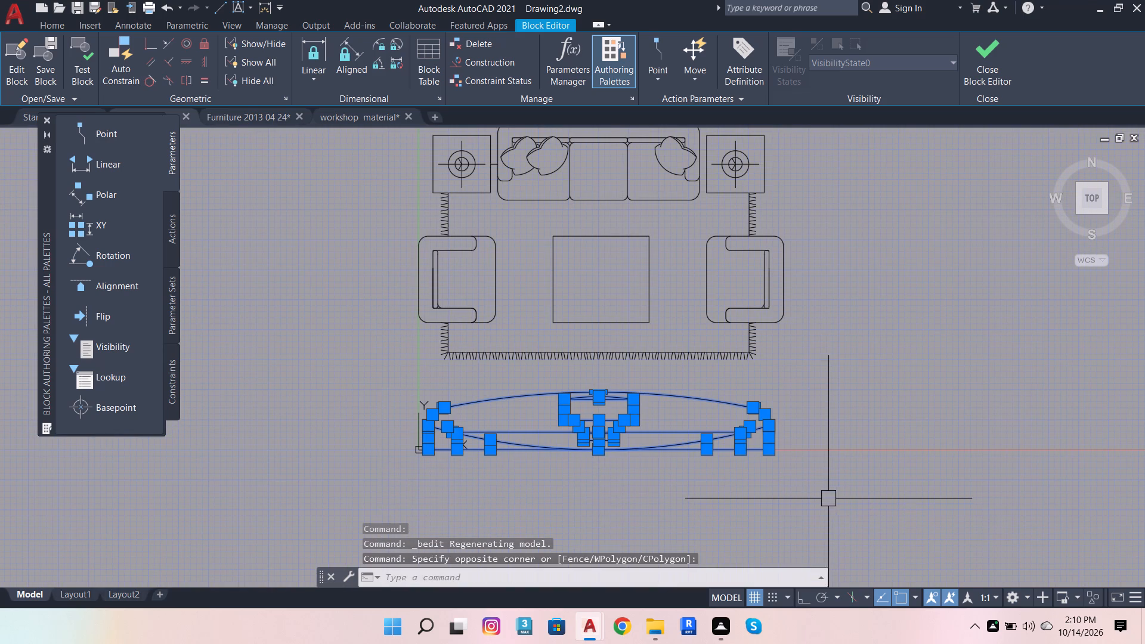
pyautogui.hotkey('ctrl', 'c')
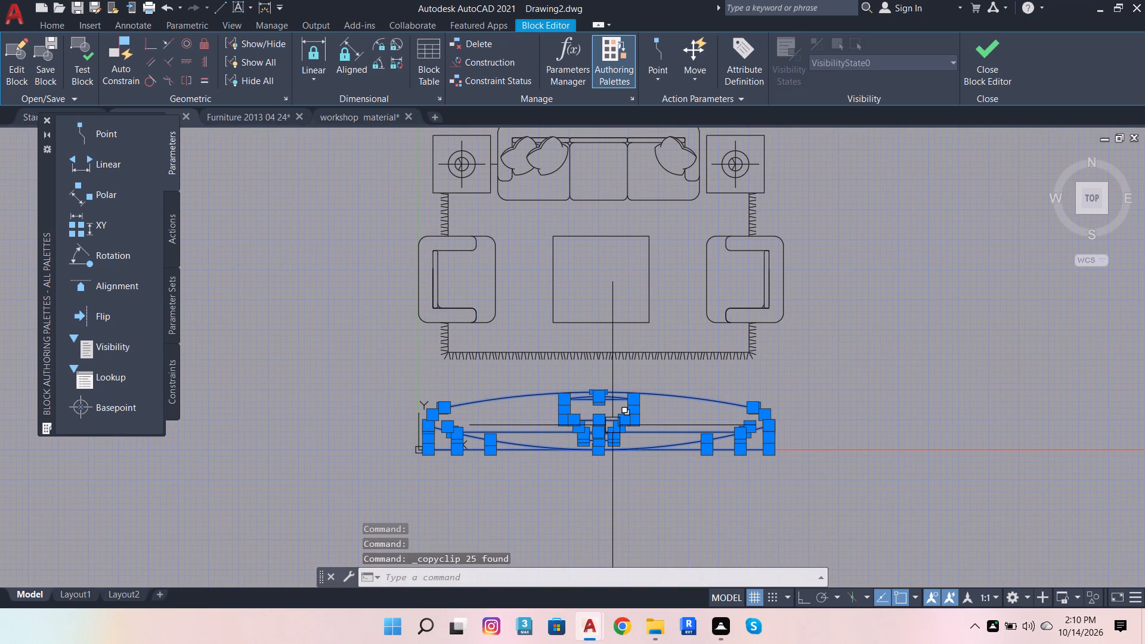
pyautogui.hotkey('shift', 'Delete')
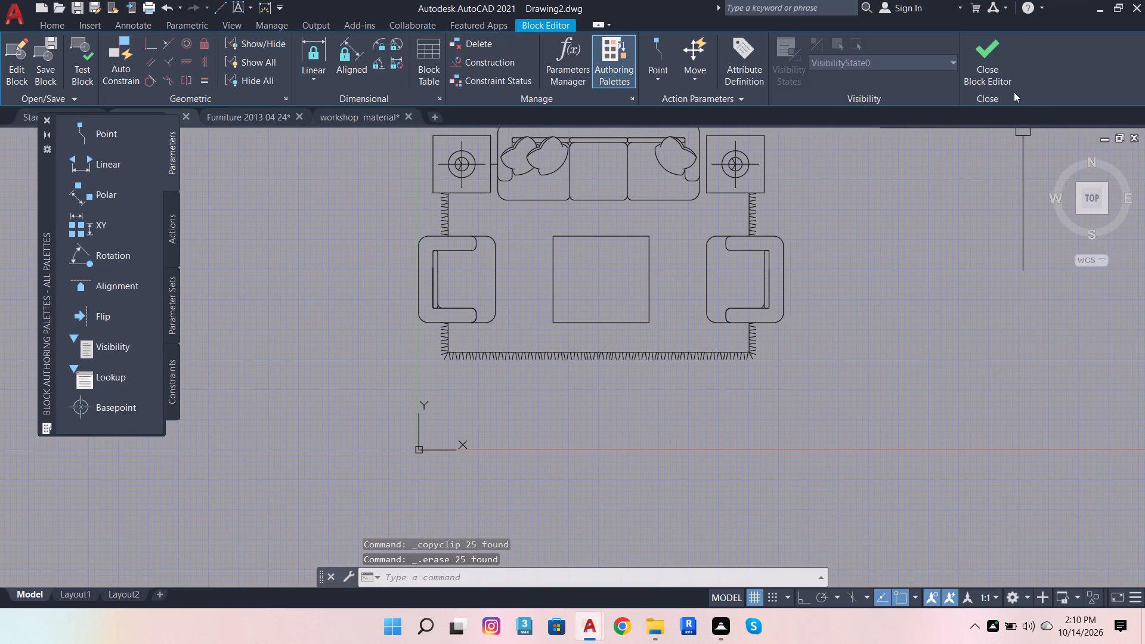
pyautogui.click(989, 58)
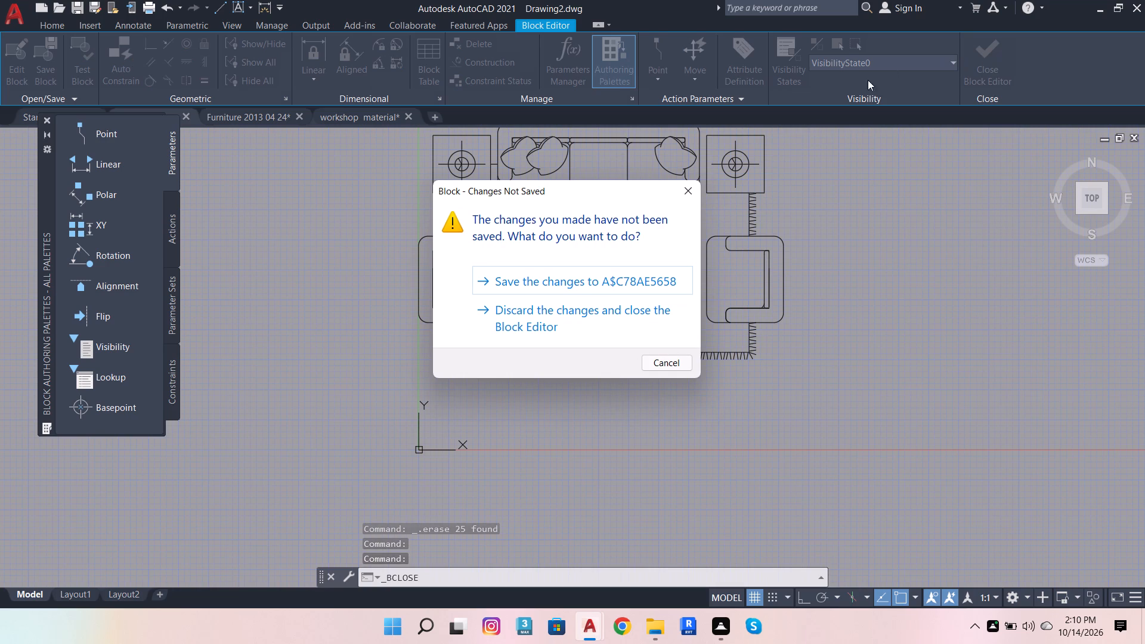
pyautogui.click(628, 271)
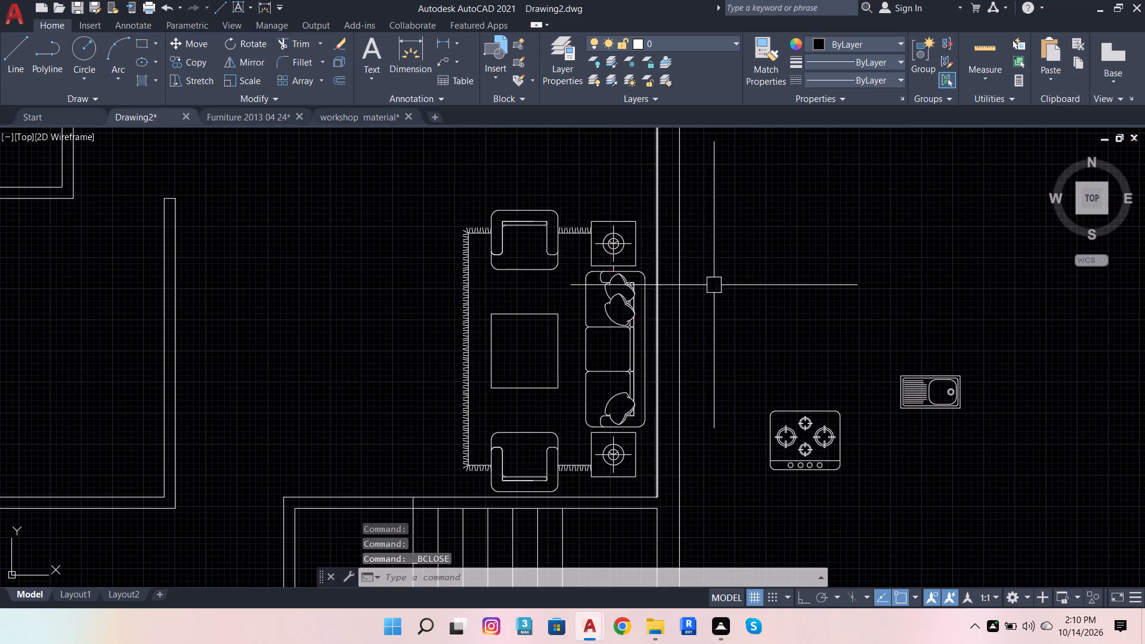
# Paste the copied TV unit into the empty area above the floor plan and reference image.
pyautogui.scroll(-2, 764, 273)
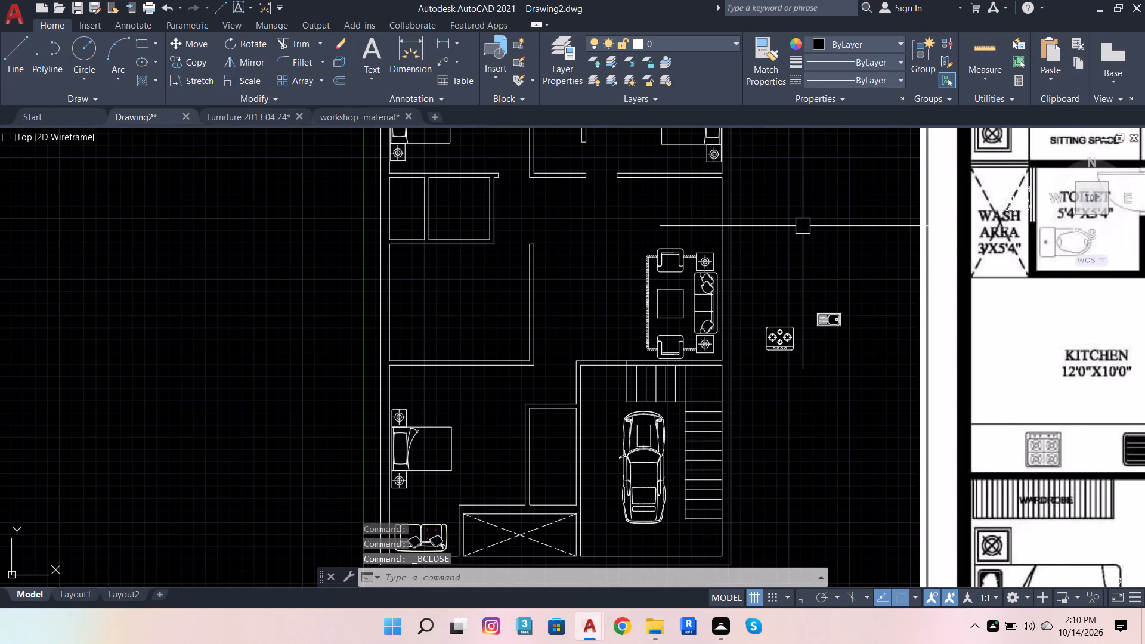
pyautogui.hotkey('ctrl', 'v')
pyautogui.scroll(-3, 762, 273)
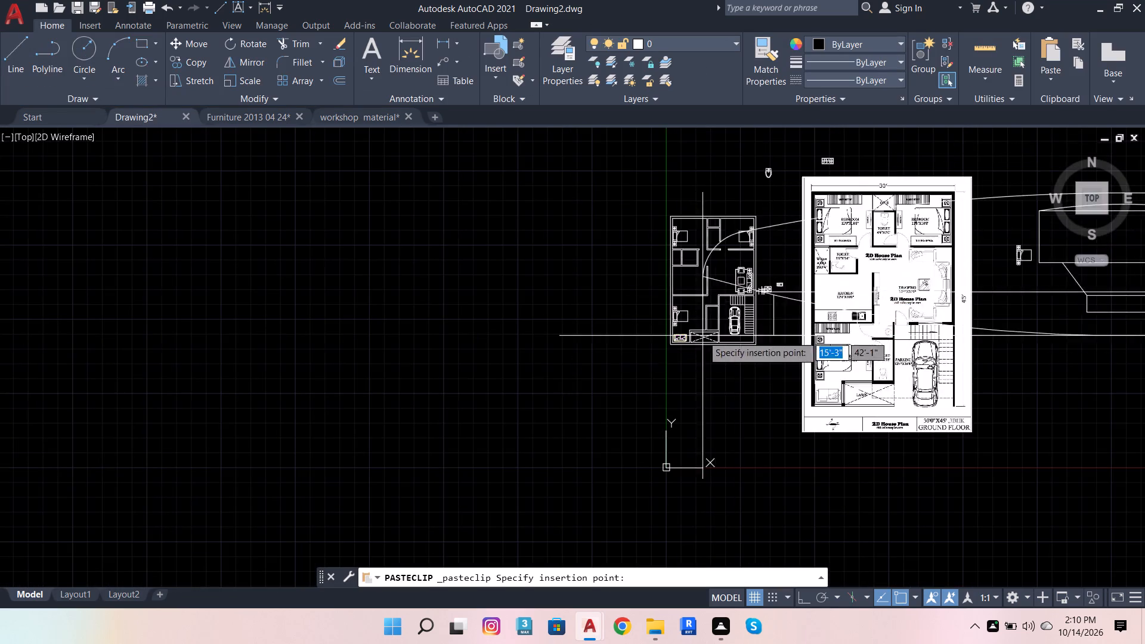
pyautogui.scroll(-4, 676, 286)
pyautogui.scroll(-2, 658, 399)
pyautogui.scroll(1, 717, 240)
pyautogui.click(717, 233)
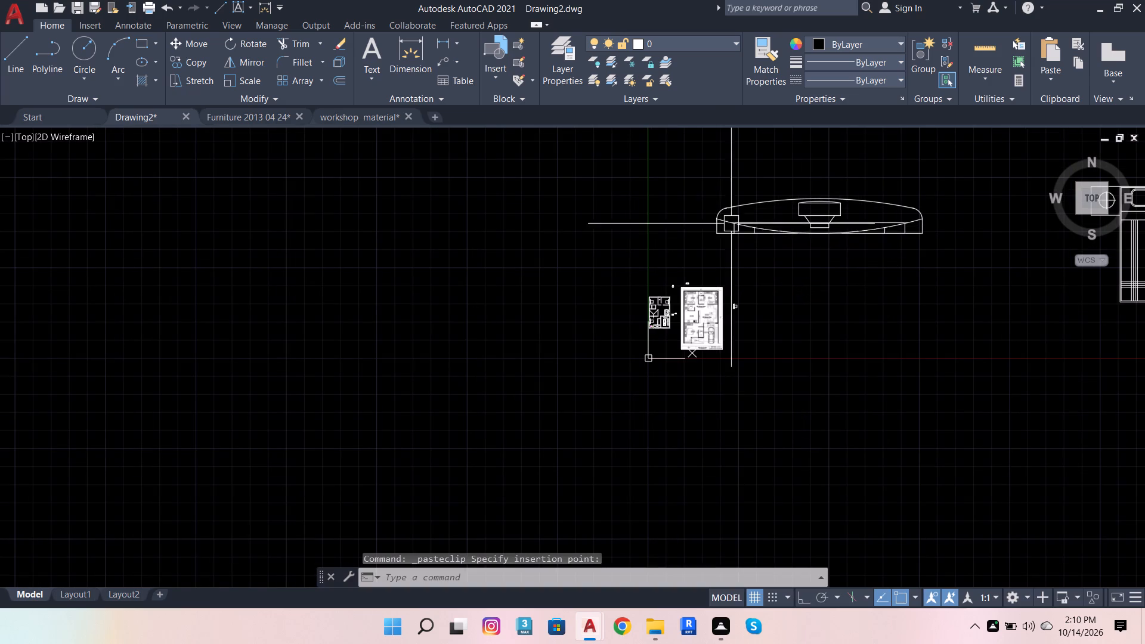
# With Ortho on, draw a 6'6" horizontal reference line starting from the TV unit's left side edge.
pyautogui.scroll(2, 785, 194)
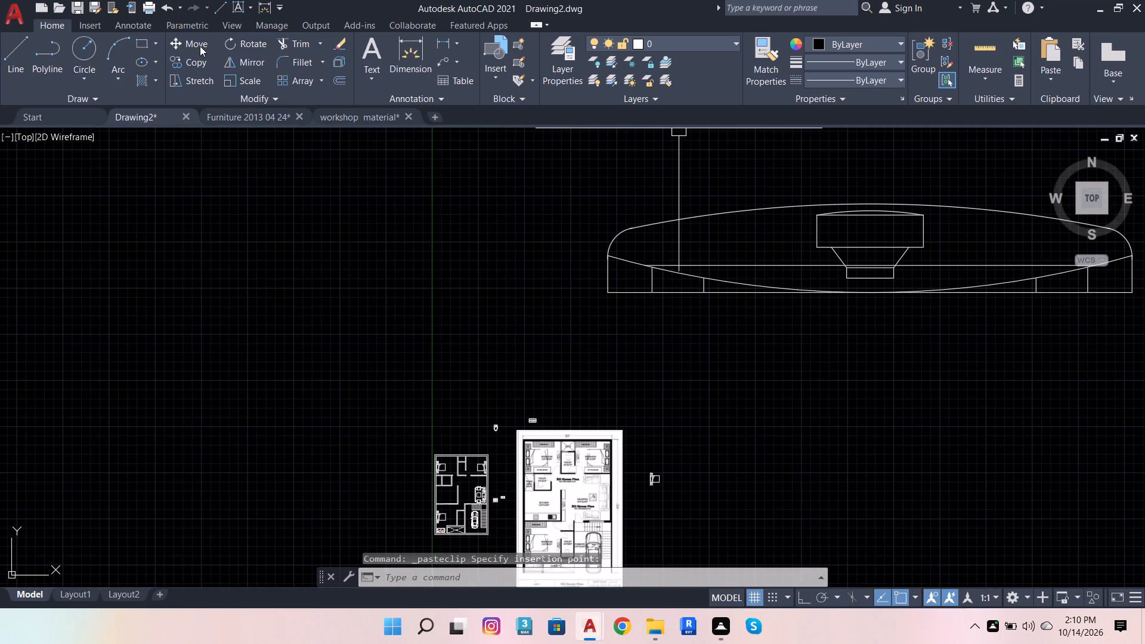
pyautogui.click(6, 54)
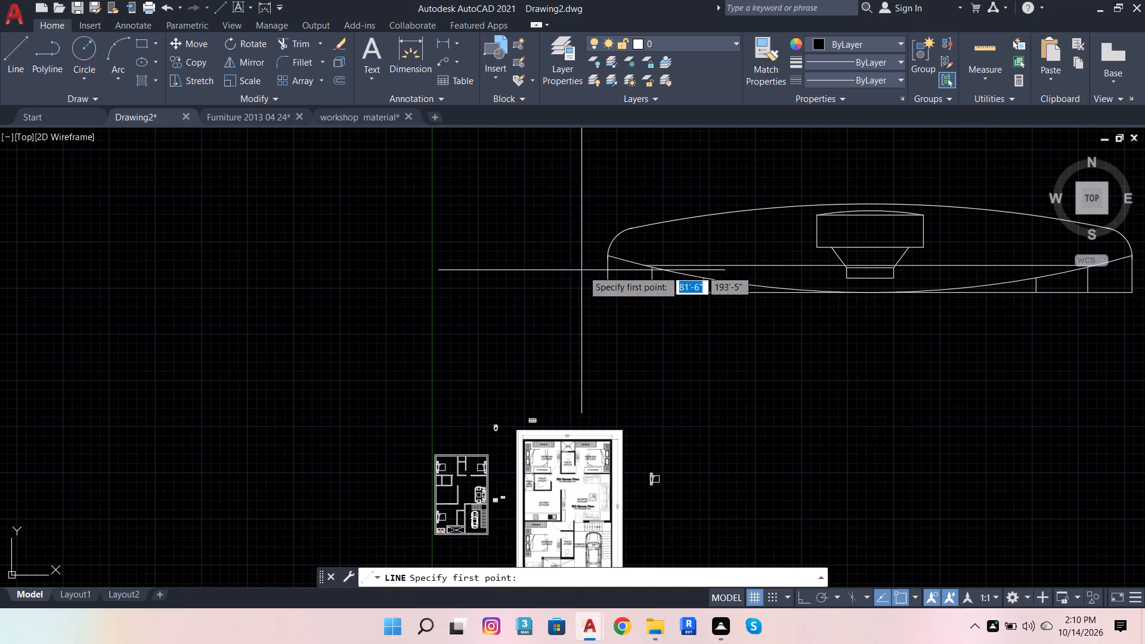
pyautogui.click(606, 275)
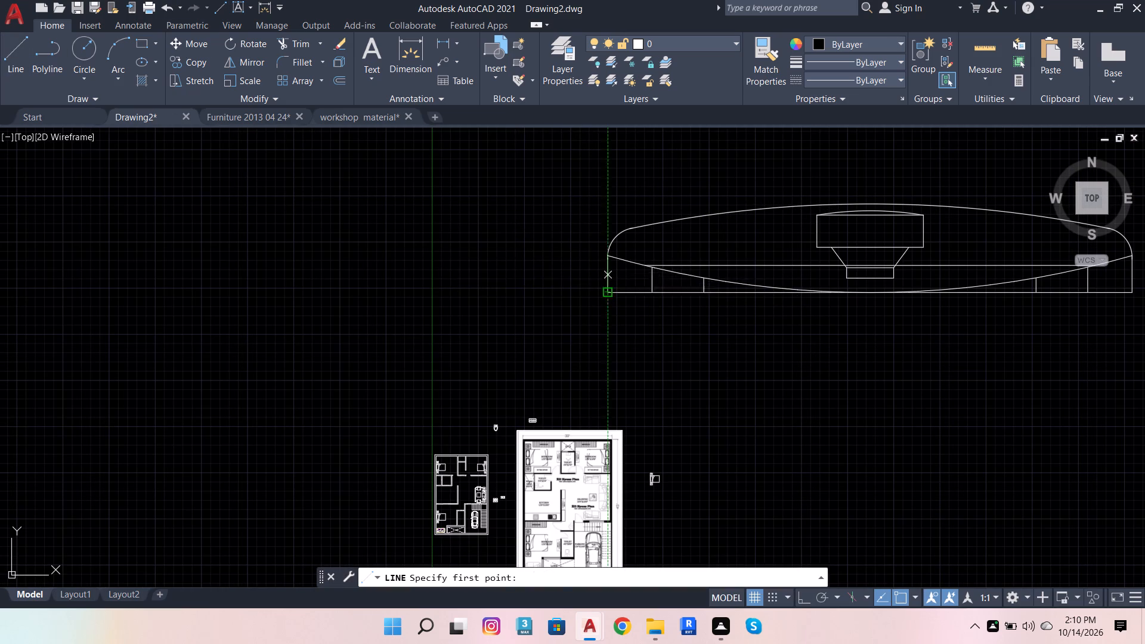
pyautogui.scroll(3, 787, 283)
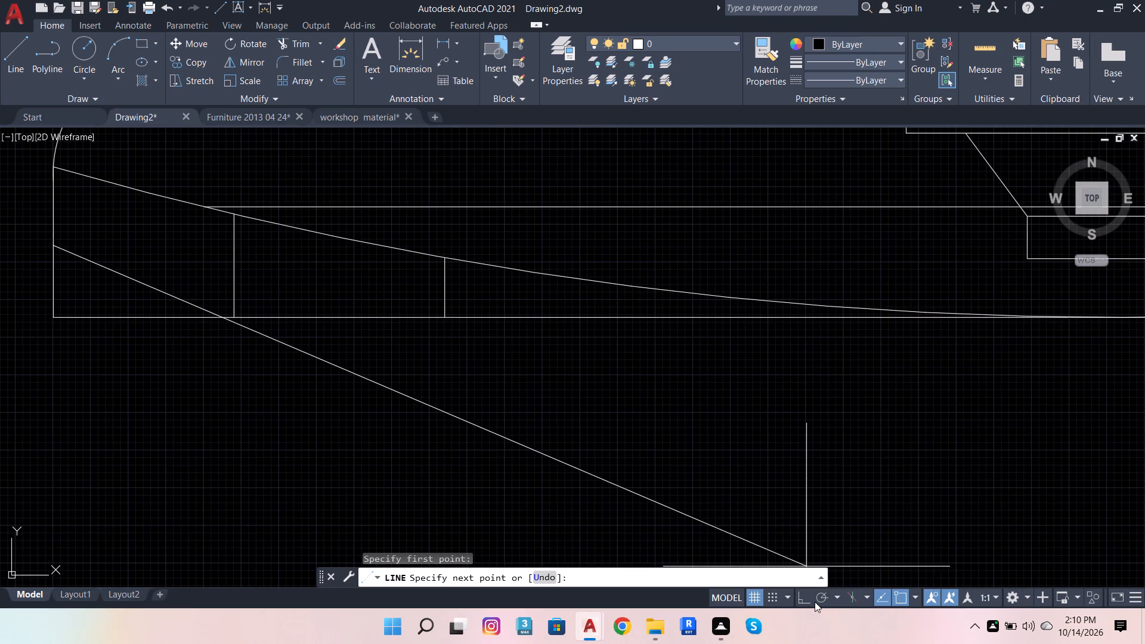
pyautogui.click(803, 600)
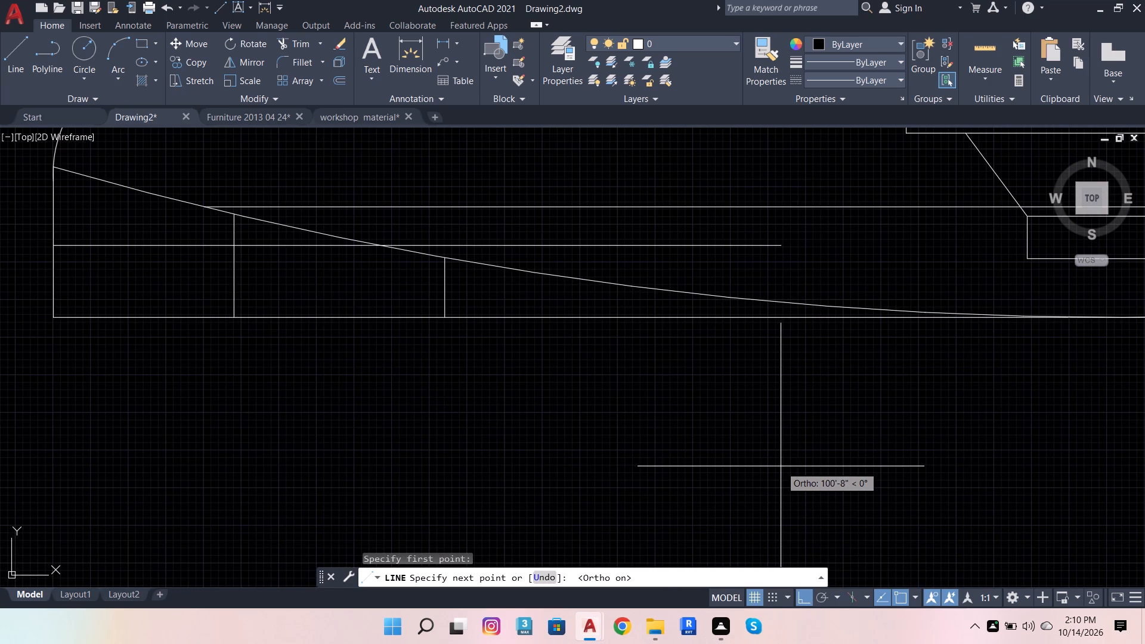
pyautogui.write("6'")
pyautogui.press('Return')
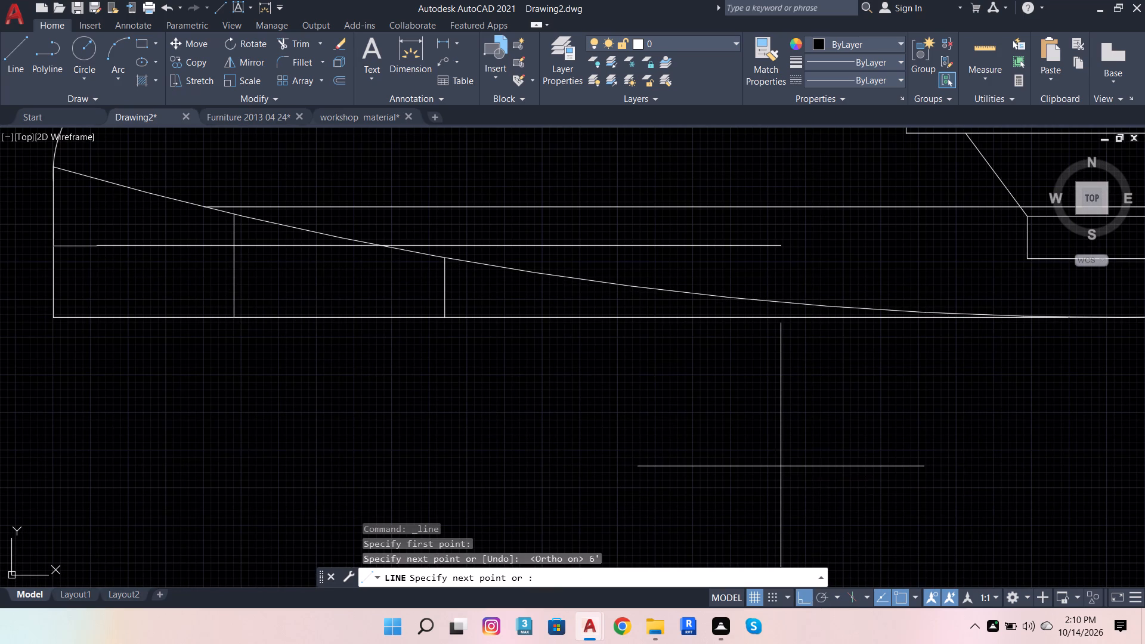
pyautogui.hotkey('ctrl', 'z')
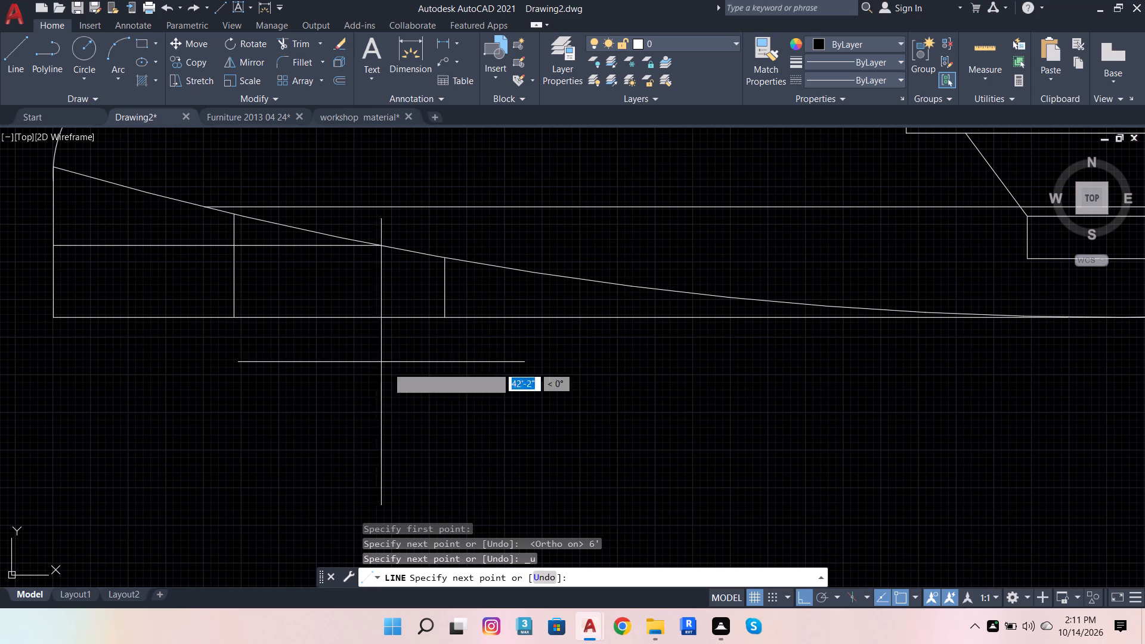
pyautogui.write("6'6")
pyautogui.press('Return')
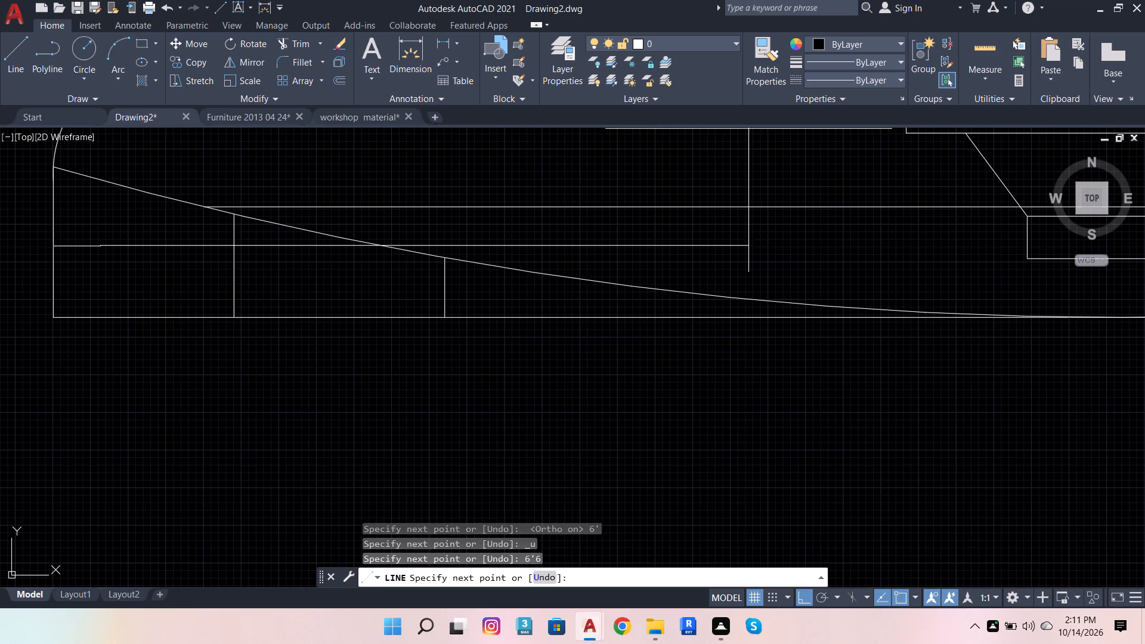
pyautogui.press('Escape')
# Scale the whole TV unit from the reference line's start point so its width matches the 6'6" line.
pyautogui.click(236, 283)
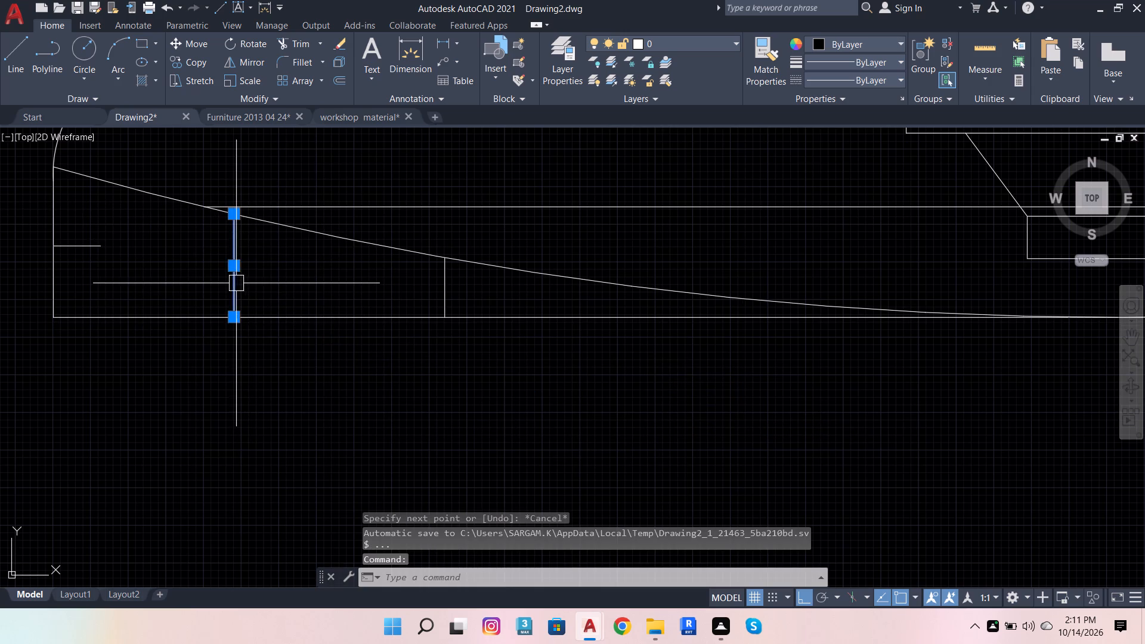
pyautogui.scroll(-3, 228, 317)
pyautogui.press('Escape')
pyautogui.click(153, 222)
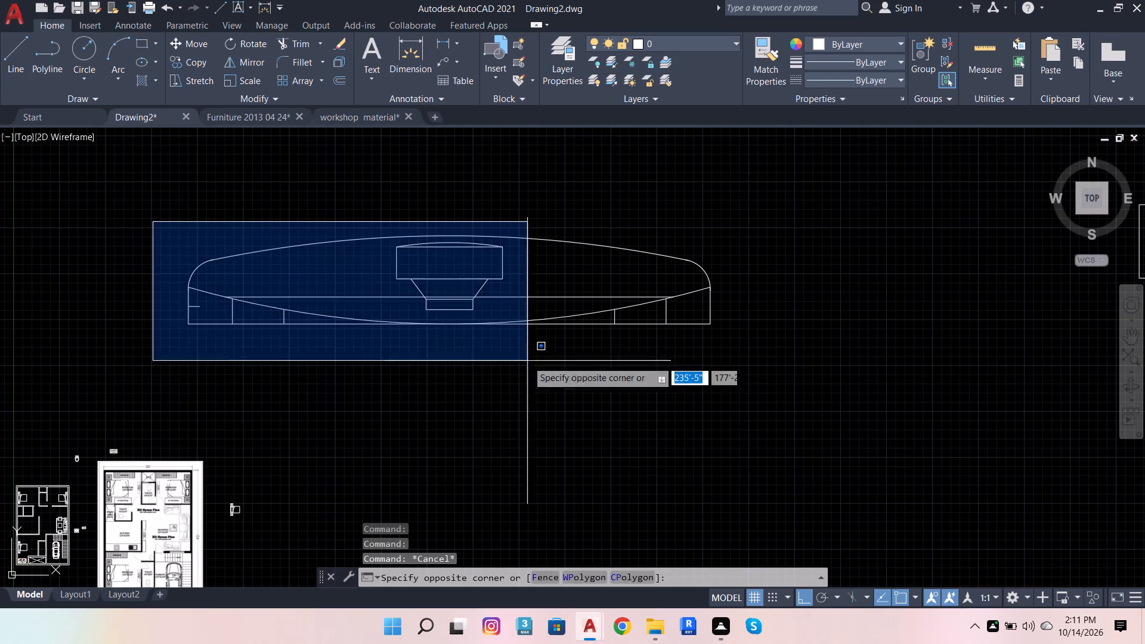
pyautogui.click(880, 450)
pyautogui.scroll(3, 125, 247)
pyautogui.scroll(-3, 380, 352)
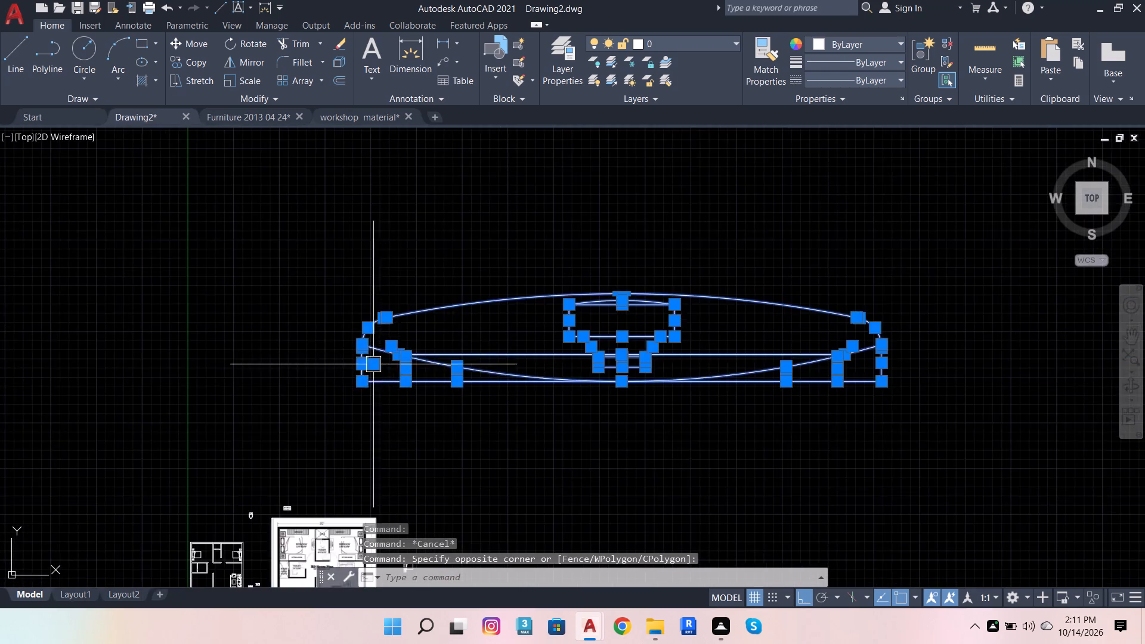
pyautogui.scroll(5, 375, 363)
pyautogui.keyDown('shift'); pyautogui.click(305, 395); pyautogui.keyUp('shift')
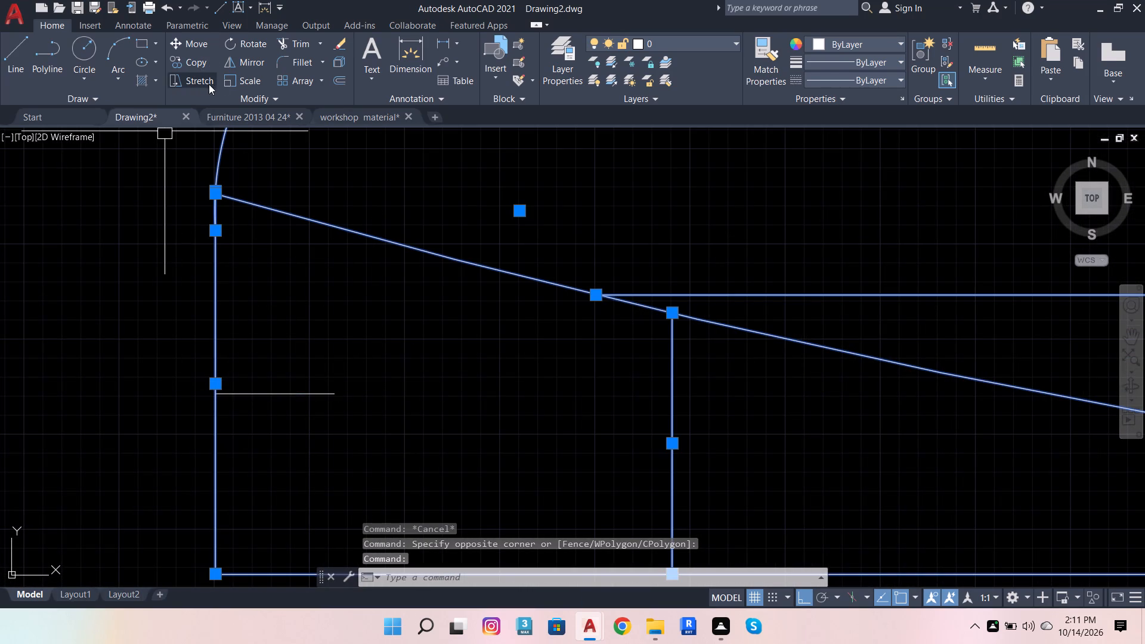
pyautogui.click(246, 87)
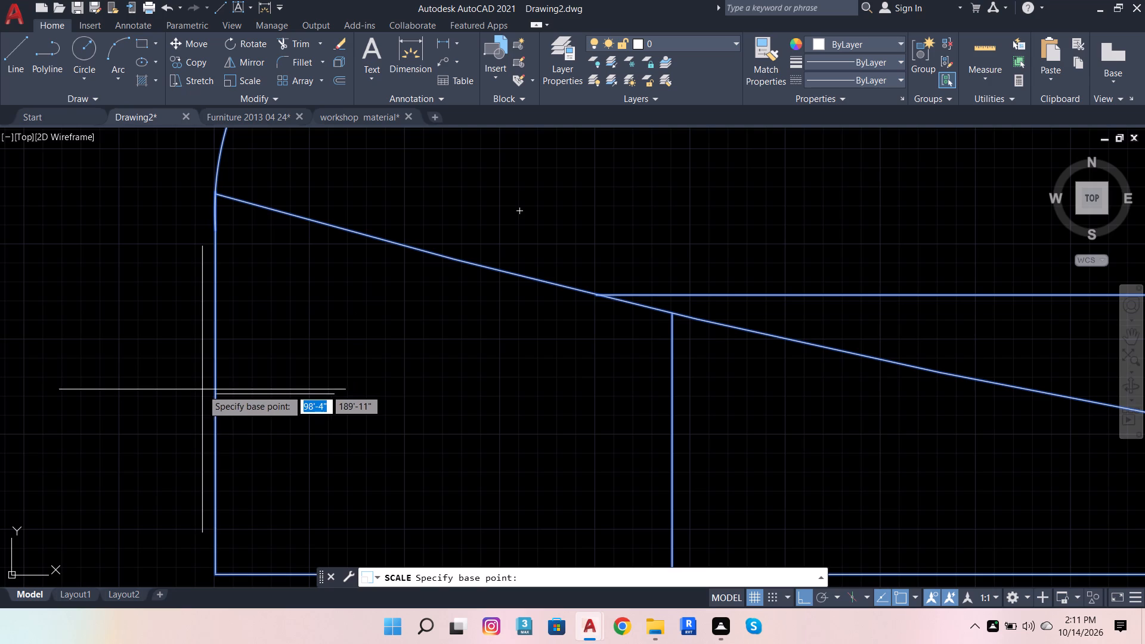
pyautogui.click(216, 394)
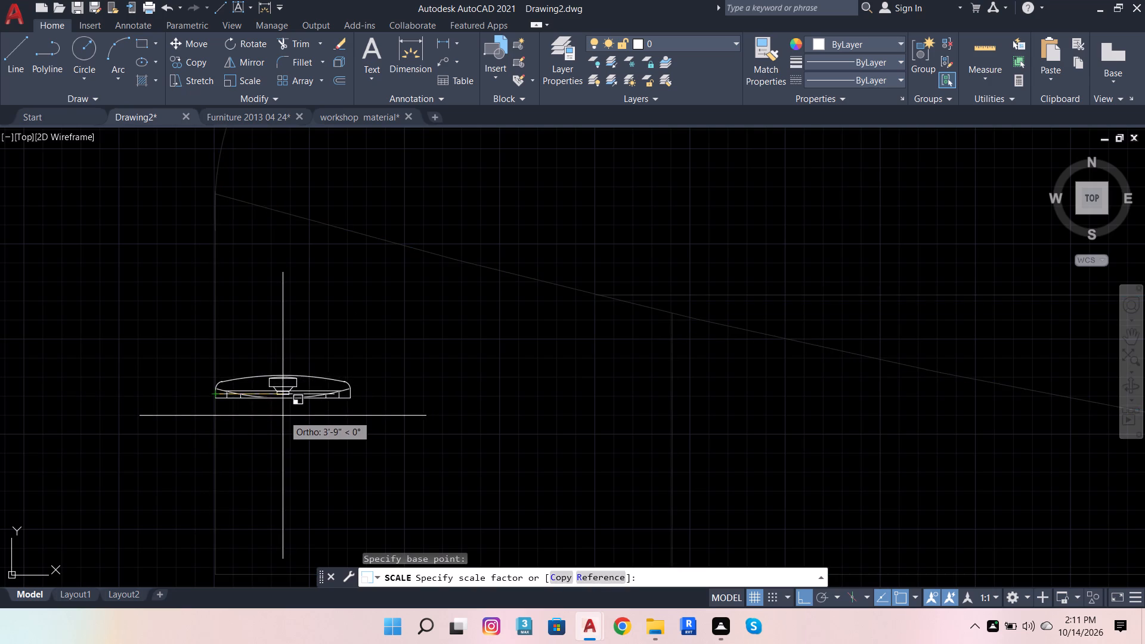
pyautogui.scroll(3, 283, 416)
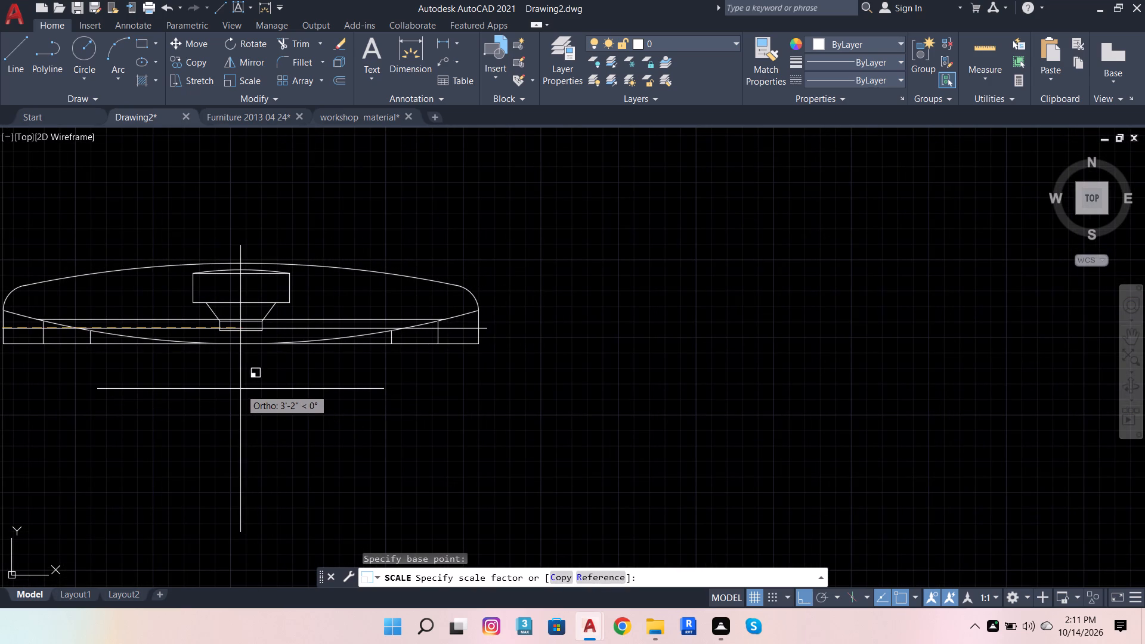
pyautogui.click(245, 392)
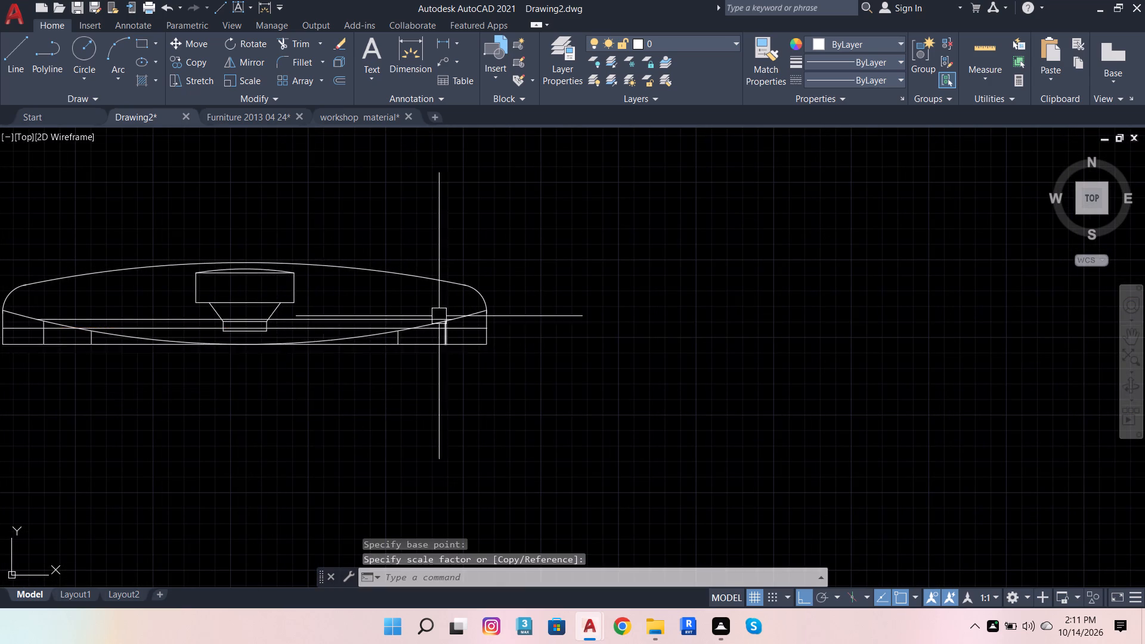
# Erase the horizontal reference line from the scaled TV unit.
pyautogui.scroll(3, 440, 315)
pyautogui.click(496, 364)
pyautogui.press('Delete')
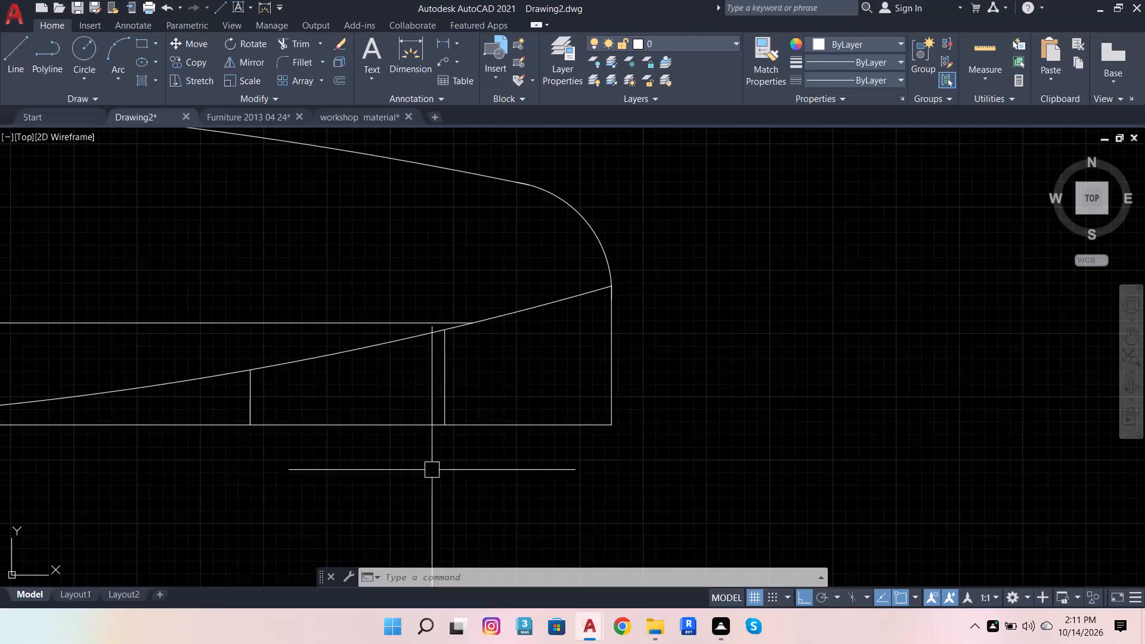
# Group all the linework of the TV unit into one object.
pyautogui.scroll(-6, 586, 380)
pyautogui.click(450, 333)
pyautogui.click(691, 449)
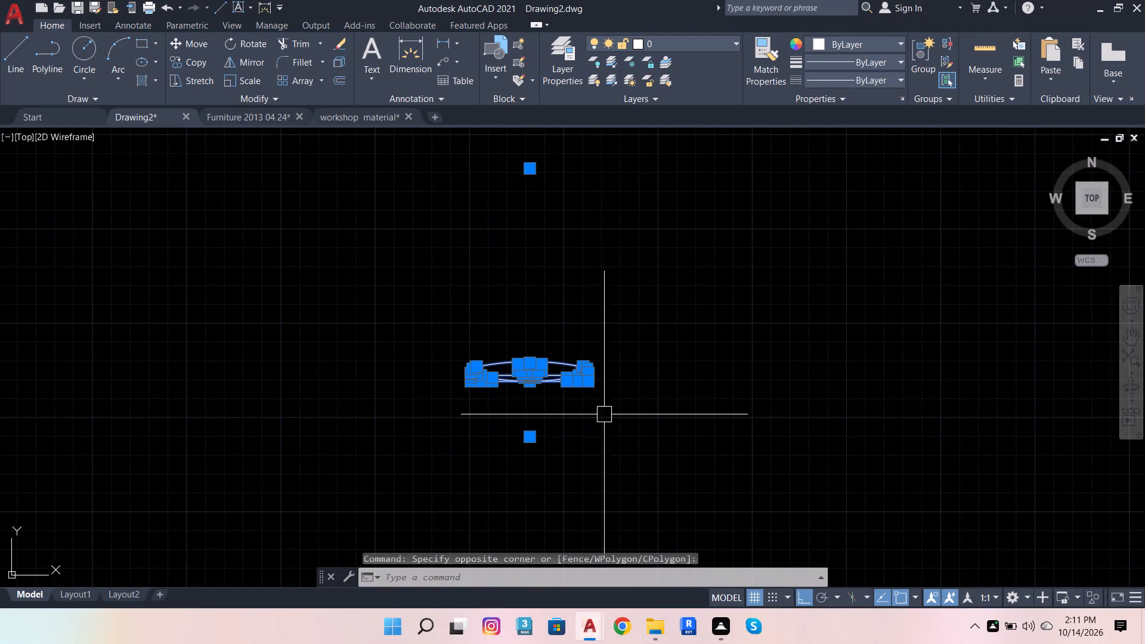
pyautogui.write('G')
pyautogui.press('space')
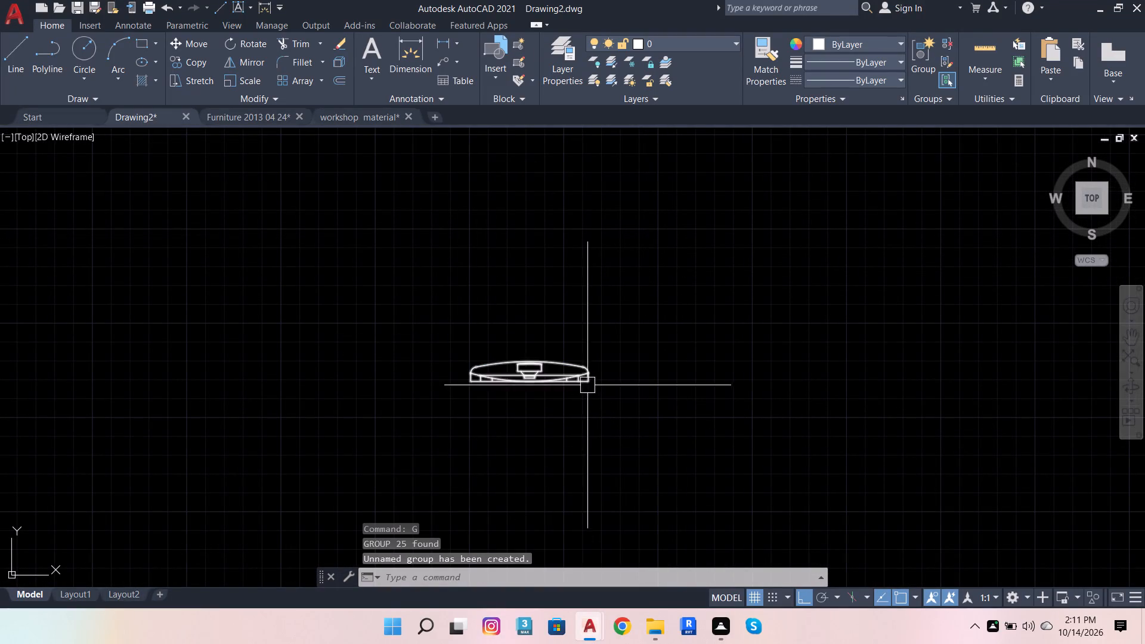
# Rotate the TV unit group to 270° about its lower-right corner so it stands vertically.
pyautogui.click(587, 385)
pyautogui.click(233, 39)
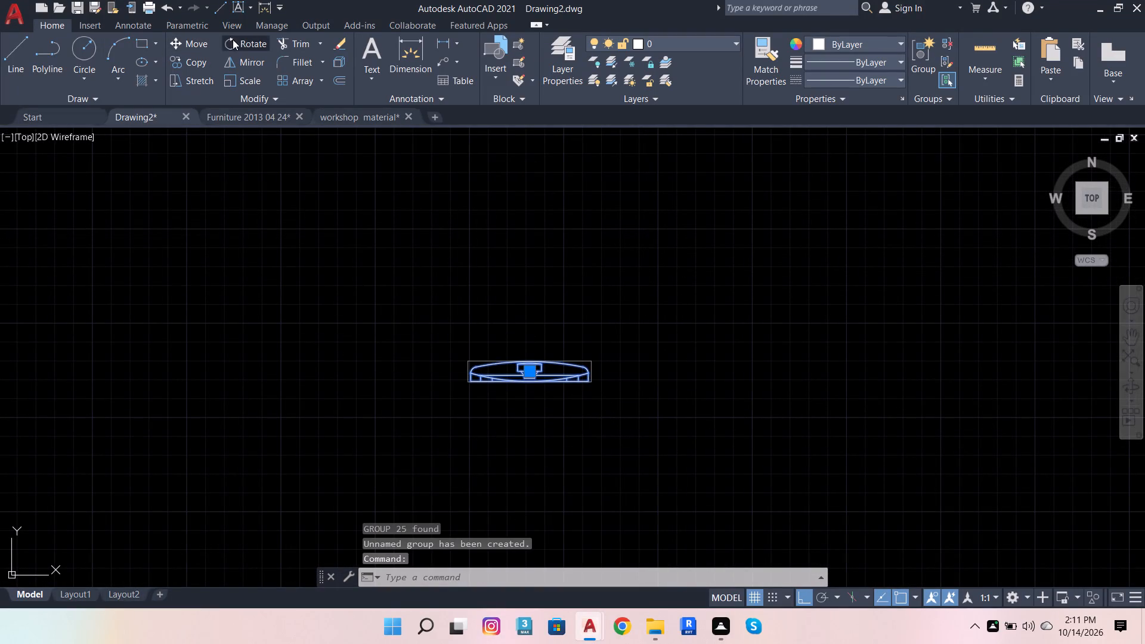
pyautogui.click(596, 384)
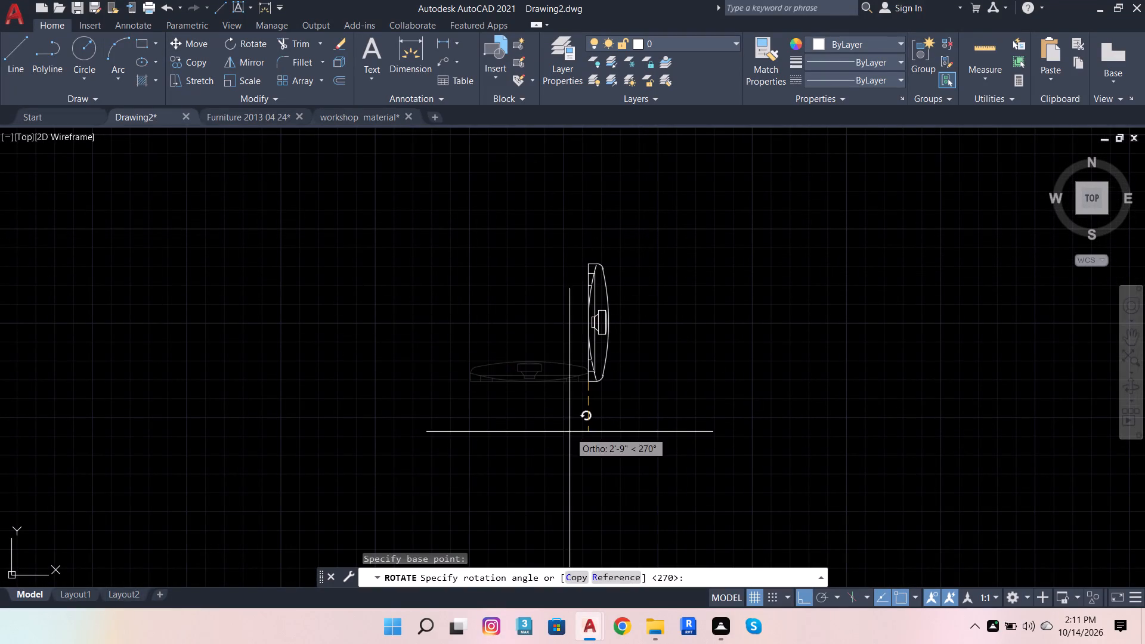
pyautogui.click(570, 432)
# With Ortho off, move the TV unit by its bottom back corner to just clear of the kitchen partition wall, facing the sofa set.
pyautogui.click(608, 315)
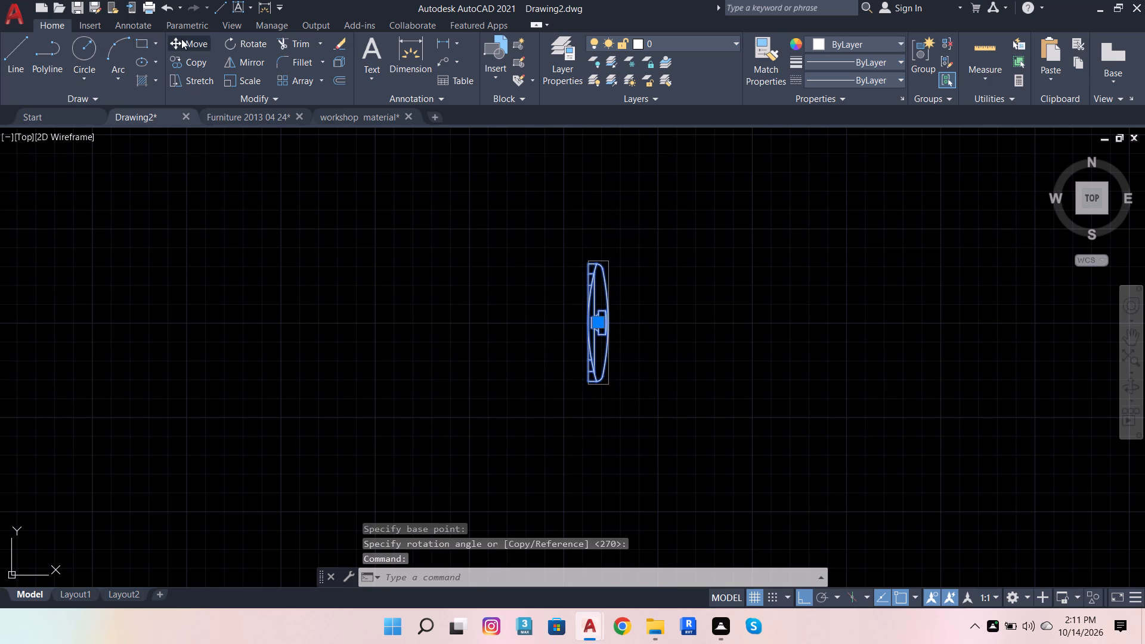
pyautogui.click(183, 39)
pyautogui.click(586, 379)
pyautogui.scroll(-3, 776, 291)
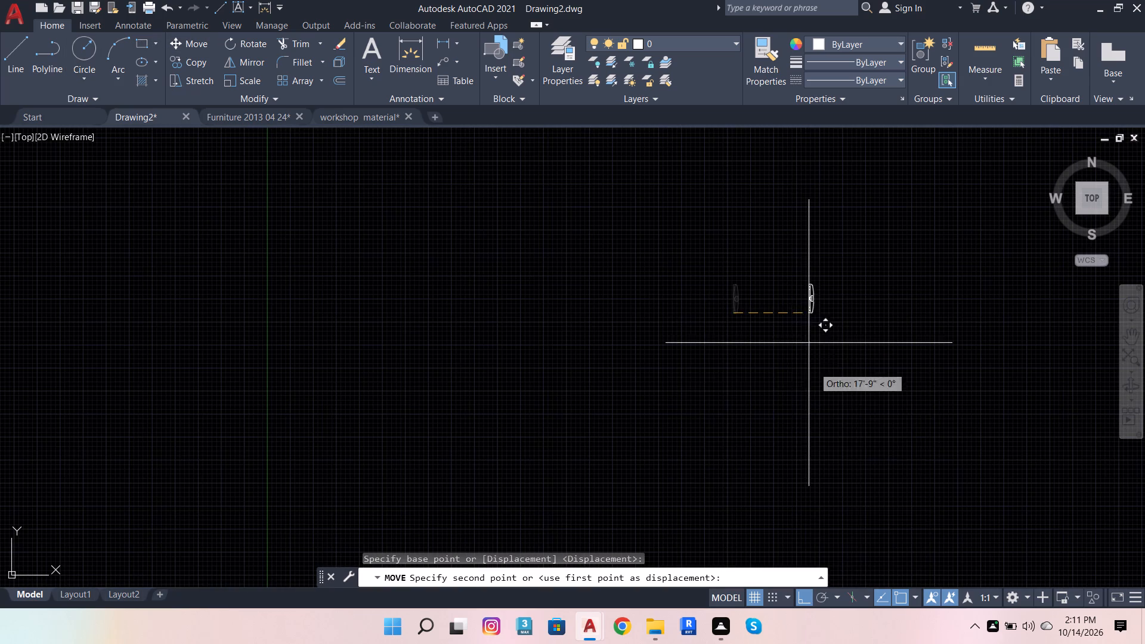
pyautogui.click(807, 599)
pyautogui.scroll(-4, 901, 413)
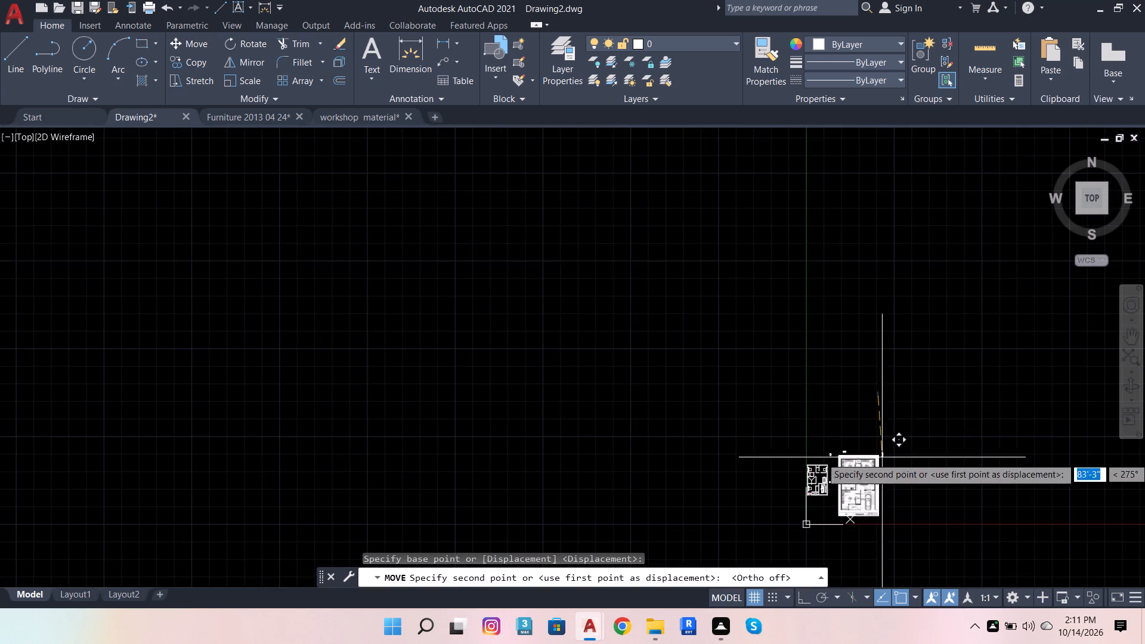
pyautogui.scroll(4, 852, 512)
pyautogui.scroll(2, 584, 307)
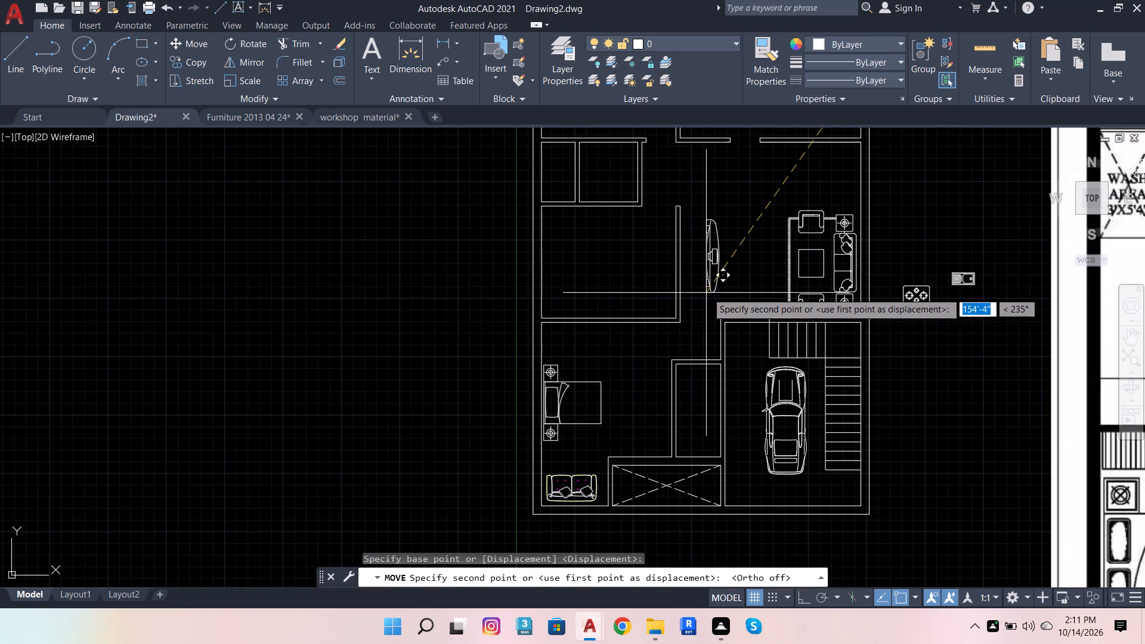
pyautogui.scroll(2, 707, 292)
pyautogui.scroll(2, 654, 311)
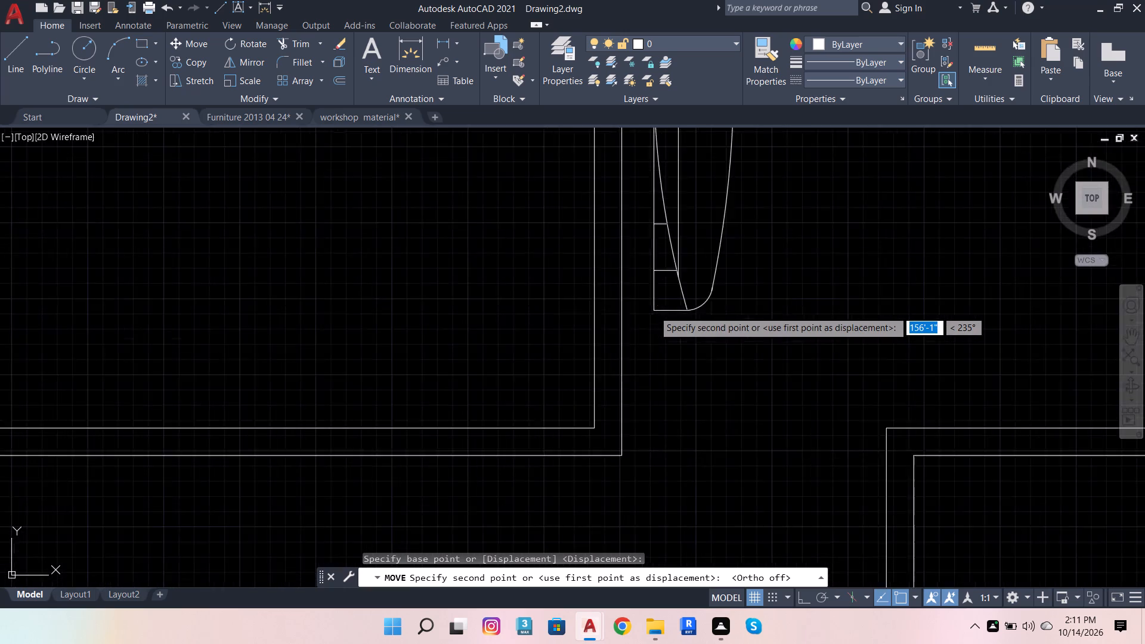
pyautogui.scroll(3, 654, 311)
pyautogui.click(534, 321)
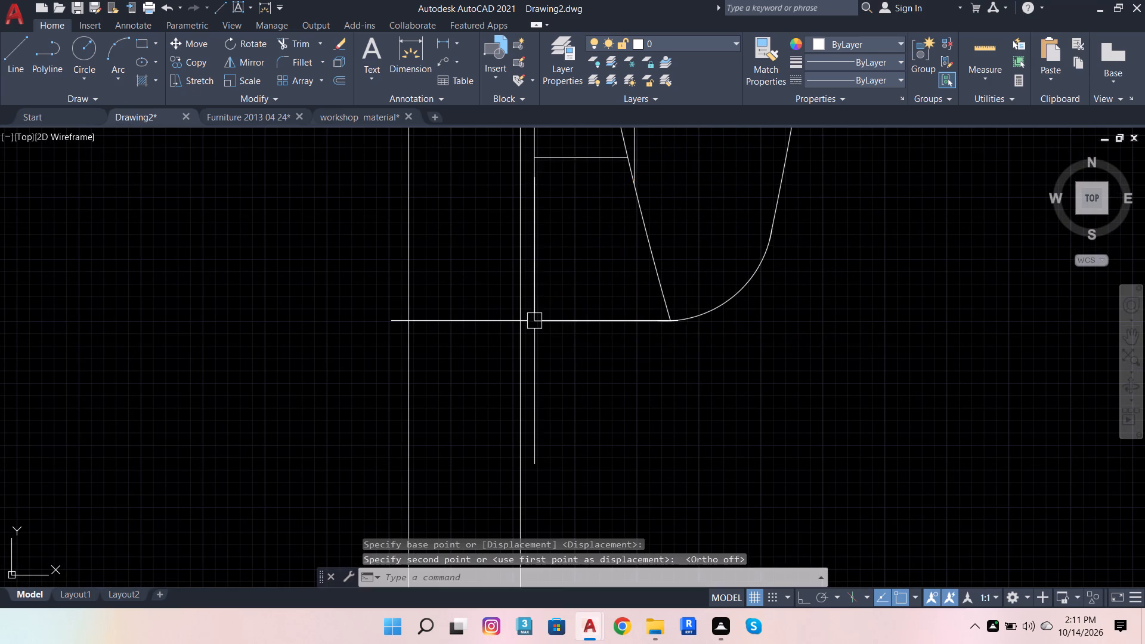
pyautogui.scroll(-5, 571, 341)
pyautogui.scroll(-4, 513, 363)
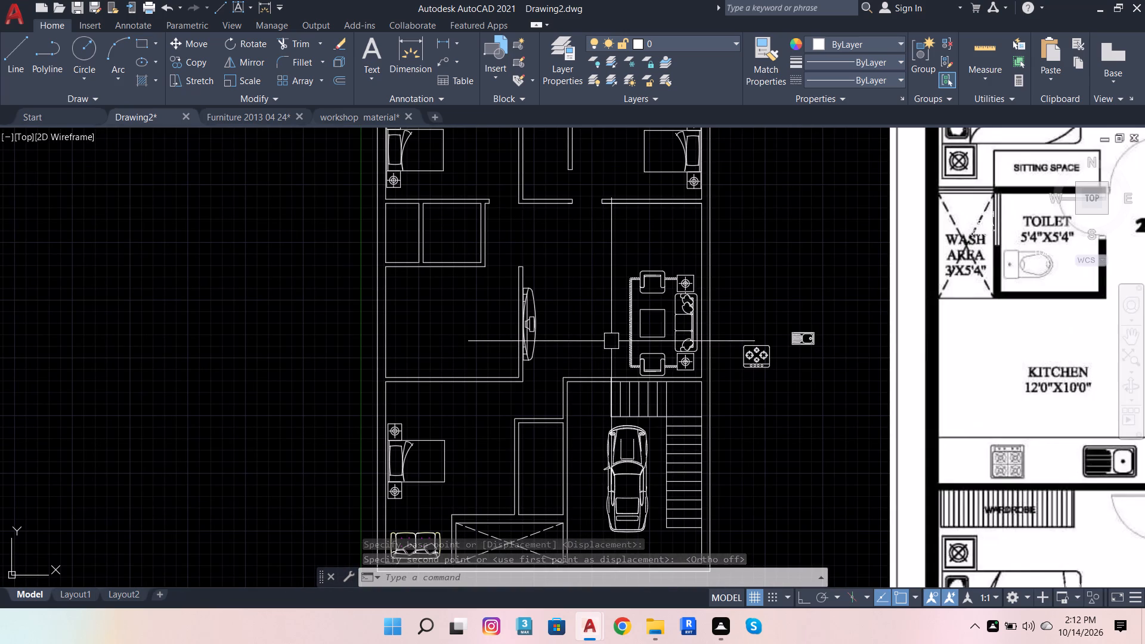
pyautogui.press('Escape')
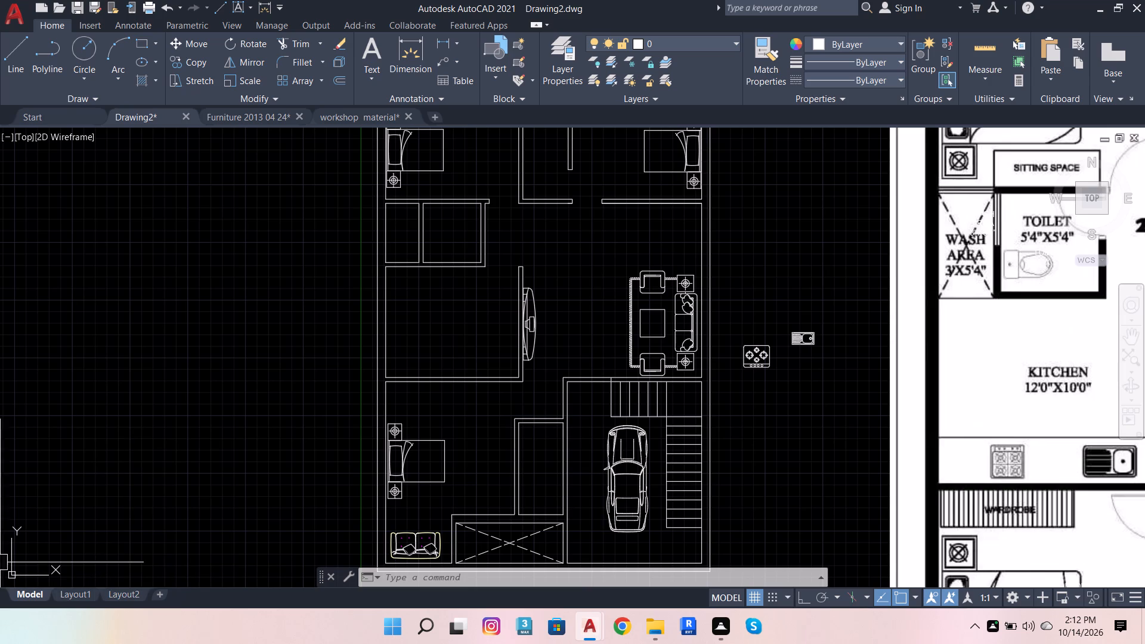
# Offset the inner line of the kitchen's bottom wall 2'4" into the kitchen for the counter edge.
pyautogui.scroll(-2, 602, 302)
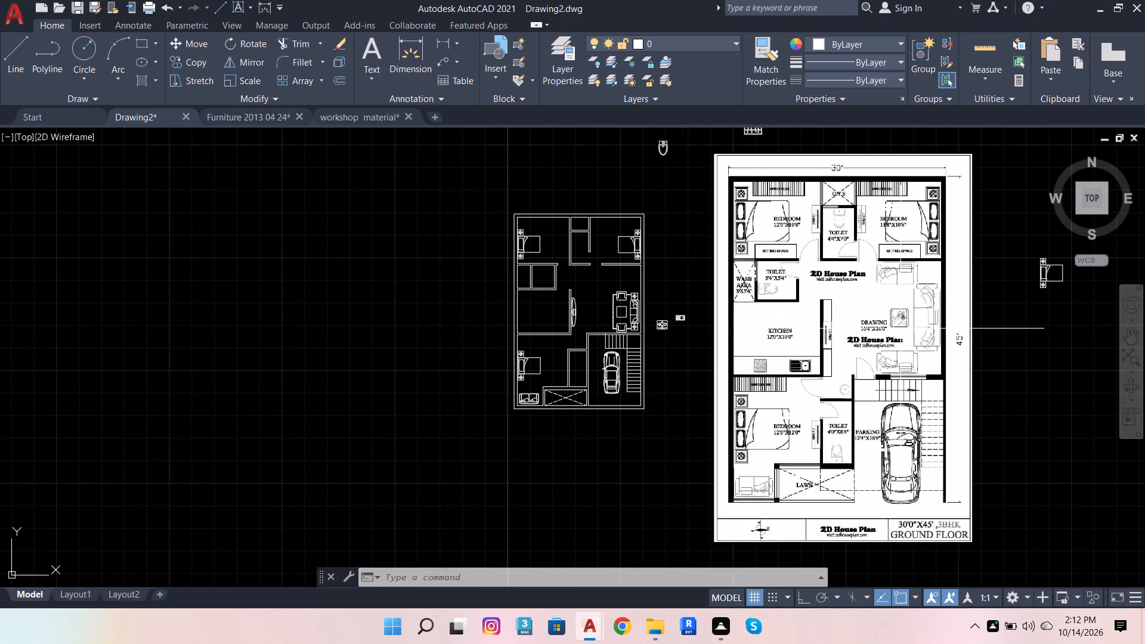
pyautogui.scroll(3, 581, 323)
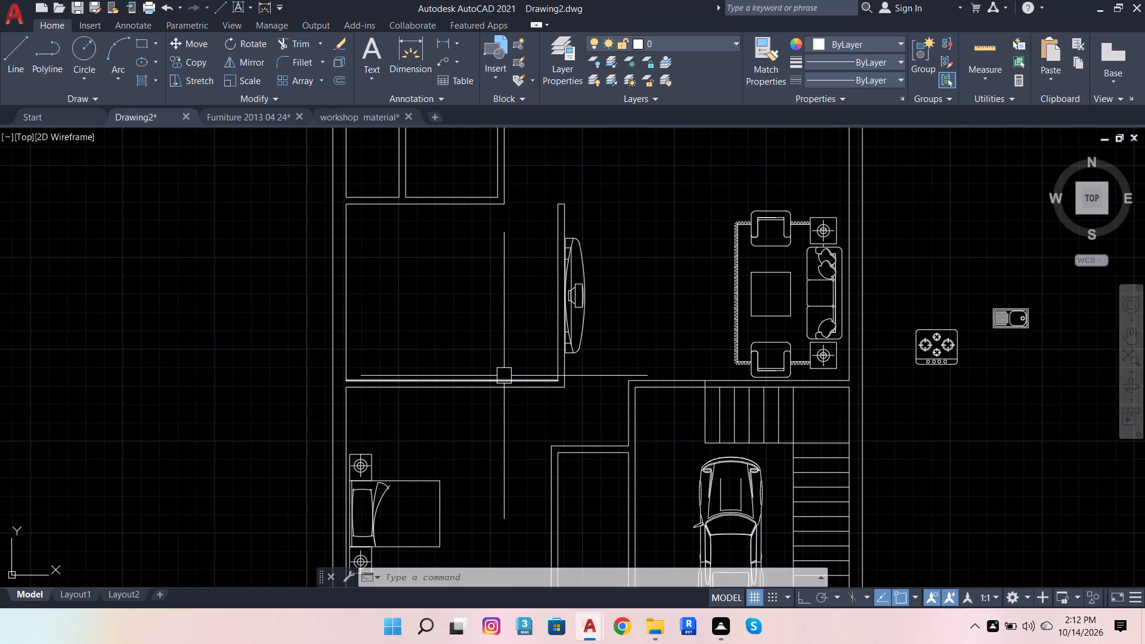
pyautogui.click(505, 377)
pyautogui.press('o')
pyautogui.press('Return')
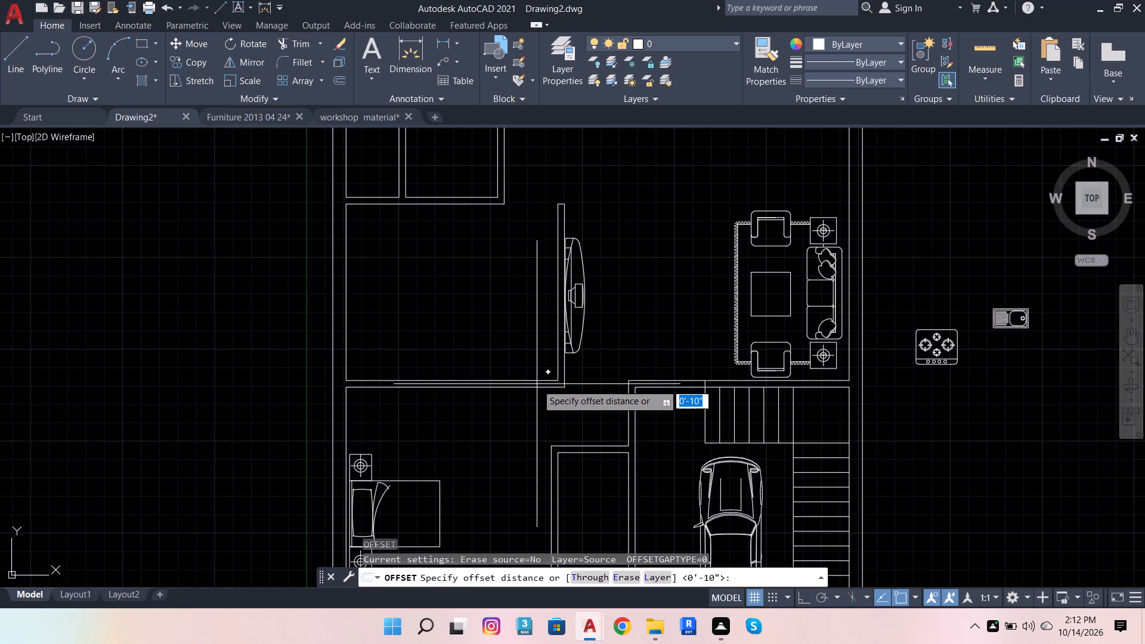
pyautogui.click(553, 380)
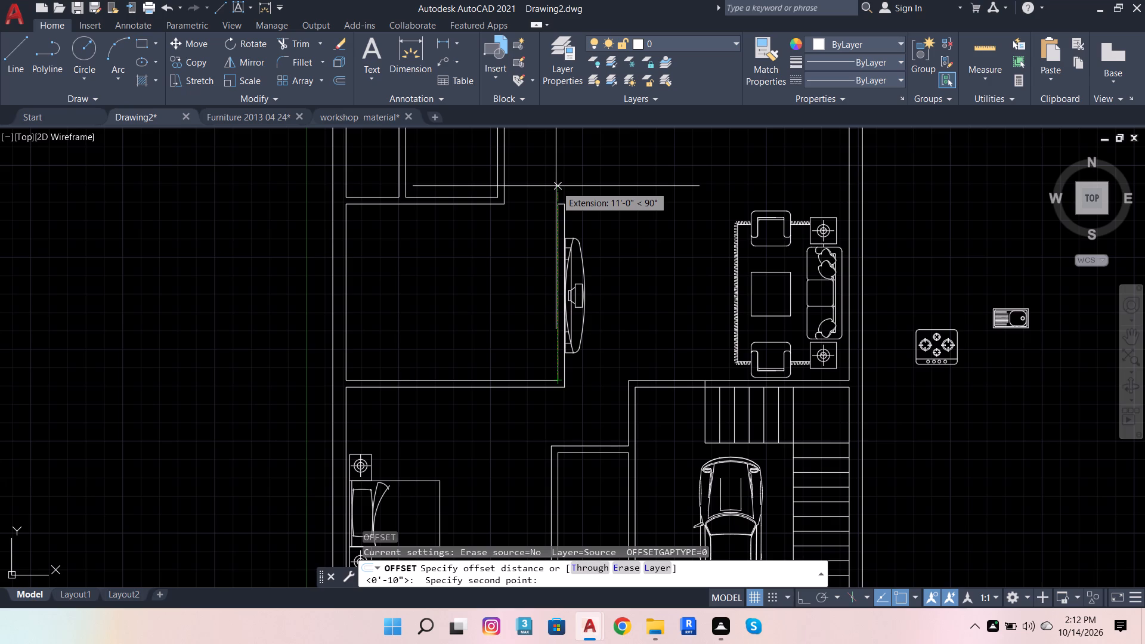
pyautogui.write("2'4")
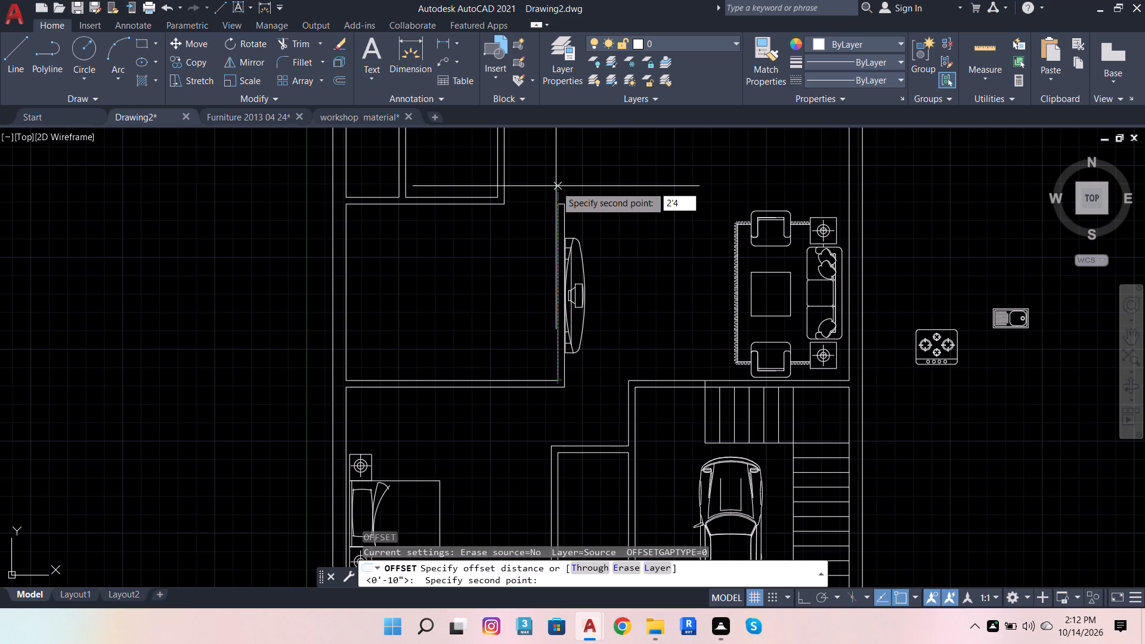
pyautogui.press('Return')
pyautogui.click(556, 186)
pyautogui.scroll(-2, 408, 267)
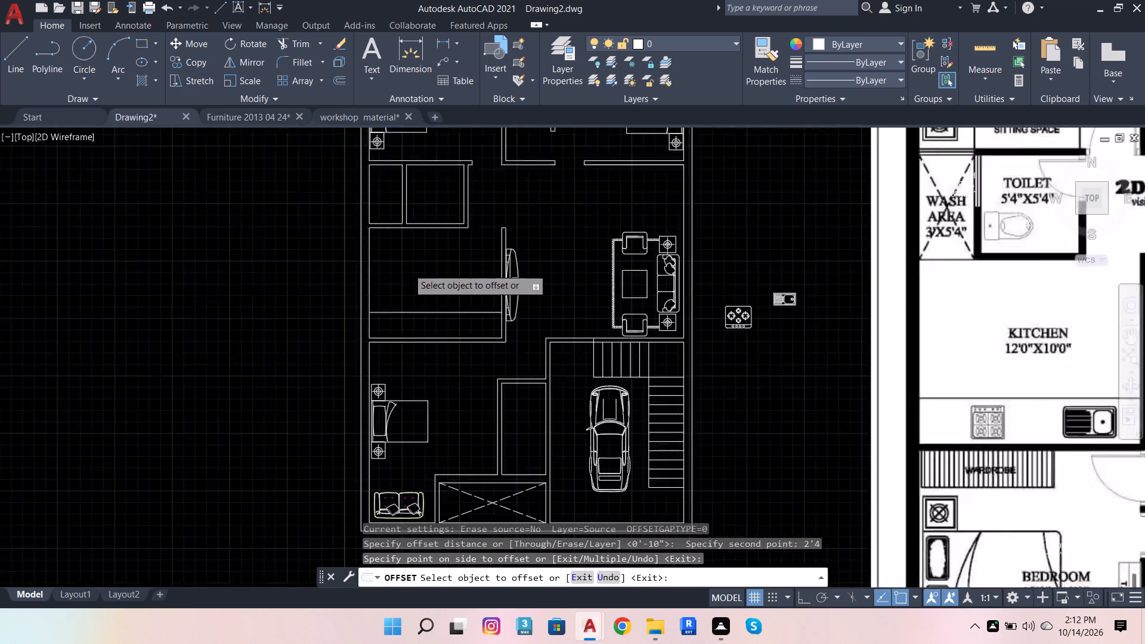
# With Ortho on, mirror the stove and sink blocks together across a horizontal line, erasing the source objects.
pyautogui.scroll(3, 667, 278)
pyautogui.press('Escape')
pyautogui.click(525, 321)
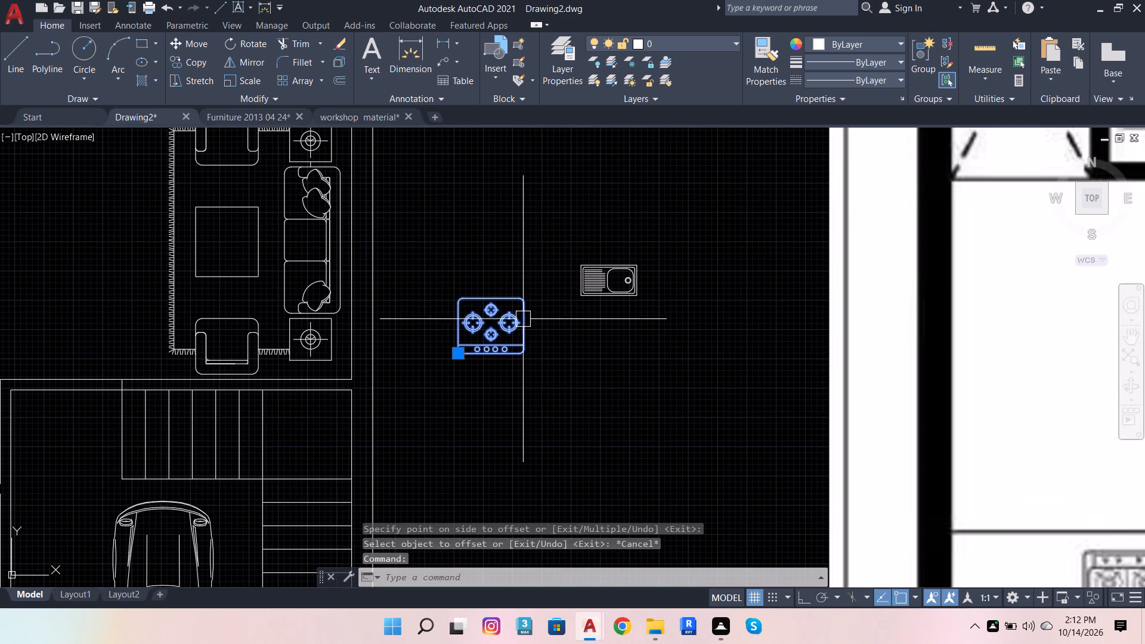
pyautogui.click(609, 273)
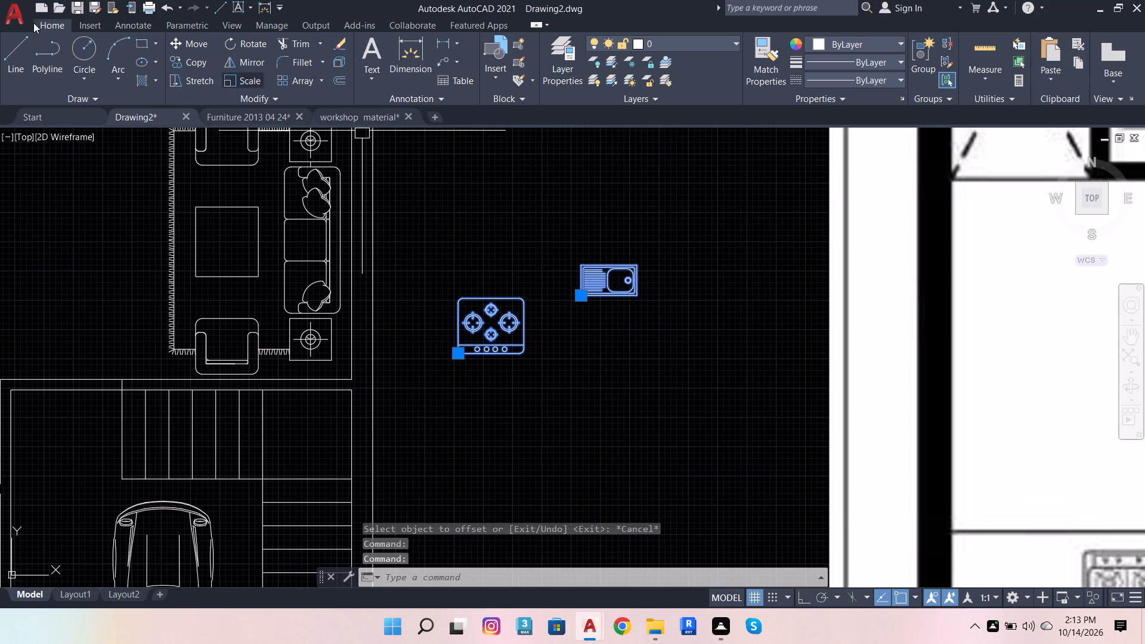
pyautogui.click(234, 62)
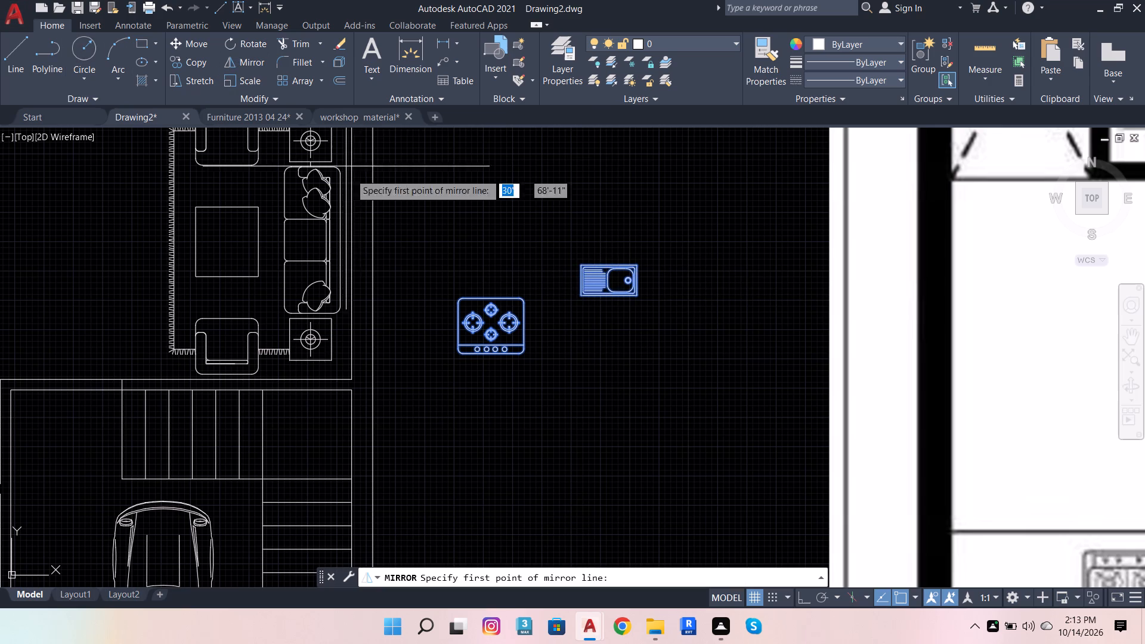
pyautogui.click(429, 287)
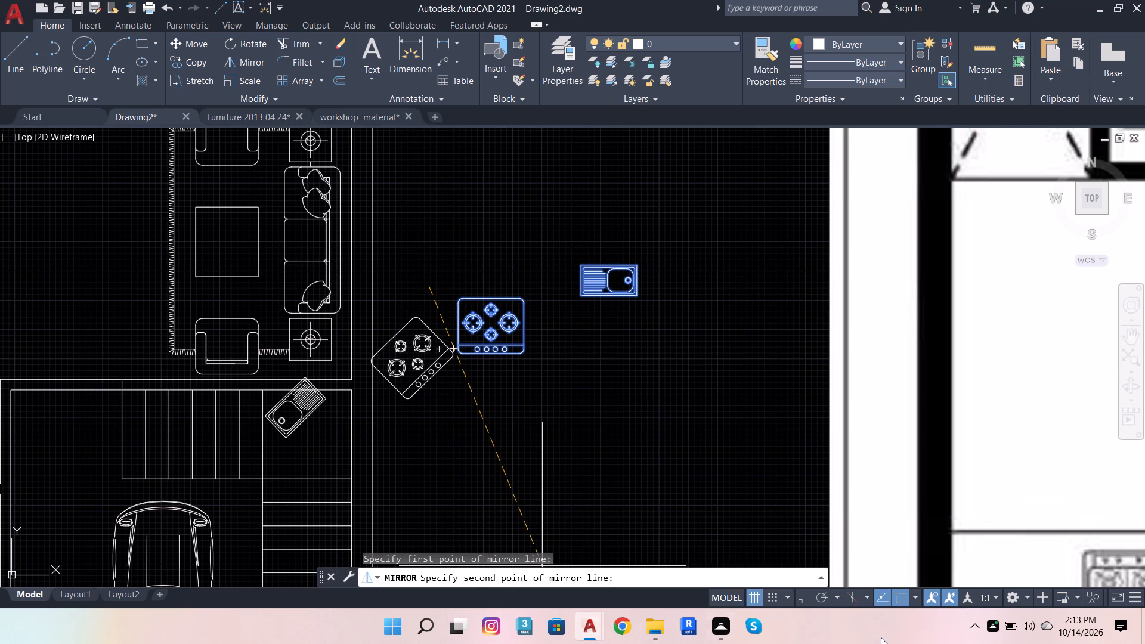
pyautogui.click(803, 602)
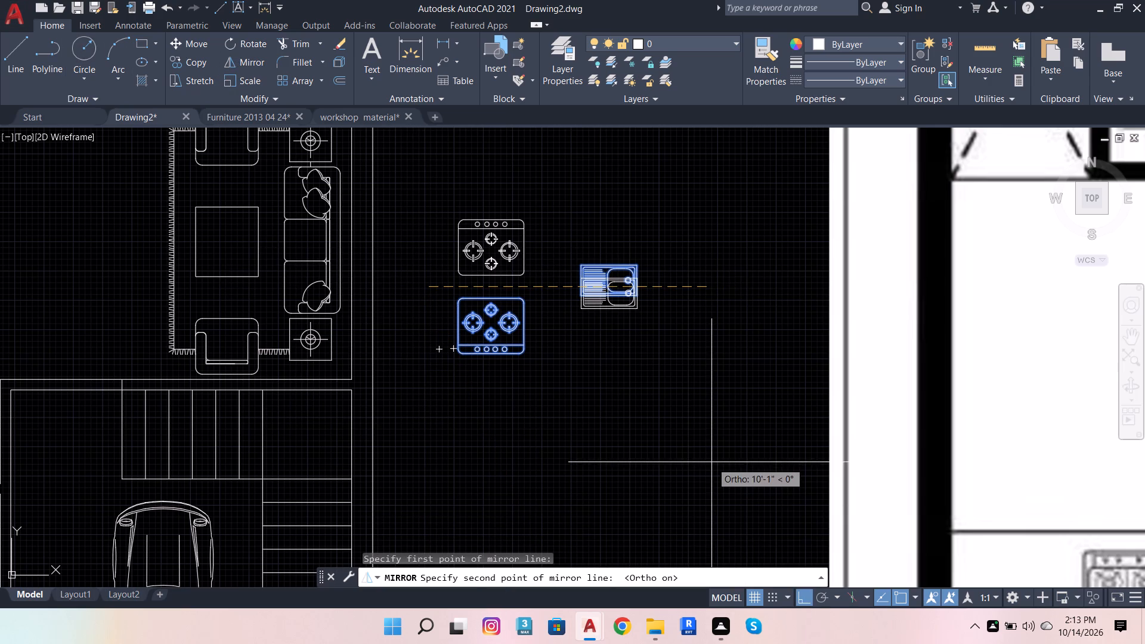
pyautogui.click(657, 398)
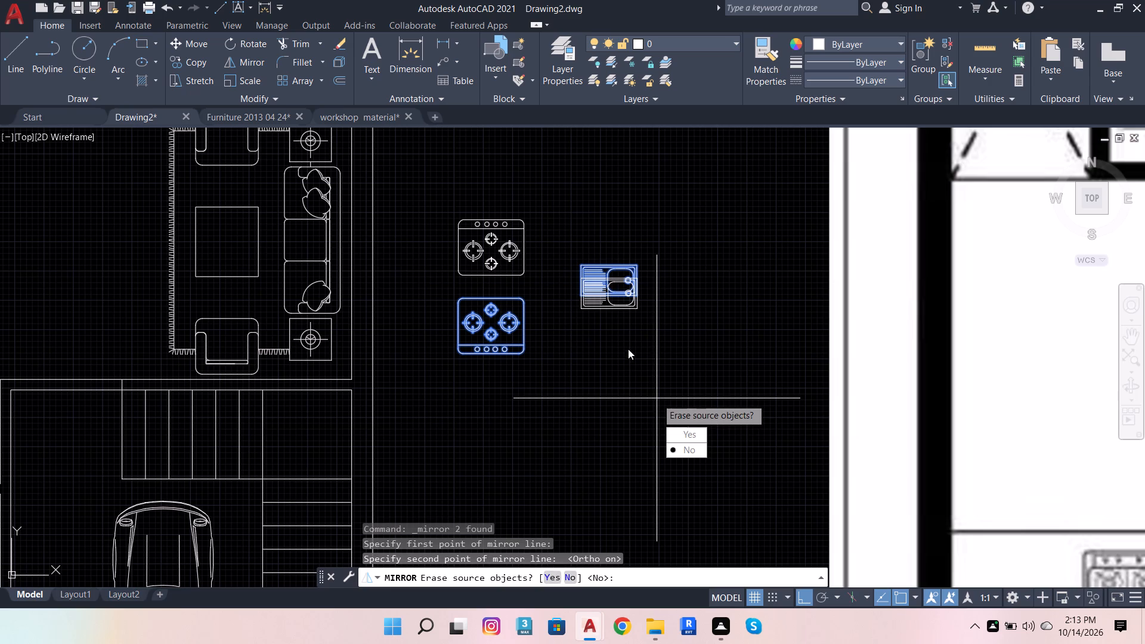
pyautogui.moveTo(691, 431); pyautogui.dragTo(657, 398)
# Move the sink block straight up about 1'7" so it lines up with the middle of the stove.
pyautogui.click(598, 301)
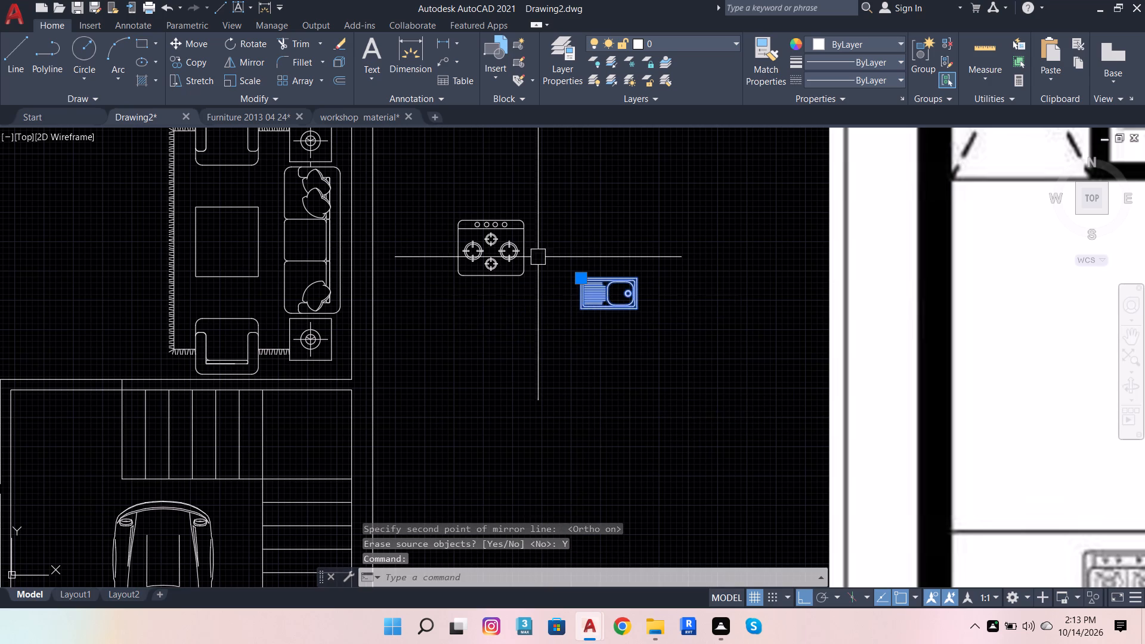
pyautogui.click(186, 36)
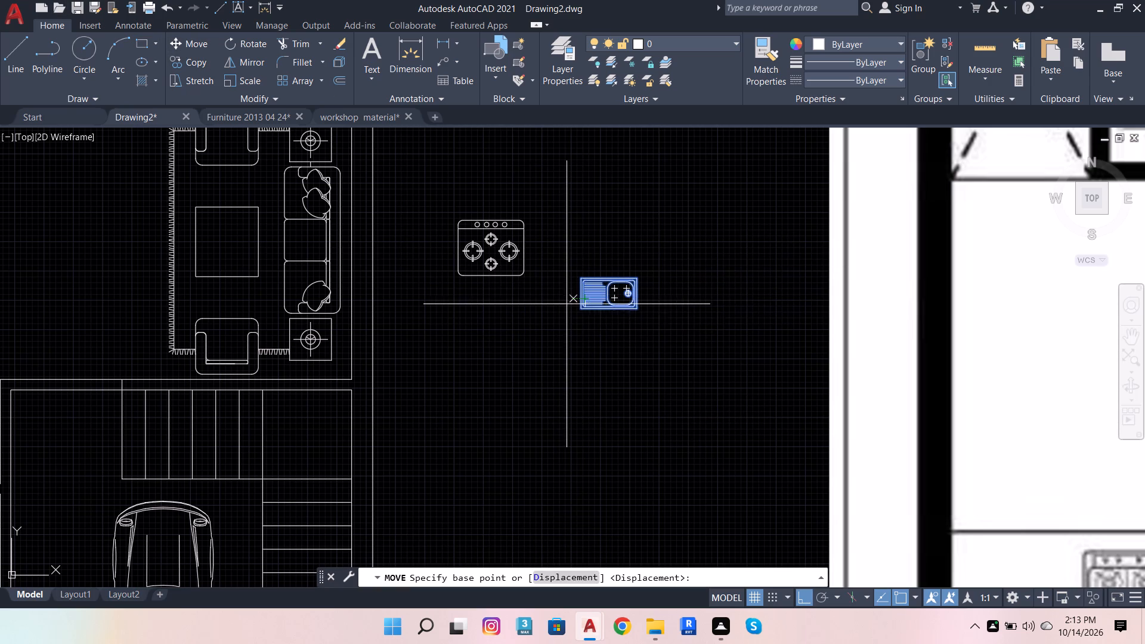
pyautogui.click(577, 309)
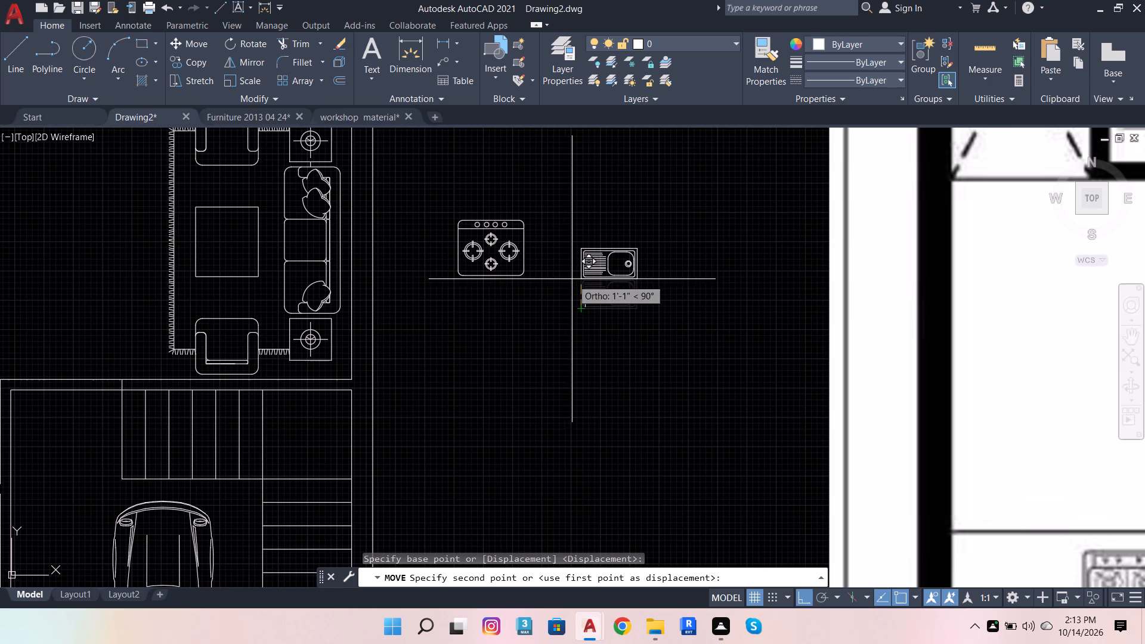
pyautogui.scroll(2, 571, 278)
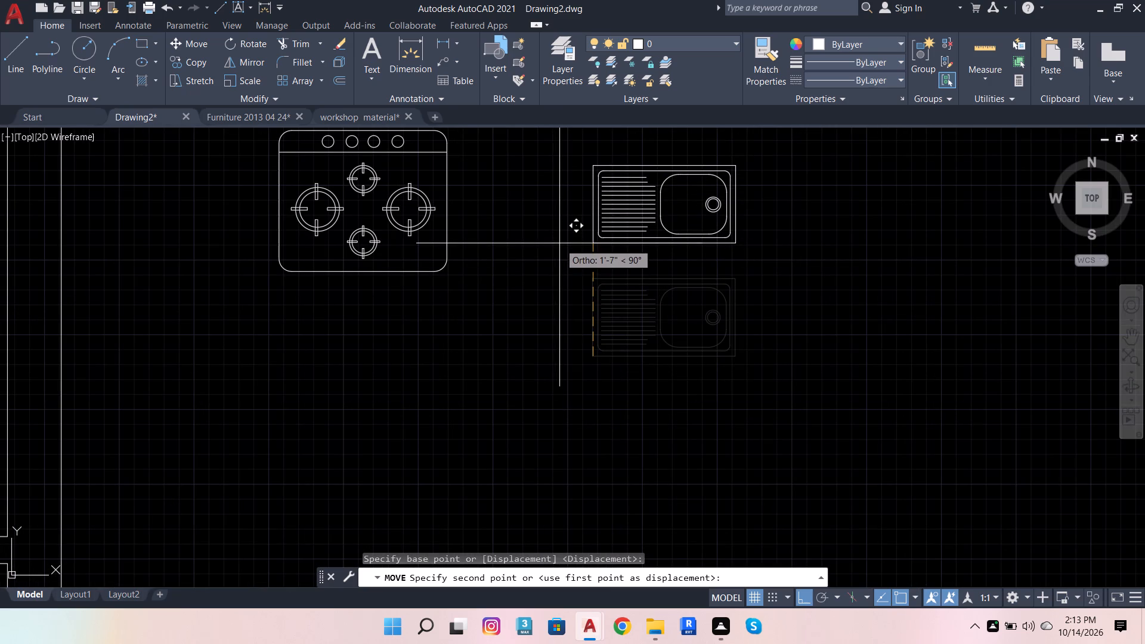
pyautogui.click(559, 243)
pyautogui.scroll(-2, 568, 287)
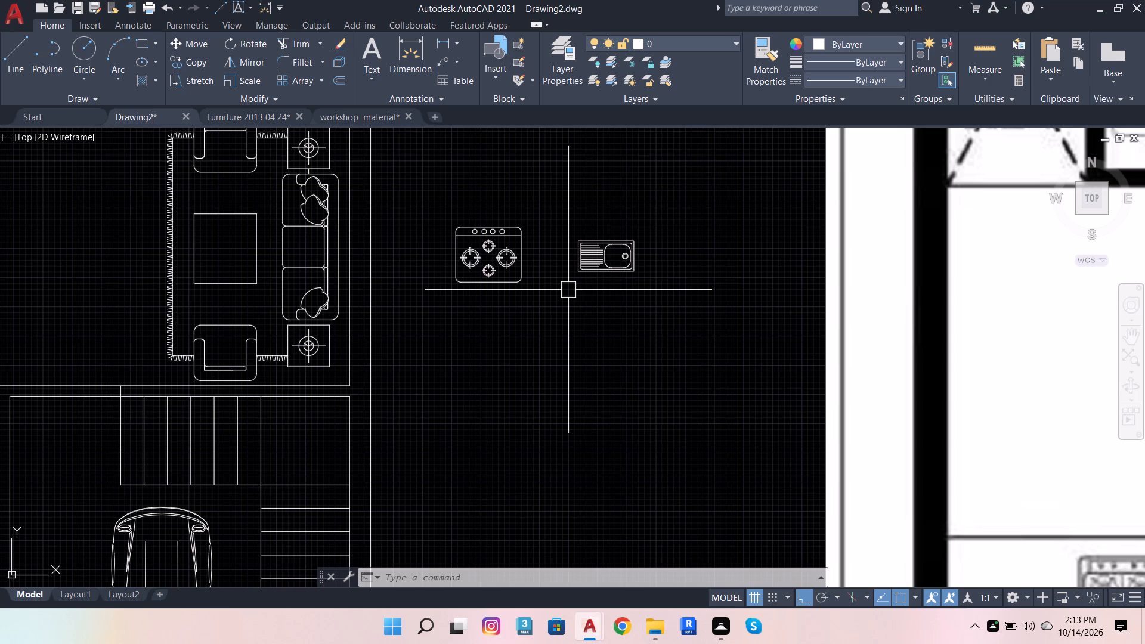
# With Ortho off, move the stove and sink together onto the kitchen counter strip, using the sink's lower-right corner as base point.
pyautogui.scroll(-1, 559, 218)
pyautogui.scroll(-1, 550, 366)
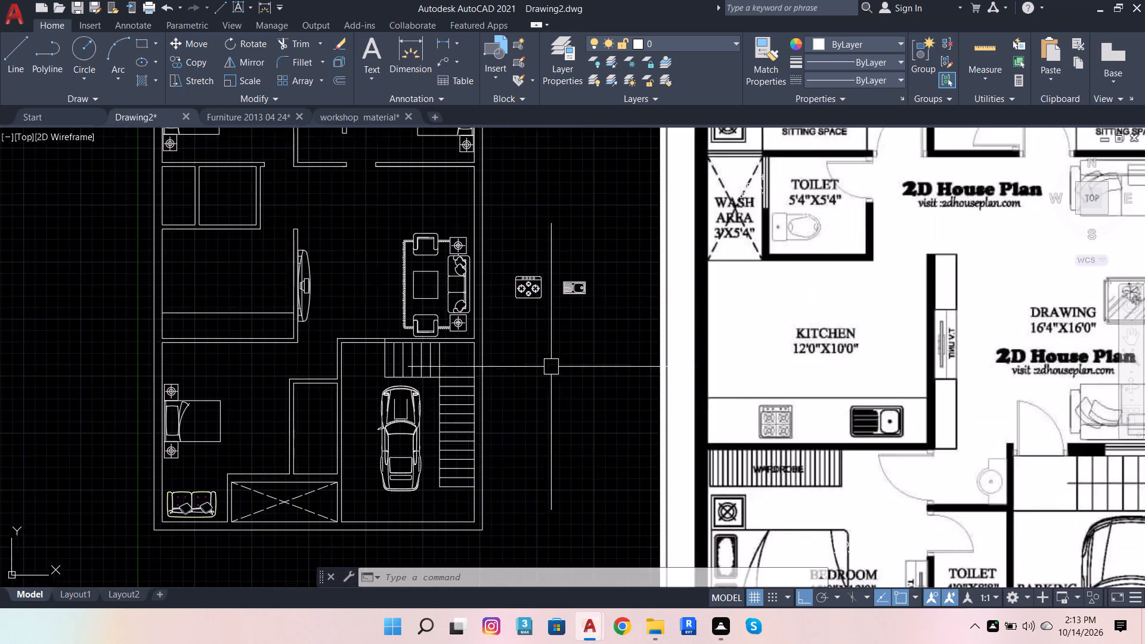
pyautogui.scroll(-1, 551, 367)
pyautogui.scroll(2, 528, 295)
pyautogui.click(511, 294)
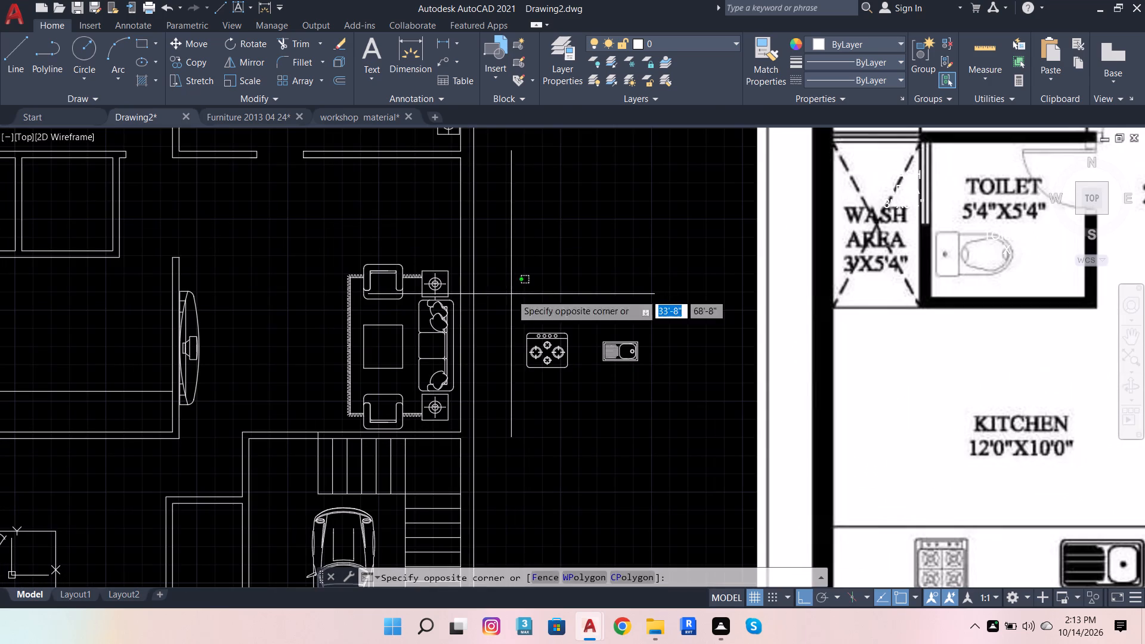
pyautogui.click(649, 423)
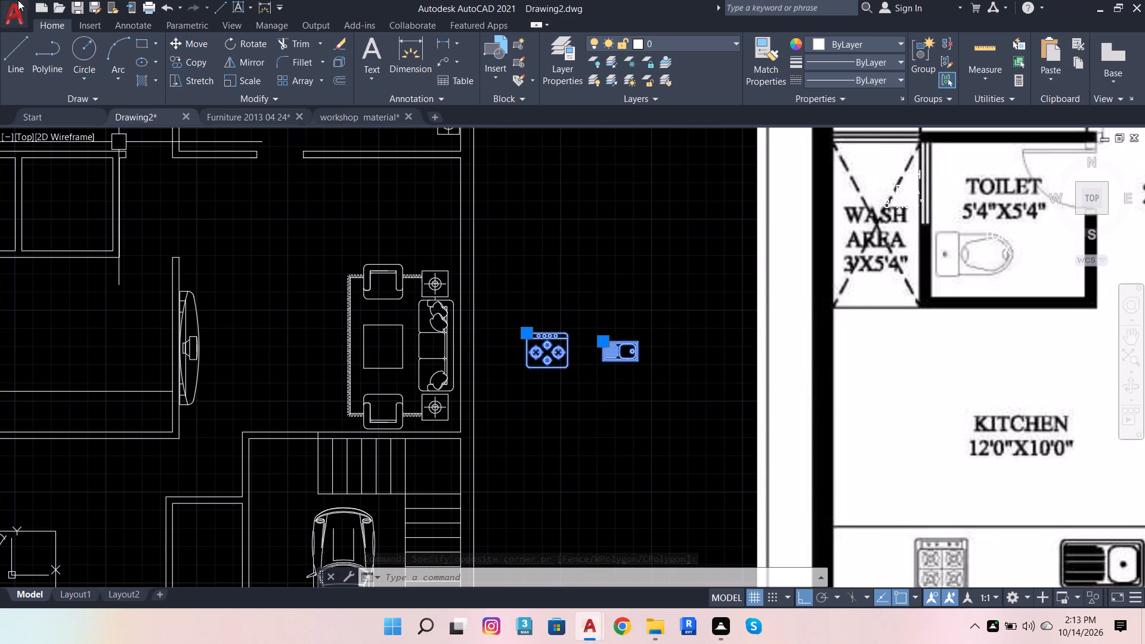
pyautogui.click(190, 37)
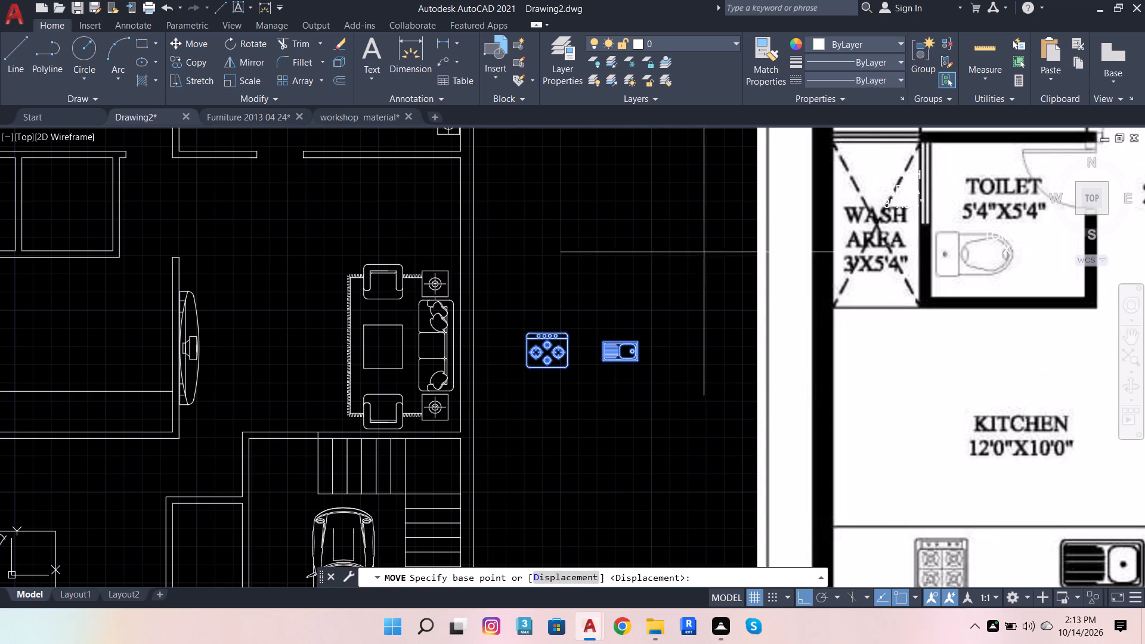
pyautogui.click(800, 592)
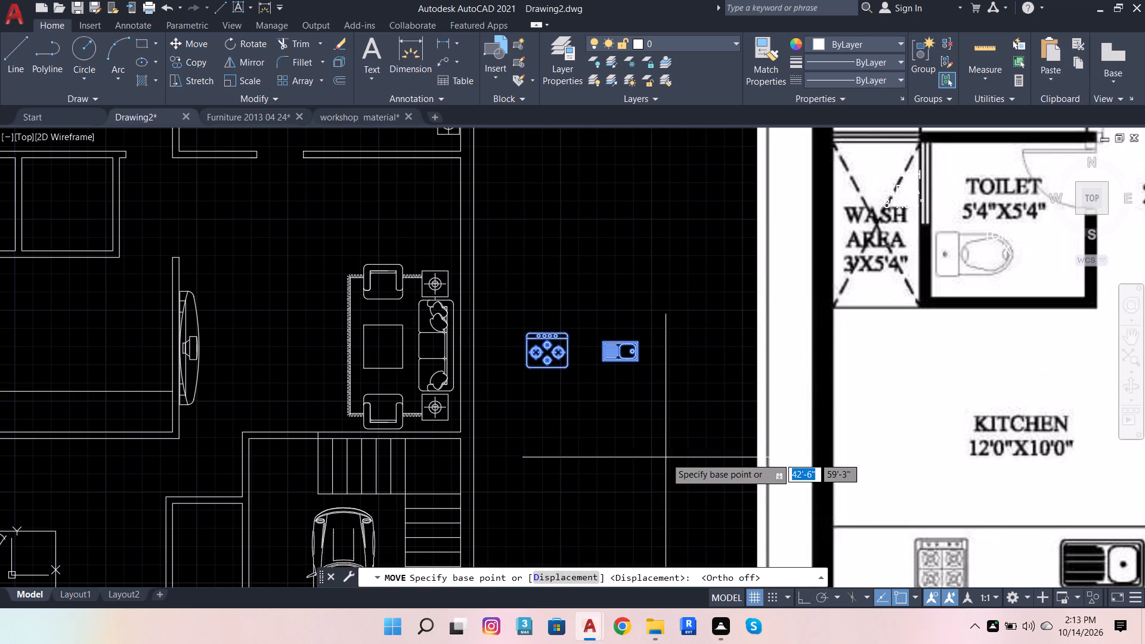
pyautogui.click(643, 367)
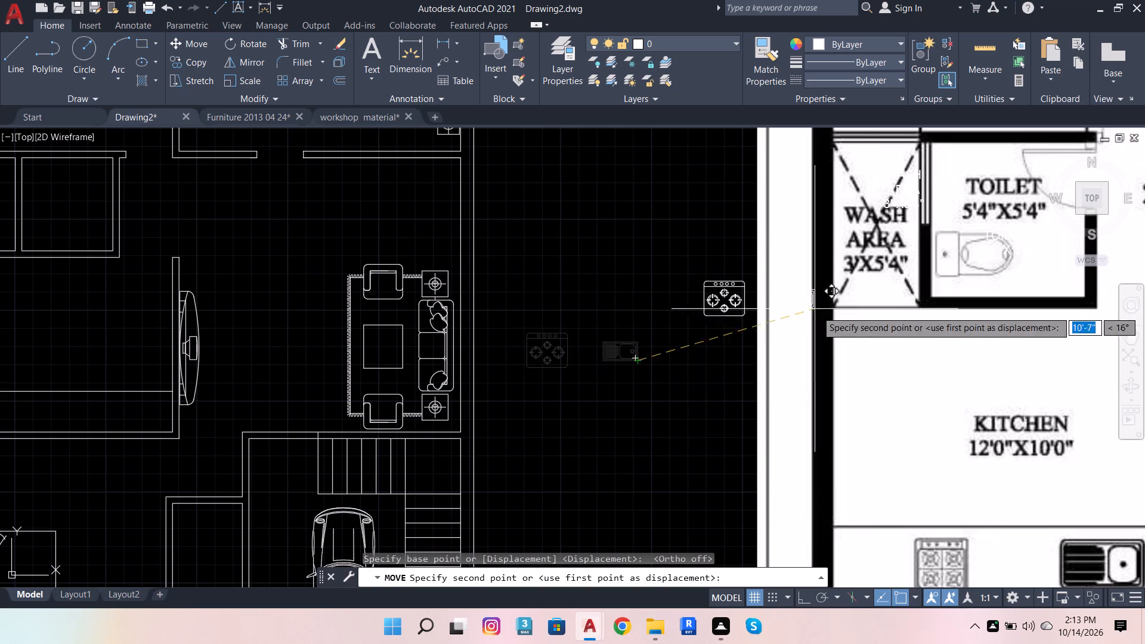
pyautogui.scroll(-2, 557, 377)
pyautogui.scroll(1, 357, 401)
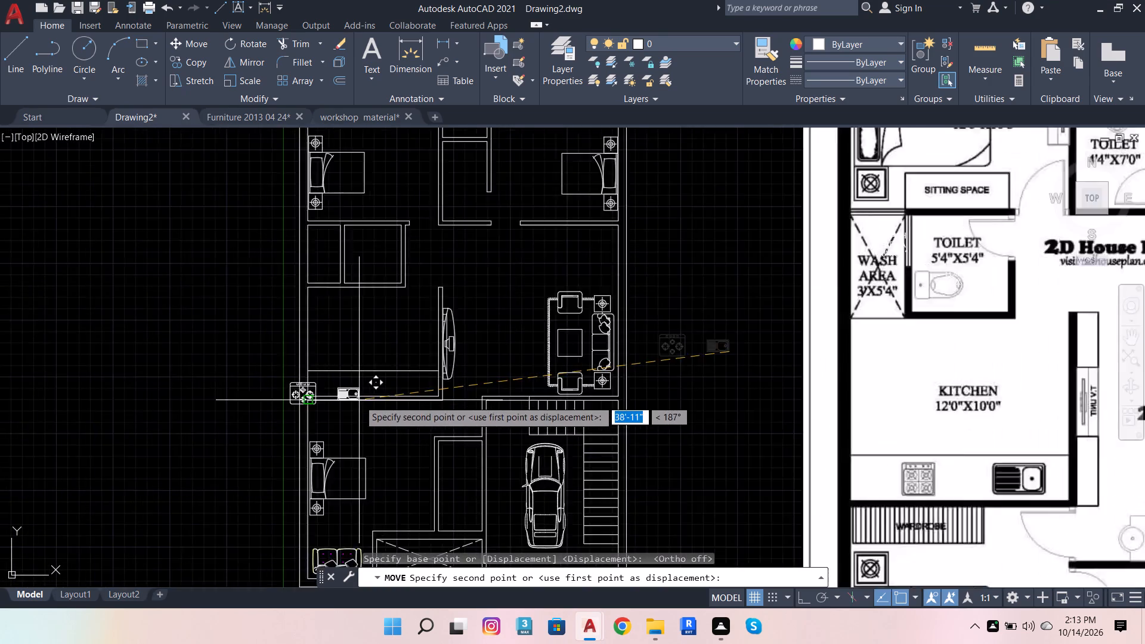
pyautogui.scroll(3, 360, 400)
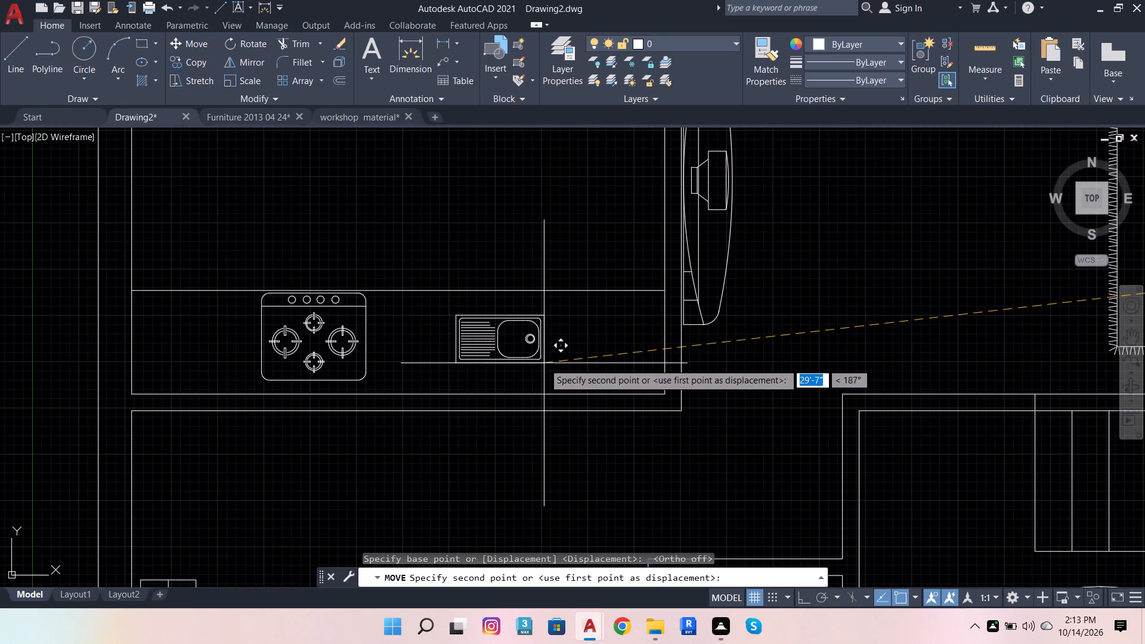
pyautogui.click(547, 366)
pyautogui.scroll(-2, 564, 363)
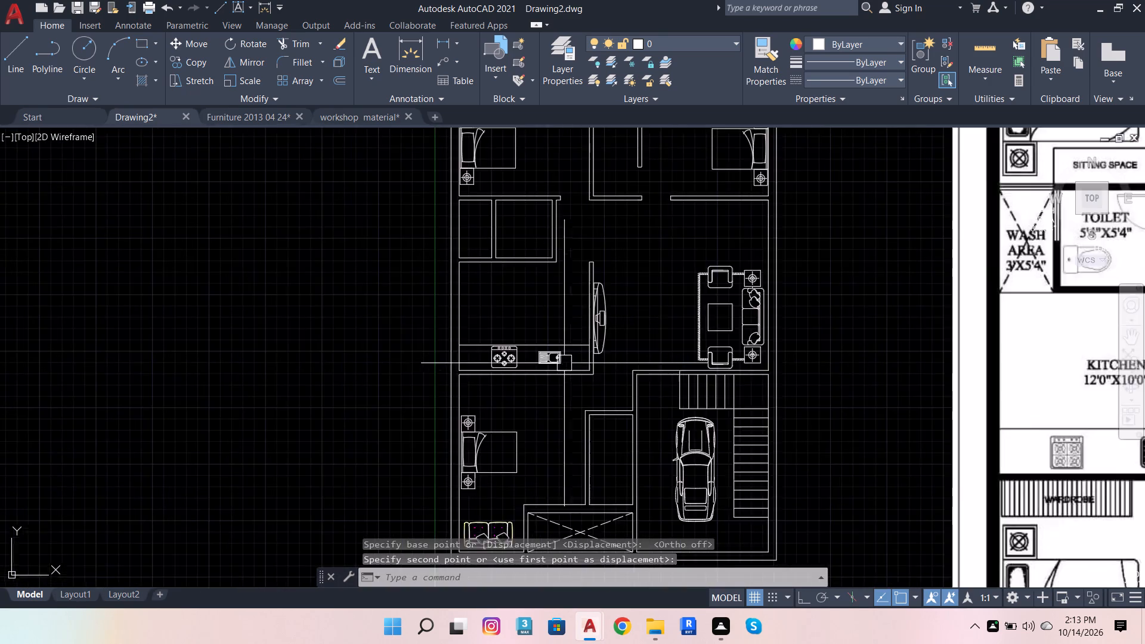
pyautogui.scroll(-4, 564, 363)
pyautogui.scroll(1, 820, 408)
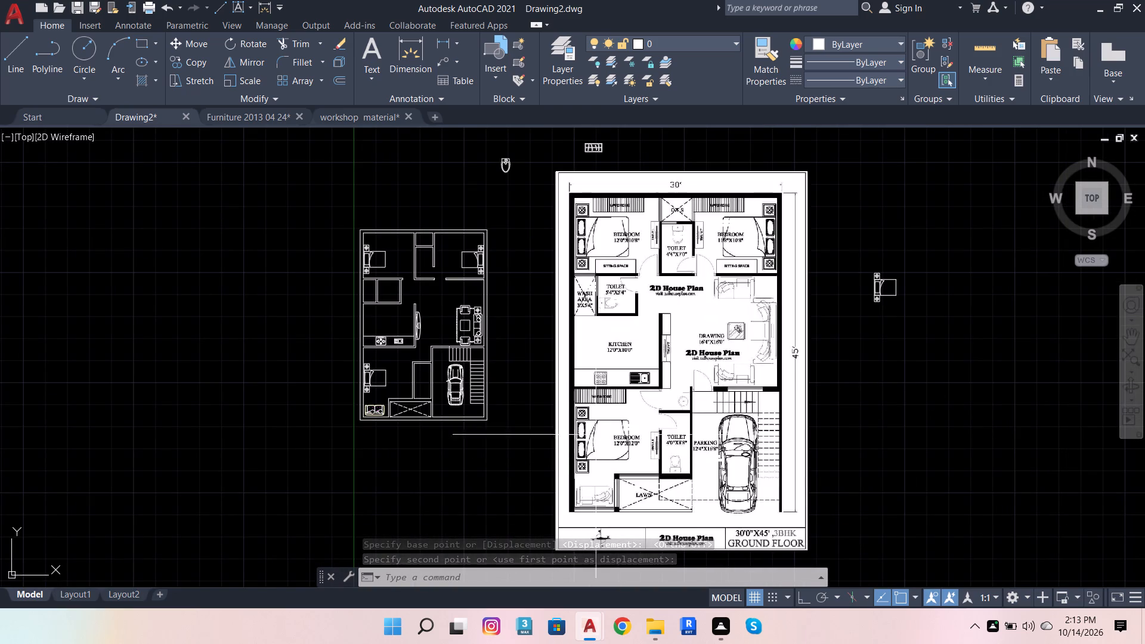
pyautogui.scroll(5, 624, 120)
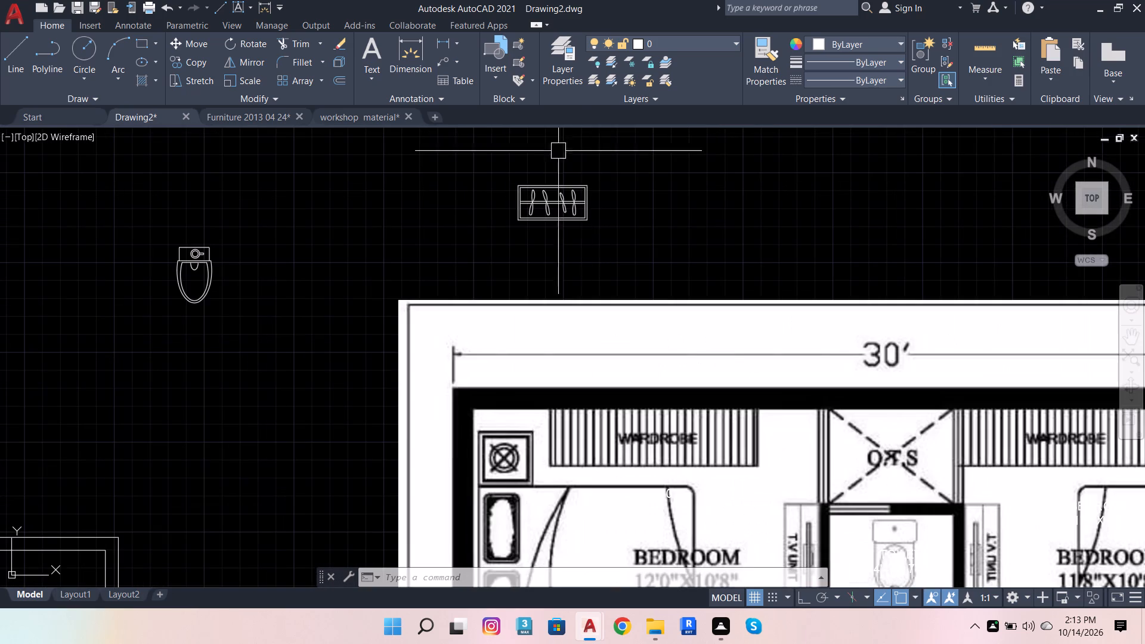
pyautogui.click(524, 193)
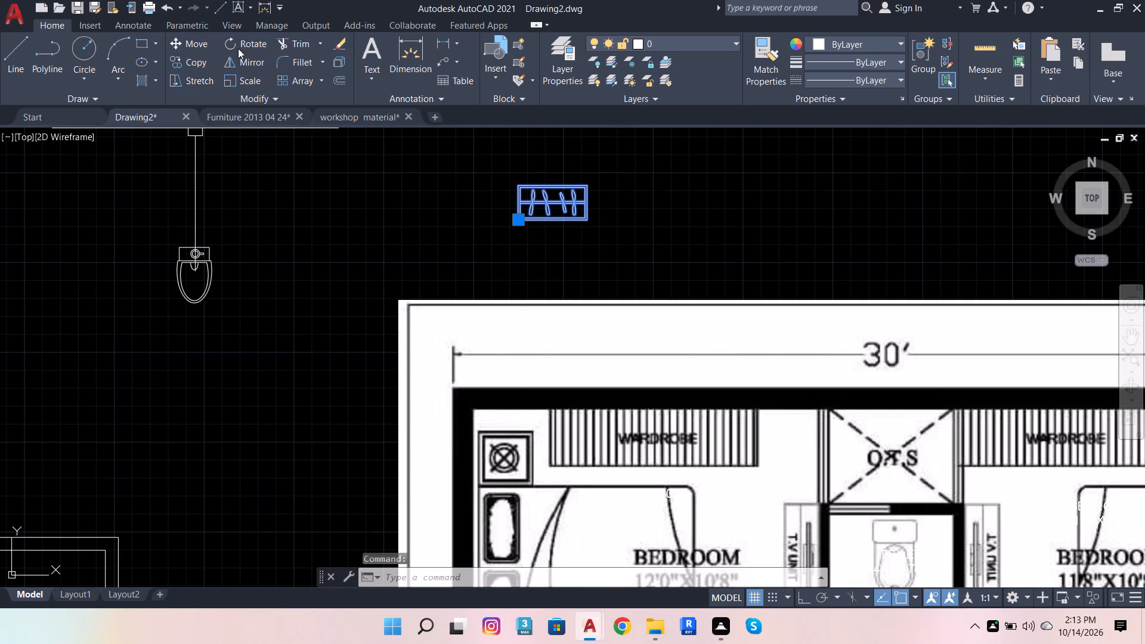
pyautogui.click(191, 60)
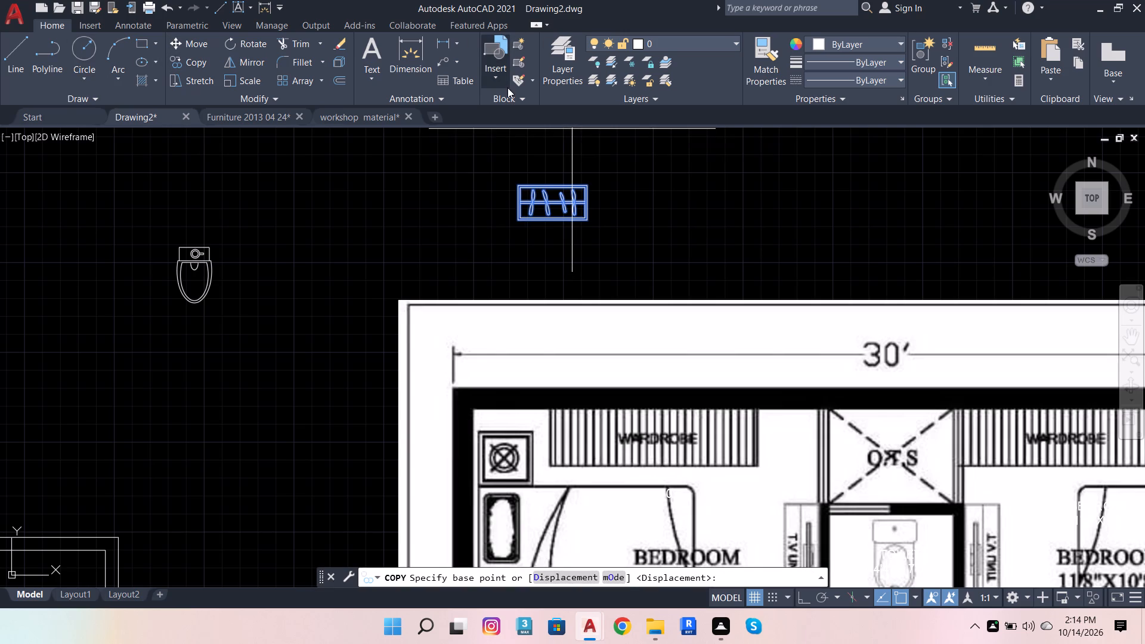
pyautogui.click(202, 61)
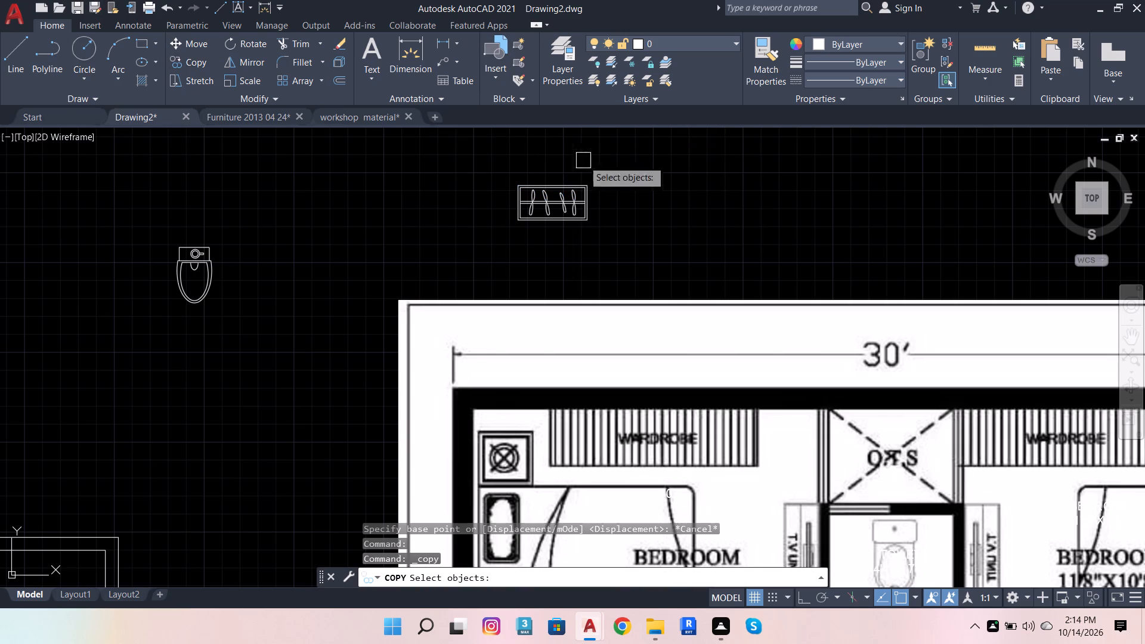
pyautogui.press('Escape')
# Copy the wardrobe block by its upper-right corner to just inside the upper-right corner of the plan's top-right bedroom.
pyautogui.click(592, 194)
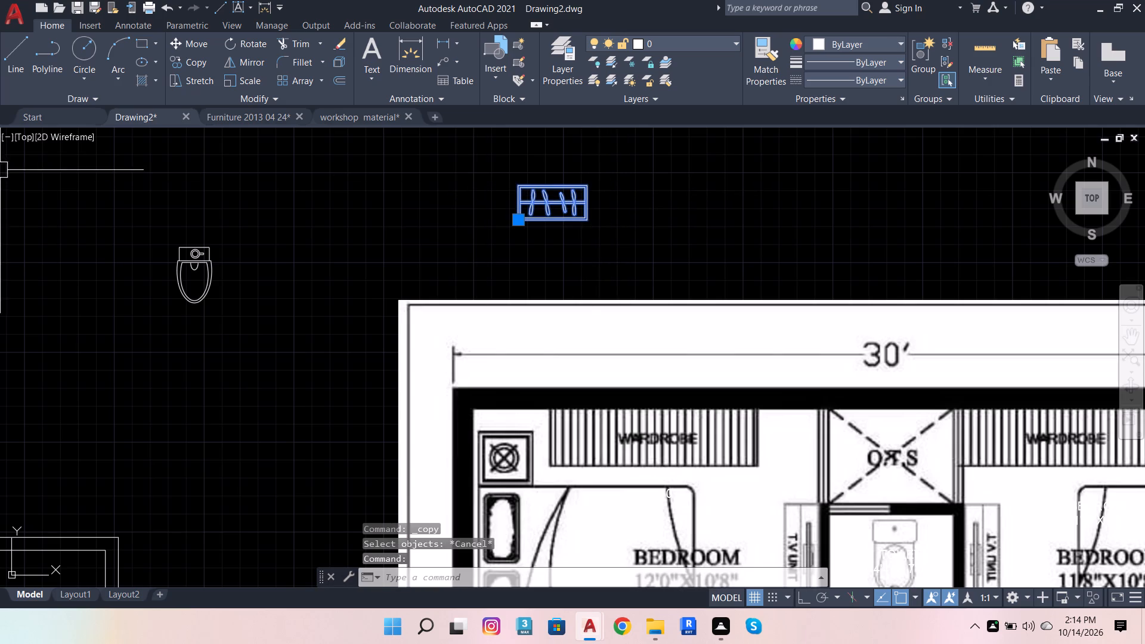
pyautogui.click(169, 61)
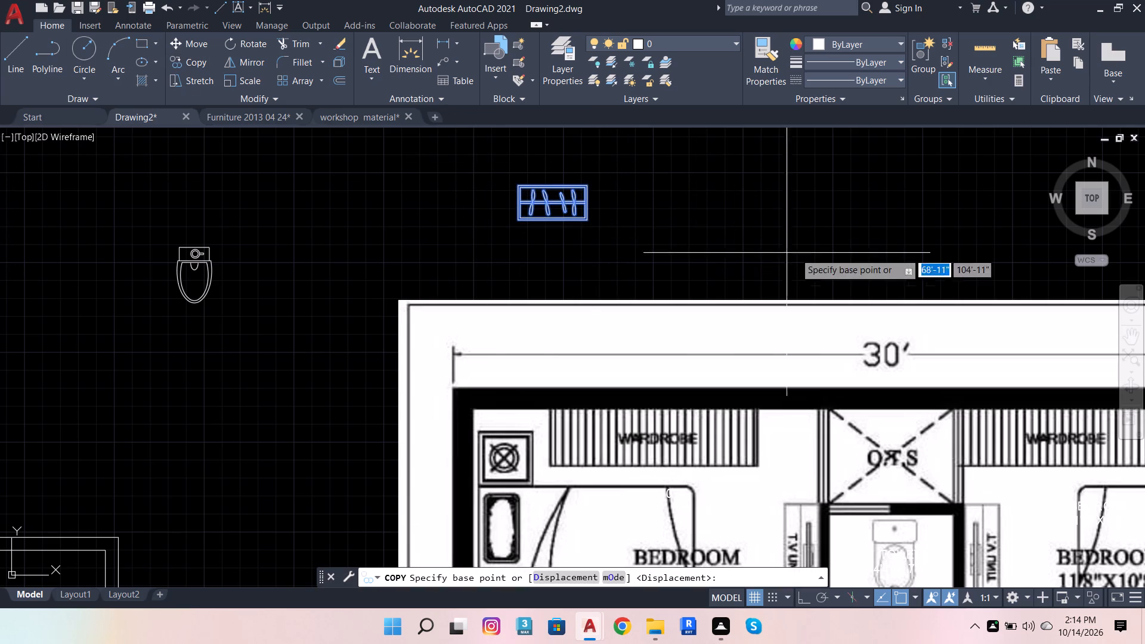
pyautogui.click(593, 186)
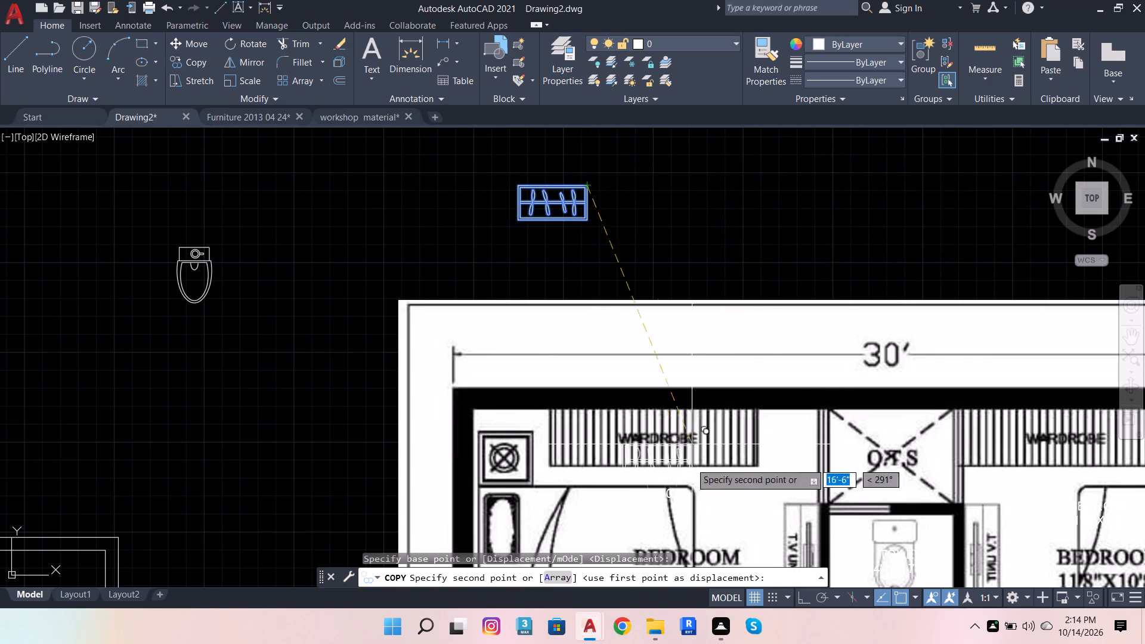
pyautogui.scroll(-4, 924, 290)
pyautogui.scroll(6, 834, 327)
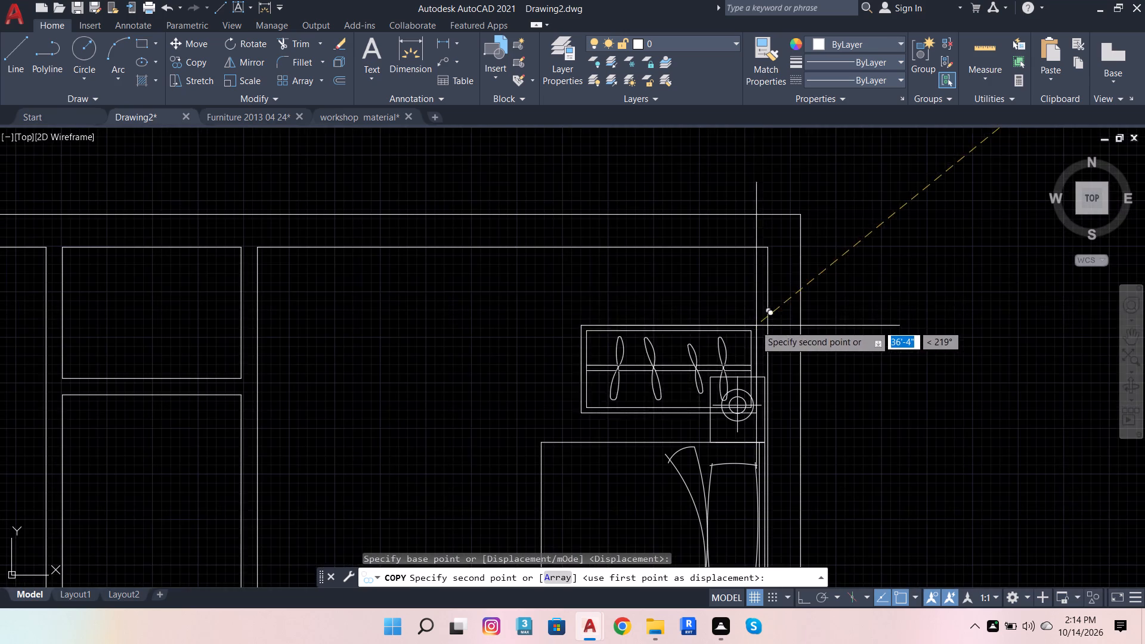
pyautogui.scroll(4, 745, 253)
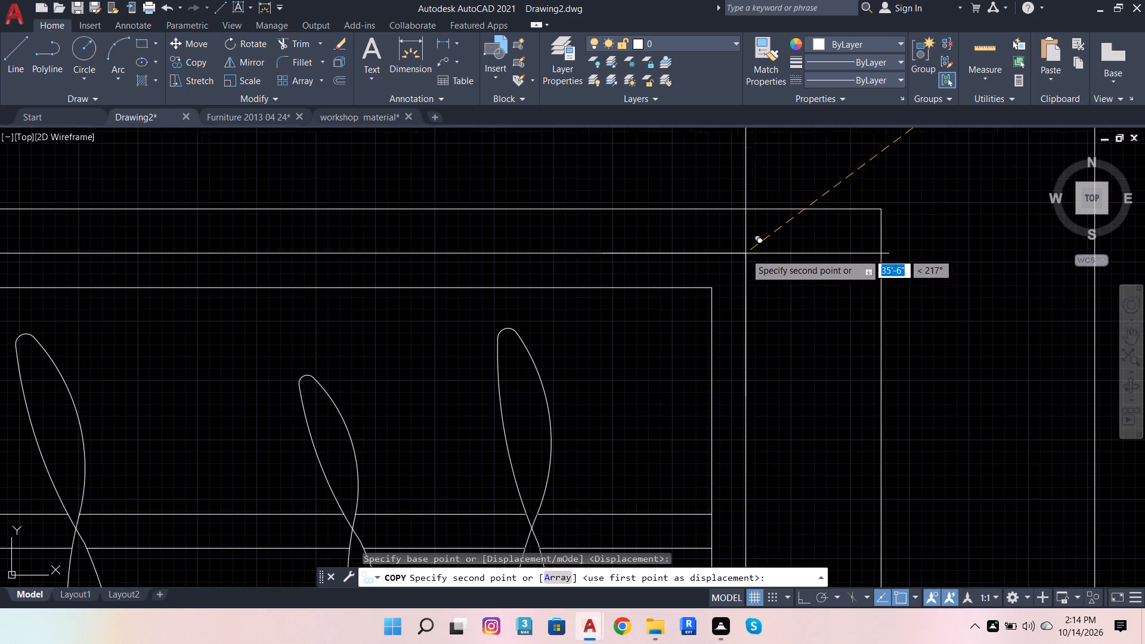
pyautogui.click(797, 230)
# Place another wardrobe copy against the top wall of the top-left bedroom, above the bedside table.
pyautogui.scroll(-4, 872, 206)
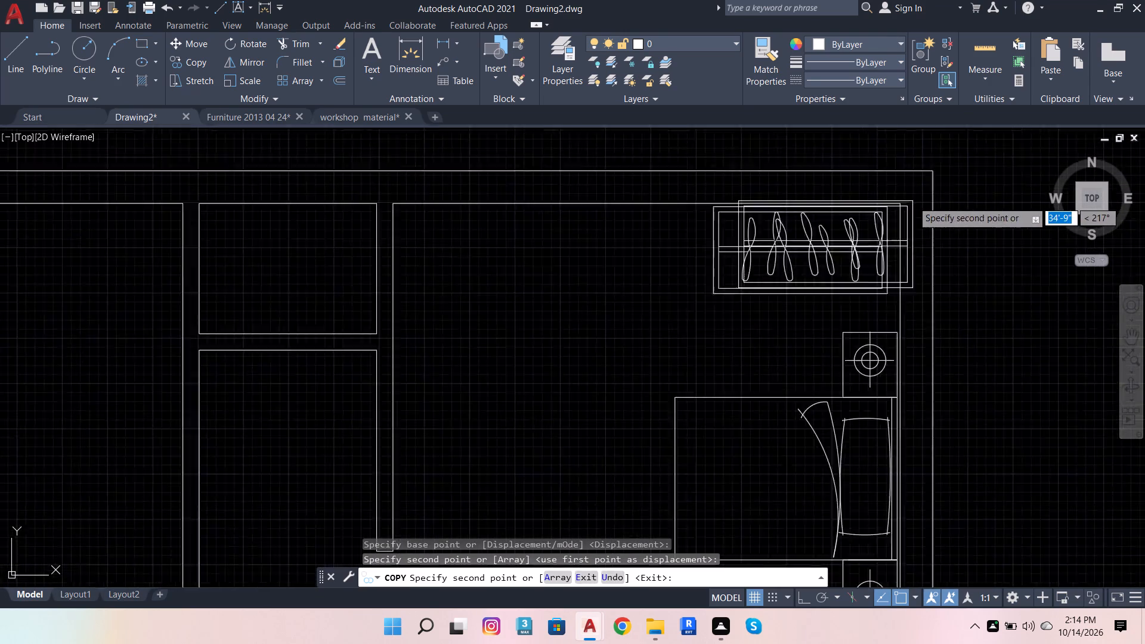
pyautogui.scroll(-2, 912, 201)
pyautogui.scroll(3, 511, 210)
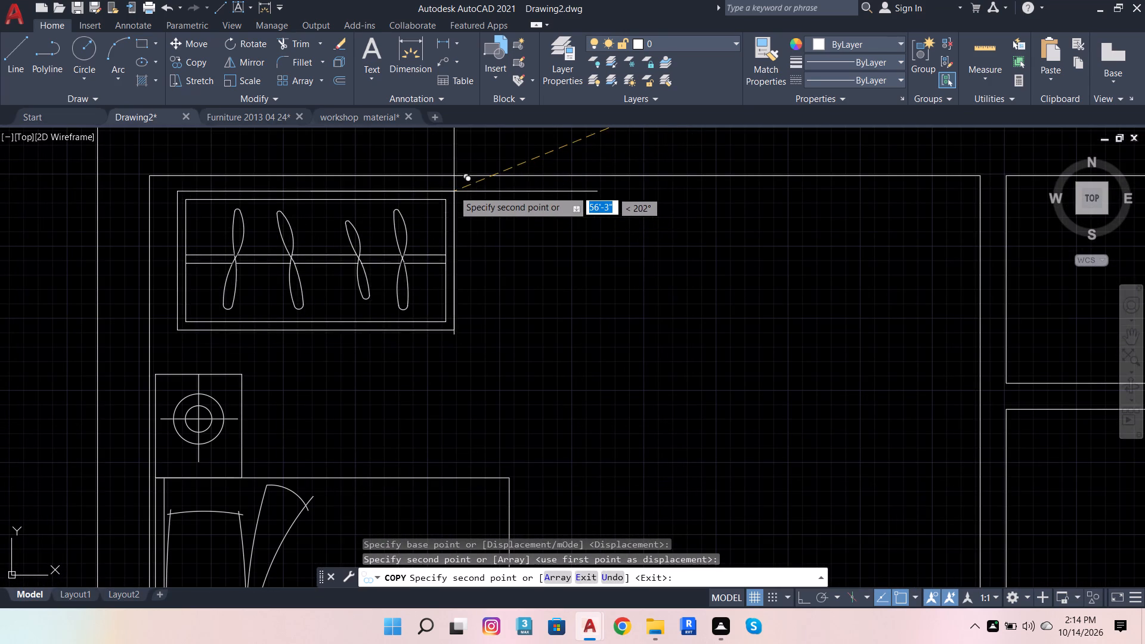
pyautogui.scroll(2, 439, 179)
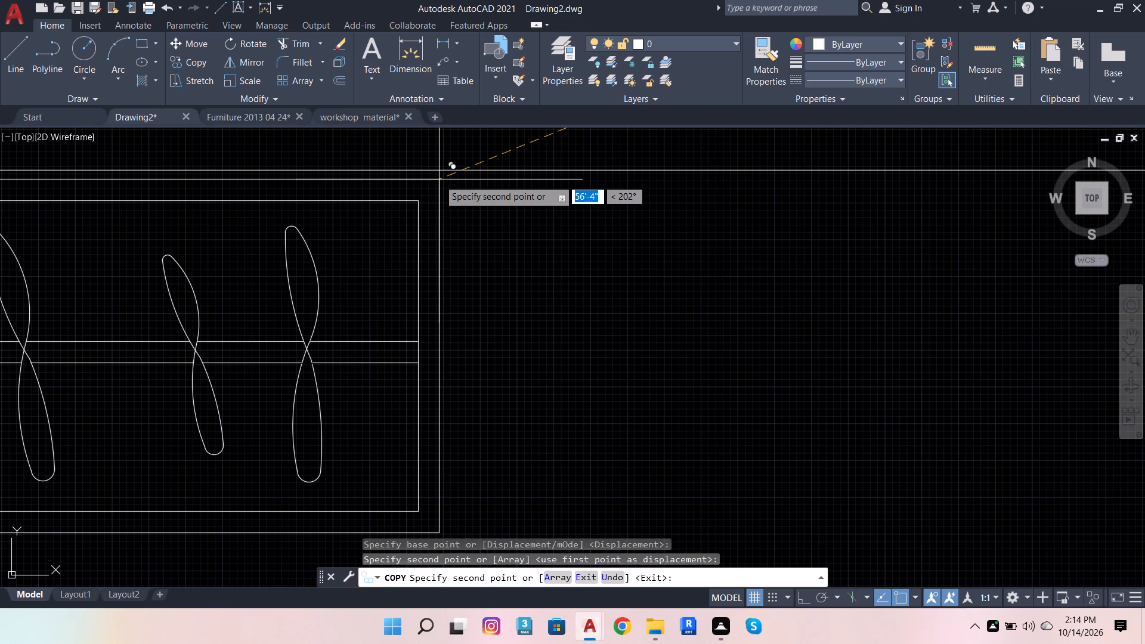
pyautogui.click(439, 179)
# Place a third wardrobe copy in the upper-left corner of the bottom-left bedroom, just below the kitchen wall, and end the copying.
pyautogui.scroll(-7, 487, 186)
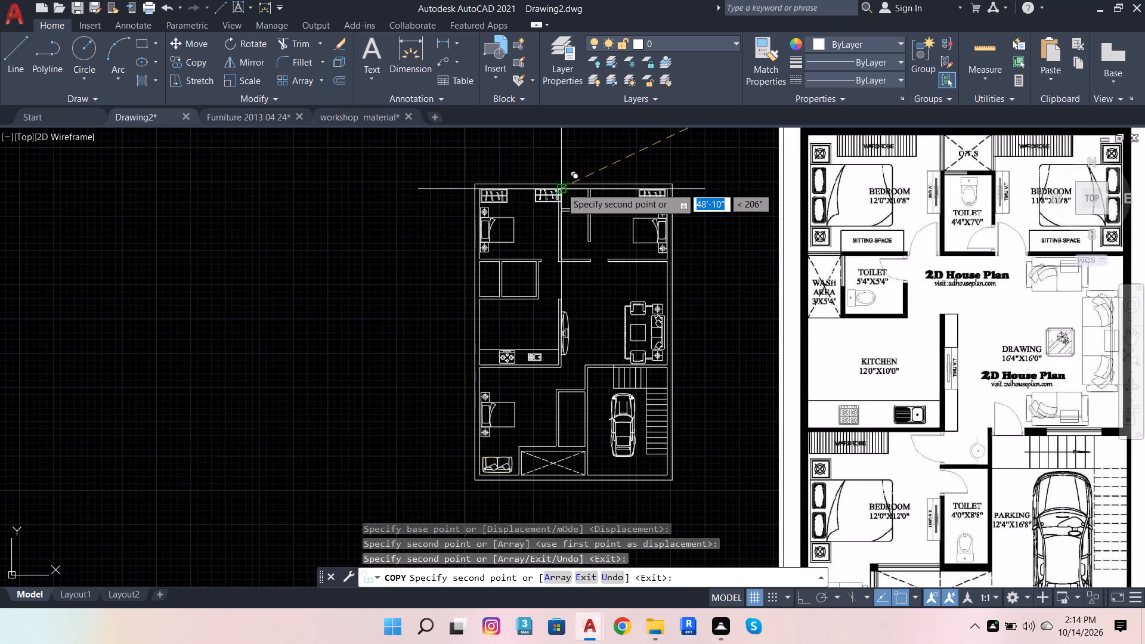
pyautogui.scroll(-1, 561, 187)
pyautogui.scroll(4, 533, 311)
pyautogui.scroll(1, 480, 262)
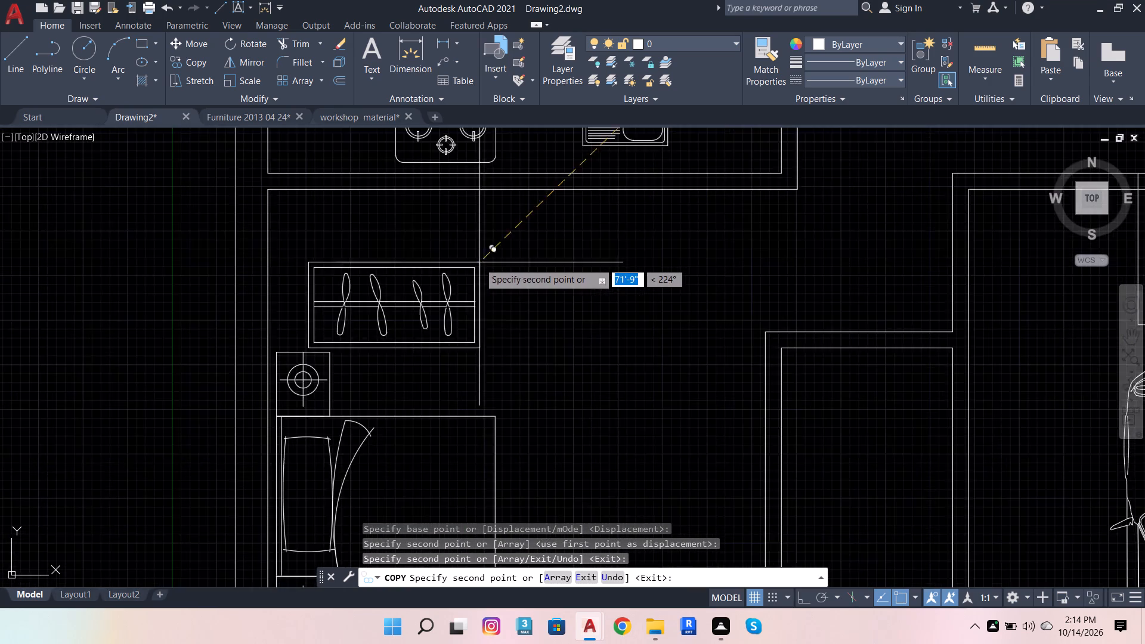
pyautogui.scroll(2, 478, 261)
pyautogui.scroll(-3, 469, 249)
pyautogui.scroll(3, 433, 225)
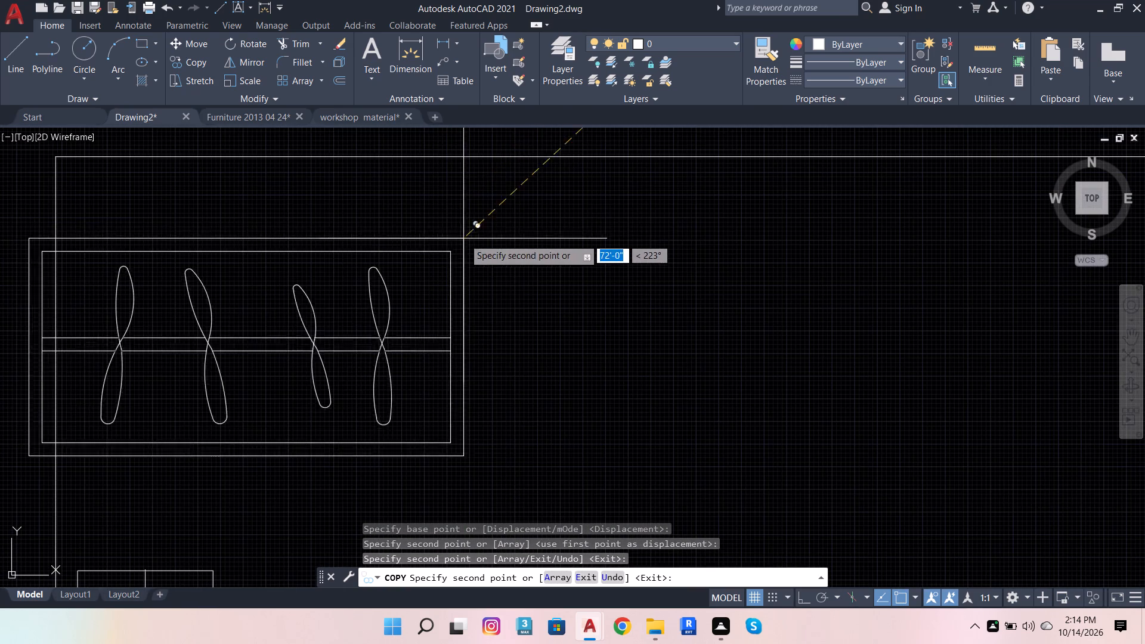
pyautogui.scroll(1, 516, 199)
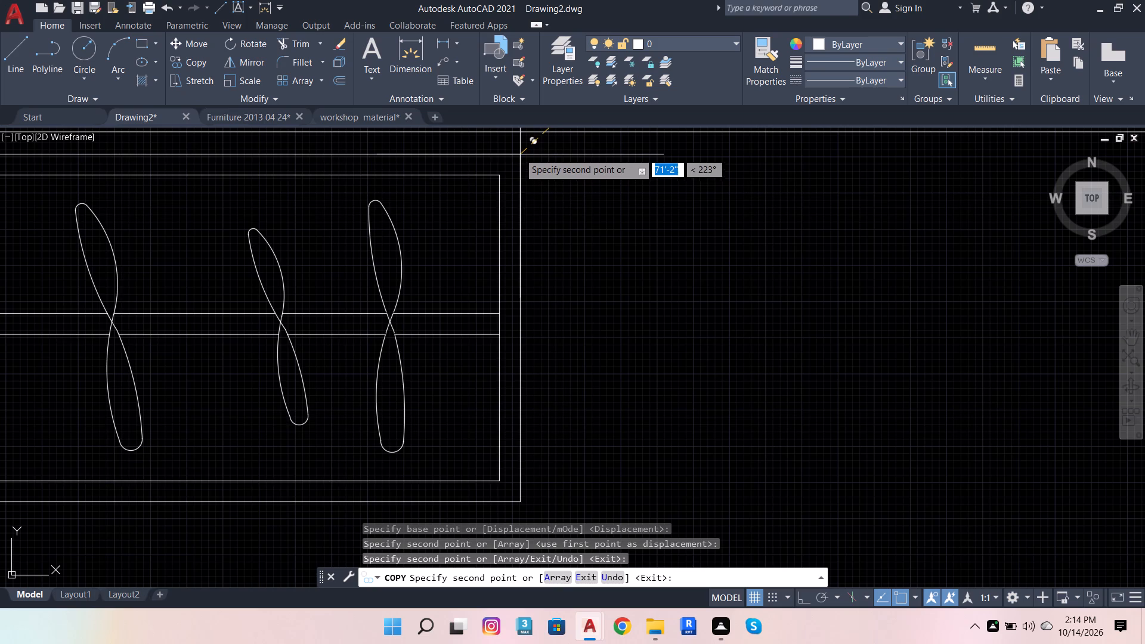
pyautogui.click(516, 143)
pyautogui.scroll(-4, 649, 184)
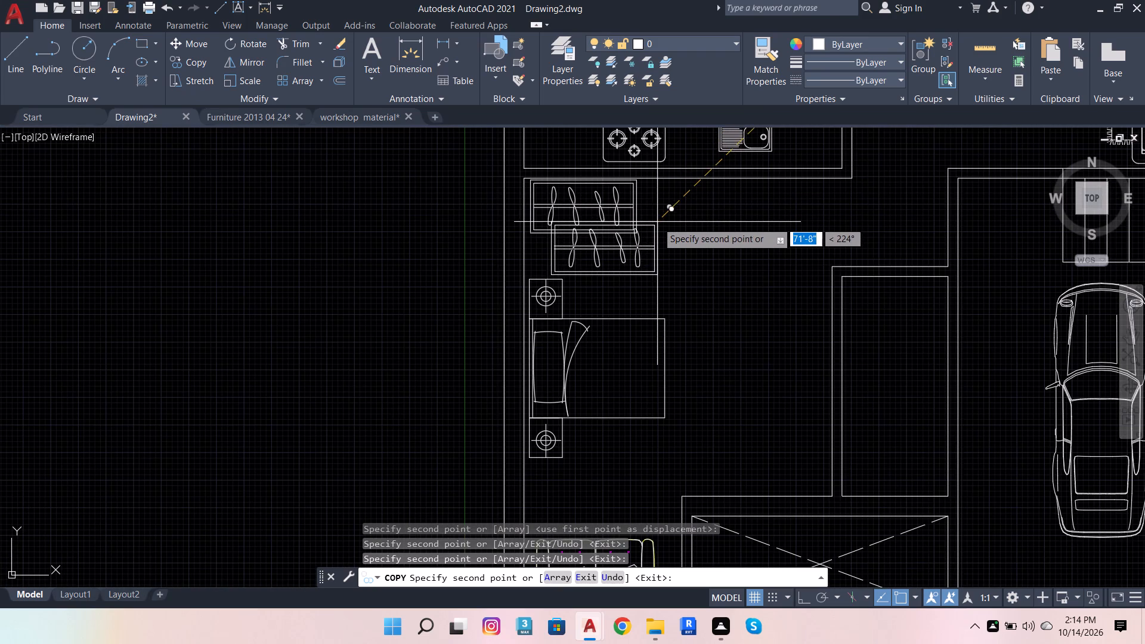
pyautogui.press('Escape')
# Draw the sitting-space rectangle just above the bottom wall of the top-right bedroom, between the door opening and the bedside table.
pyautogui.scroll(-3, 550, 215)
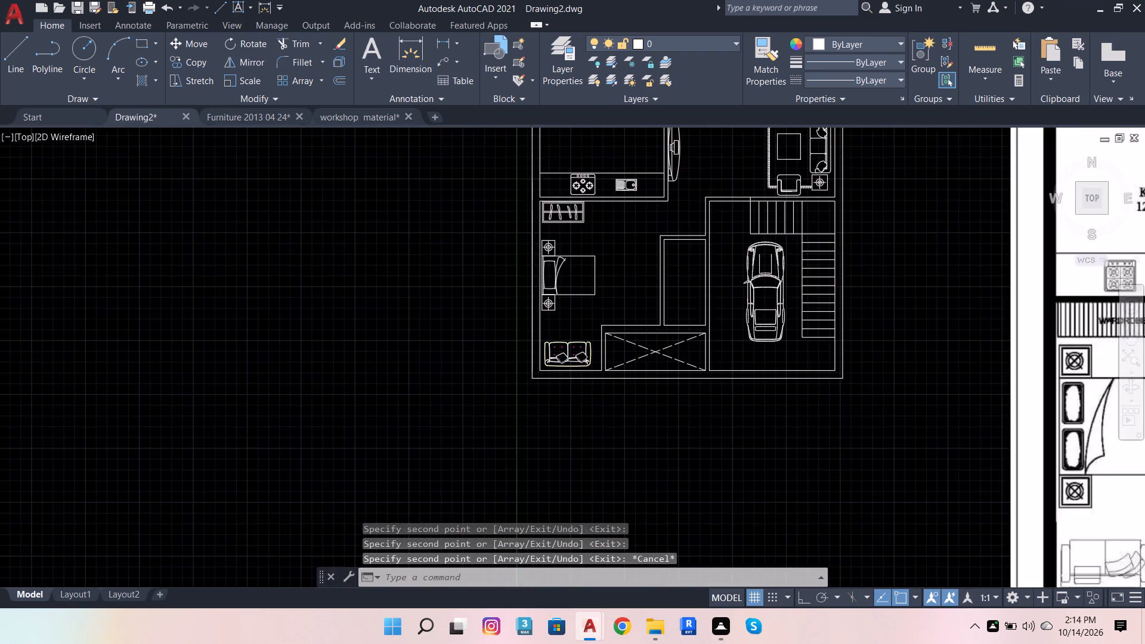
pyautogui.scroll(-1, 550, 215)
pyautogui.scroll(1, 894, 335)
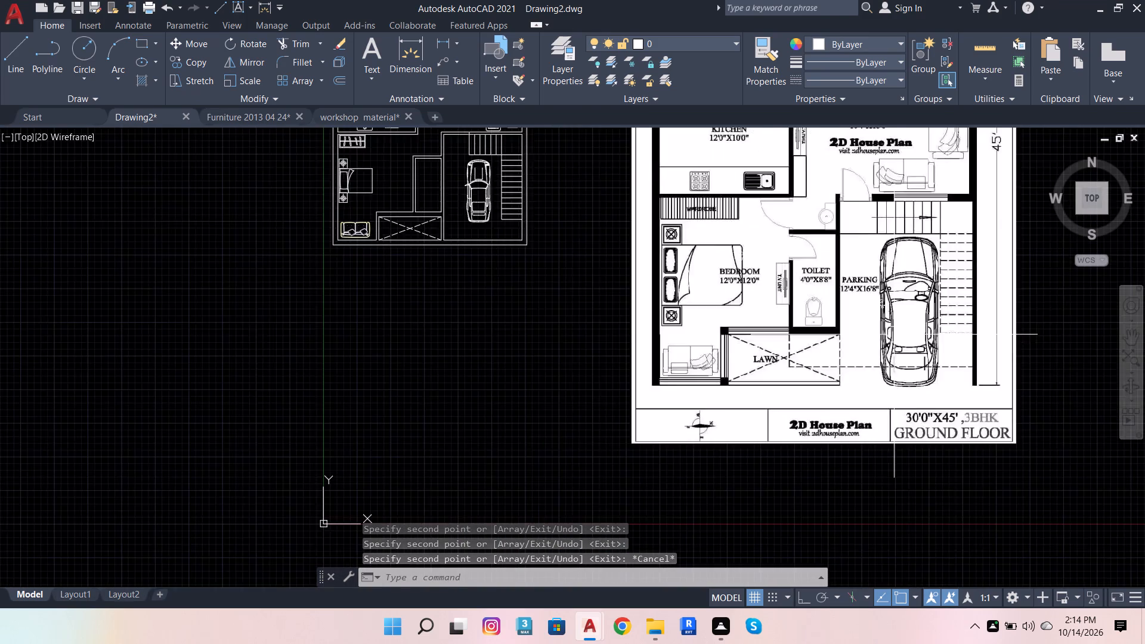
pyautogui.scroll(1, 894, 335)
pyautogui.scroll(-3, 840, 372)
pyautogui.scroll(3, 848, 208)
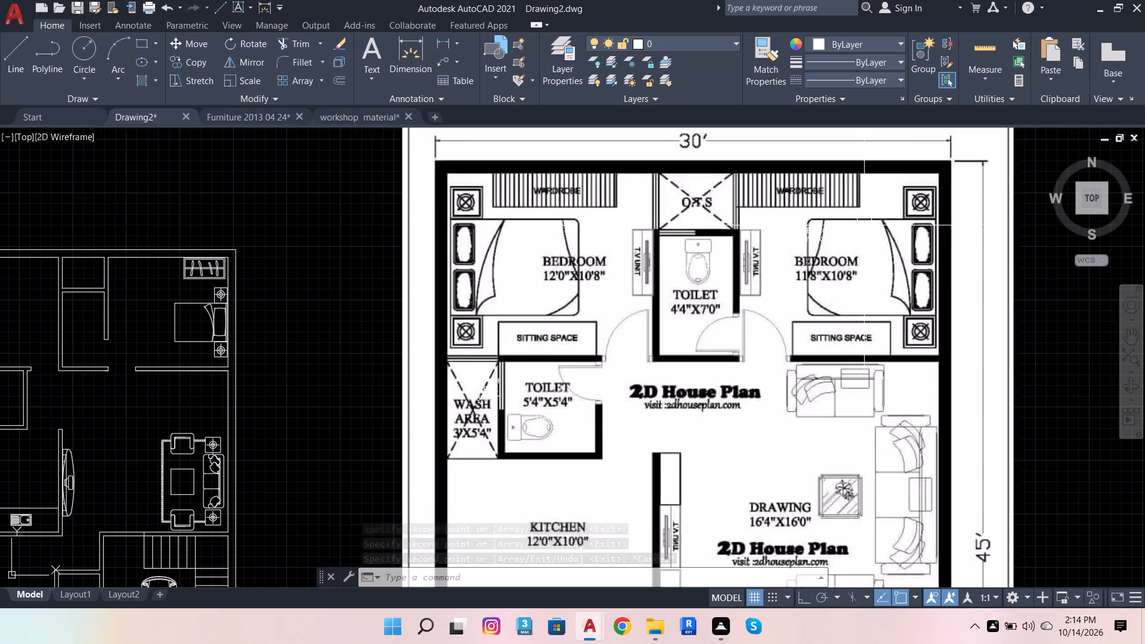
pyautogui.scroll(-1, 582, 333)
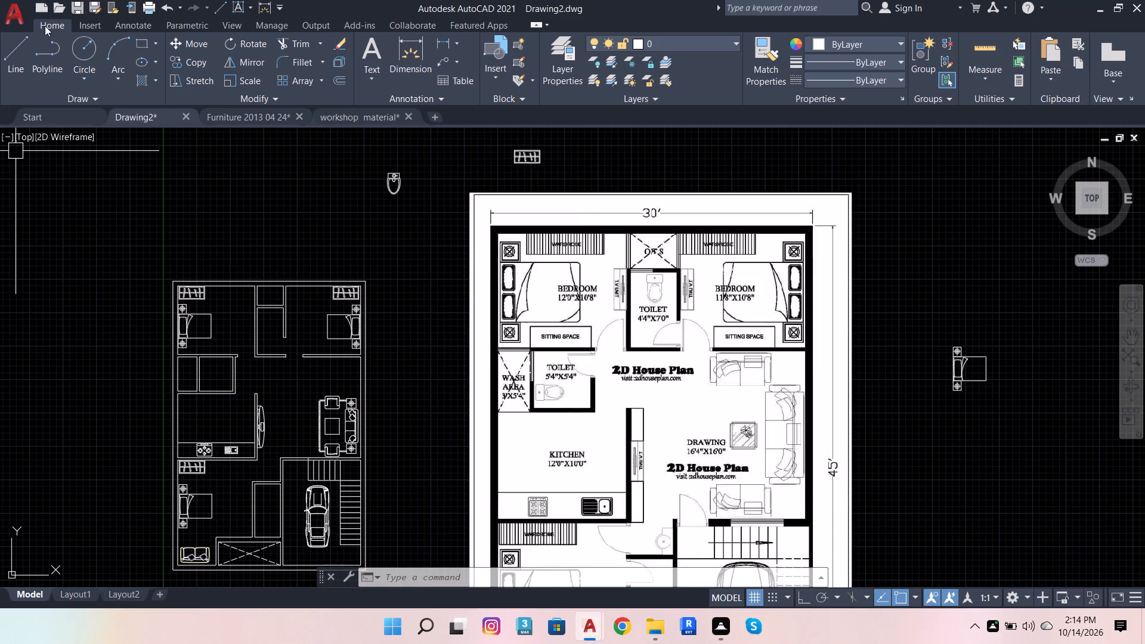
pyautogui.click(143, 42)
pyautogui.scroll(1, 275, 452)
pyautogui.scroll(4, 308, 269)
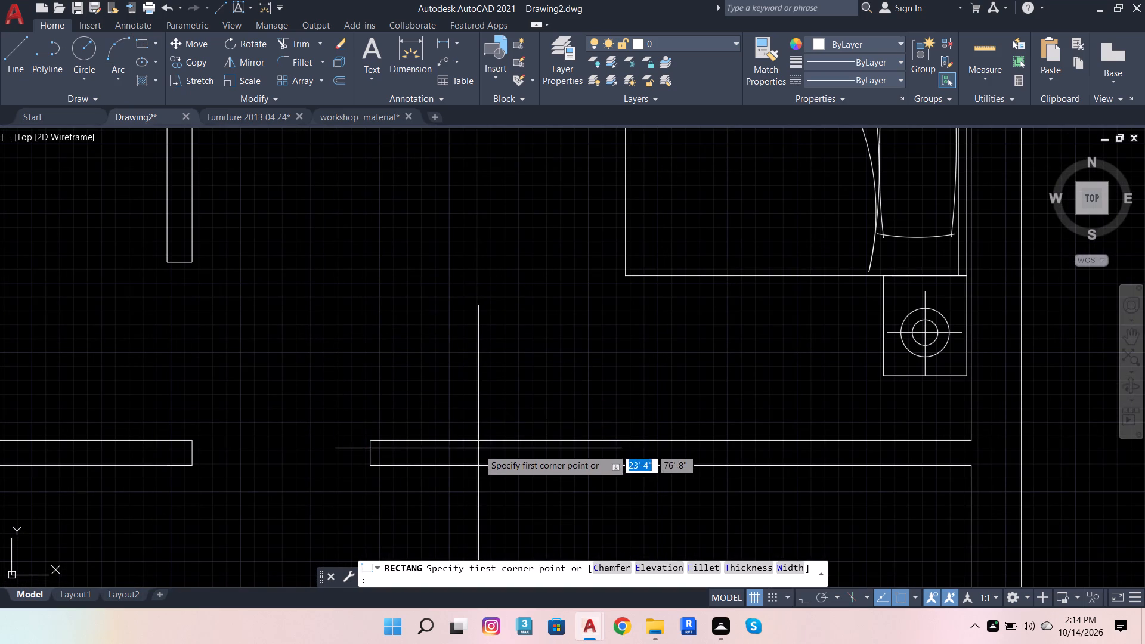
pyautogui.scroll(2, 506, 429)
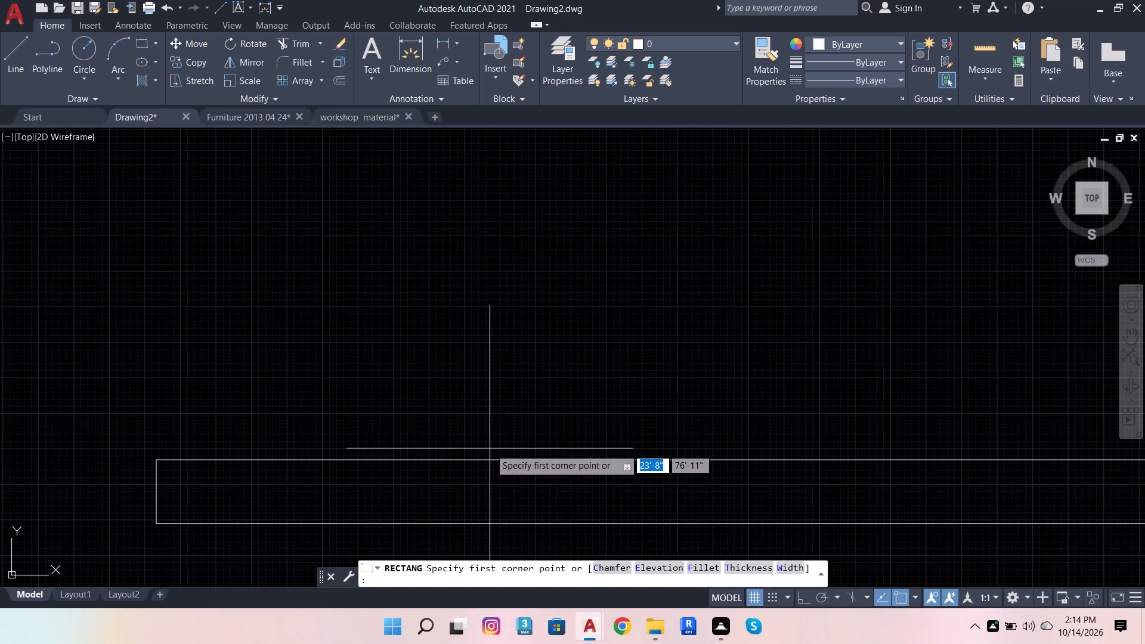
pyautogui.click(490, 450)
pyautogui.scroll(-2, 500, 439)
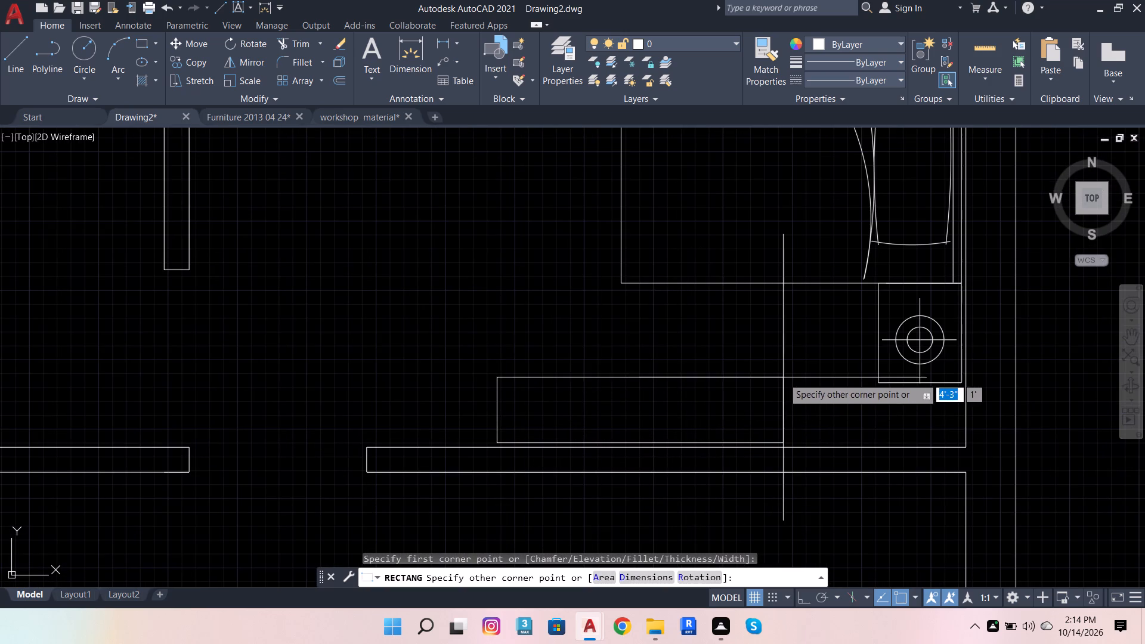
pyautogui.click(825, 351)
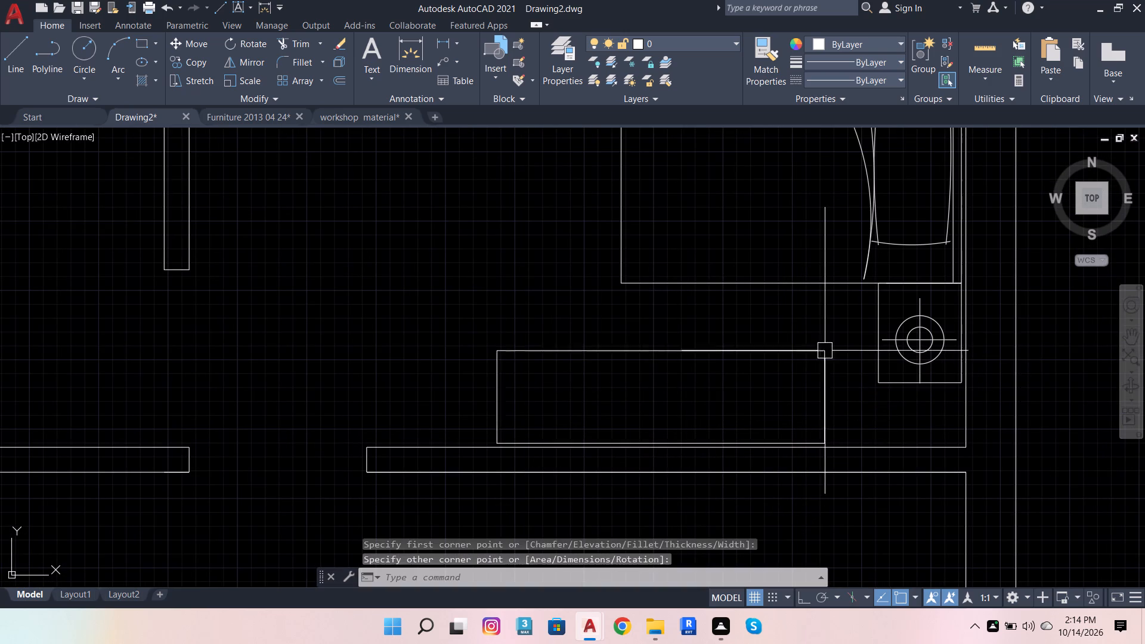
# Copy the sitting-space rectangle by its upper-left corner about 19'-7" straight left into the top-left bedroom, beside the lower bedside table.
pyautogui.scroll(-2, 572, 410)
pyautogui.click(606, 385)
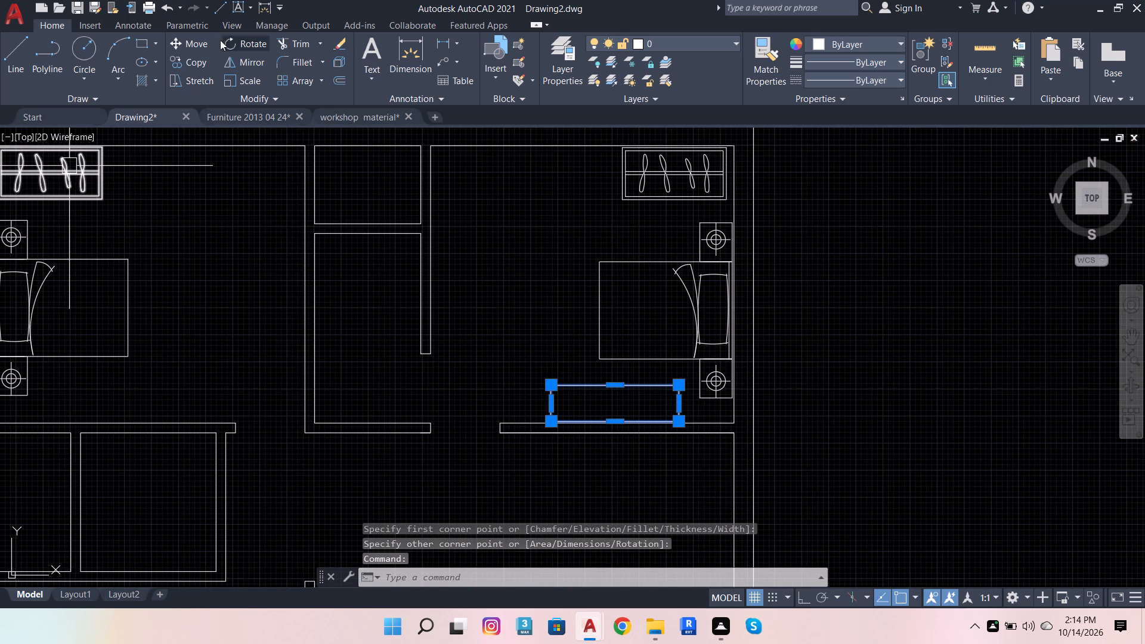
pyautogui.click(182, 55)
pyautogui.click(550, 386)
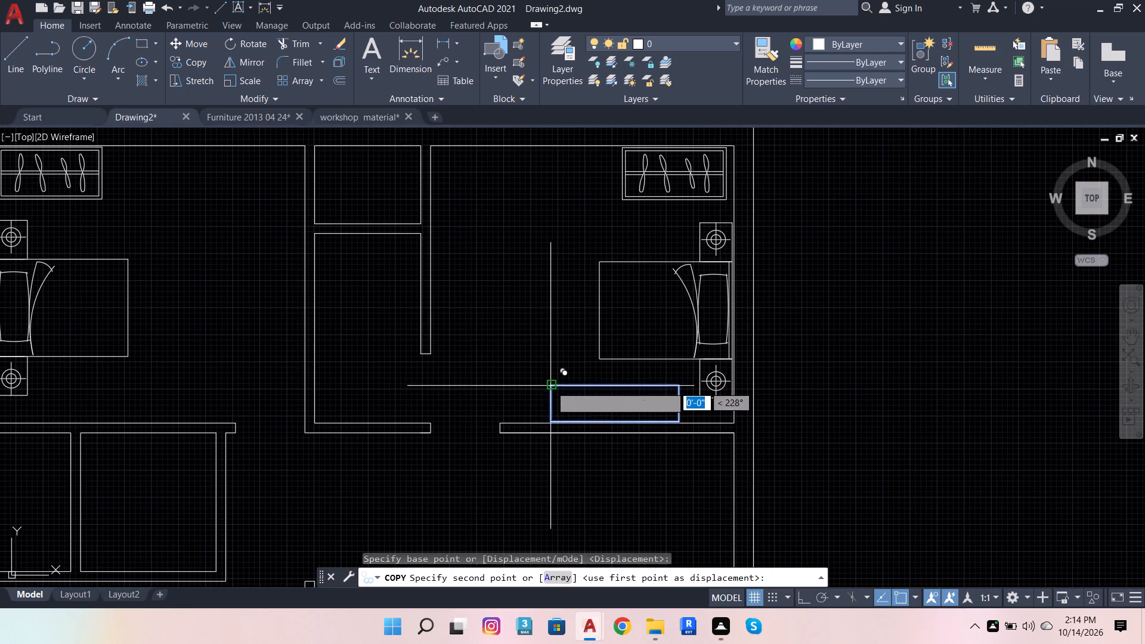
pyautogui.scroll(-3, 671, 375)
pyautogui.scroll(3, 542, 376)
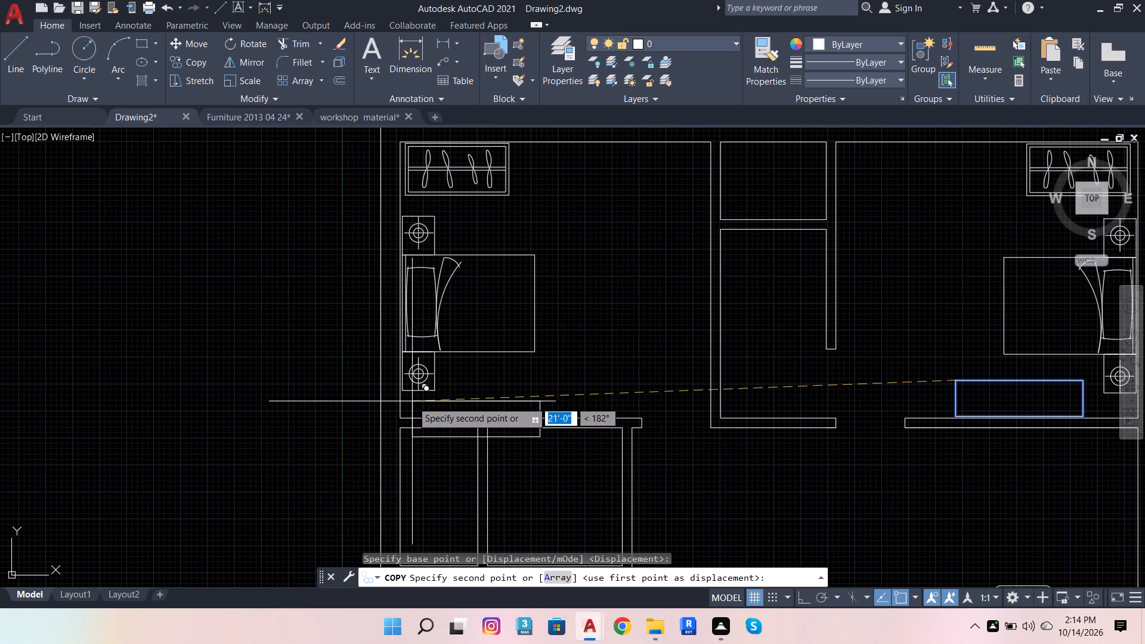
pyautogui.scroll(1, 448, 382)
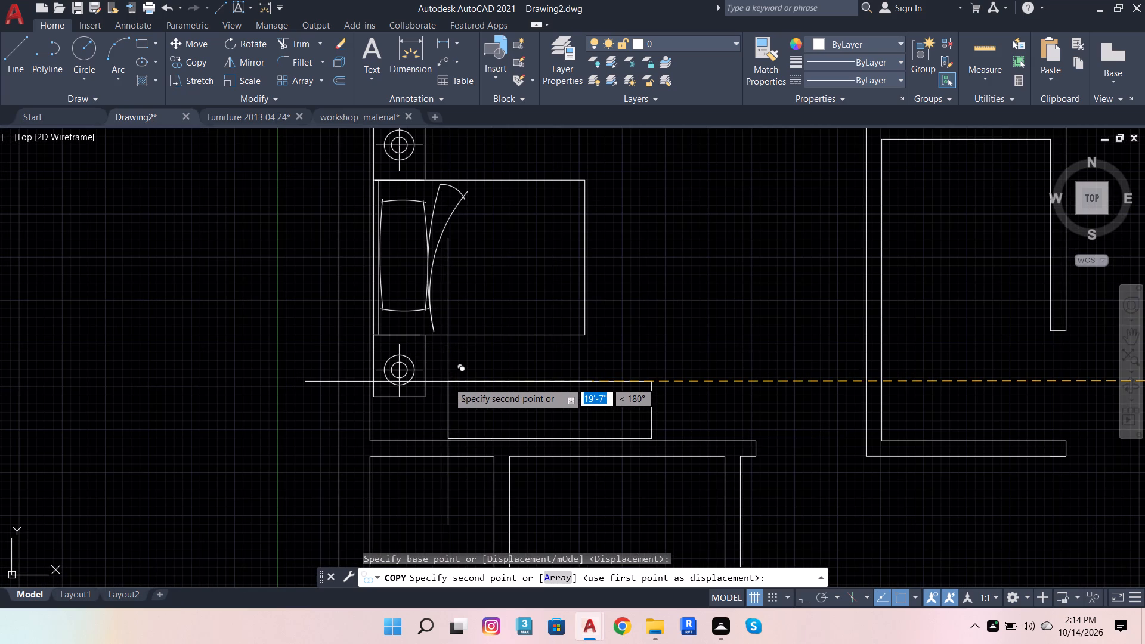
pyautogui.click(447, 380)
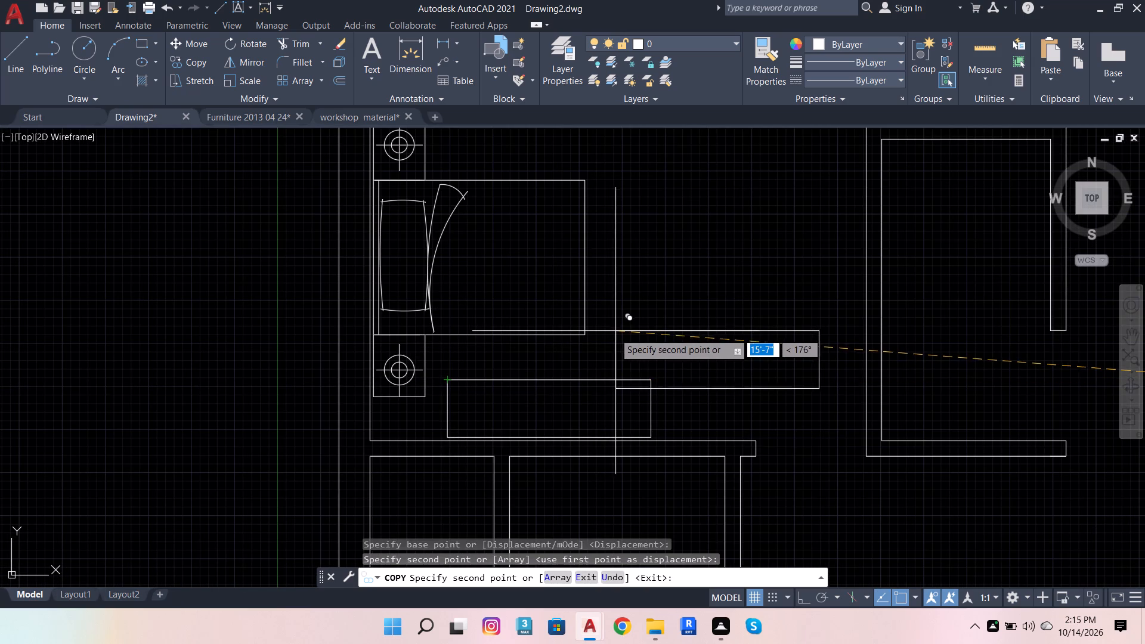
pyautogui.press('Escape')
# Move the toilet fixture by its tank's upper-right corner to just below the upper wall of the toilet between the two top bedrooms.
pyautogui.scroll(-5, 570, 361)
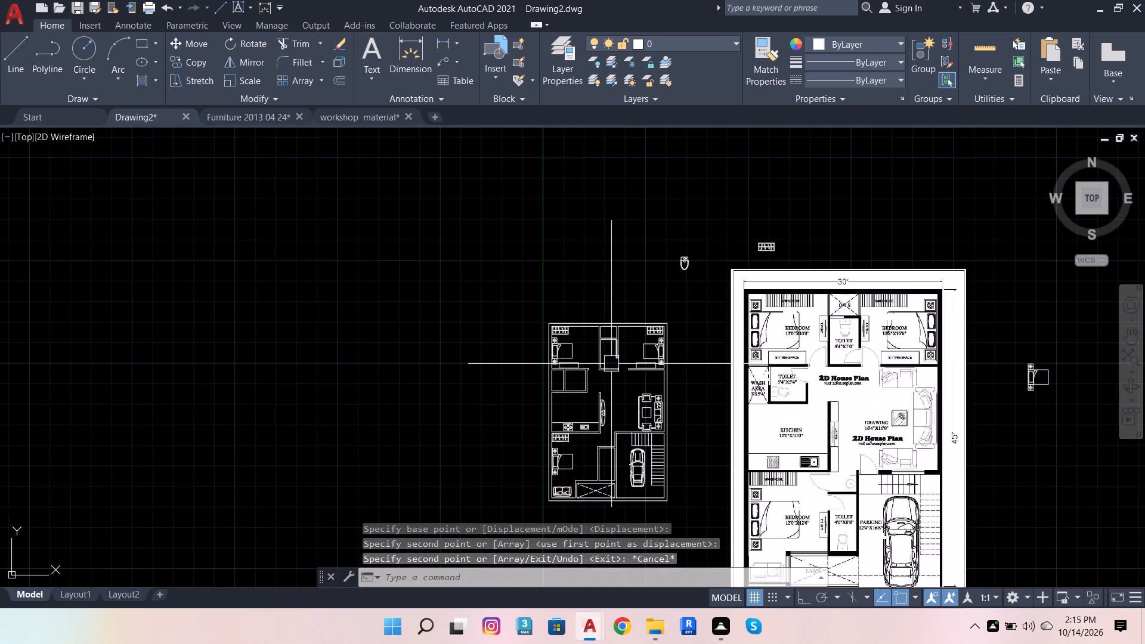
pyautogui.scroll(1, 614, 350)
pyautogui.click(732, 197)
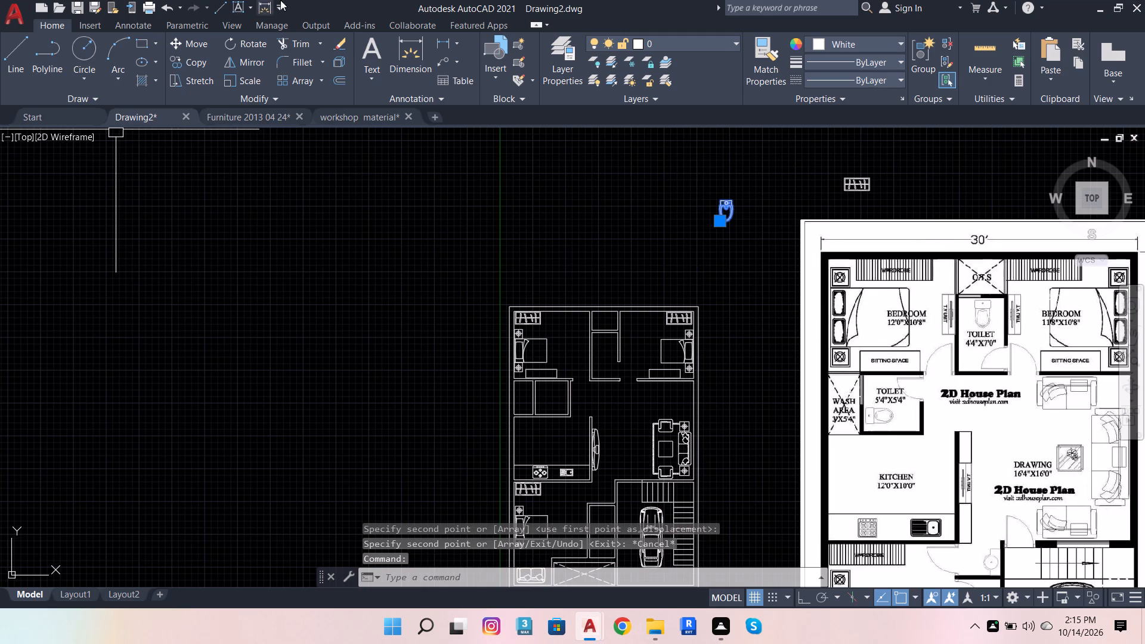
pyautogui.click(184, 44)
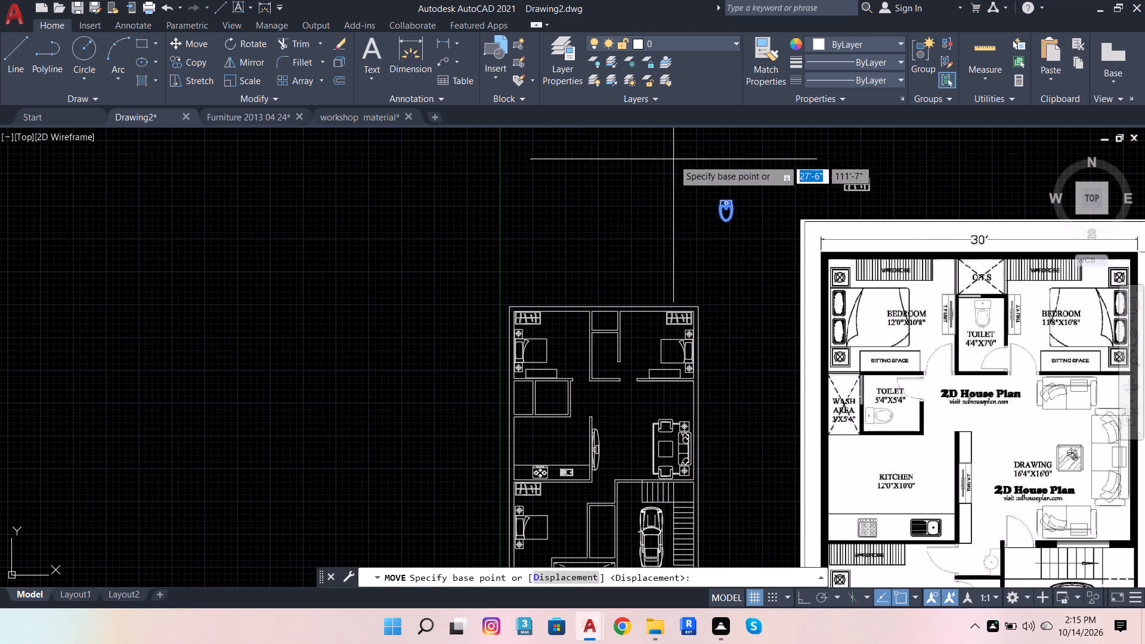
pyautogui.scroll(4, 744, 196)
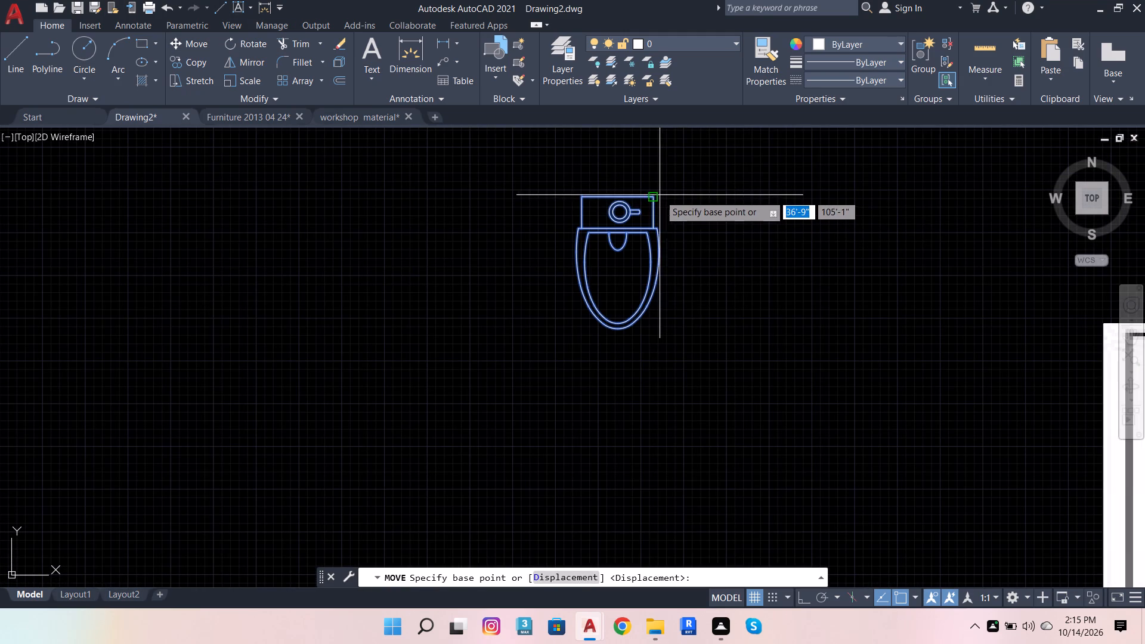
pyautogui.click(657, 195)
pyautogui.scroll(-5, 782, 188)
pyautogui.scroll(5, 697, 280)
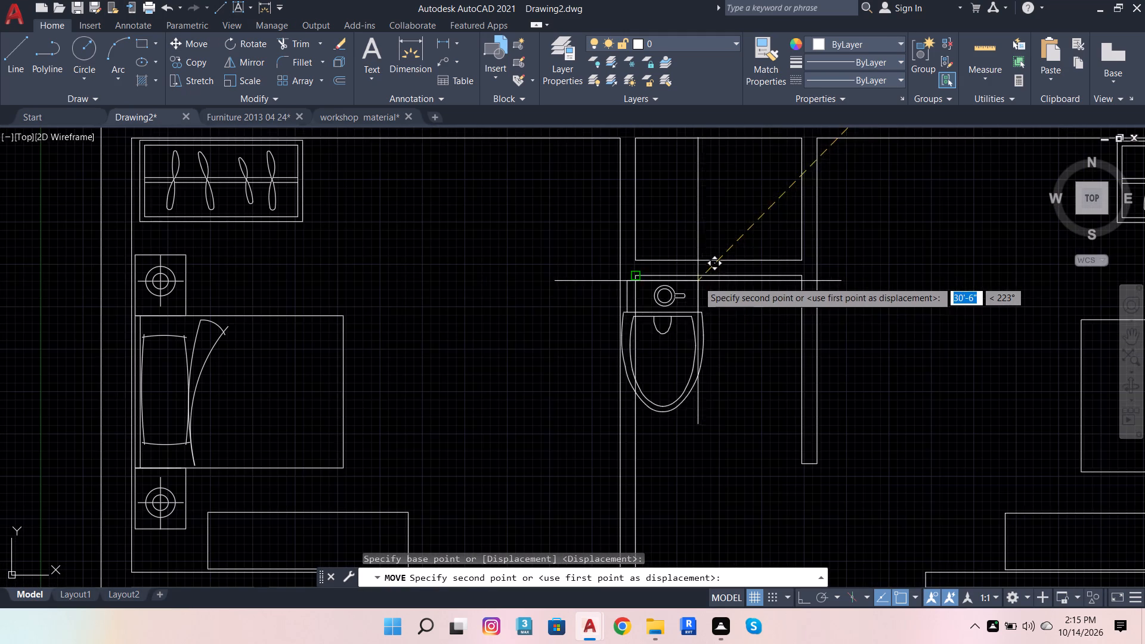
pyautogui.scroll(3, 732, 292)
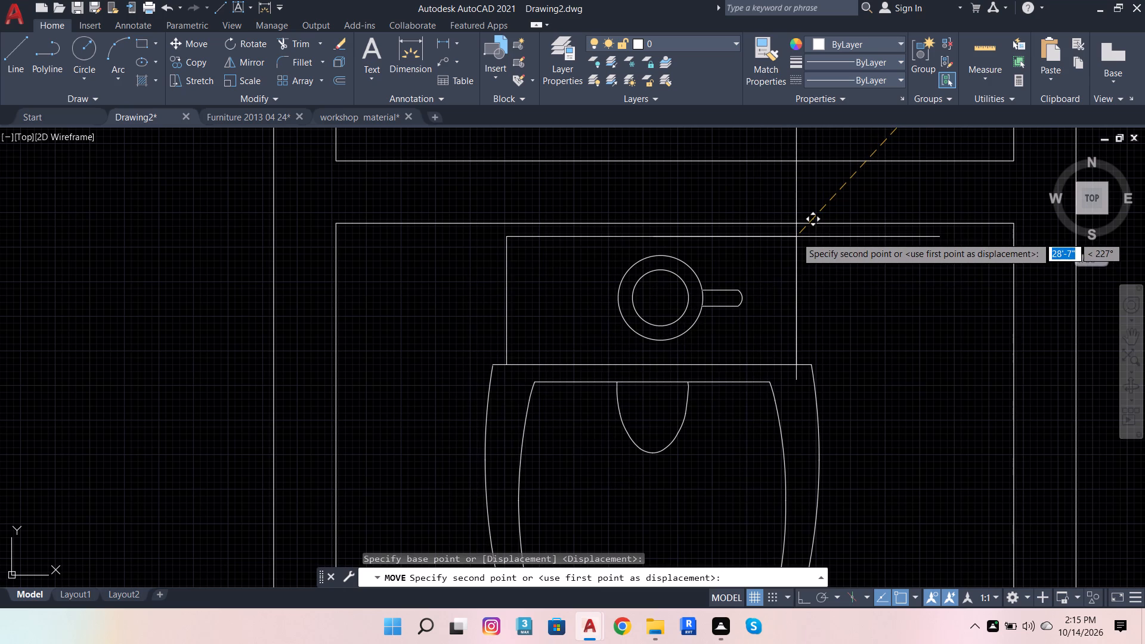
pyautogui.click(797, 234)
# Move the reference plan image by its upper-left corner horizontally to the right, clear of the room text labels and the spare bed block.
pyautogui.scroll(-4, 776, 249)
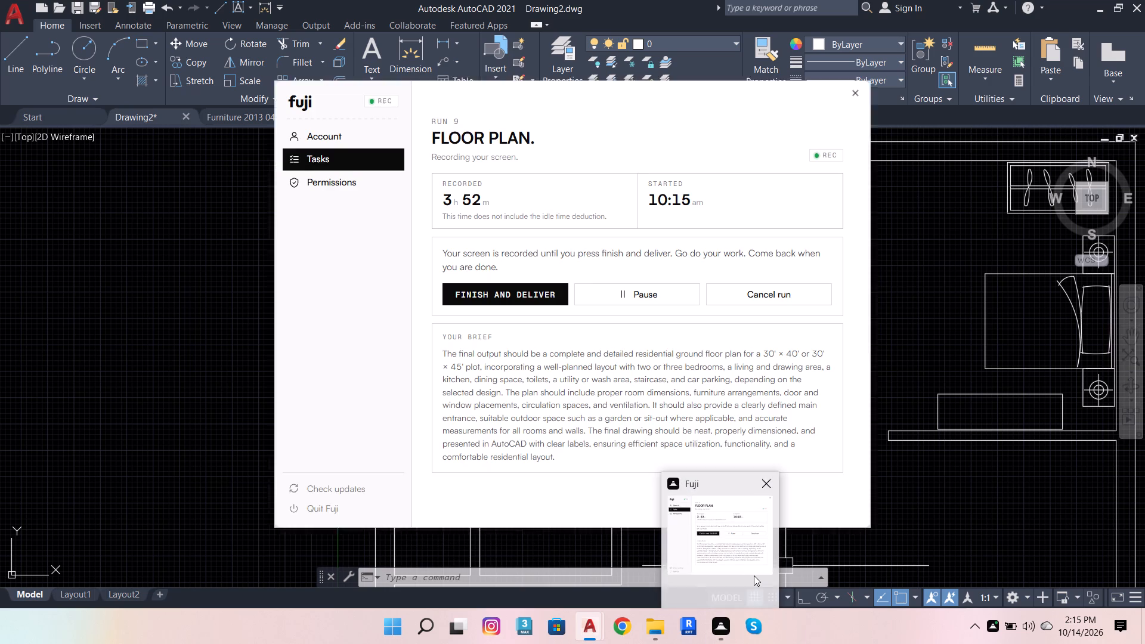
pyautogui.scroll(-4, 507, 460)
pyautogui.scroll(-1, 602, 386)
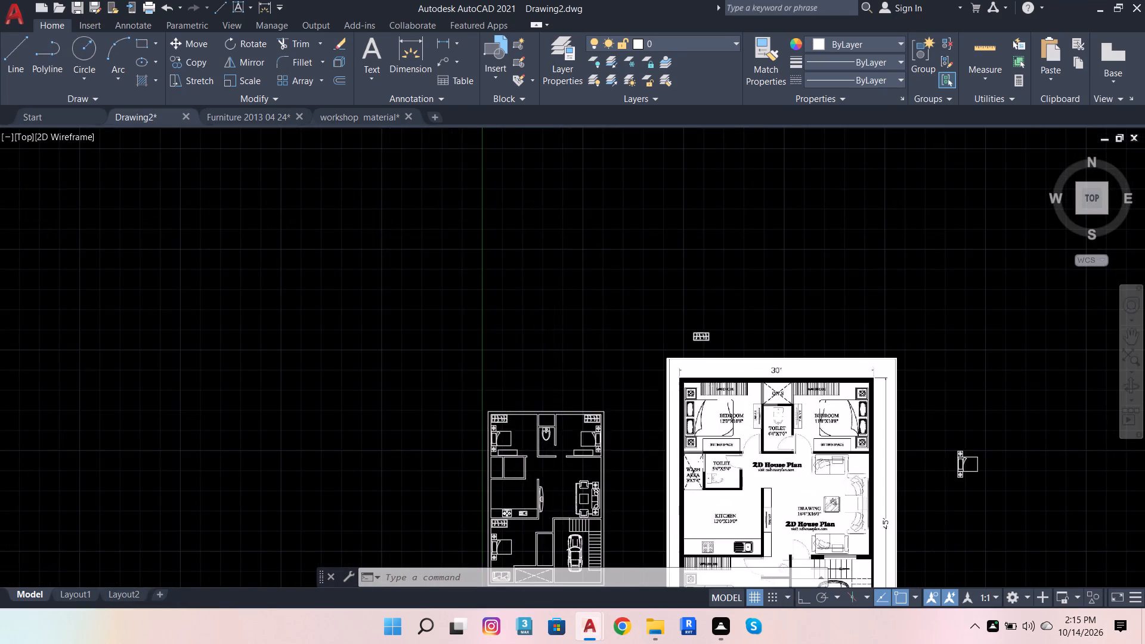
pyautogui.scroll(-1, 602, 386)
pyautogui.scroll(2, 697, 430)
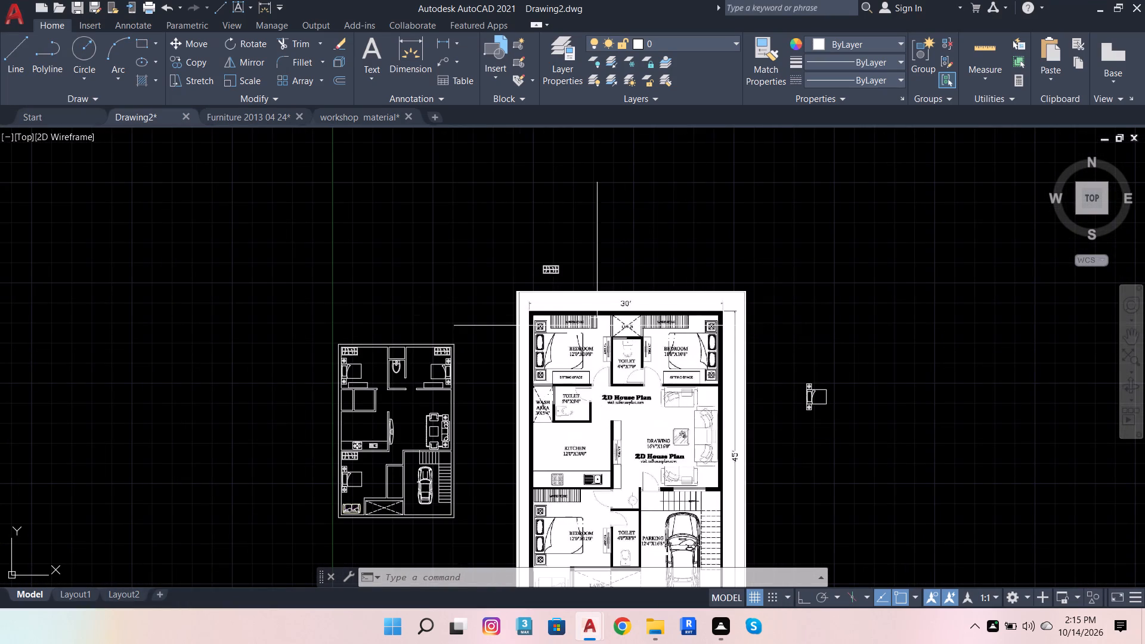
pyautogui.click(522, 283)
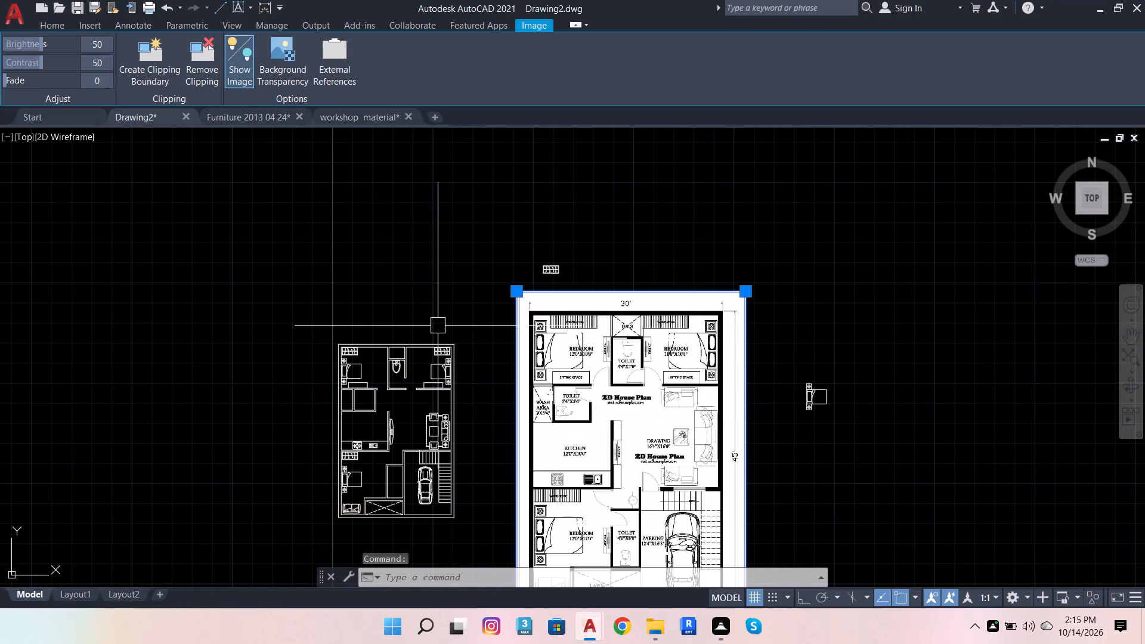
pyautogui.press('m')
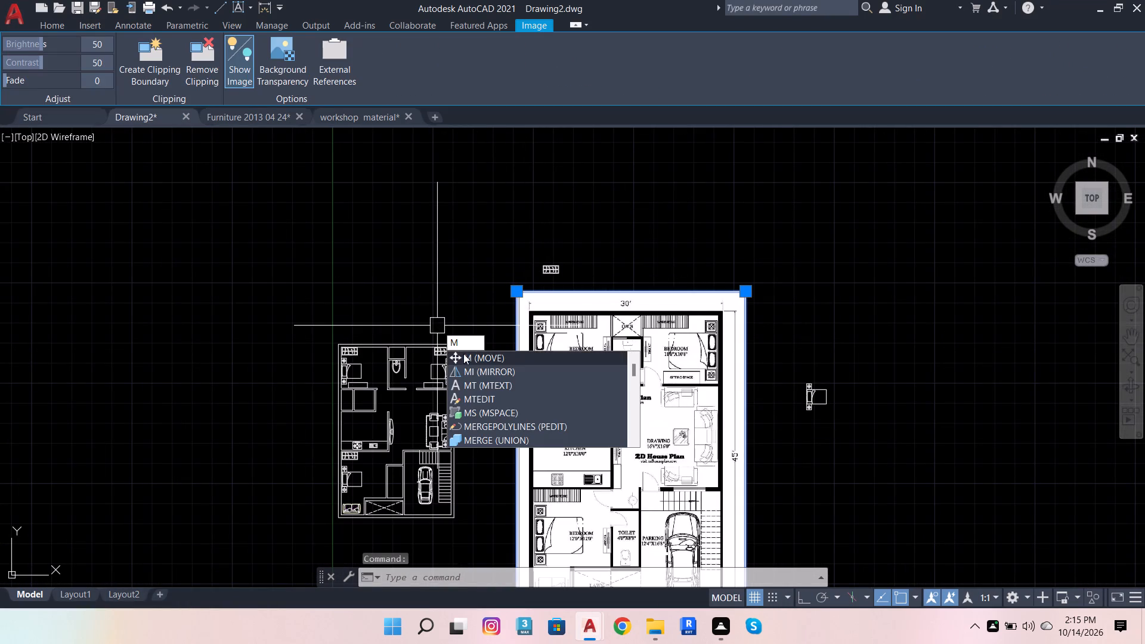
pyautogui.click(472, 363)
pyautogui.click(525, 296)
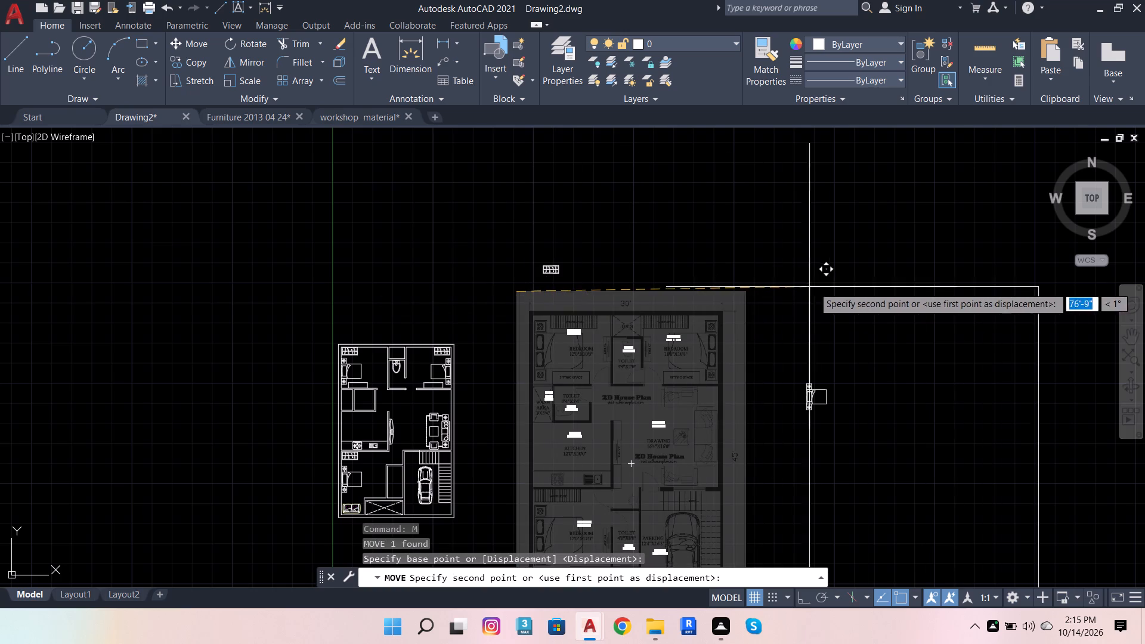
pyautogui.click(841, 295)
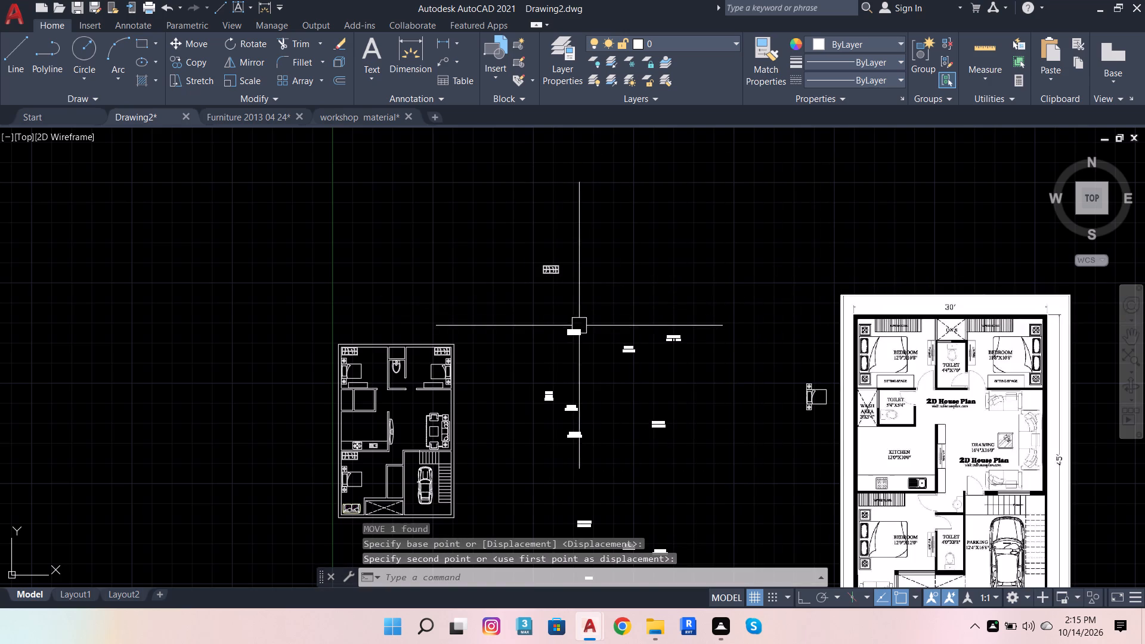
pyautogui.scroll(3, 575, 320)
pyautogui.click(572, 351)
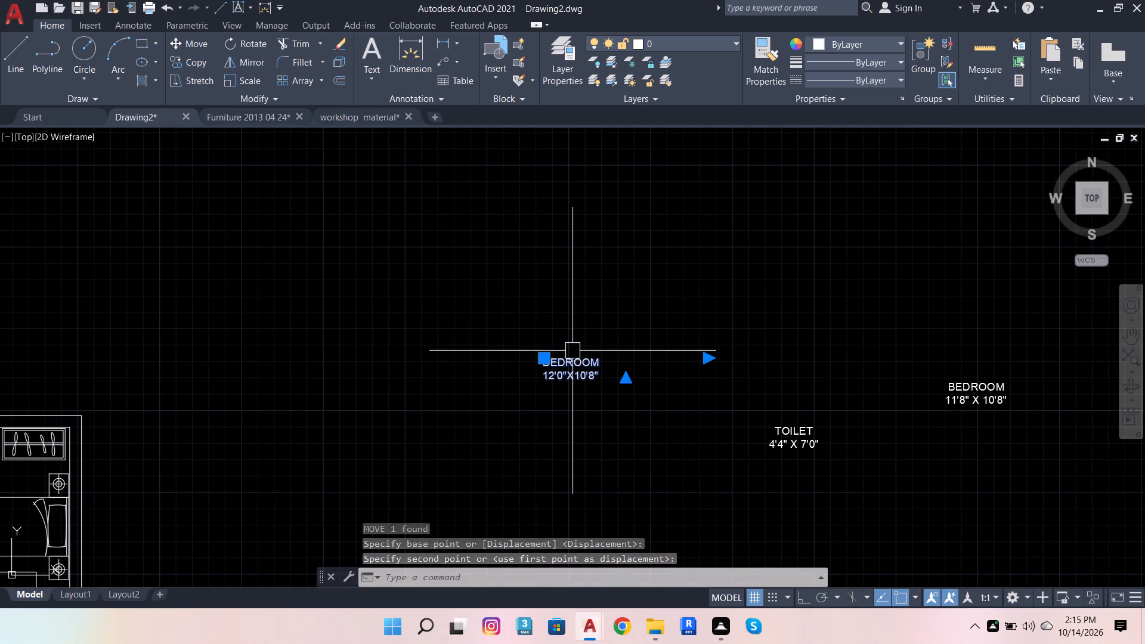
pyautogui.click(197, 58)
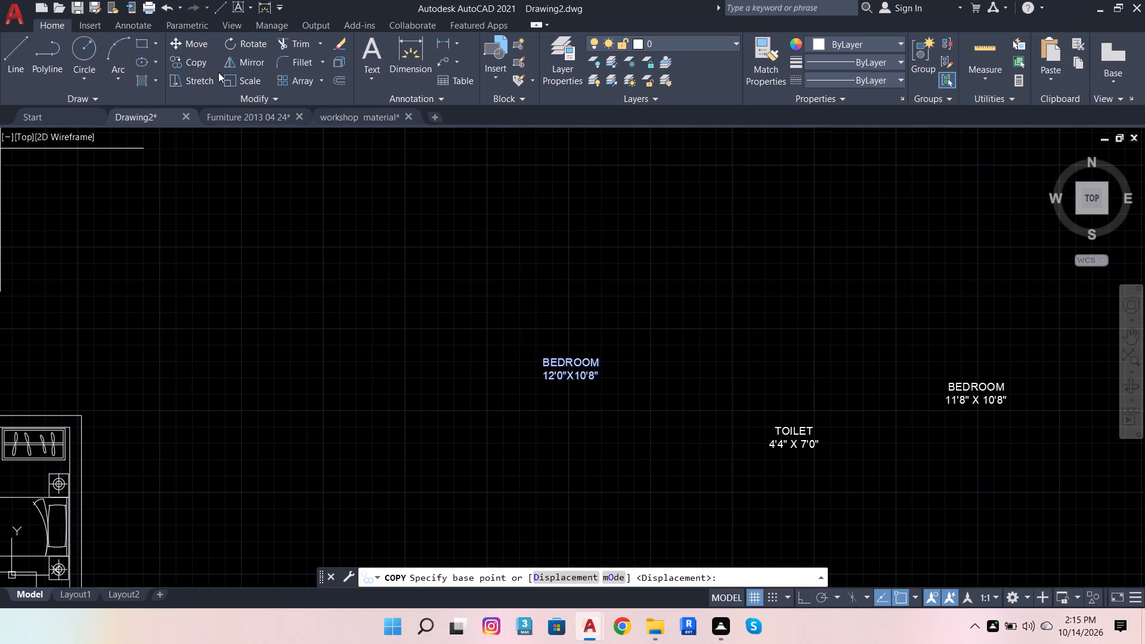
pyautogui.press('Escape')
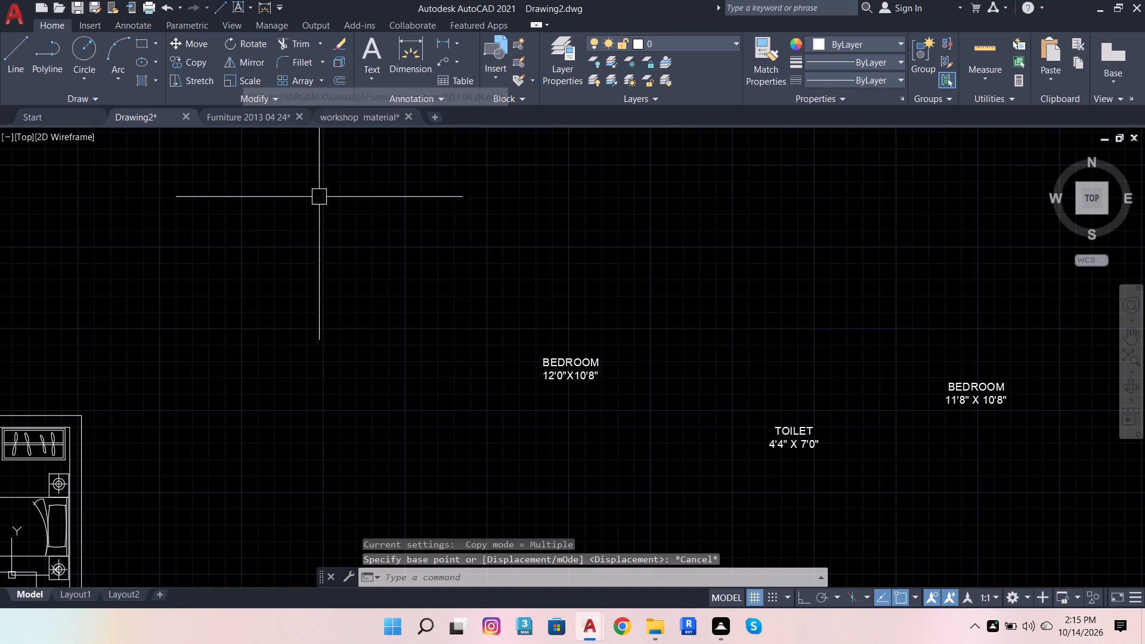
# Move the BEDROOM 12'0"X10'8" label from outside the plan into the top-left bedroom, beside the bed.
pyautogui.click(595, 372)
pyautogui.click(210, 45)
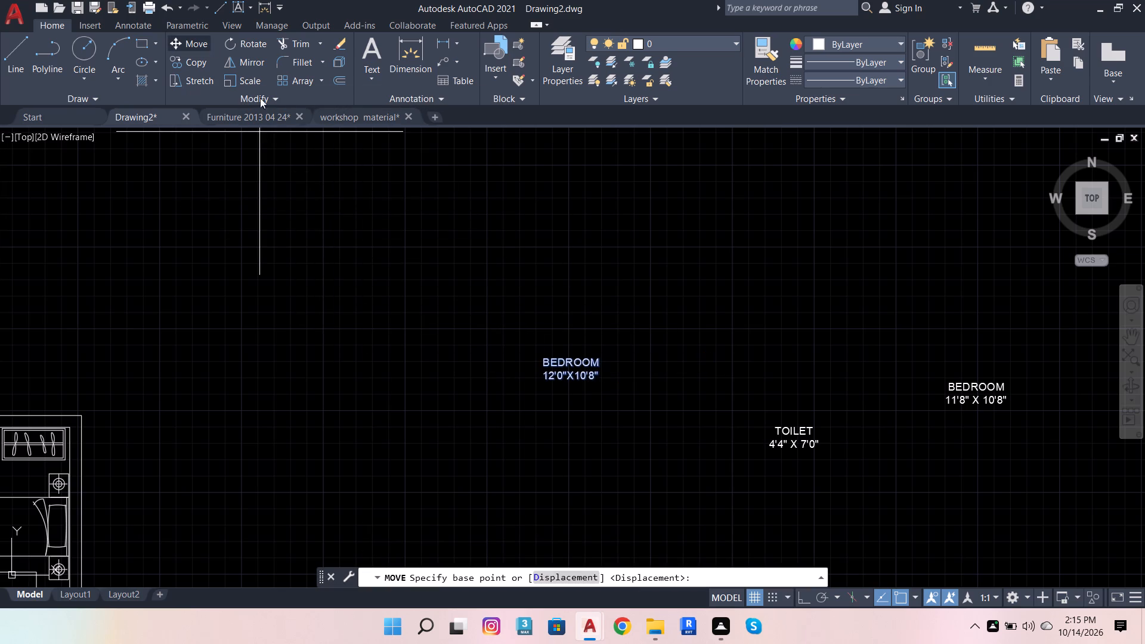
pyautogui.click(582, 375)
pyautogui.scroll(-2, 770, 360)
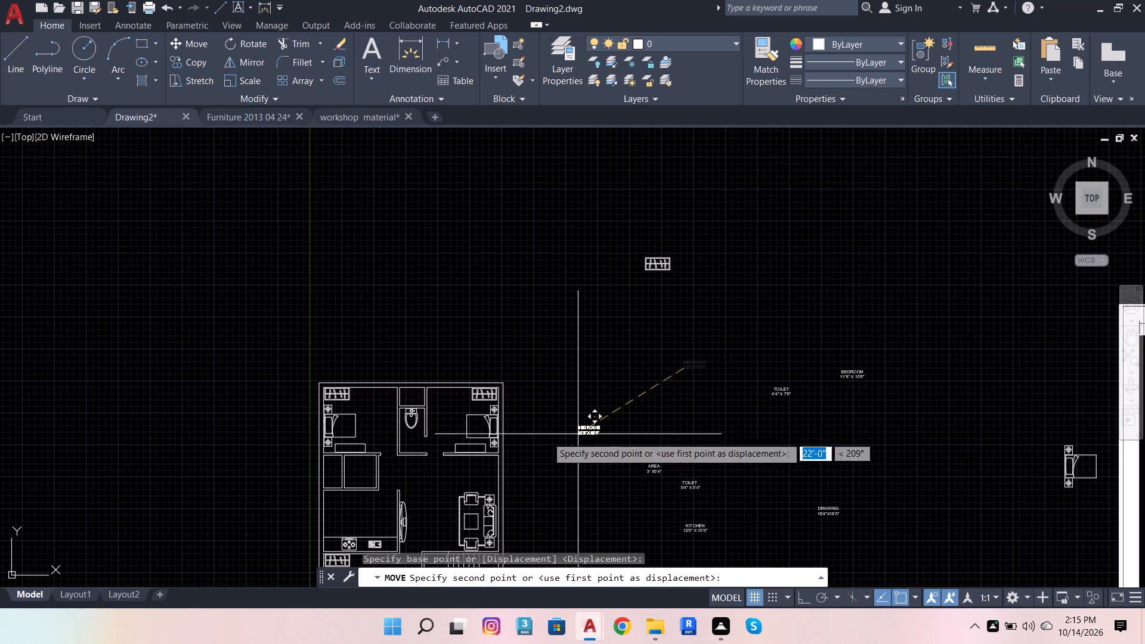
pyautogui.scroll(3, 358, 423)
pyautogui.click(357, 413)
# Move the TOILET 4'4" X 7'0" label into the toilet between the two top bedrooms, just below the toilet fixture.
pyautogui.scroll(-3, 465, 370)
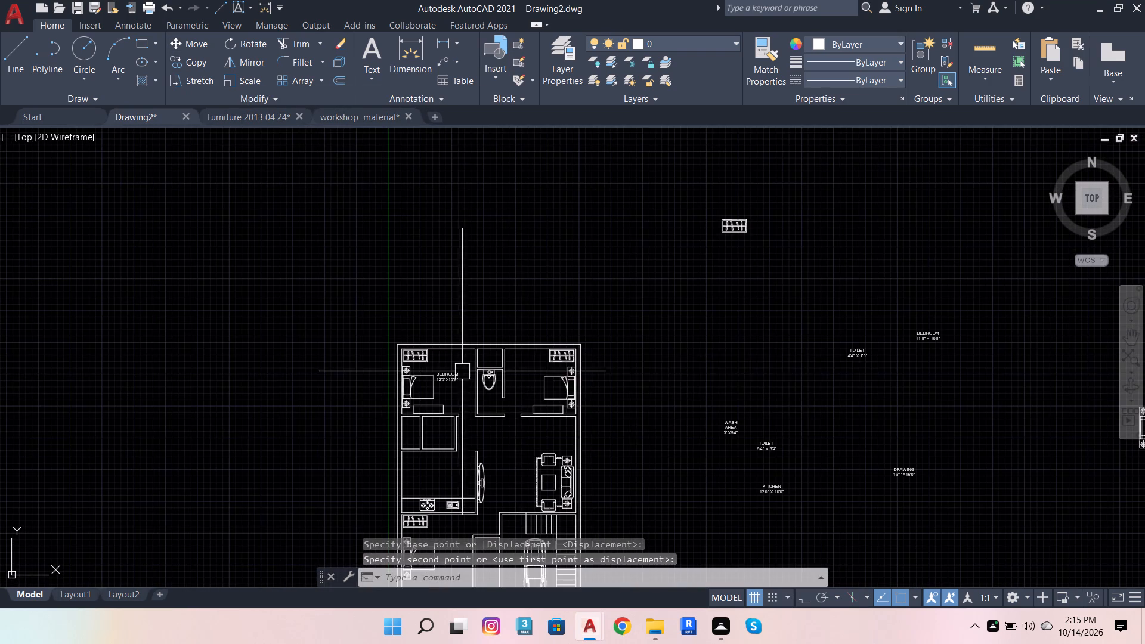
pyautogui.click(872, 348)
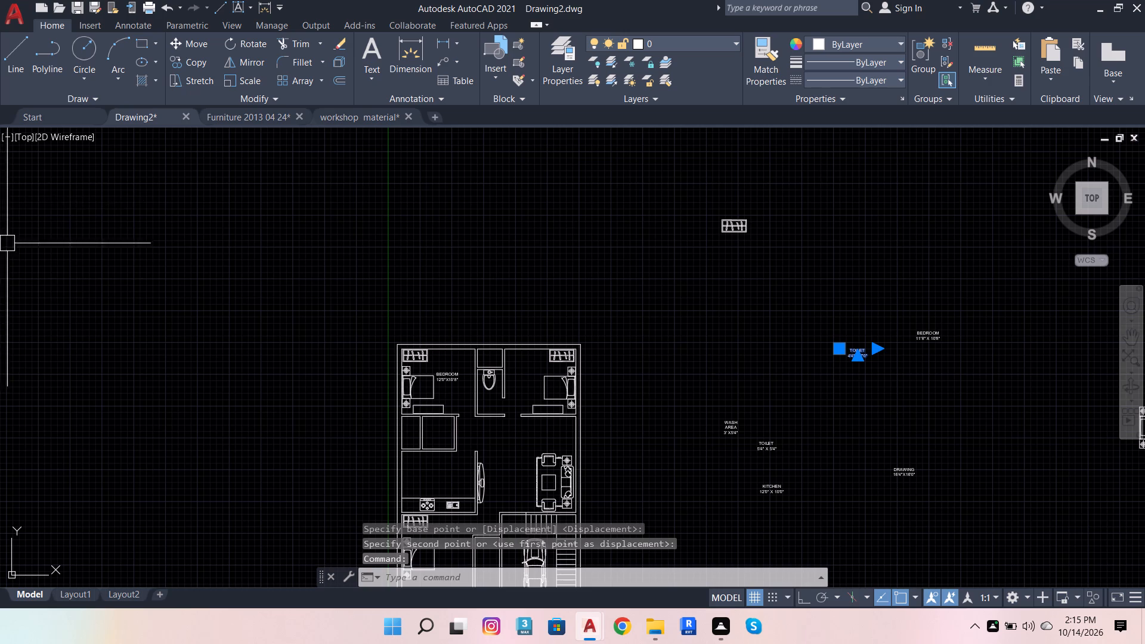
pyautogui.click(196, 41)
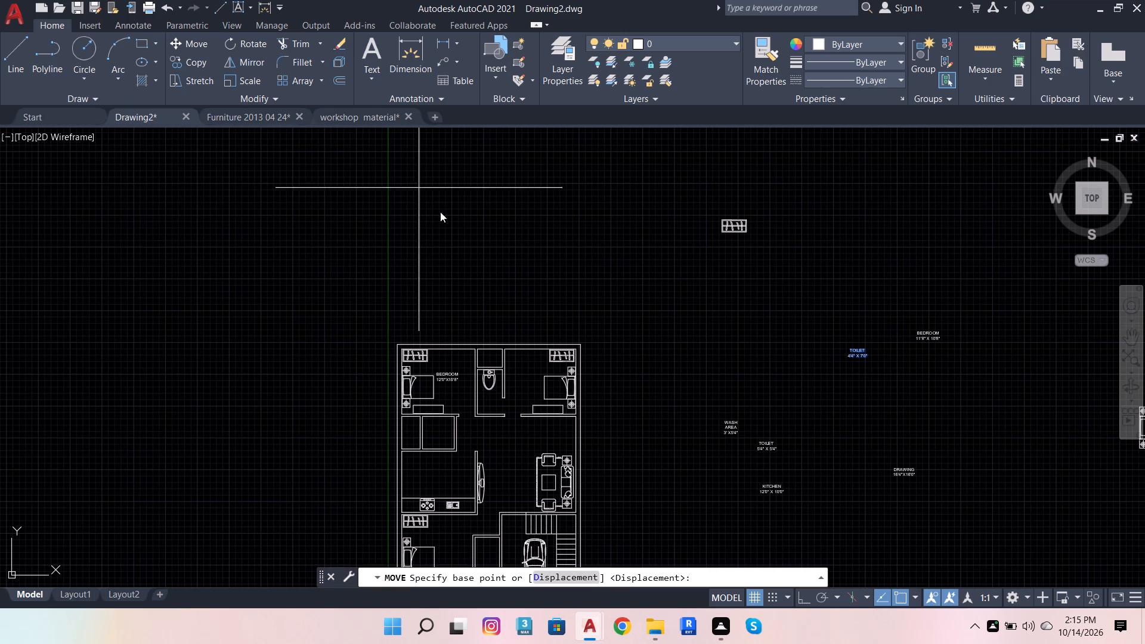
pyautogui.scroll(2, 869, 352)
pyautogui.click(838, 354)
pyautogui.scroll(-2, 1122, 393)
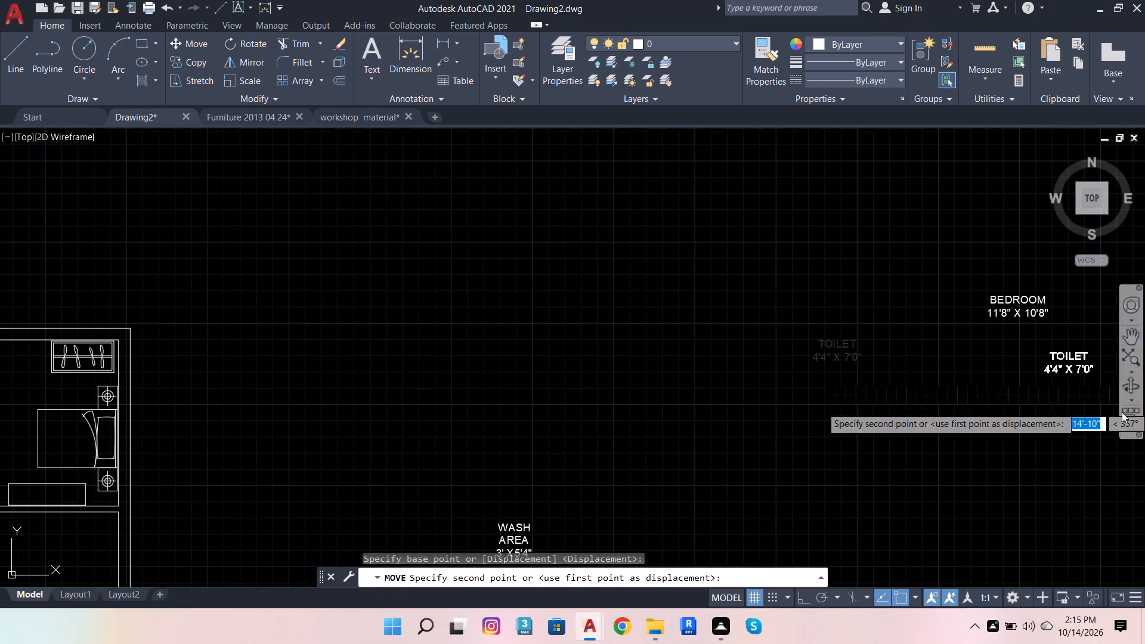
pyautogui.scroll(4, 325, 451)
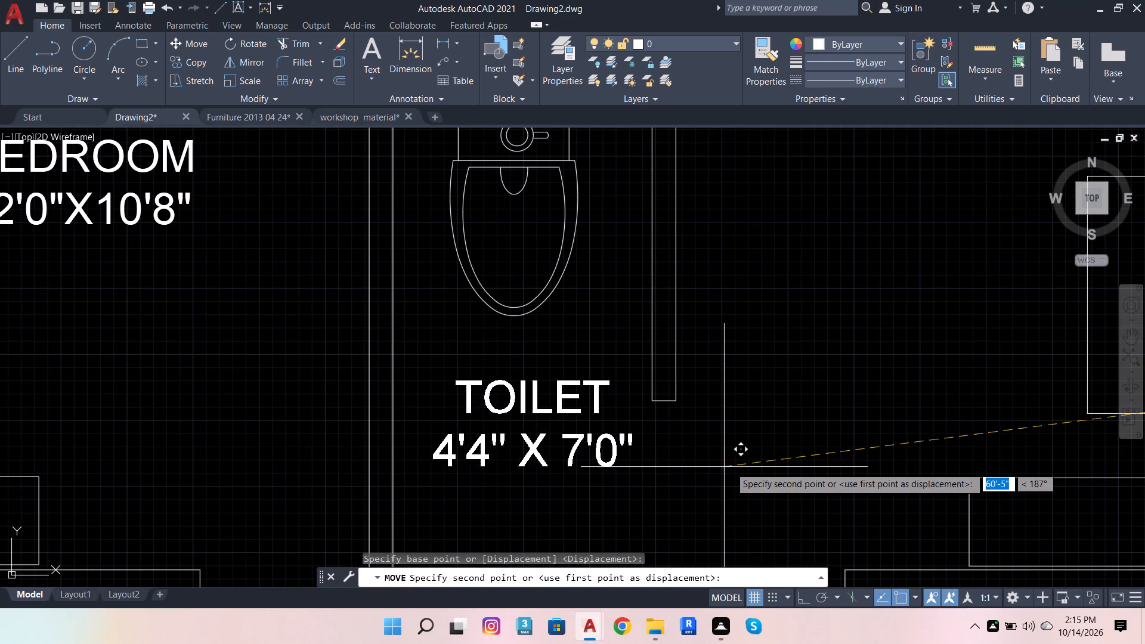
pyautogui.click(723, 461)
# Move the BEDROOM 11'8" X 10'8" label into the top-right bedroom, between the toilet wall and the bed.
pyautogui.scroll(-2, 617, 449)
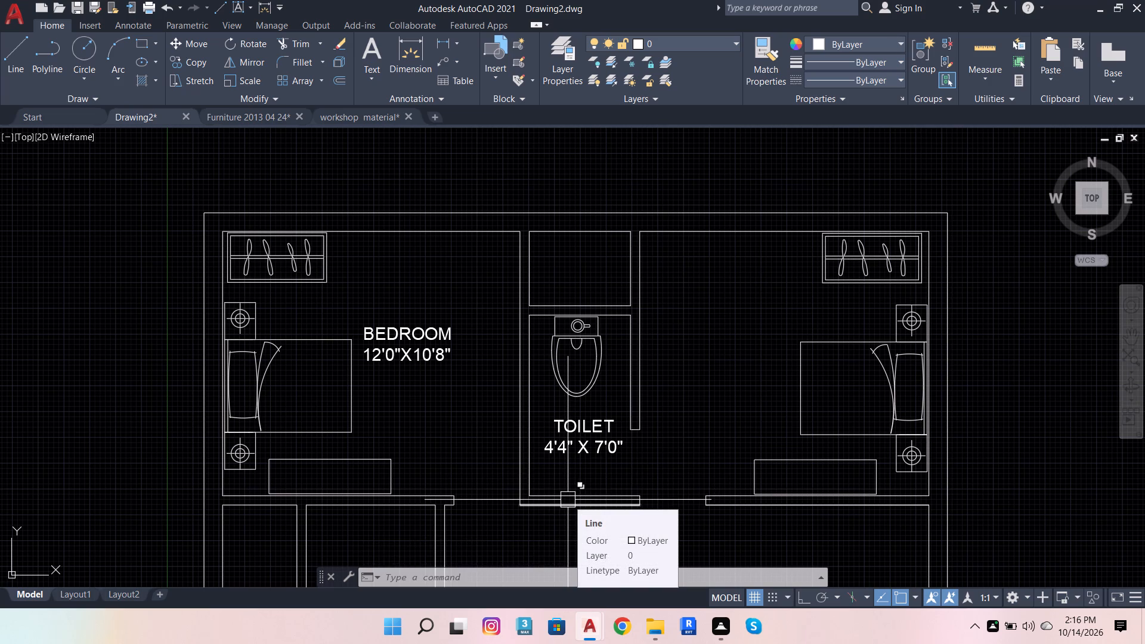
pyautogui.scroll(-3, 504, 212)
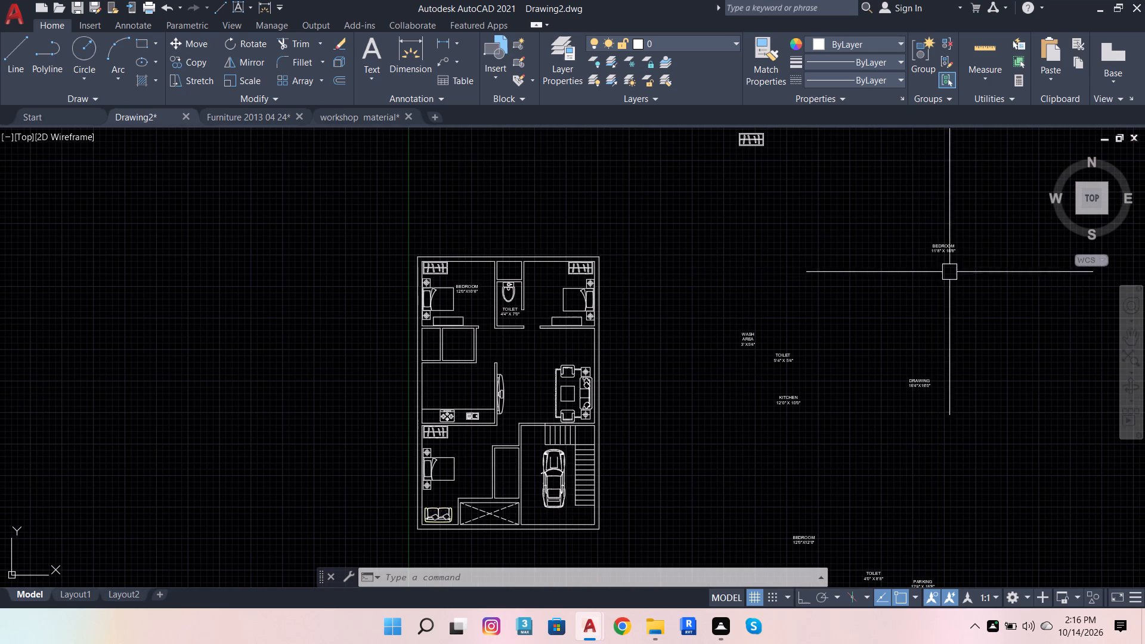
pyautogui.scroll(3, 961, 244)
pyautogui.click(895, 259)
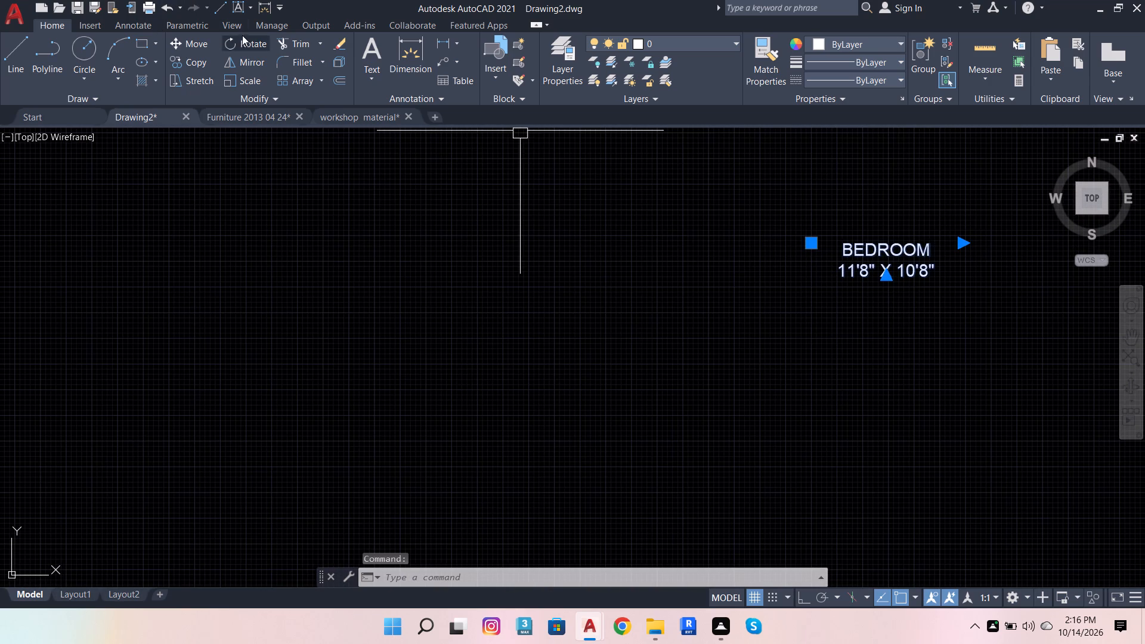
pyautogui.click(189, 40)
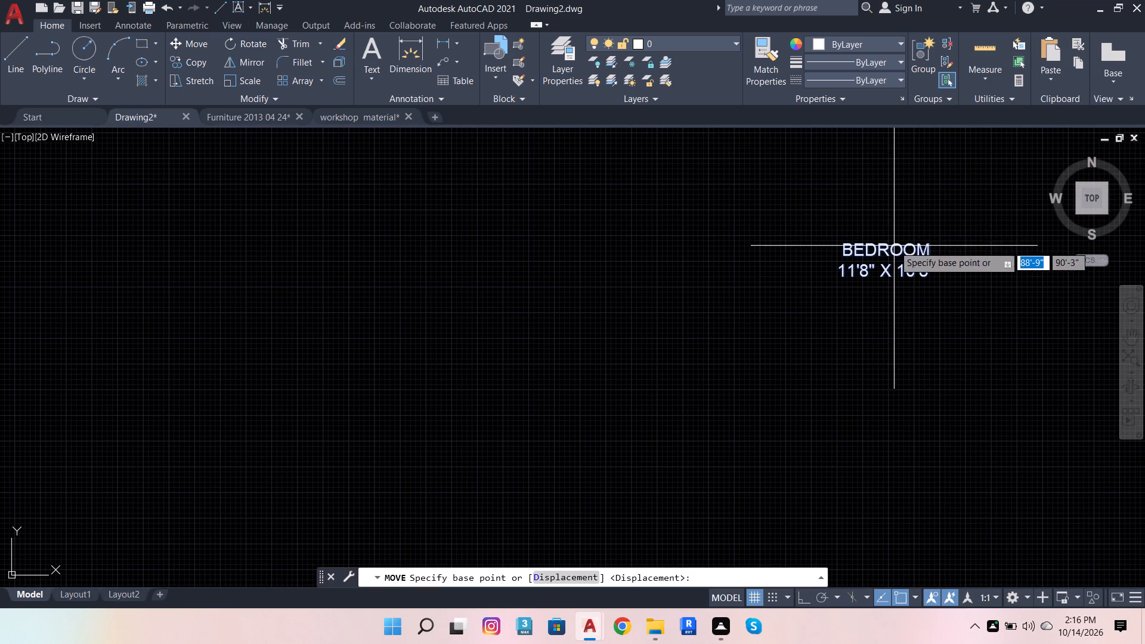
pyautogui.click(894, 246)
pyautogui.scroll(-4, 929, 230)
pyautogui.scroll(4, 692, 271)
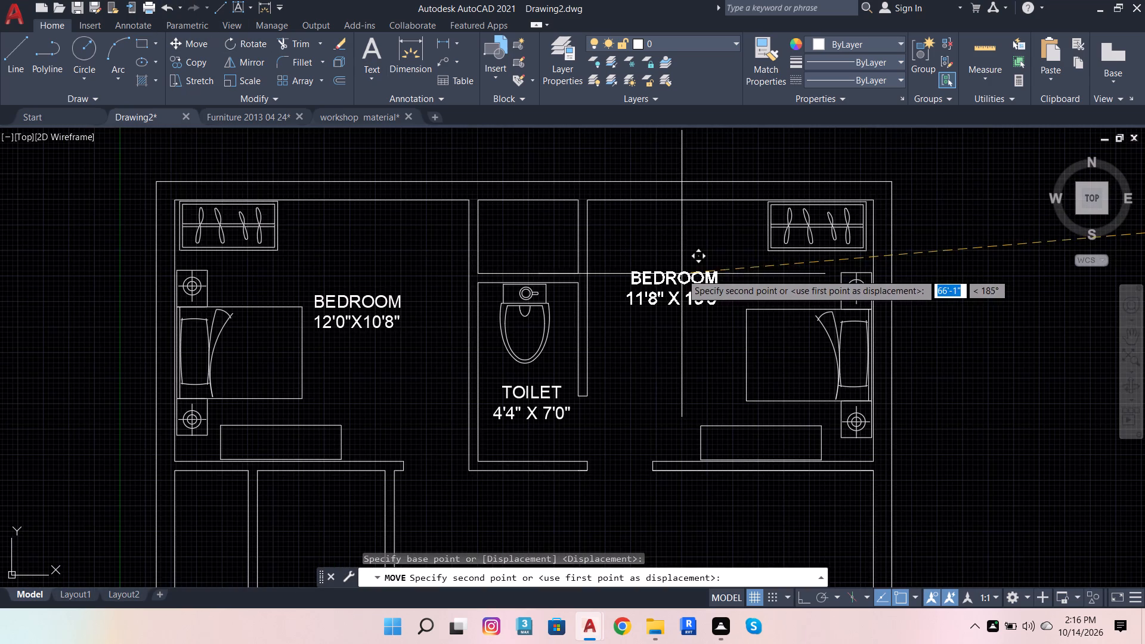
pyautogui.click(682, 275)
# Move the WASH AREA 3' X5'4" label into the narrow room below the top-left bedroom, against the outer wall.
pyautogui.scroll(-4, 617, 239)
pyautogui.scroll(3, 742, 293)
pyautogui.click(760, 246)
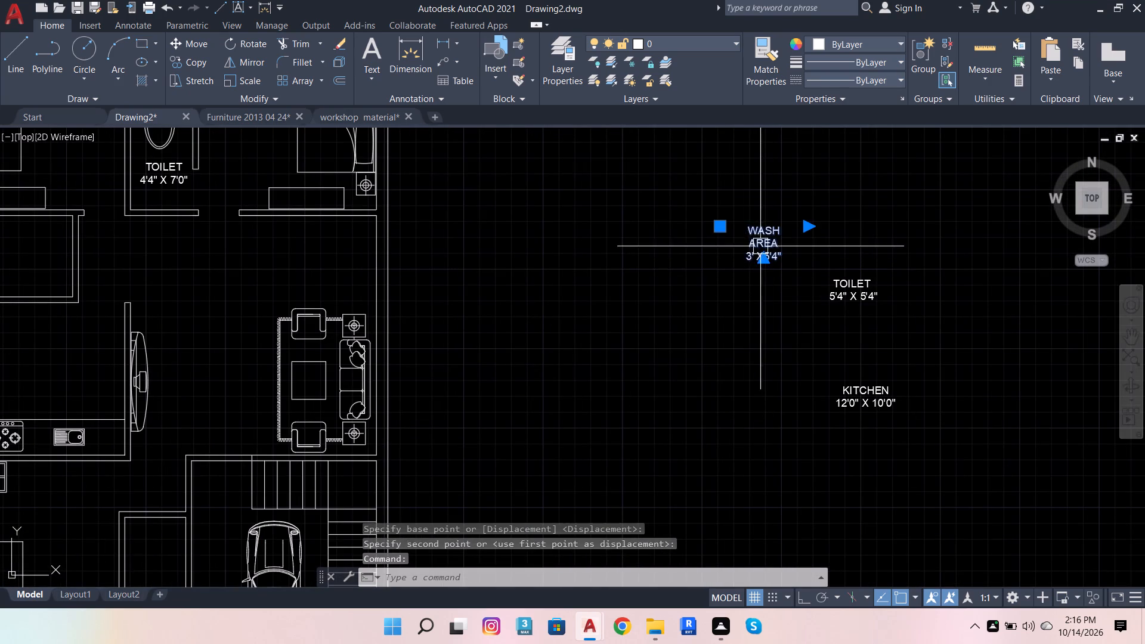
pyautogui.click(192, 49)
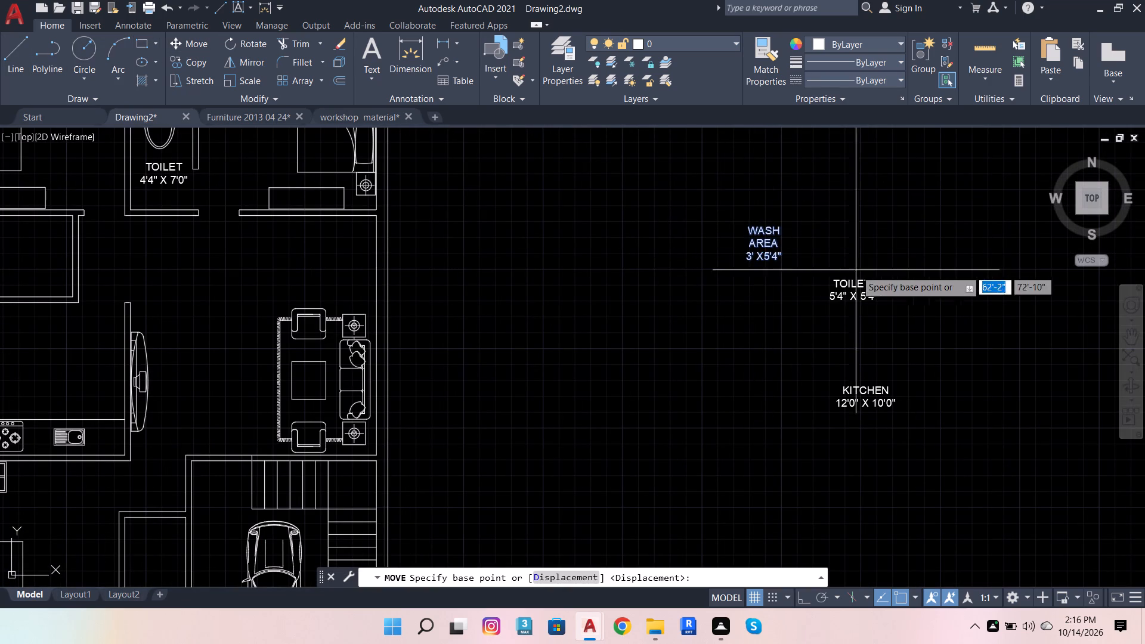
pyautogui.click(773, 245)
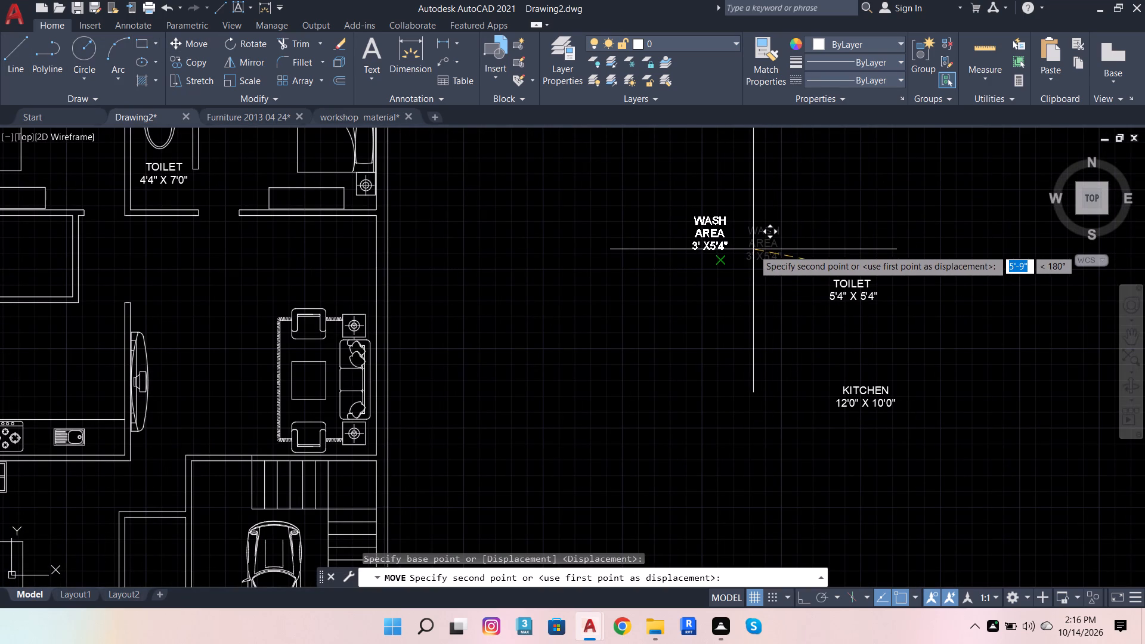
pyautogui.scroll(-2, 790, 236)
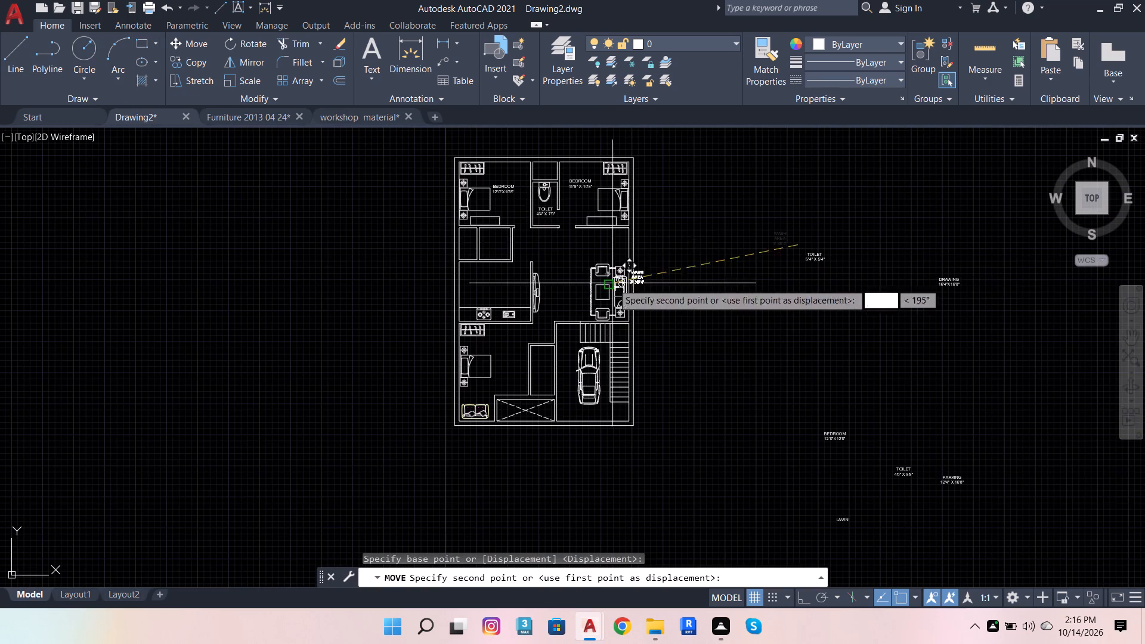
pyautogui.scroll(3, 303, 216)
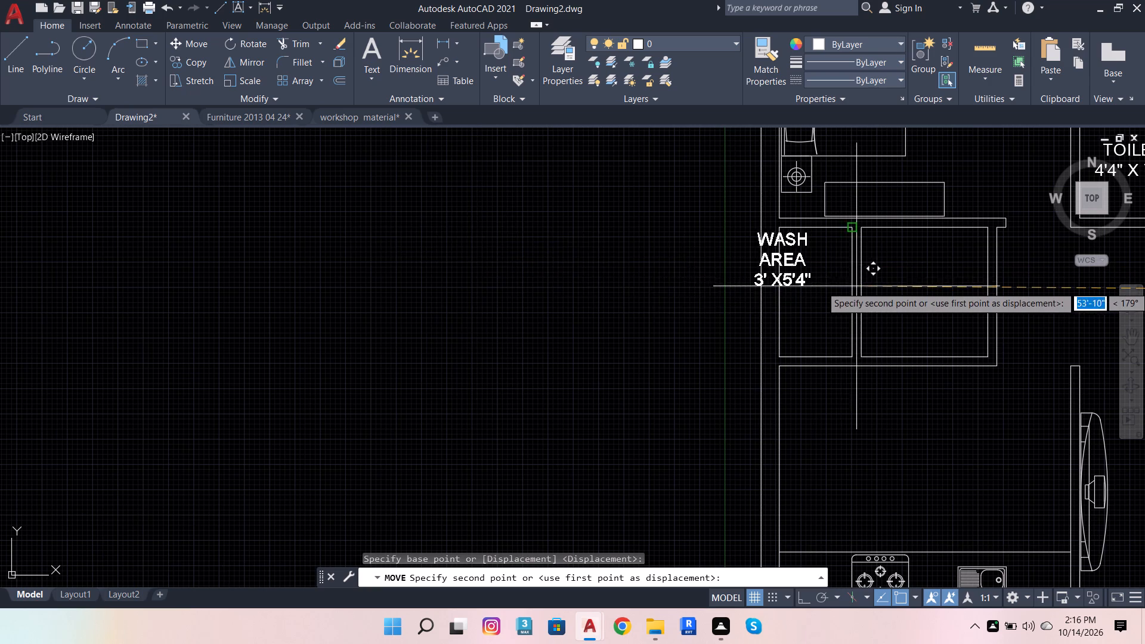
pyautogui.scroll(2, 871, 287)
pyautogui.click(895, 320)
# Copy the TOILET 5'4" X 5'4" label into the upper part of the room beside the wash area.
pyautogui.scroll(-3, 509, 361)
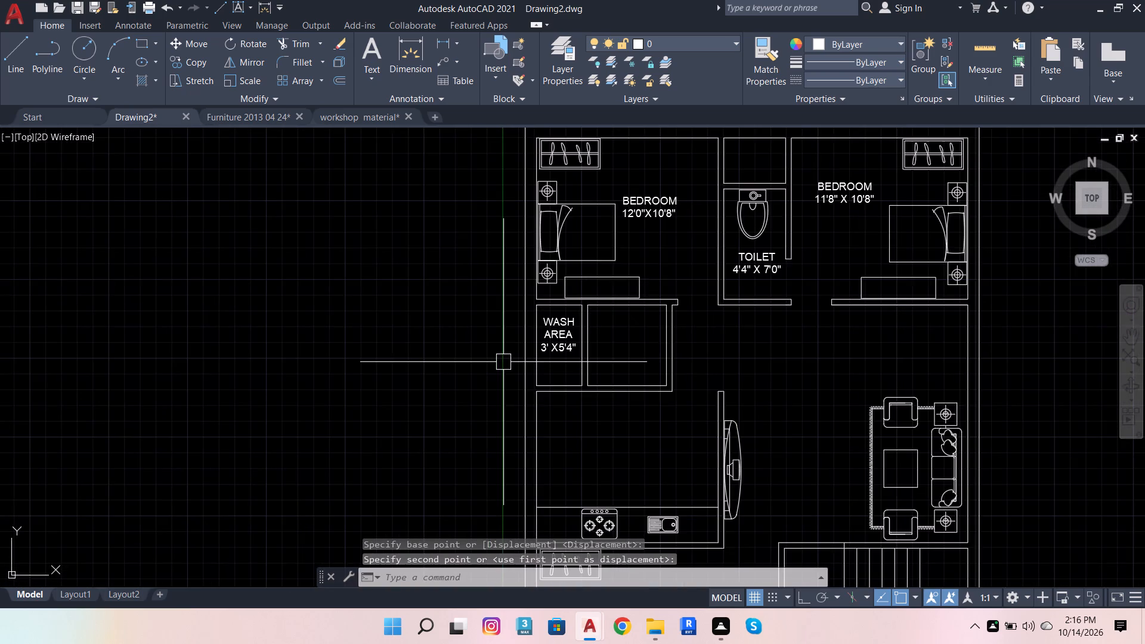
pyautogui.scroll(-2, 503, 362)
pyautogui.scroll(2, 859, 367)
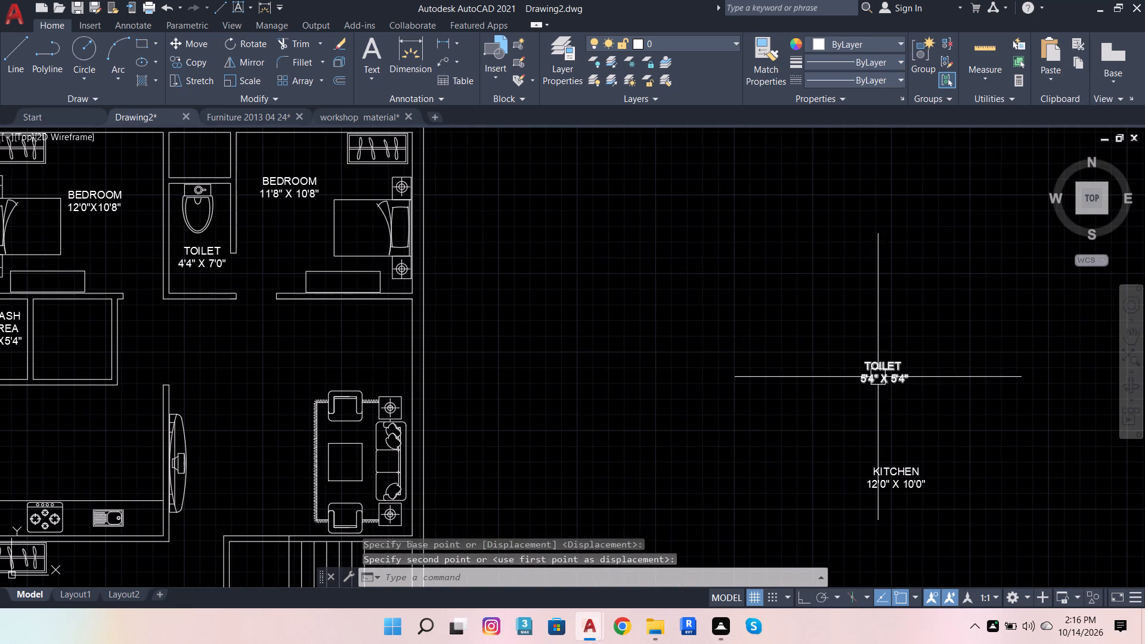
pyautogui.click(878, 377)
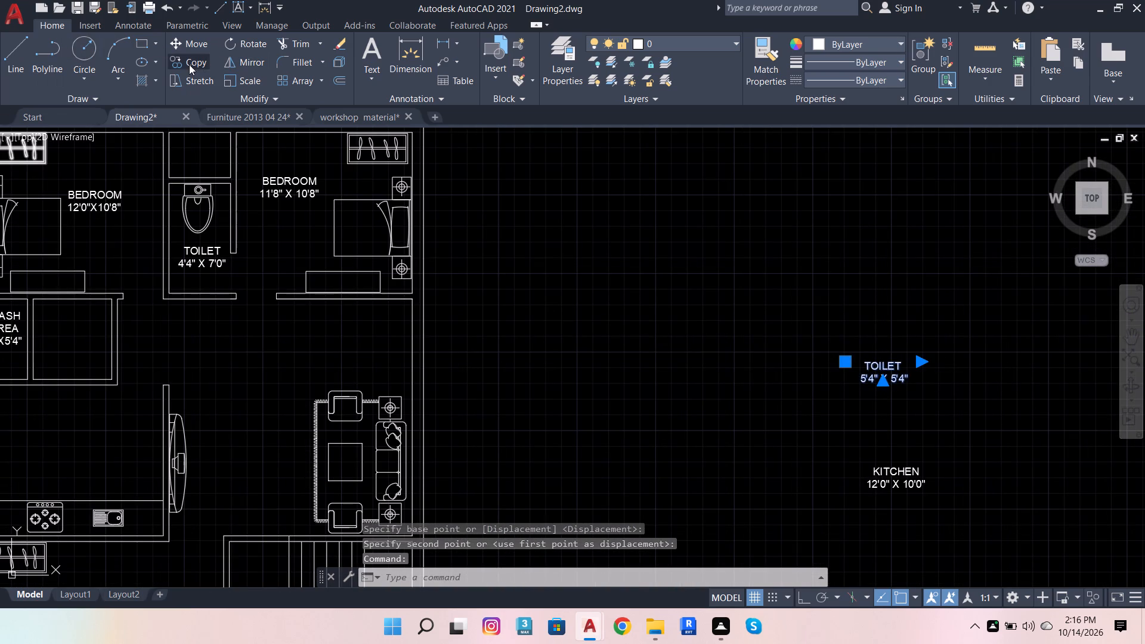
pyautogui.click(189, 64)
pyautogui.click(917, 371)
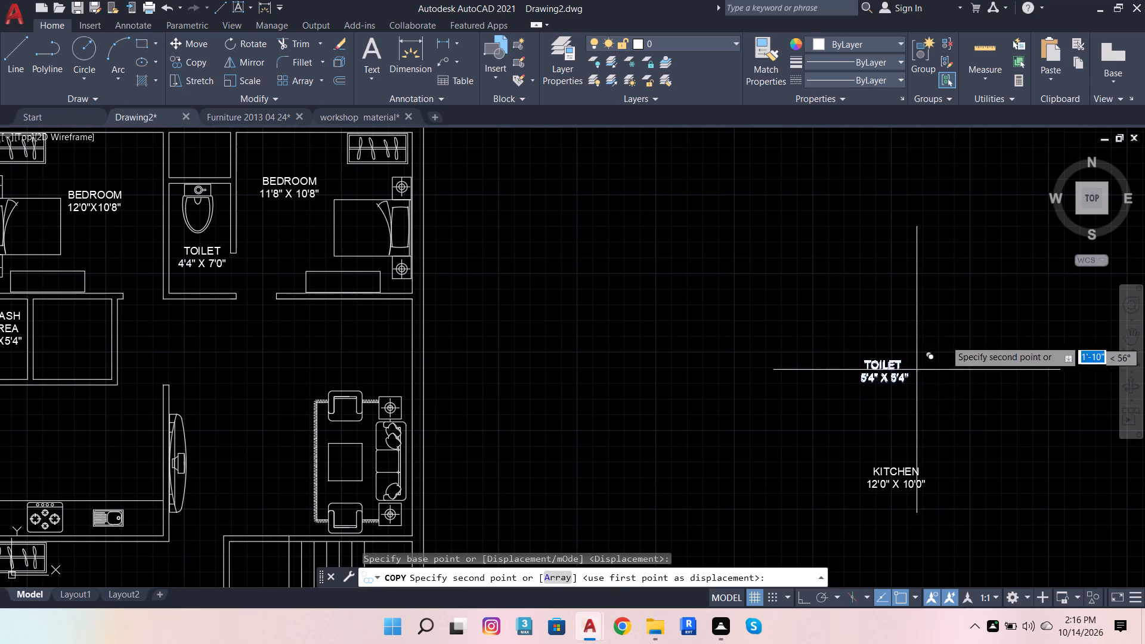
pyautogui.scroll(-3, 1067, 340)
pyautogui.scroll(4, 687, 322)
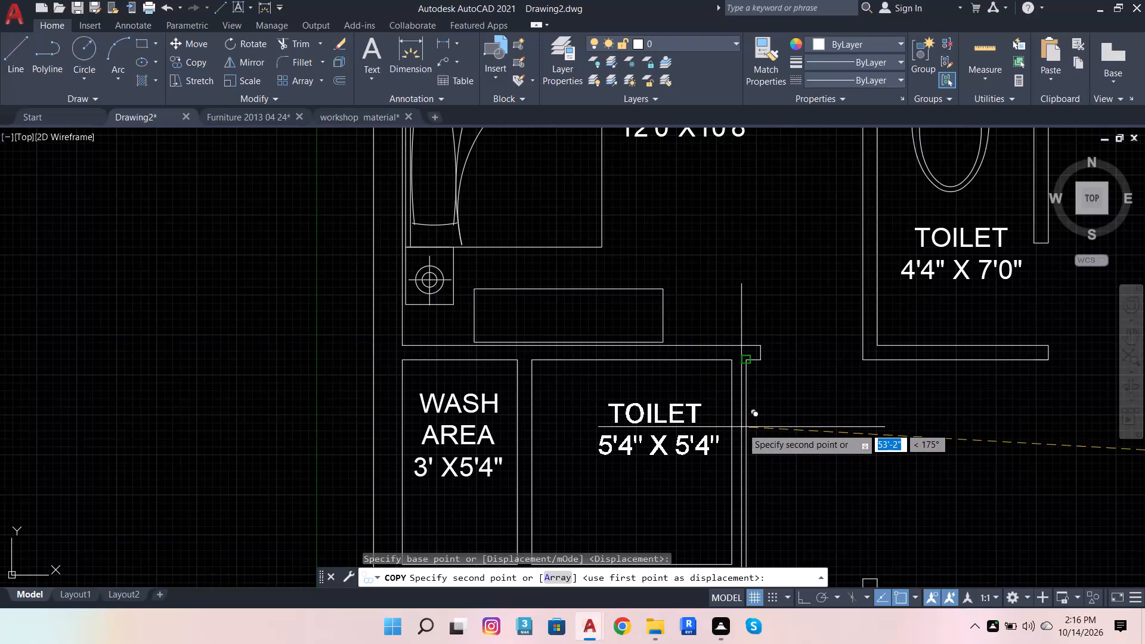
pyautogui.scroll(2, 742, 428)
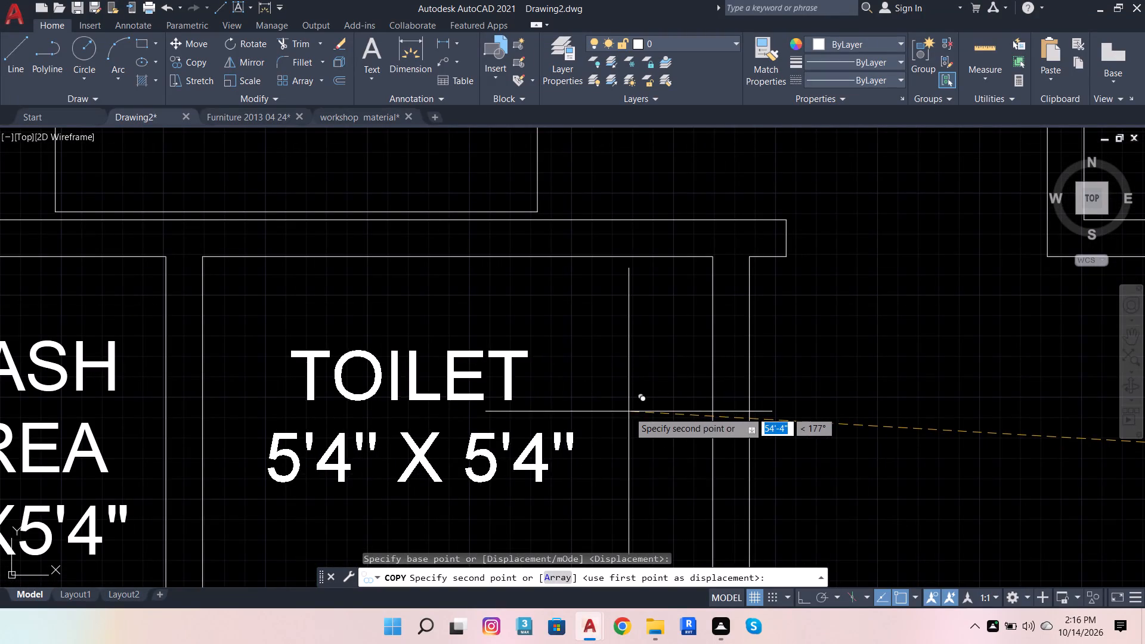
pyautogui.click(670, 376)
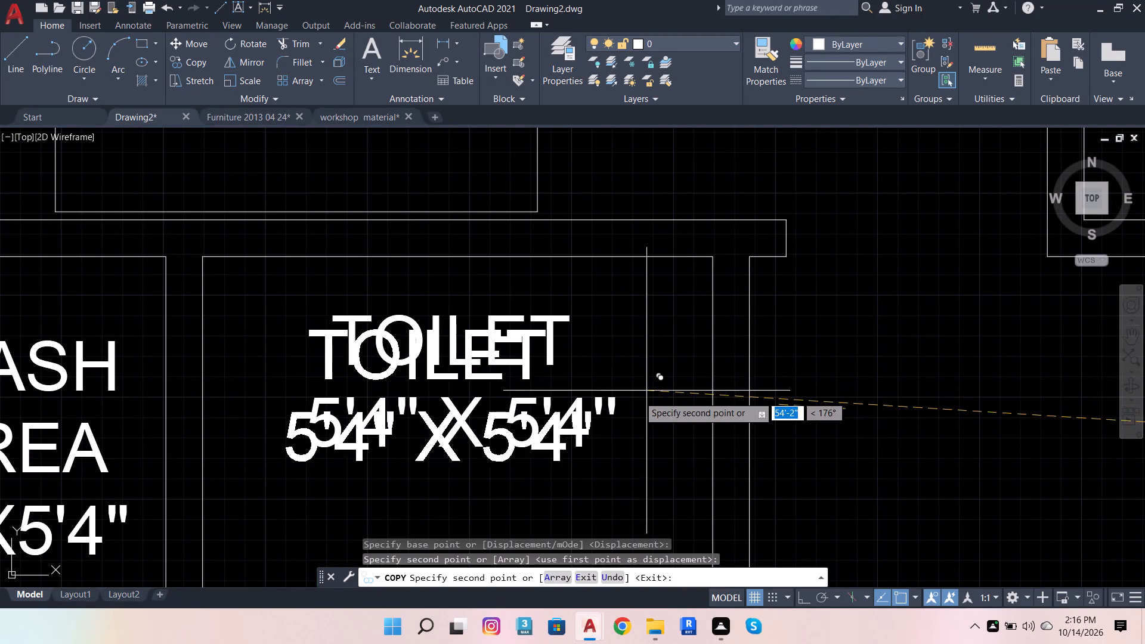
pyautogui.scroll(-3, 632, 400)
pyautogui.press('Escape')
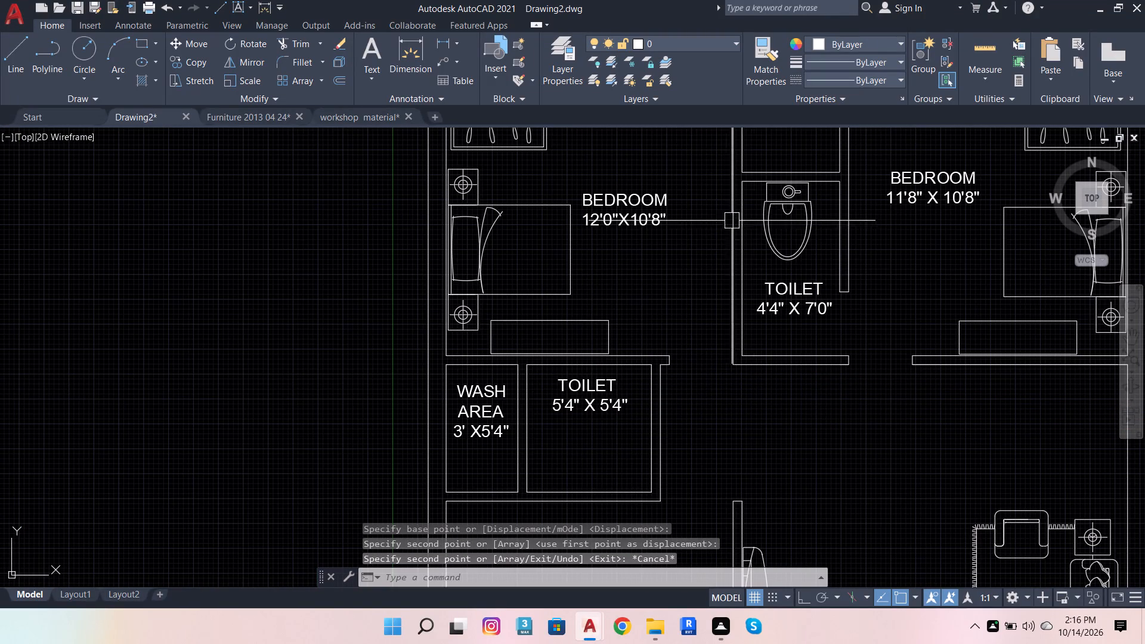
# Mirror the toilet fixture between the top bedrooms downward across a horizontal line with Ortho on, keeping the original.
pyautogui.click(785, 212)
pyautogui.click(231, 58)
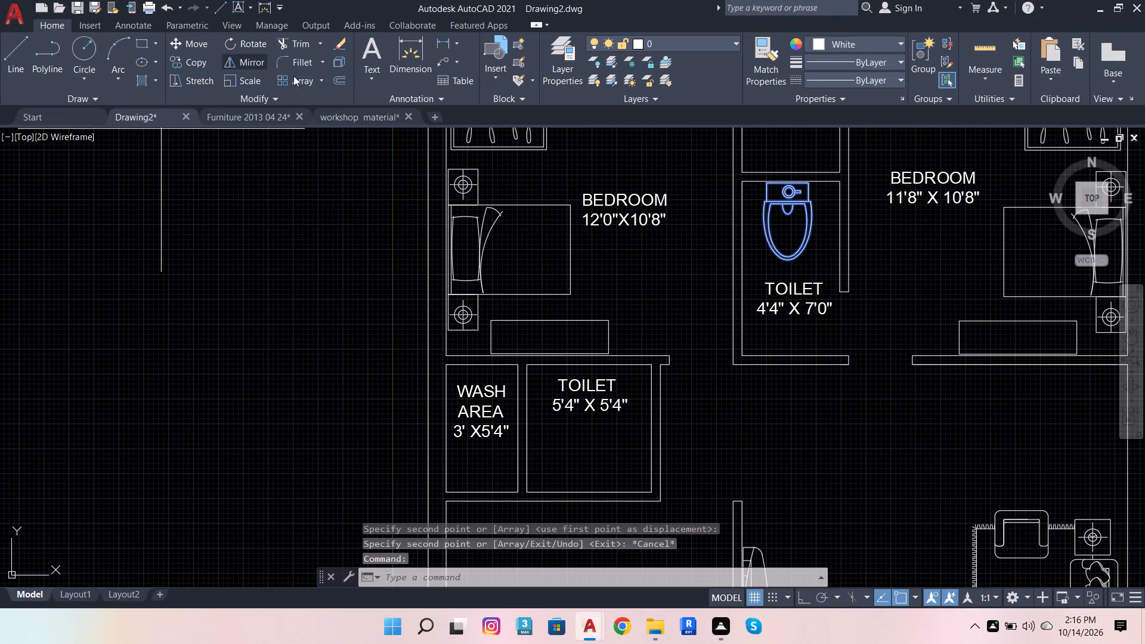
pyautogui.click(707, 300)
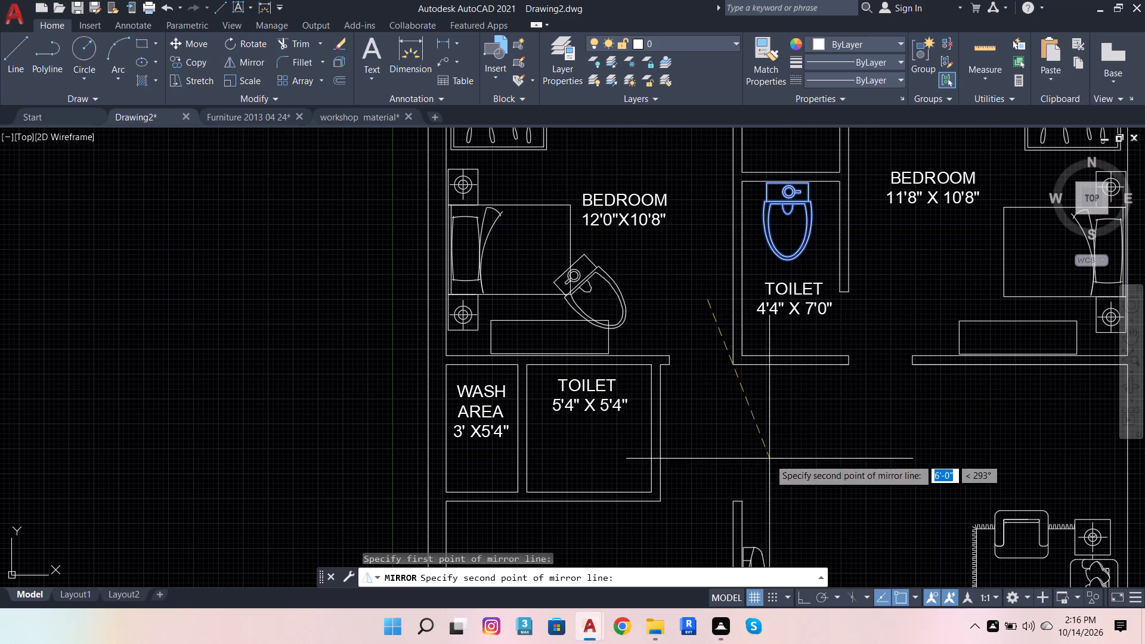
pyautogui.click(803, 603)
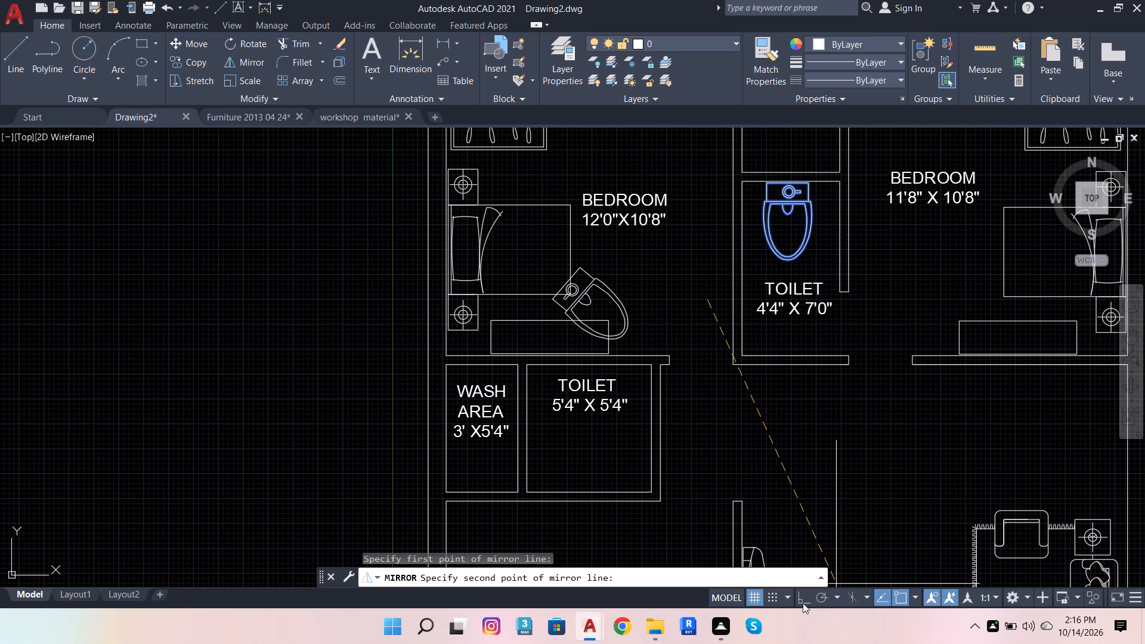
pyautogui.click(906, 422)
pyautogui.moveTo(932, 468); pyautogui.dragTo(906, 421)
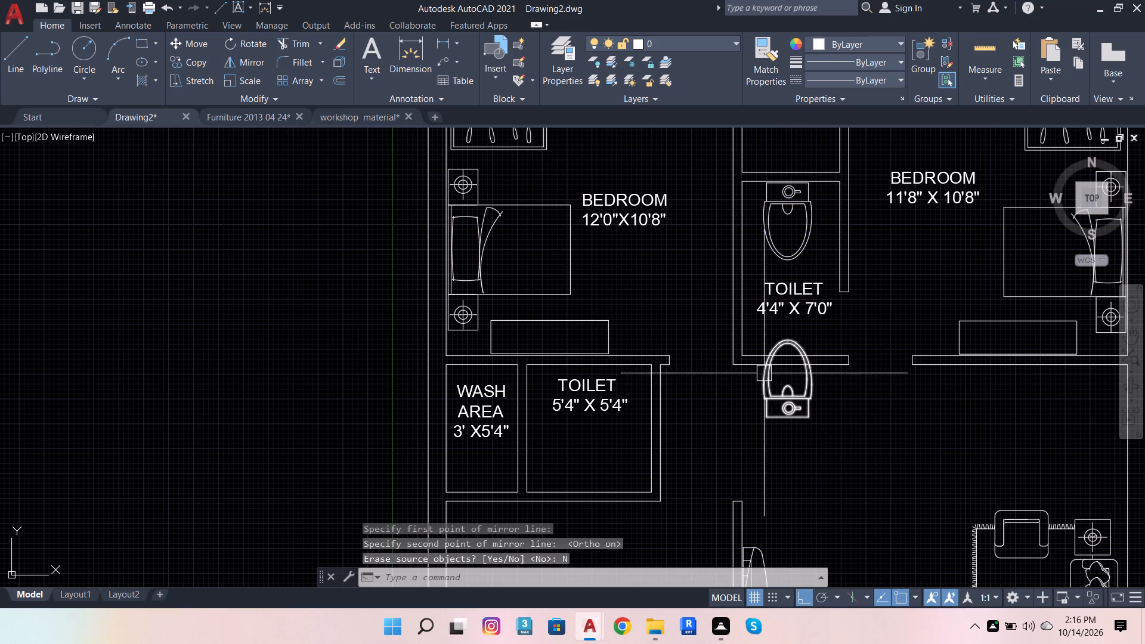
# With Ortho off, move the mirrored toilet fixture by its tank's lower-left corner to just above the bottom wall of the 5'4" X 5'4" toilet.
pyautogui.click(788, 396)
pyautogui.click(807, 600)
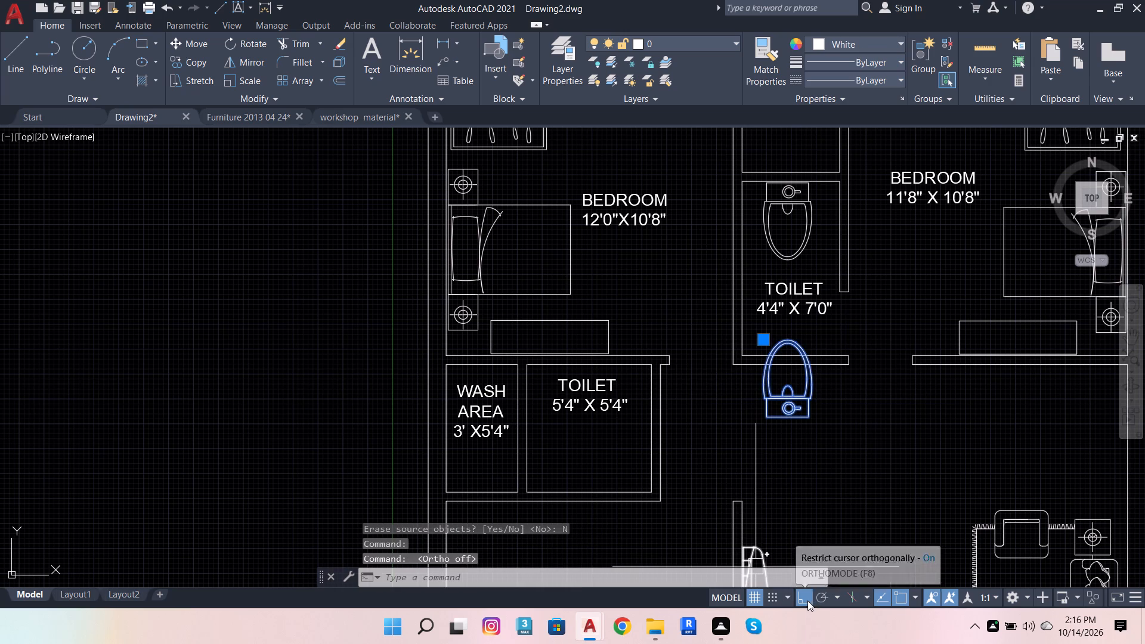
pyautogui.write('M')
pyautogui.press('space')
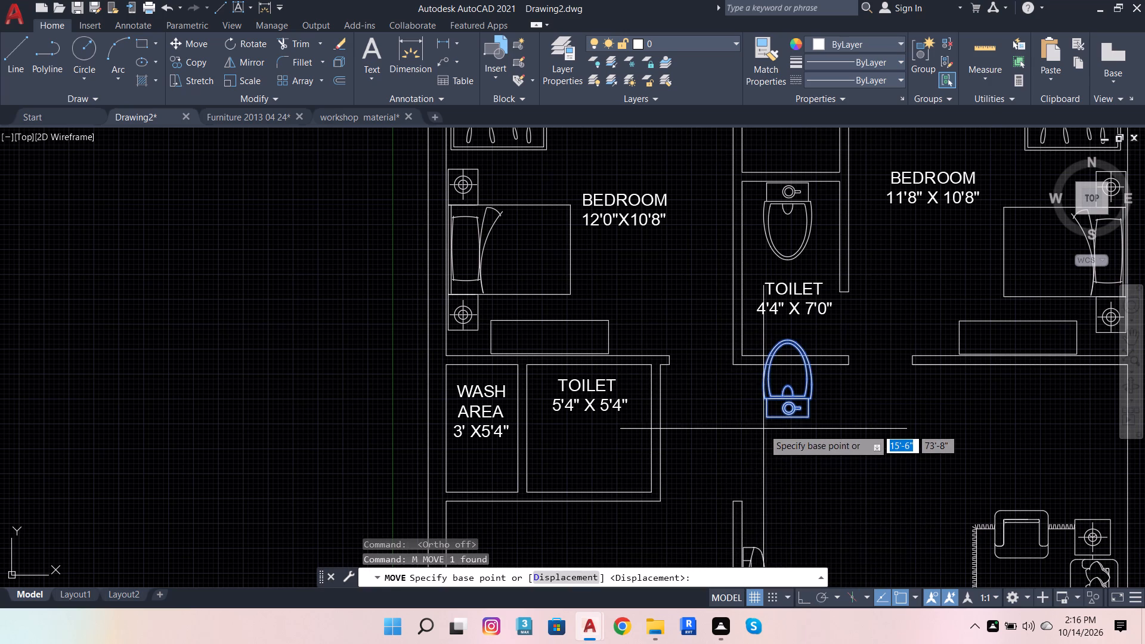
pyautogui.click(761, 416)
pyautogui.scroll(4, 513, 487)
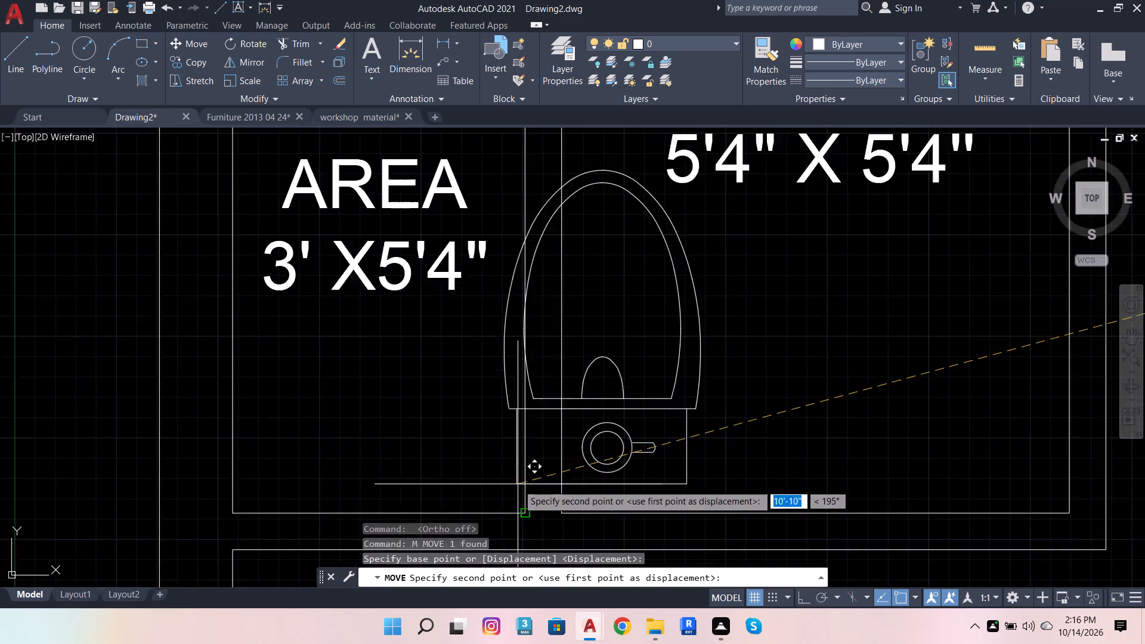
pyautogui.click(714, 523)
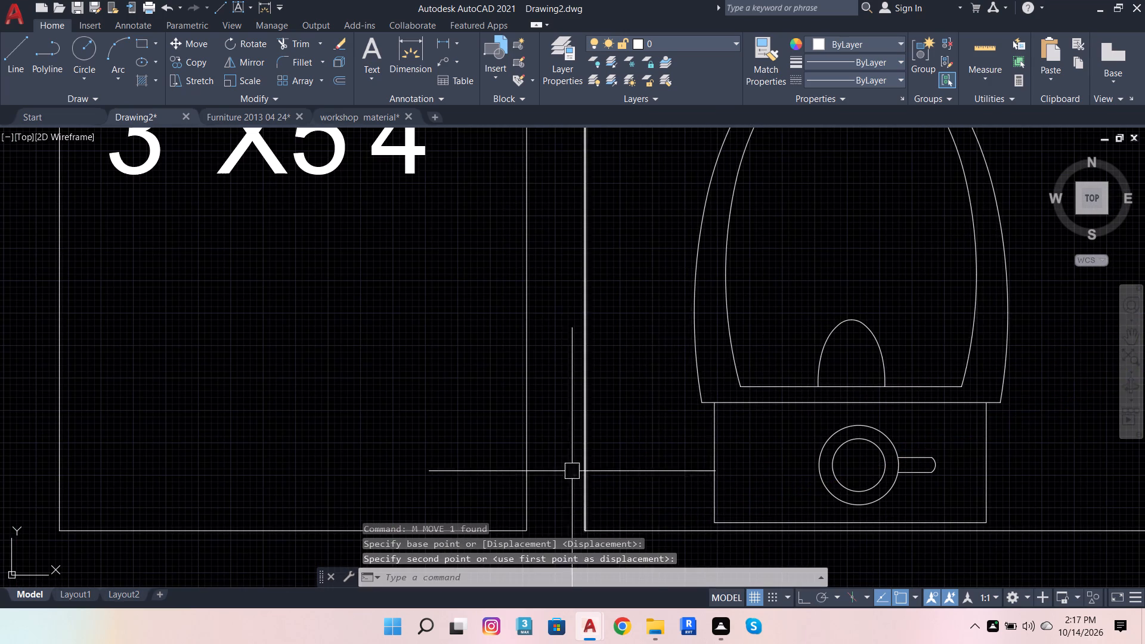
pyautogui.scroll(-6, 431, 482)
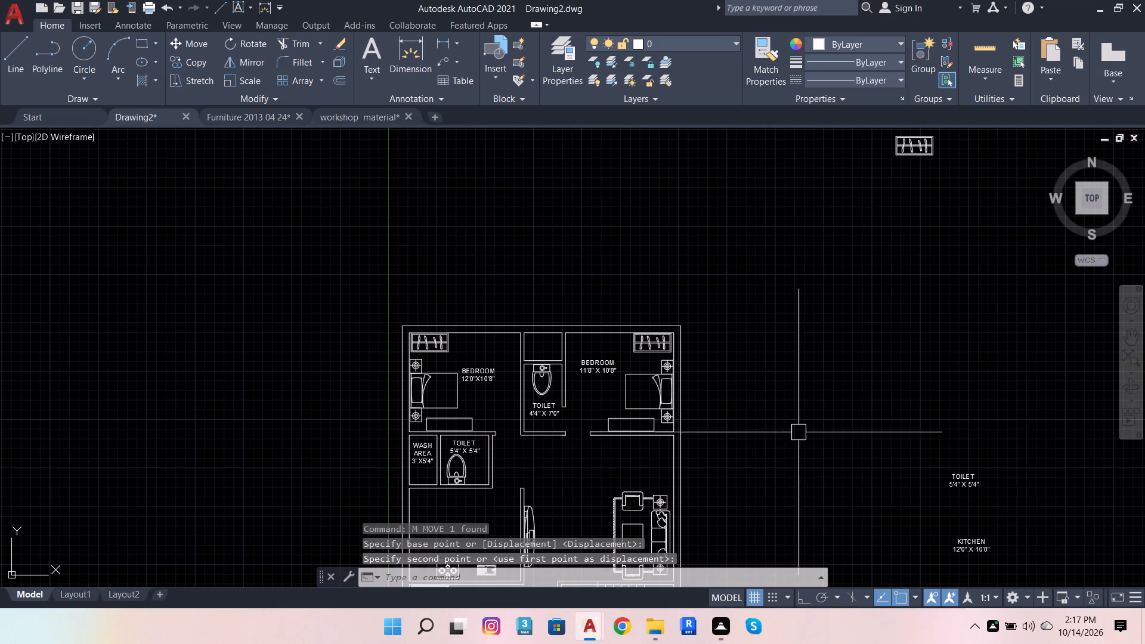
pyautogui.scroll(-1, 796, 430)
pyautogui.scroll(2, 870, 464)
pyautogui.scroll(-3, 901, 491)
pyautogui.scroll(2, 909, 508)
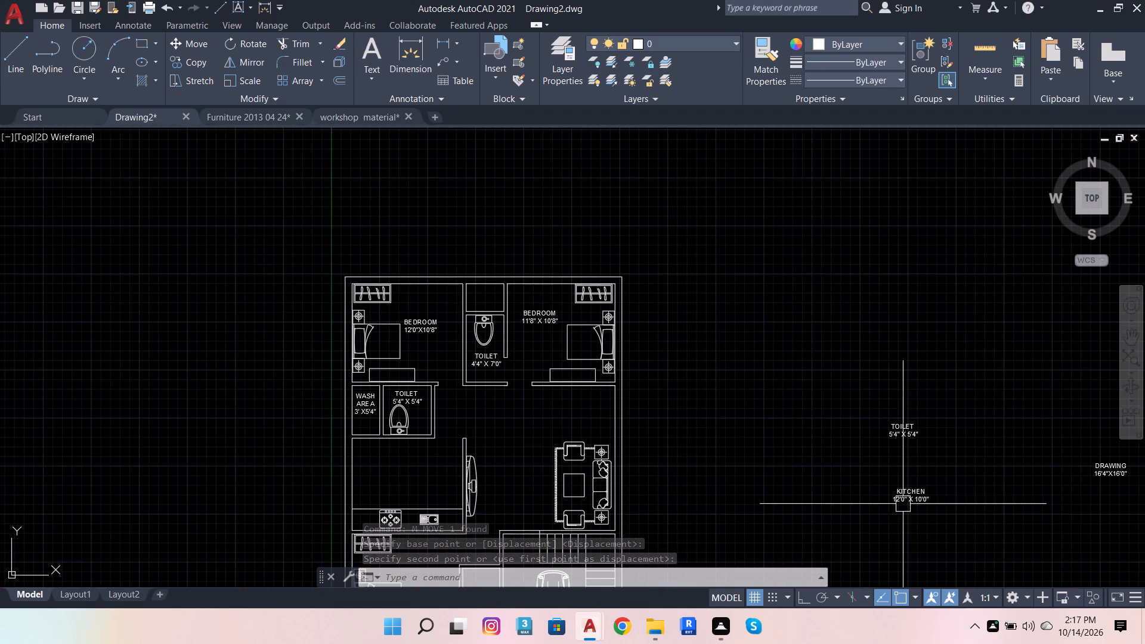
# Move the KITCHEN 12'0" X 10'0" label into the middle of the kitchen, above the counter with the stove and sink.
pyautogui.click(901, 499)
pyautogui.click(177, 47)
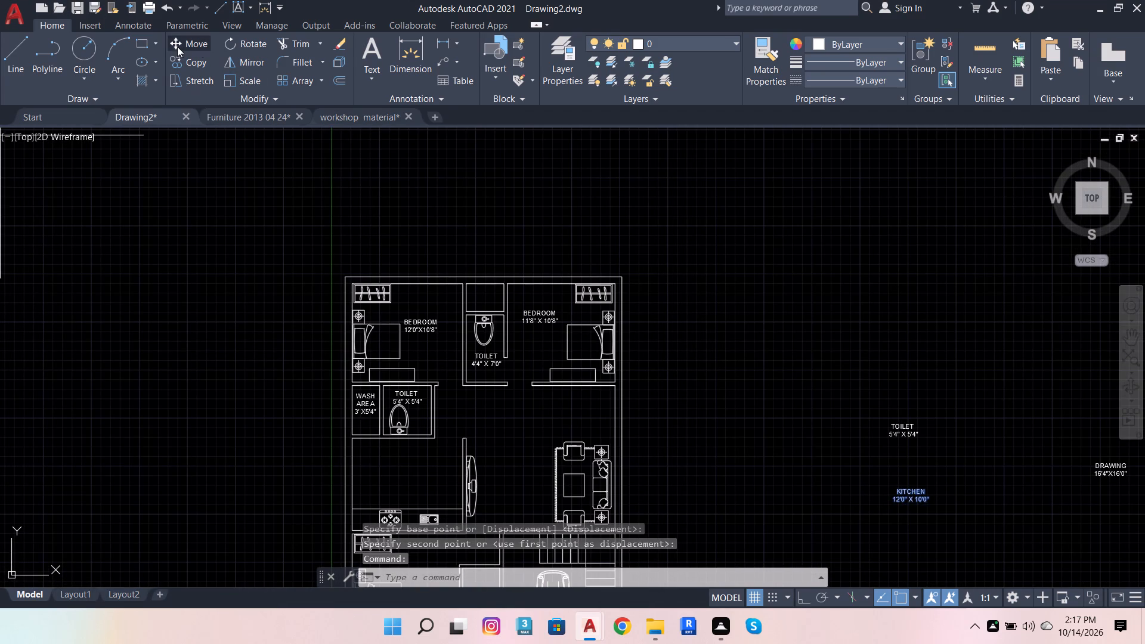
pyautogui.click(916, 501)
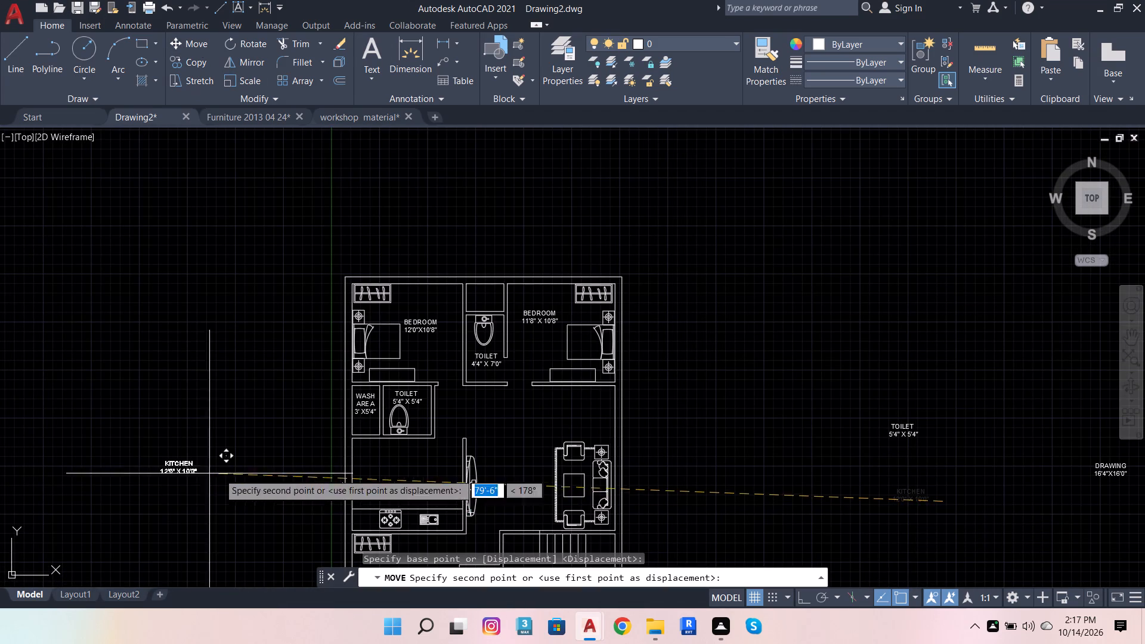
pyautogui.scroll(1, 382, 491)
pyautogui.click(436, 491)
# Move the DRAWING 16'4"X16'0" label into the drawing room, between the TV unit and the sofa set.
pyautogui.scroll(-2, 423, 366)
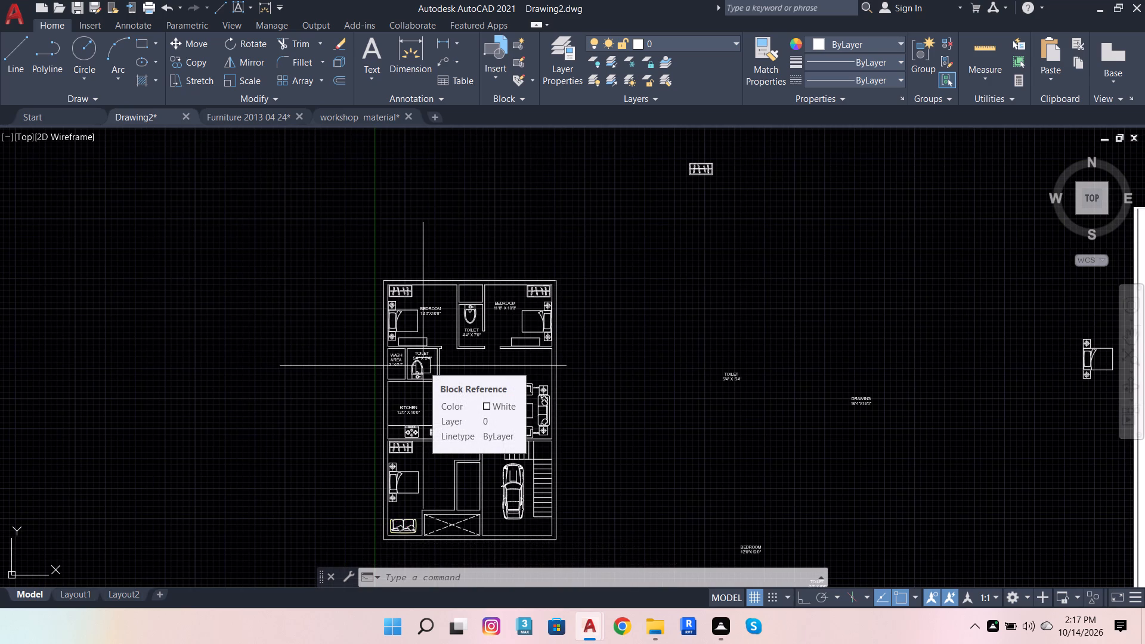
pyautogui.scroll(2, 881, 423)
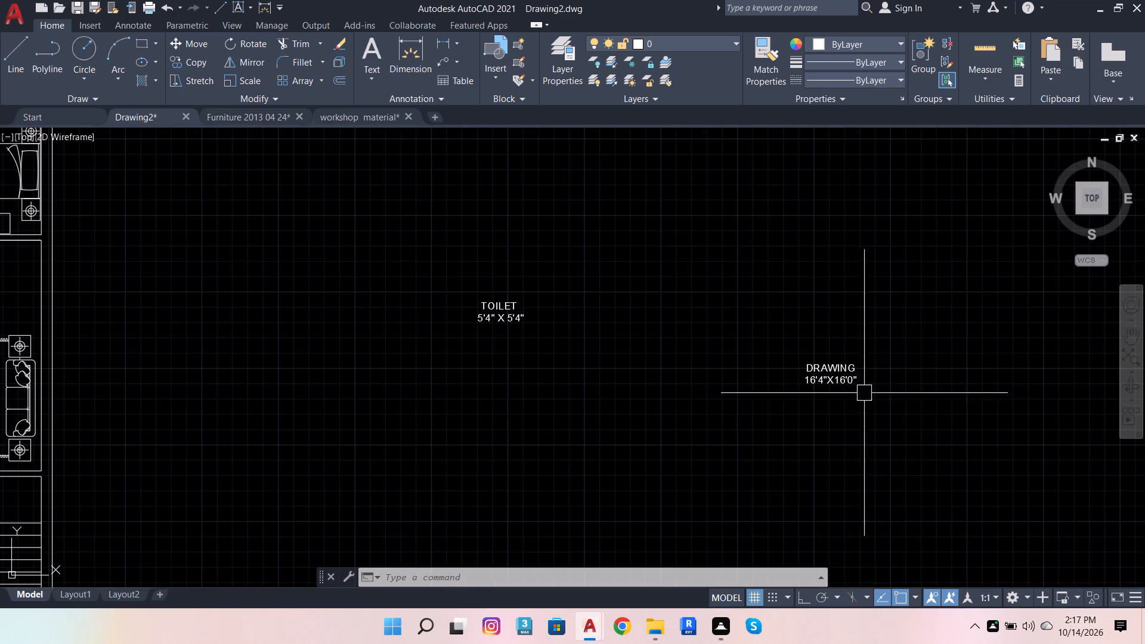
pyautogui.click(852, 381)
pyautogui.click(203, 47)
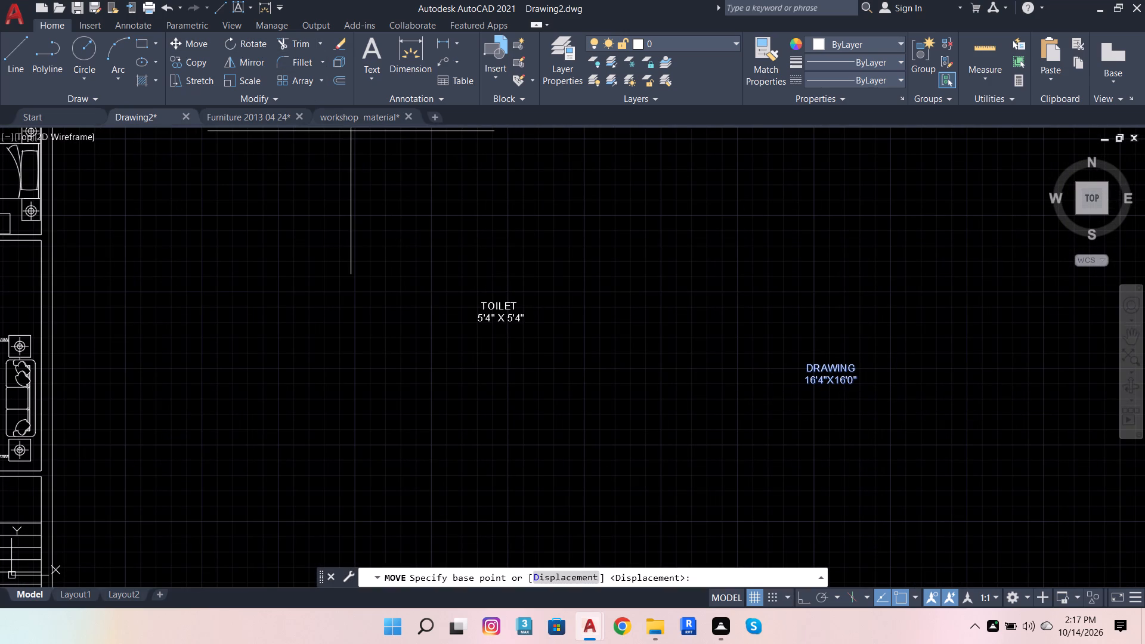
pyautogui.click(838, 355)
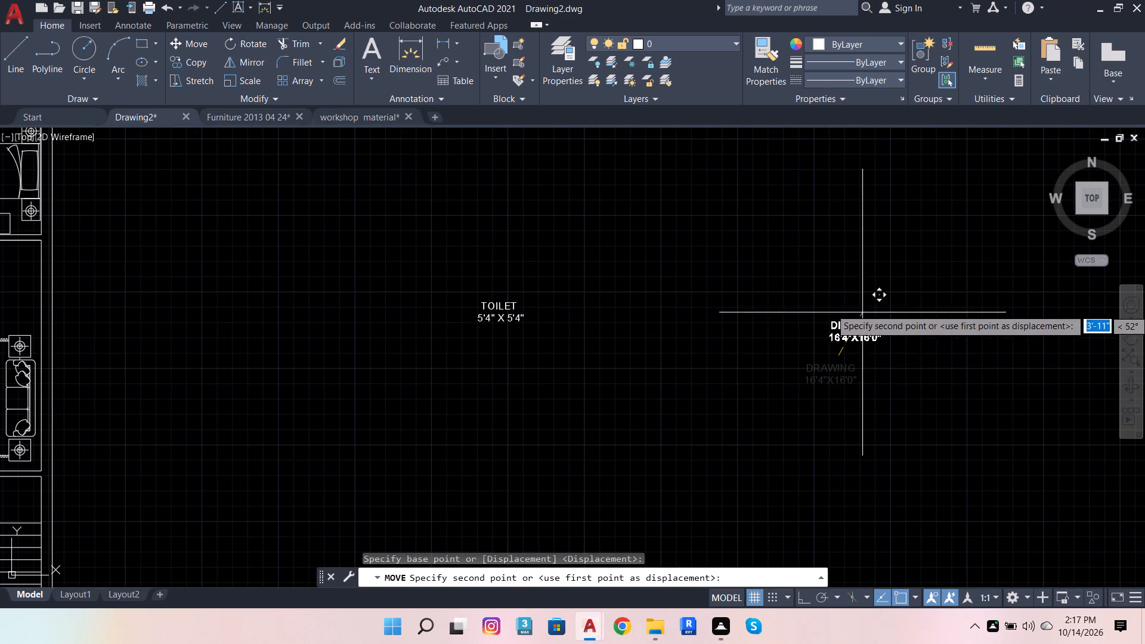
pyautogui.scroll(-3, 910, 330)
pyautogui.scroll(3, 636, 375)
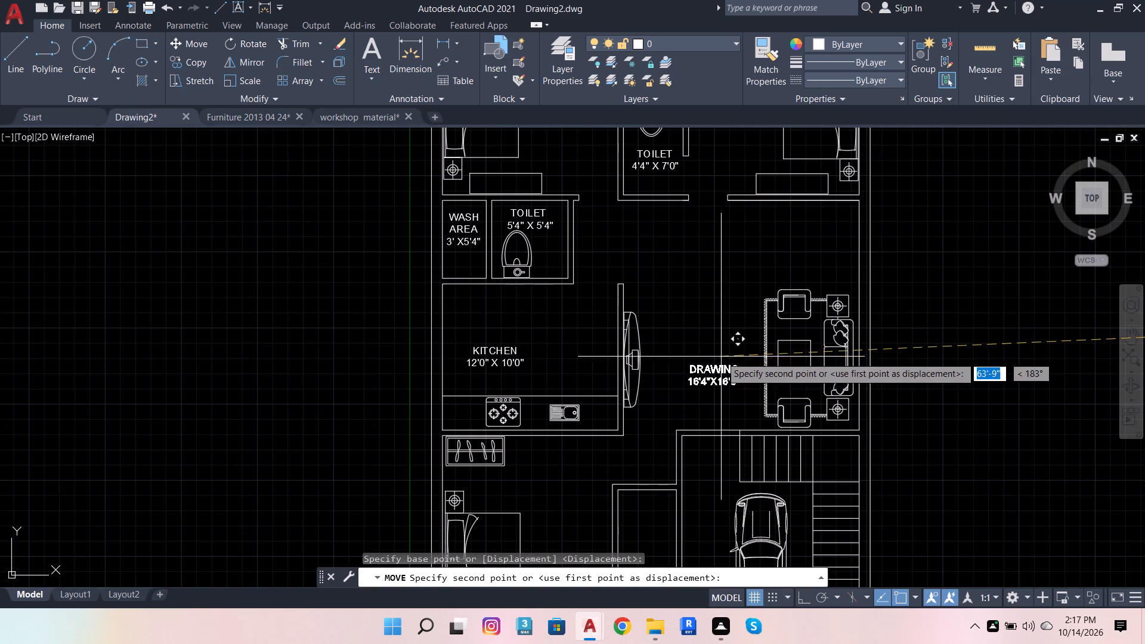
pyautogui.click(722, 356)
# Move the BEDROOM 12'0"X12'0" label into the lower bedroom, between the bed and the toilet.
pyautogui.scroll(-3, 615, 378)
pyautogui.scroll(3, 848, 481)
pyautogui.click(666, 382)
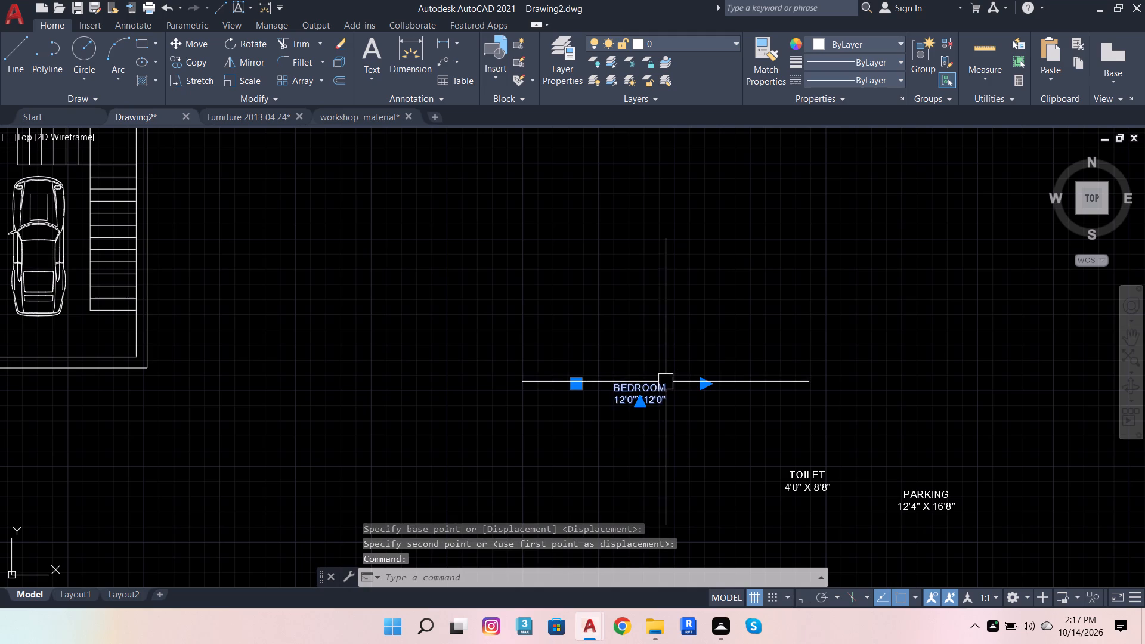
pyautogui.click(197, 42)
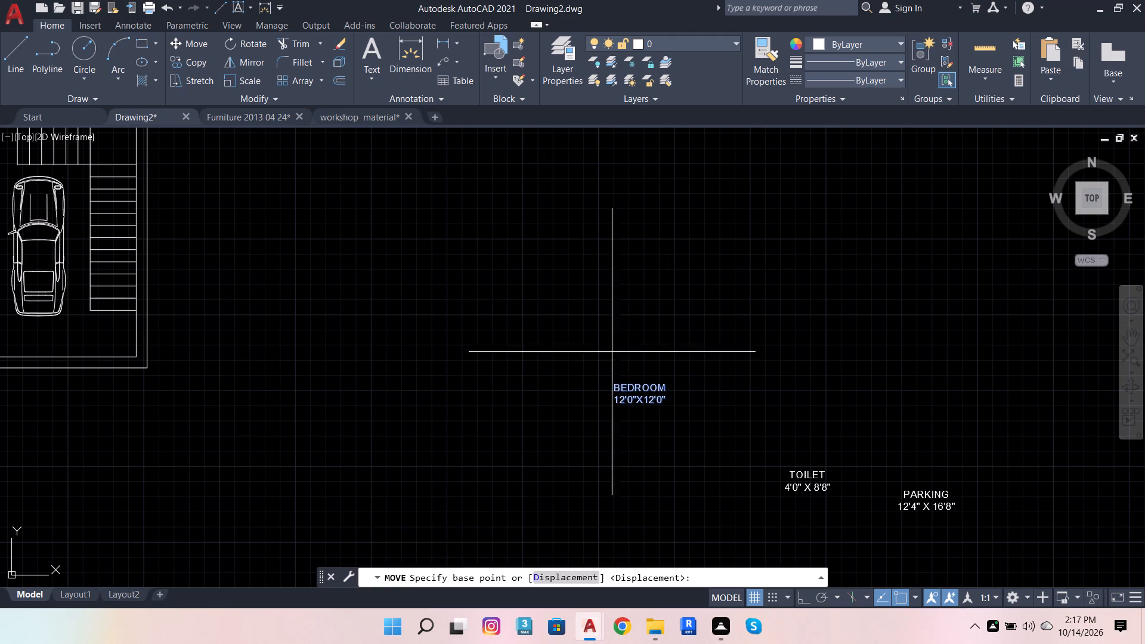
pyautogui.click(629, 377)
pyautogui.scroll(-4, 771, 304)
pyautogui.scroll(2, 559, 261)
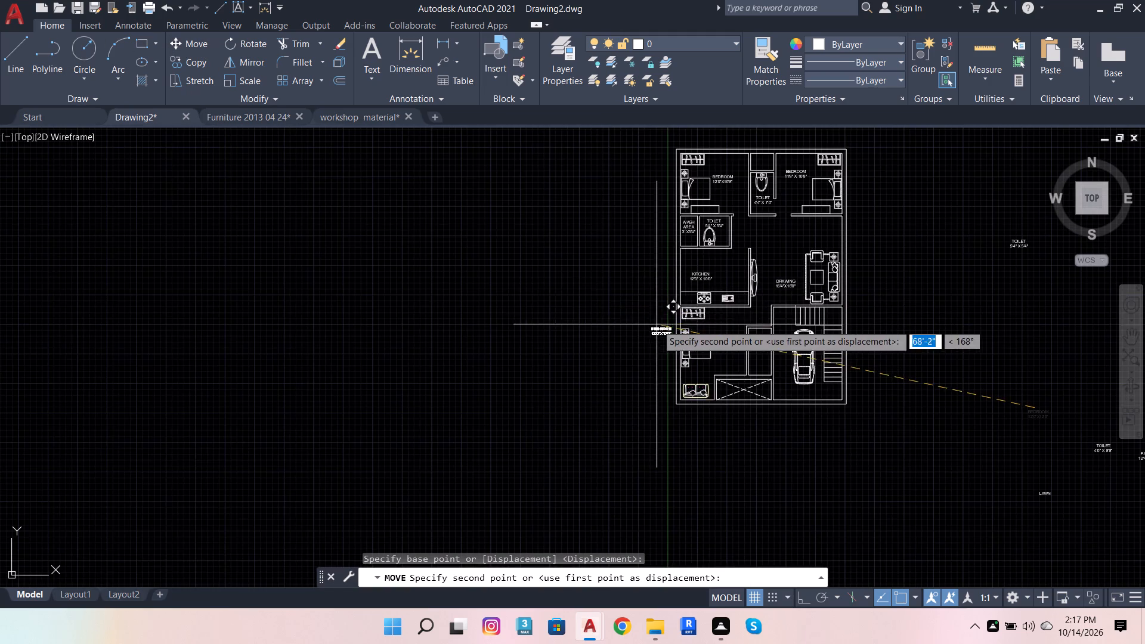
pyautogui.scroll(2, 704, 334)
pyautogui.click(740, 305)
# Move the TOILET 4'0" X 8'8" label into the upper part of the narrow toilet beside the lower bedroom.
pyautogui.scroll(-4, 572, 322)
pyautogui.scroll(1, 744, 388)
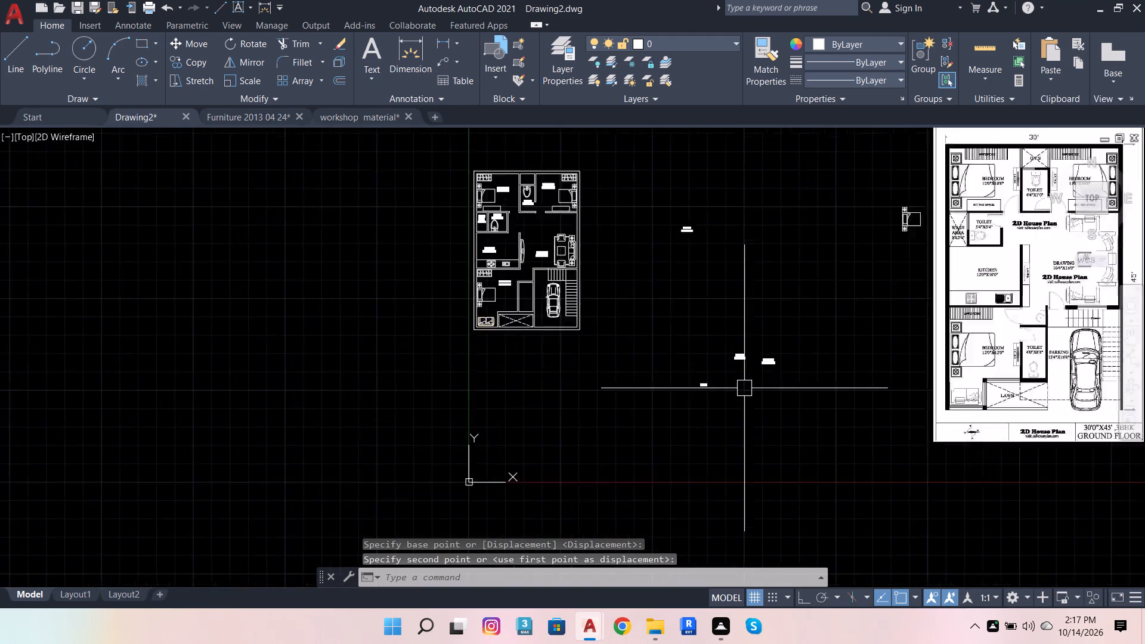
pyautogui.scroll(2, 745, 388)
pyautogui.click(724, 312)
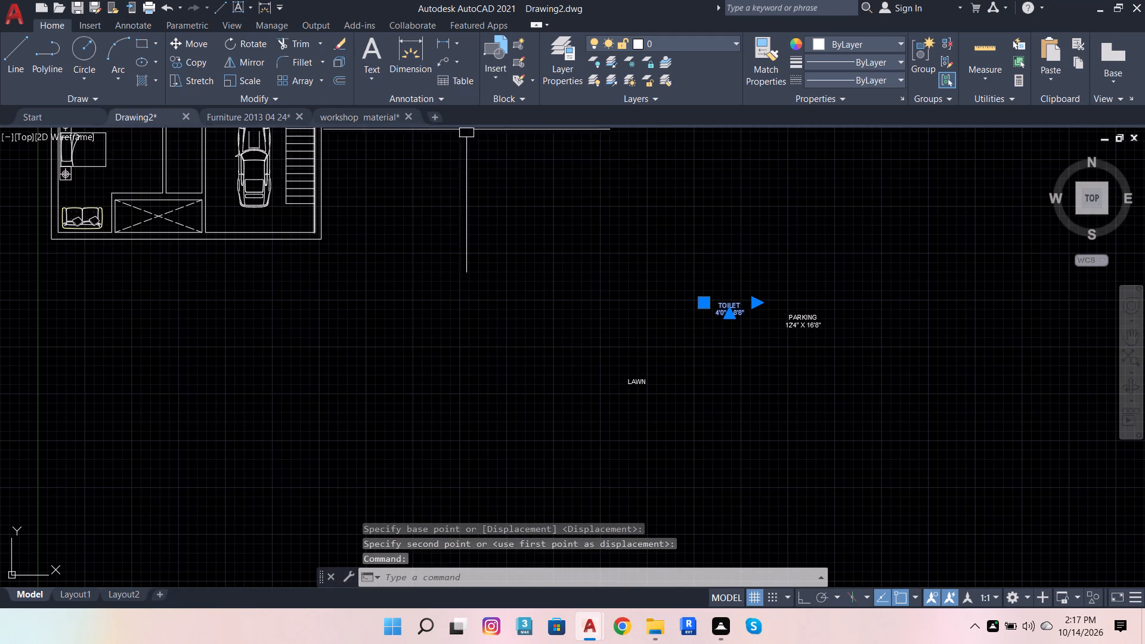
pyautogui.click(189, 42)
pyautogui.click(732, 314)
pyautogui.scroll(-3, 779, 326)
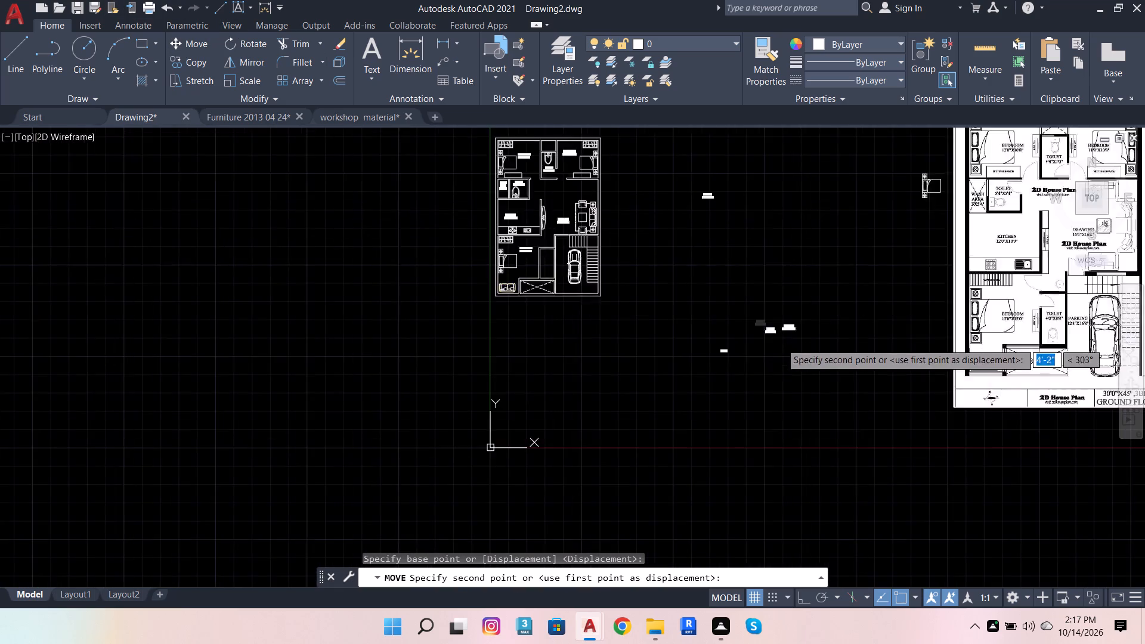
pyautogui.scroll(3, 653, 302)
pyautogui.scroll(2, 589, 268)
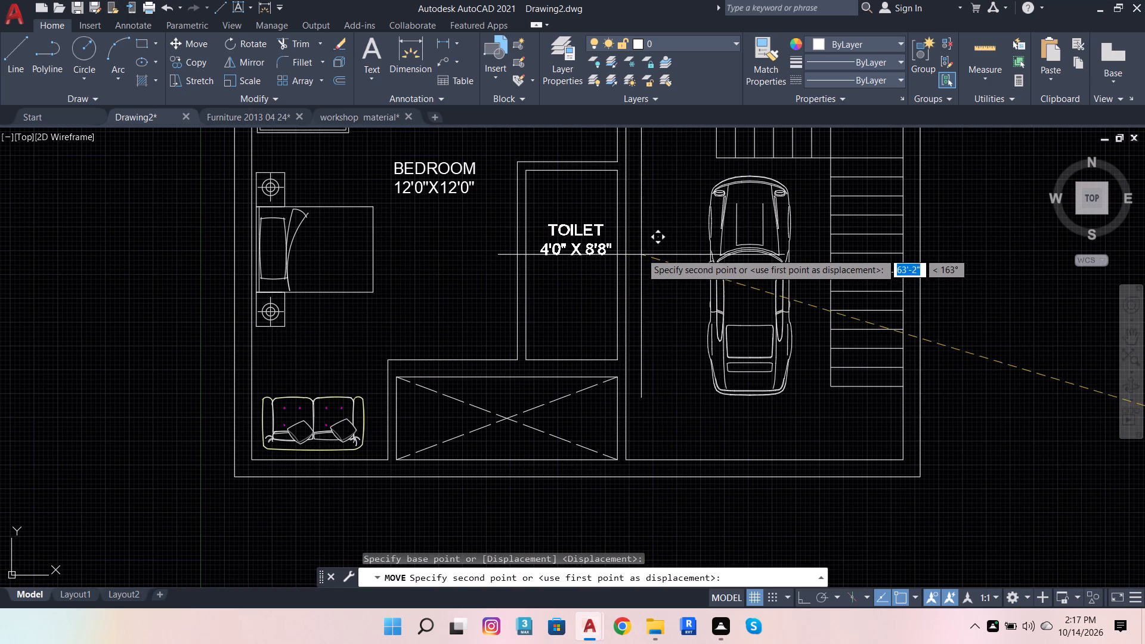
pyautogui.click(640, 241)
# Copy the 5'4" X 5'4" toilet's fixture by its tank's lower-right corner to the lower-right corner of the 4'0" X 8'8" toilet.
pyautogui.scroll(-3, 584, 312)
pyautogui.scroll(2, 525, 175)
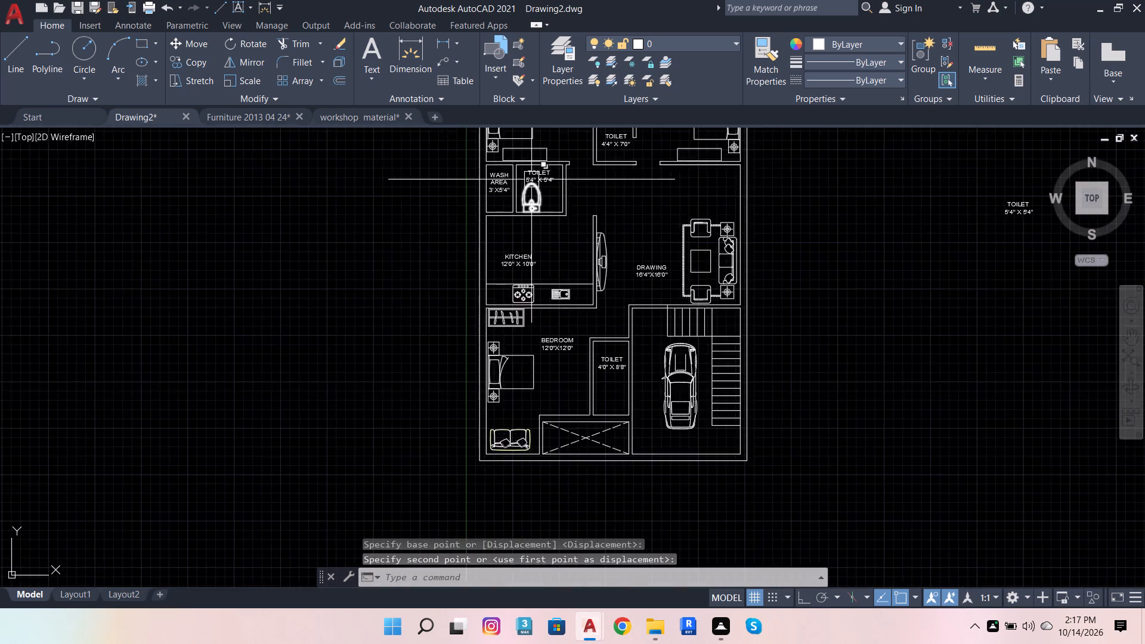
pyautogui.scroll(1, 531, 179)
pyautogui.click(547, 212)
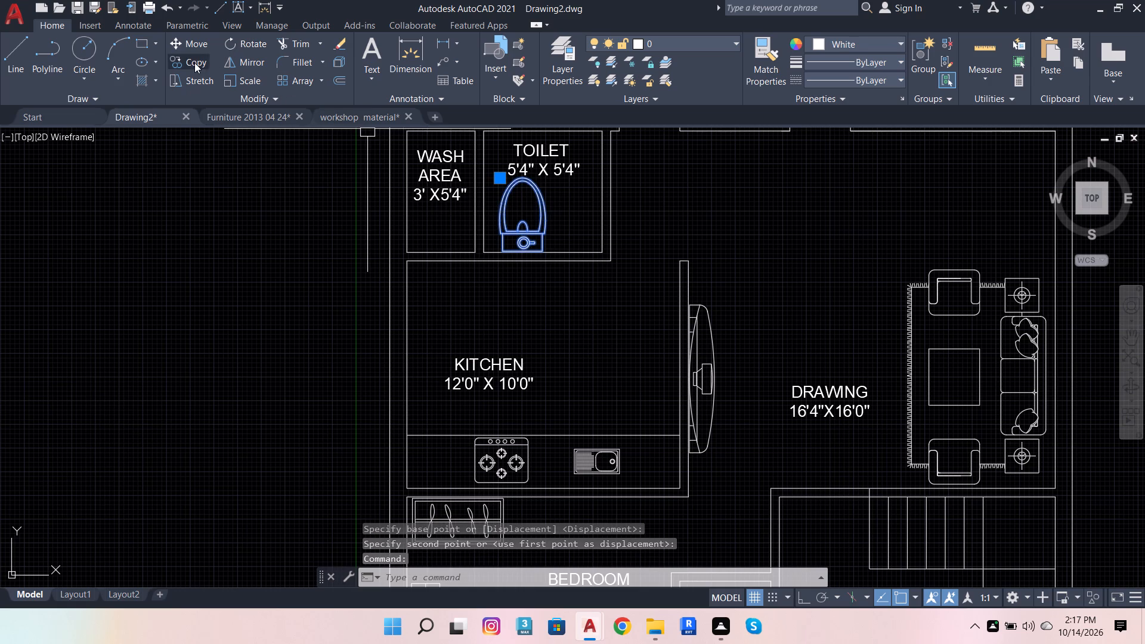
pyautogui.click(194, 63)
pyautogui.scroll(2, 485, 209)
pyautogui.click(624, 306)
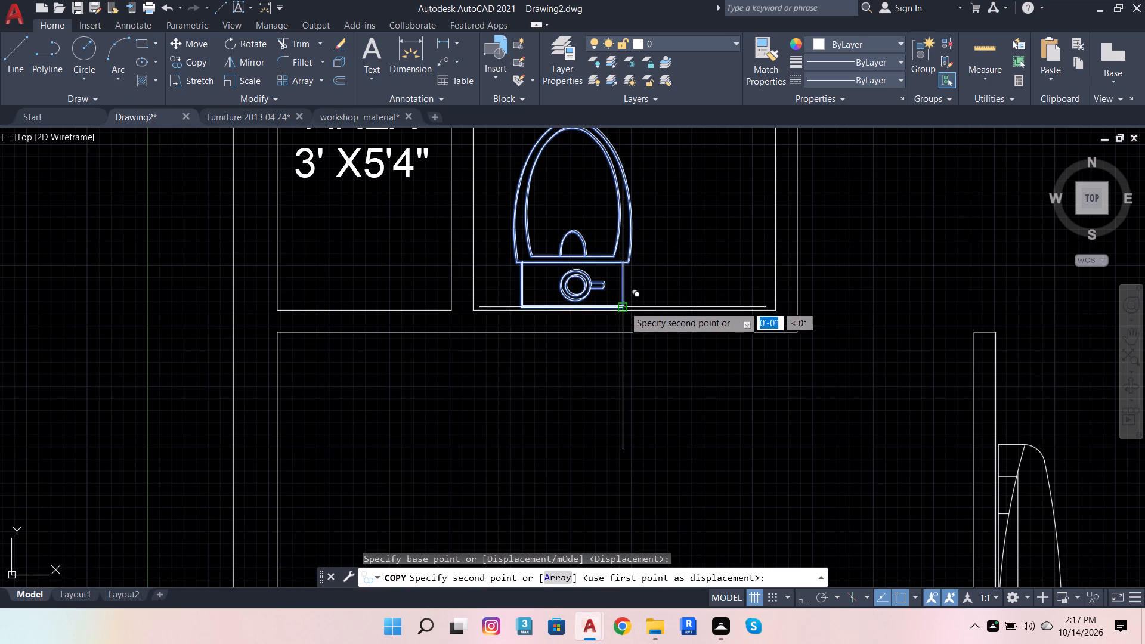
pyautogui.scroll(-2, 654, 264)
pyautogui.scroll(-2, 720, 312)
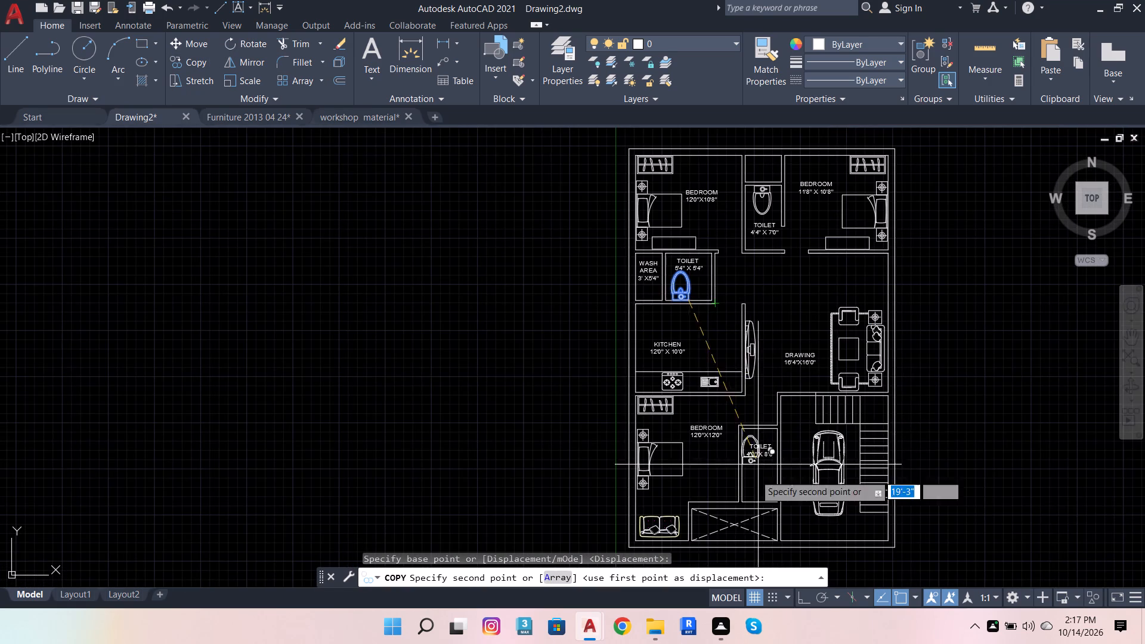
pyautogui.scroll(3, 754, 506)
pyautogui.scroll(3, 809, 484)
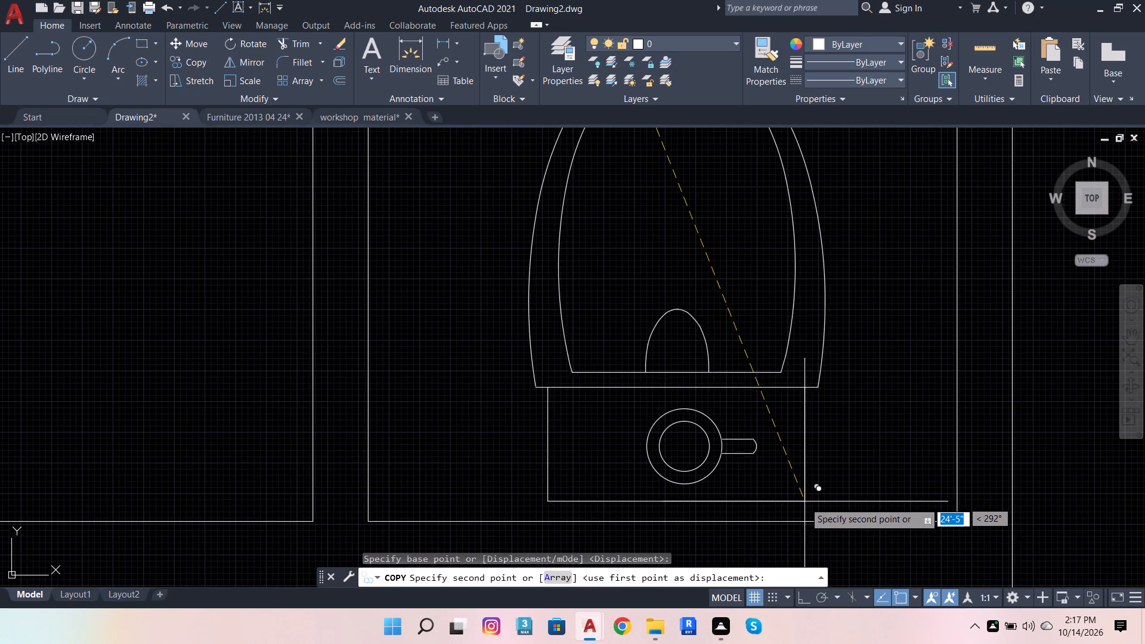
pyautogui.click(797, 516)
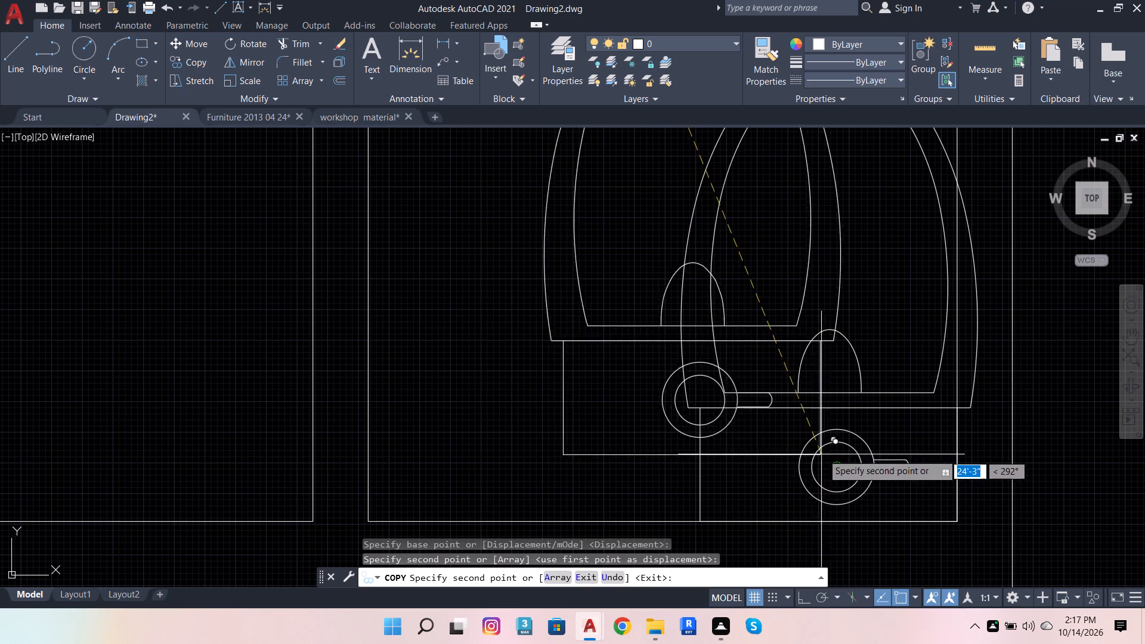
pyautogui.press('Escape')
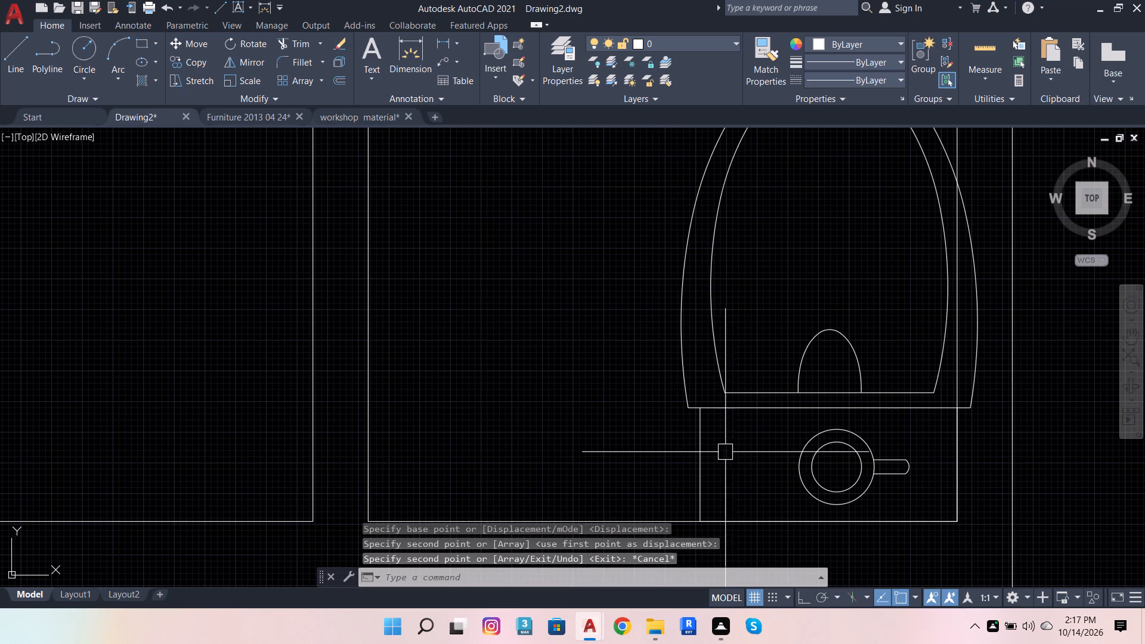
# Move the copied toilet fixture by its tank's lower-left corner about 1'-3" left along the room's bottom wall, near the middle.
pyautogui.click(709, 441)
pyautogui.click(658, 394)
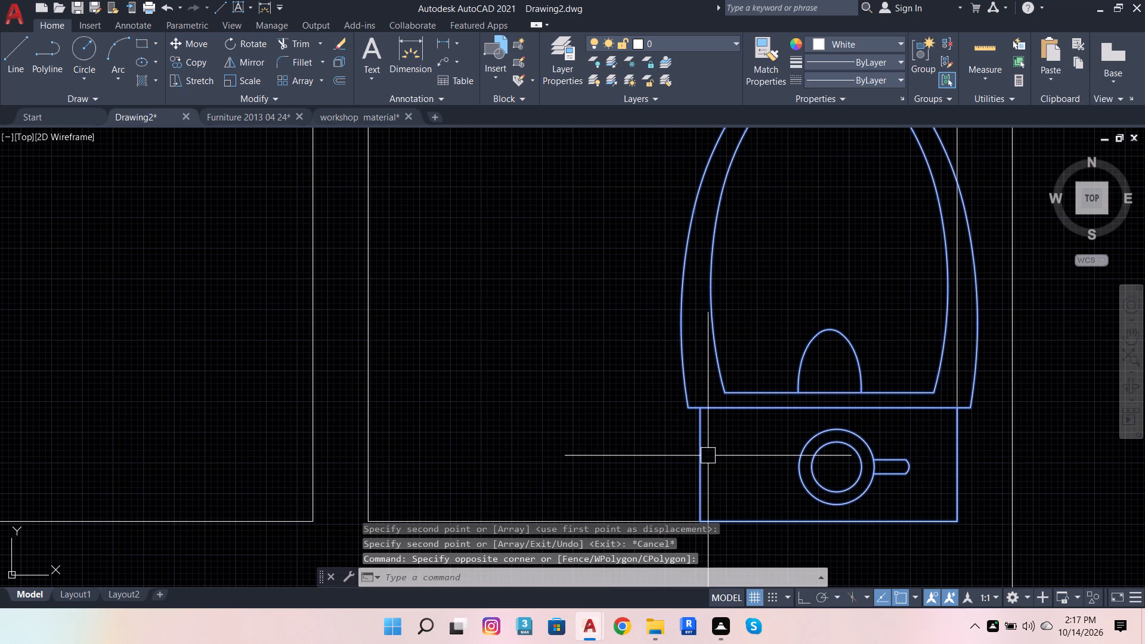
pyautogui.write('M')
pyautogui.press('space')
pyautogui.click(702, 520)
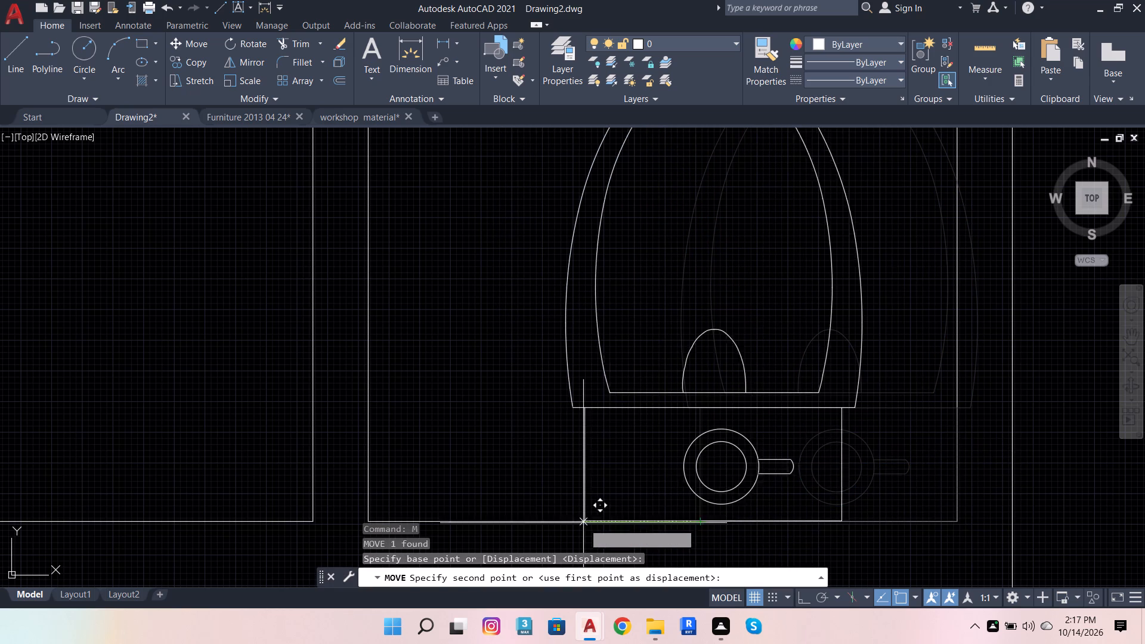
pyautogui.scroll(3, 521, 524)
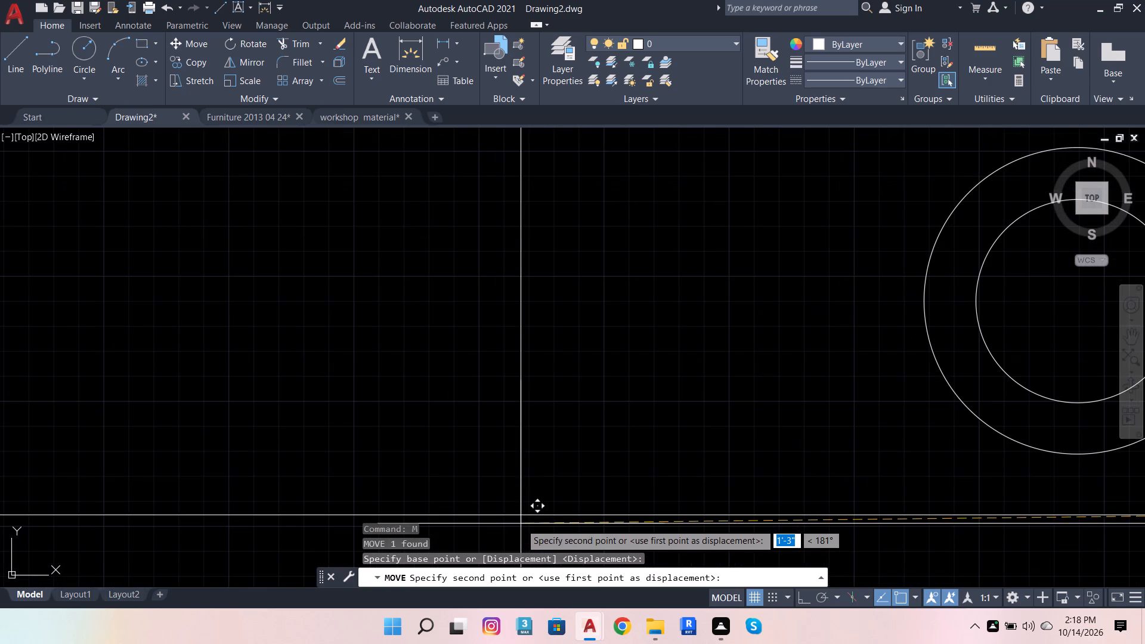
pyautogui.click(521, 524)
# Move the PARKING 12'4" X 16'8" label into the upper part of the parking area, beside the stairs above the car.
pyautogui.scroll(-3, 294, 399)
pyautogui.scroll(-2, 385, 368)
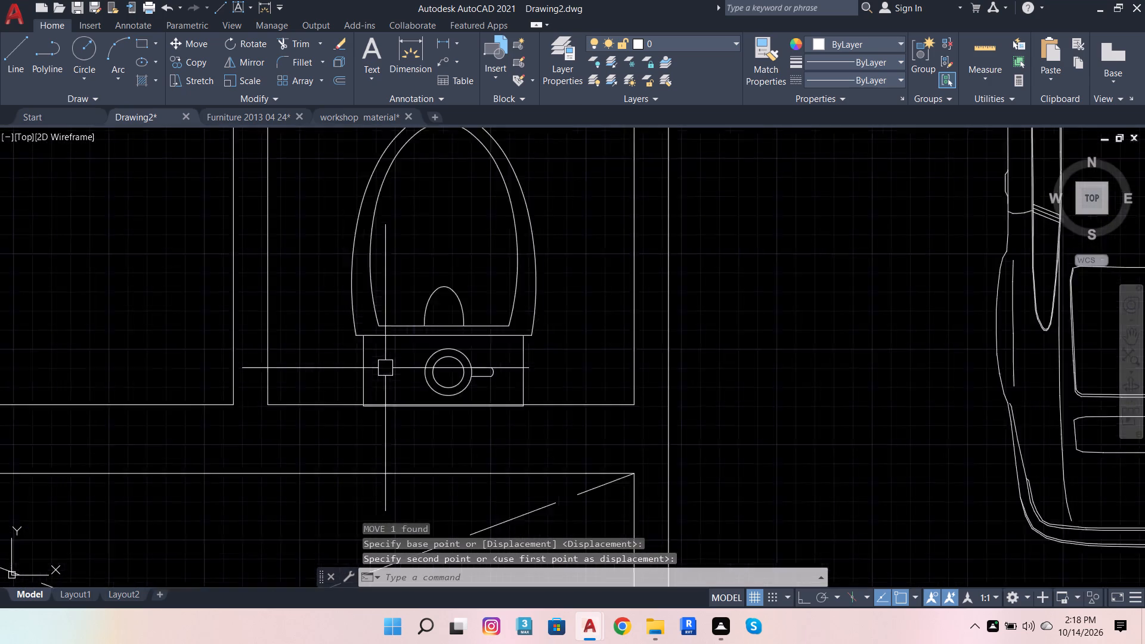
pyautogui.scroll(-4, 385, 368)
pyautogui.scroll(-2, 1084, 317)
pyautogui.scroll(3, 1061, 388)
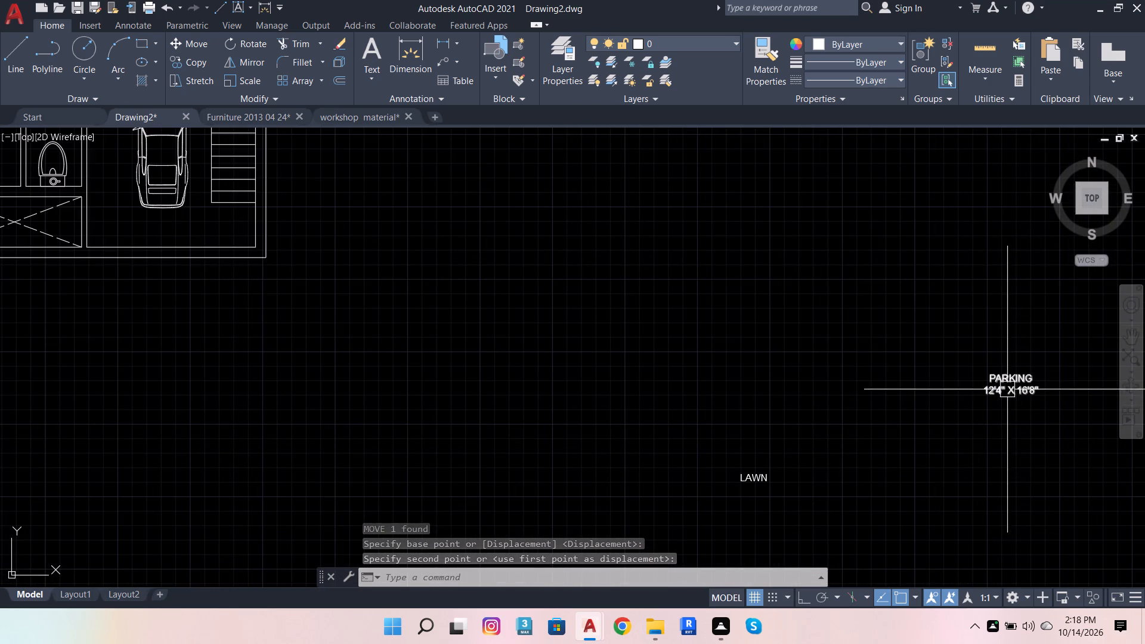
pyautogui.click(1007, 389)
pyautogui.write('M')
pyautogui.press('space')
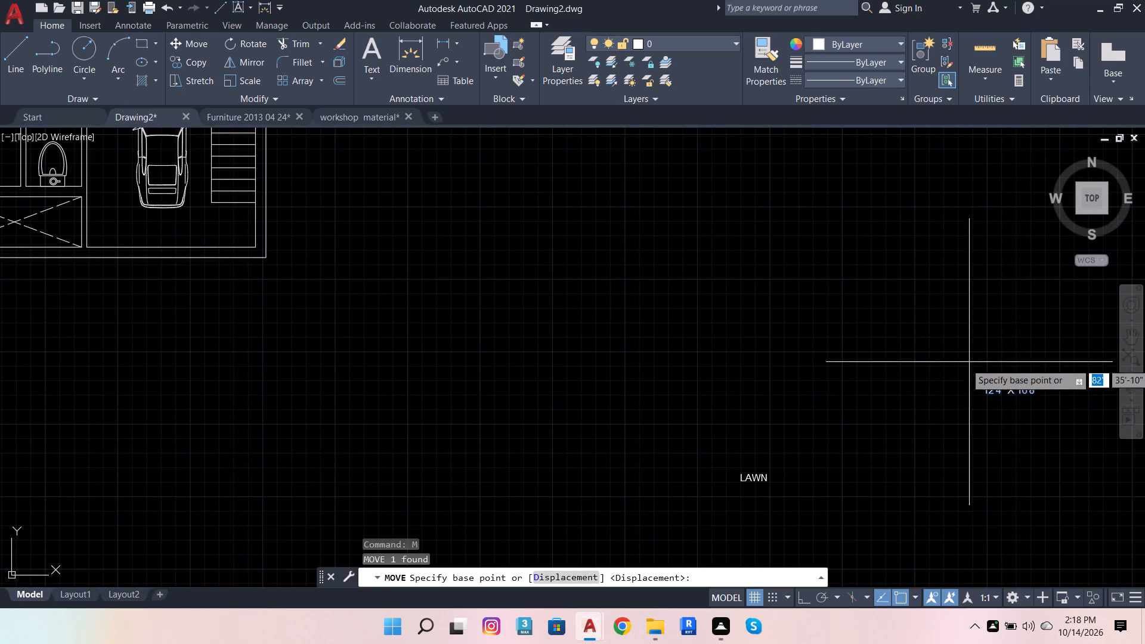
pyautogui.click(1005, 382)
pyautogui.scroll(-3, 898, 334)
pyautogui.scroll(4, 677, 278)
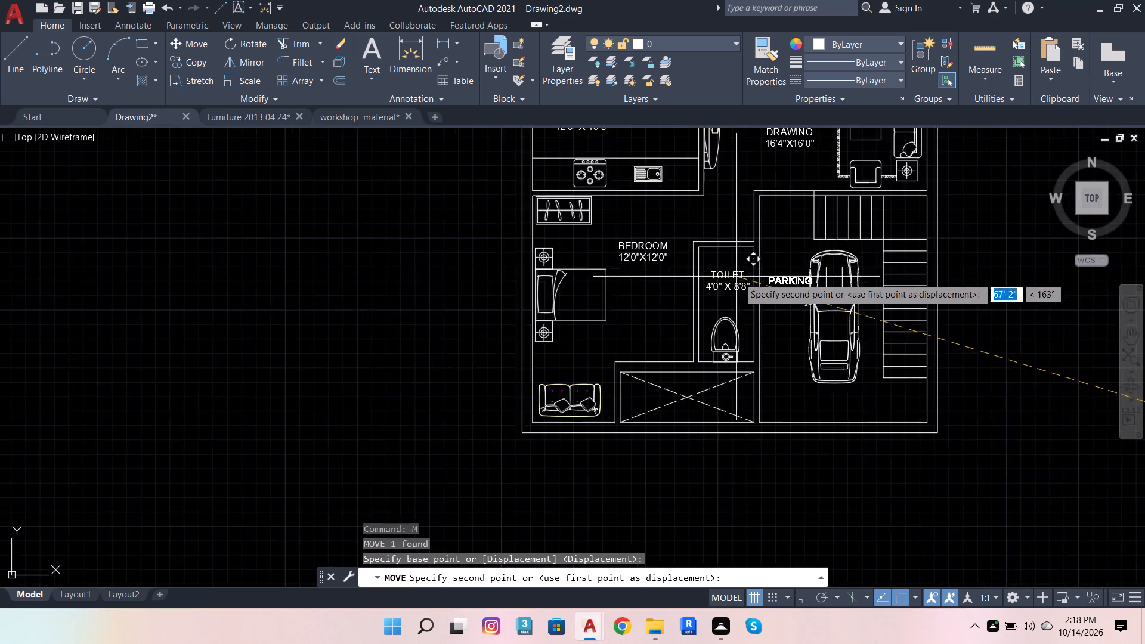
pyautogui.scroll(2, 783, 343)
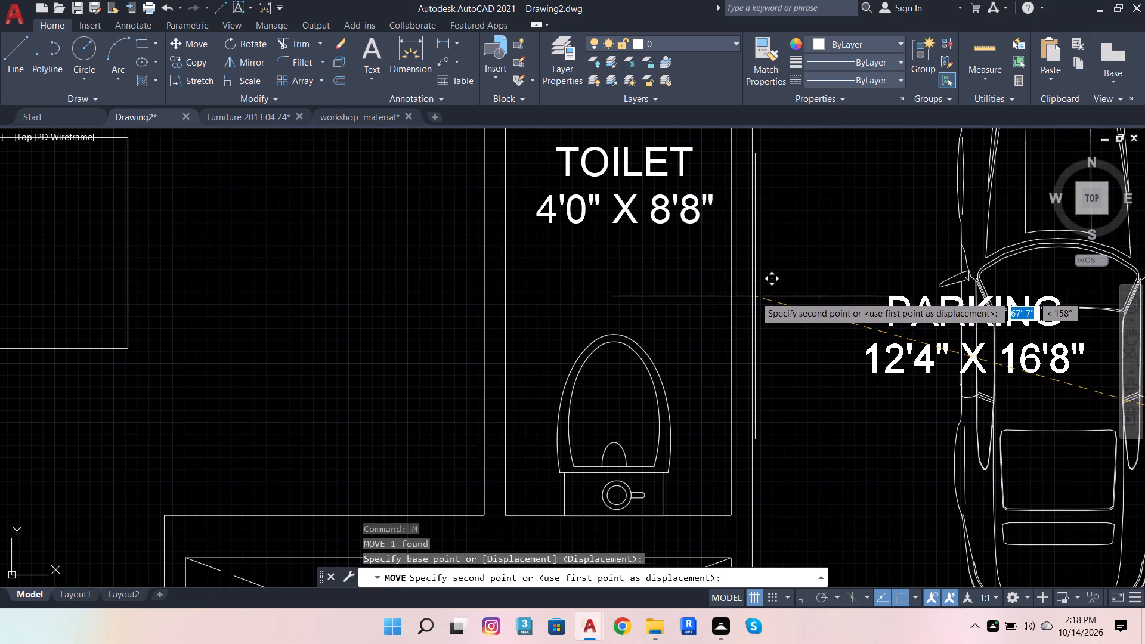
pyautogui.click(755, 295)
# Move the PARKING 12'4" X 16'8" label down from the stairs onto the car in the parking area.
pyautogui.scroll(-4, 773, 302)
pyautogui.scroll(-1, 788, 357)
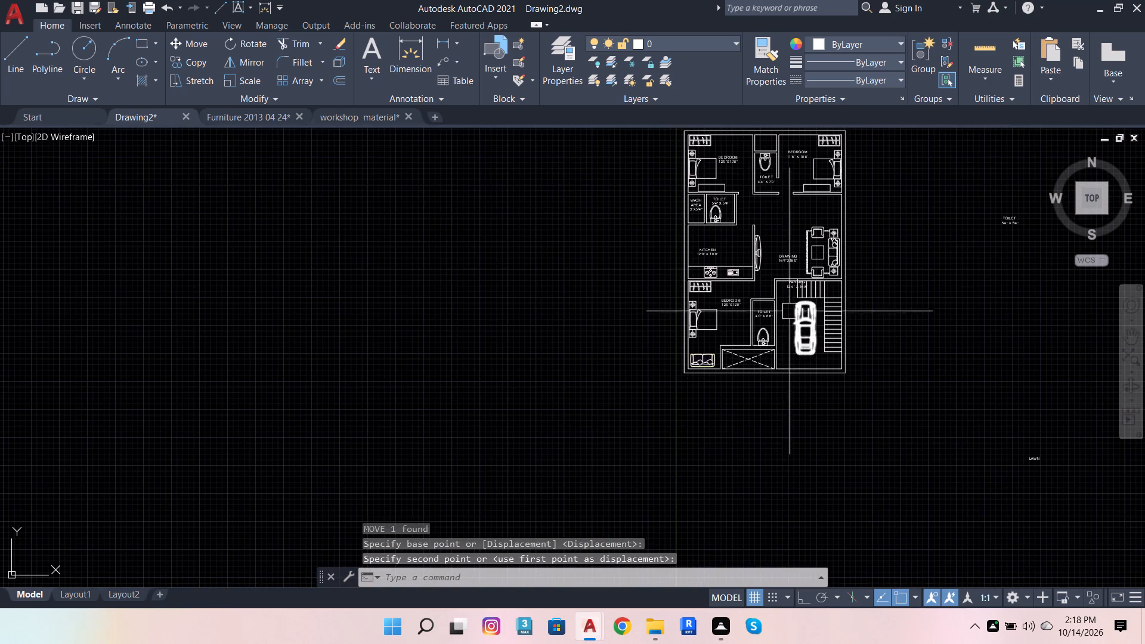
pyautogui.scroll(3, 790, 311)
pyautogui.click(797, 218)
pyautogui.write('M')
pyautogui.press('space')
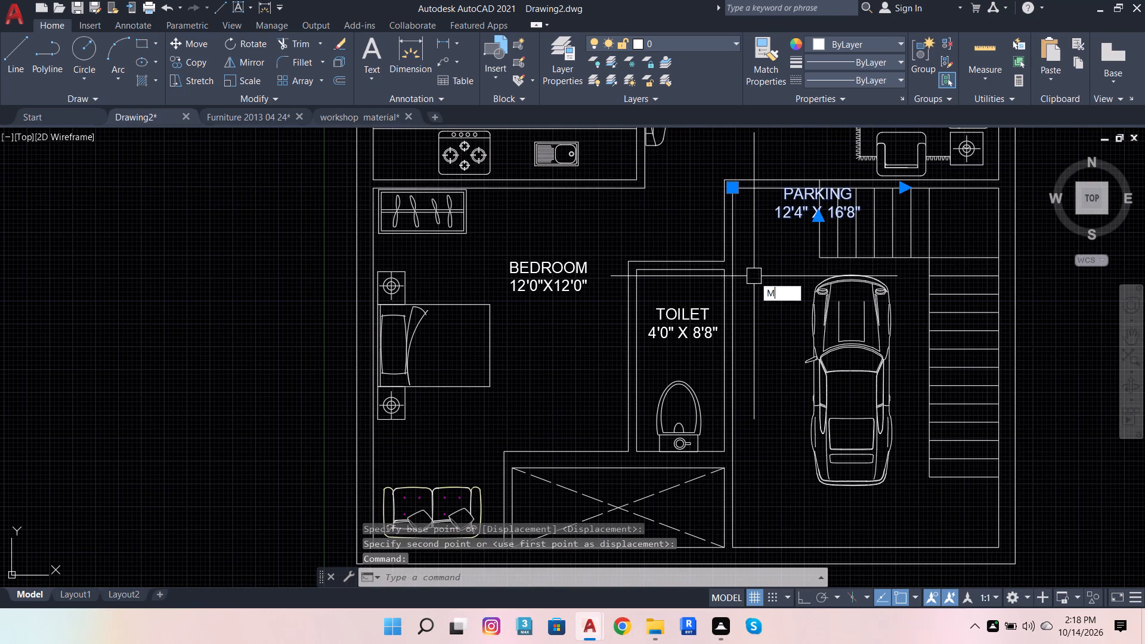
pyautogui.click(791, 210)
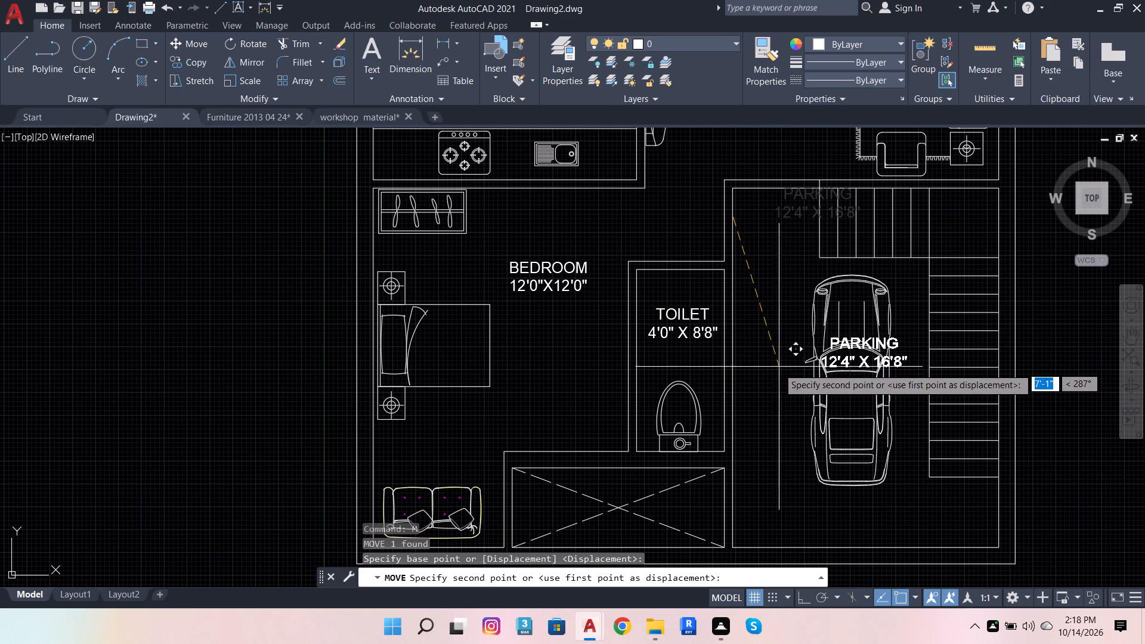
pyautogui.click(778, 369)
# Move the LAWN label from outside the plan to the upper-left corner of the crossed rectangle below the 4'0" X 8'8" toilet.
pyautogui.scroll(-4, 739, 368)
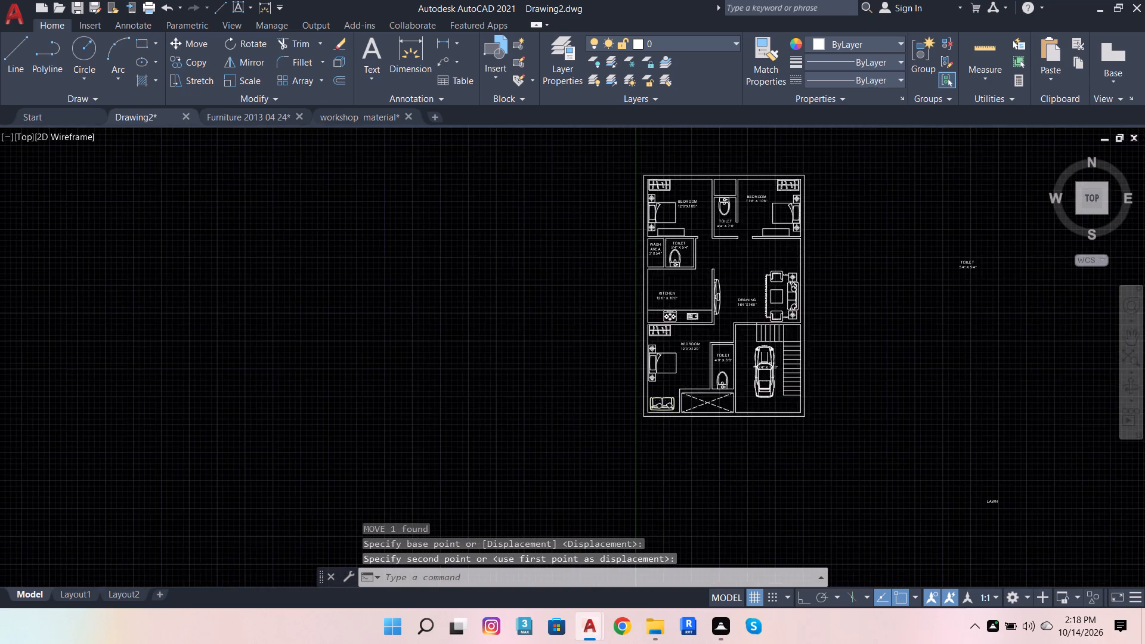
pyautogui.scroll(3, 926, 465)
pyautogui.click(803, 419)
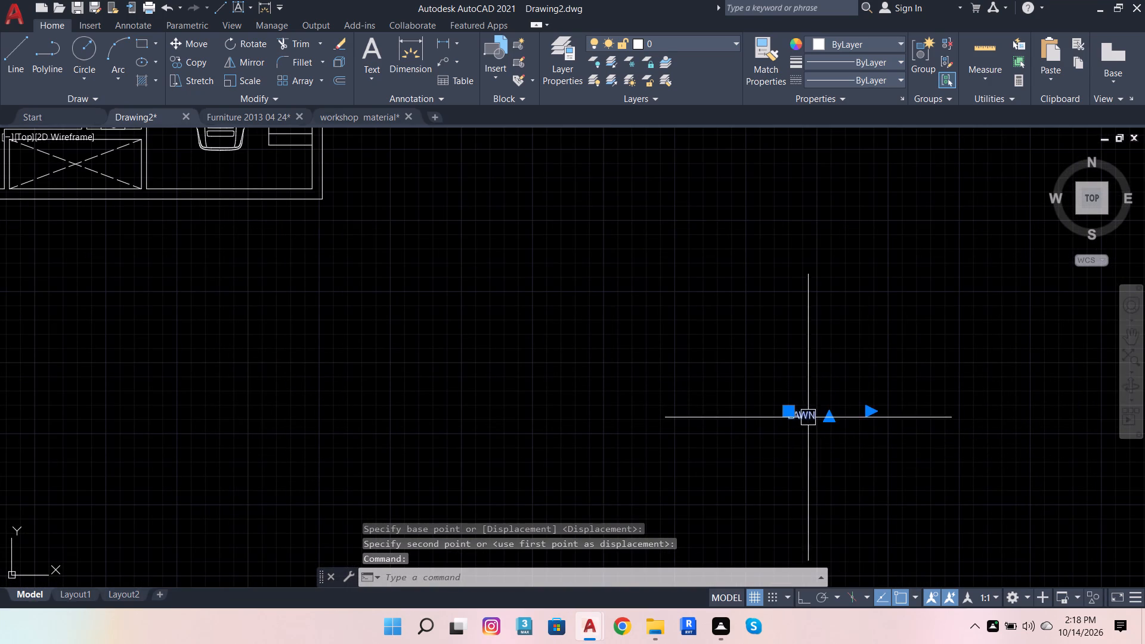
pyautogui.press('m')
pyautogui.press('space')
pyautogui.click(794, 414)
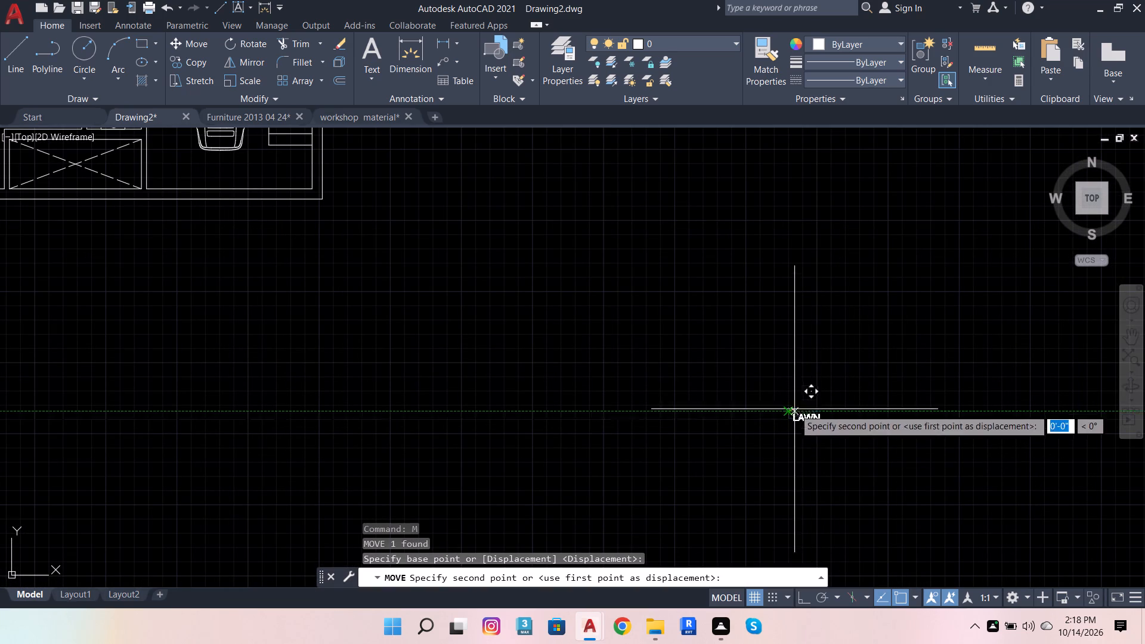
pyautogui.scroll(-3, 875, 388)
pyautogui.scroll(4, 682, 326)
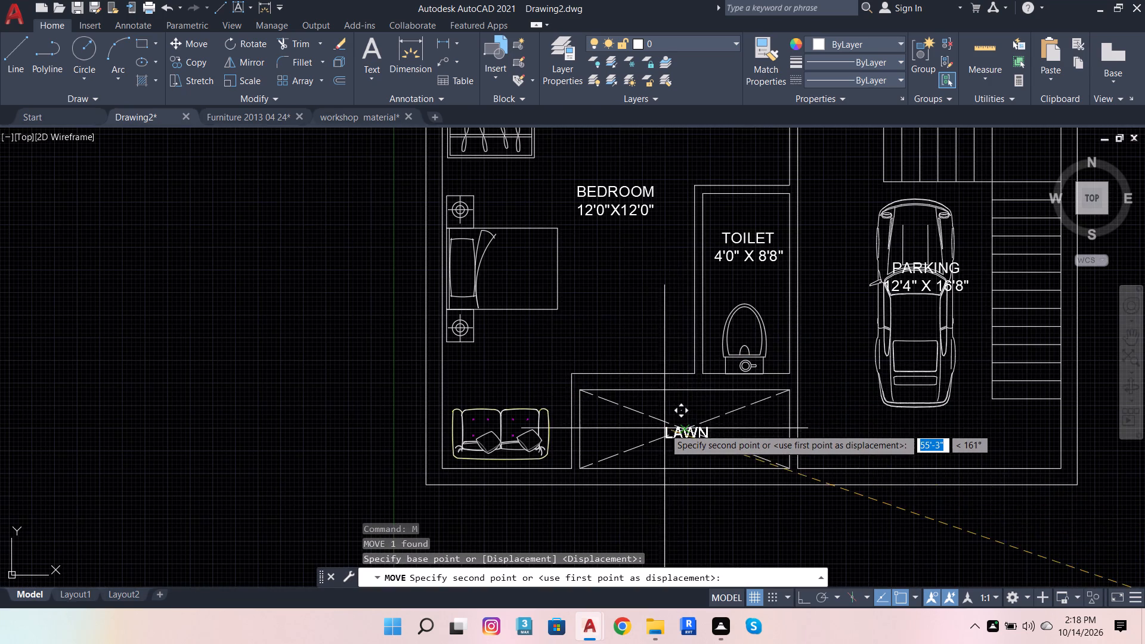
pyautogui.scroll(2, 662, 428)
pyautogui.click(663, 419)
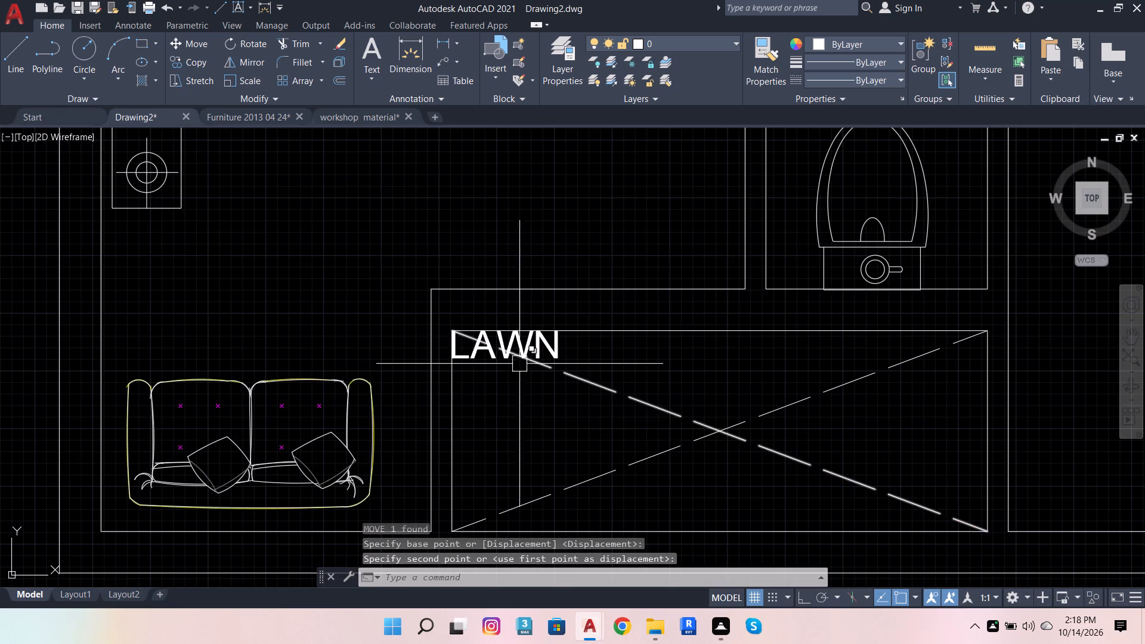
# Move the LAWN label to the centre of the lawn rectangle, where its dashed diagonals cross.
pyautogui.click(519, 361)
pyautogui.press('Escape')
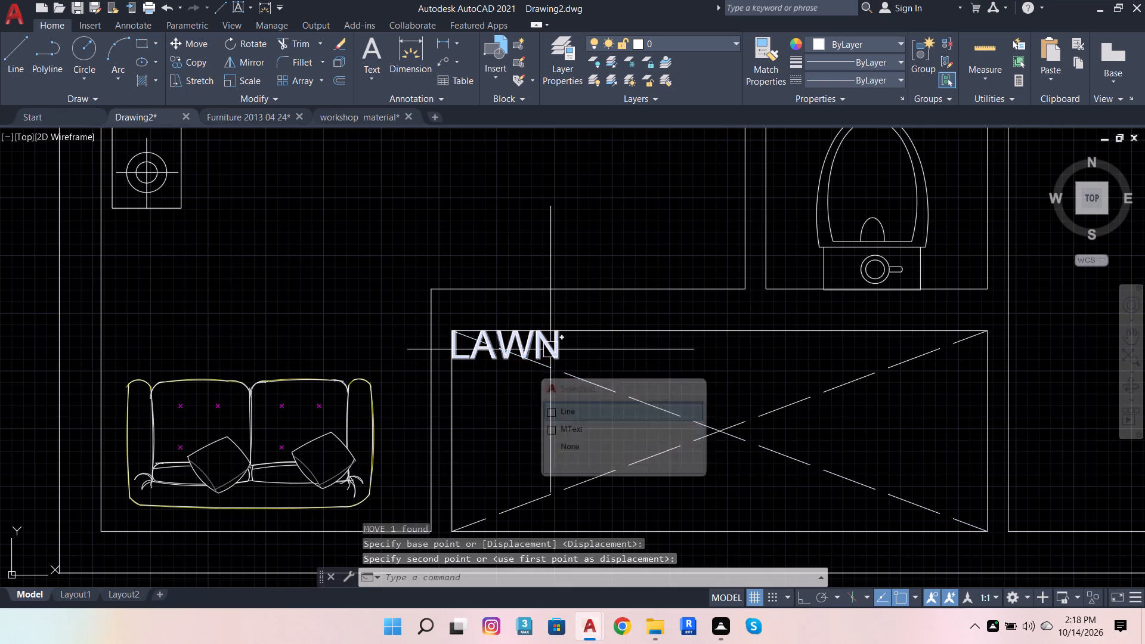
pyautogui.click(550, 349)
pyautogui.write('M')
pyautogui.press('space')
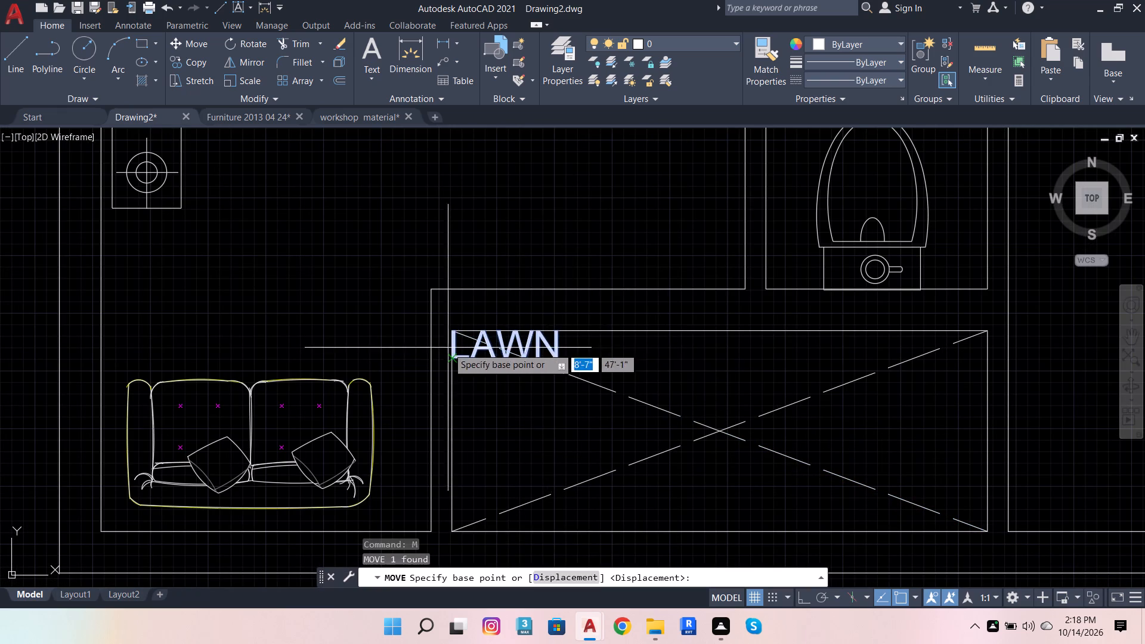
pyautogui.scroll(3, 448, 348)
pyautogui.scroll(3, 706, 354)
pyautogui.click(444, 275)
pyautogui.scroll(-2, 558, 292)
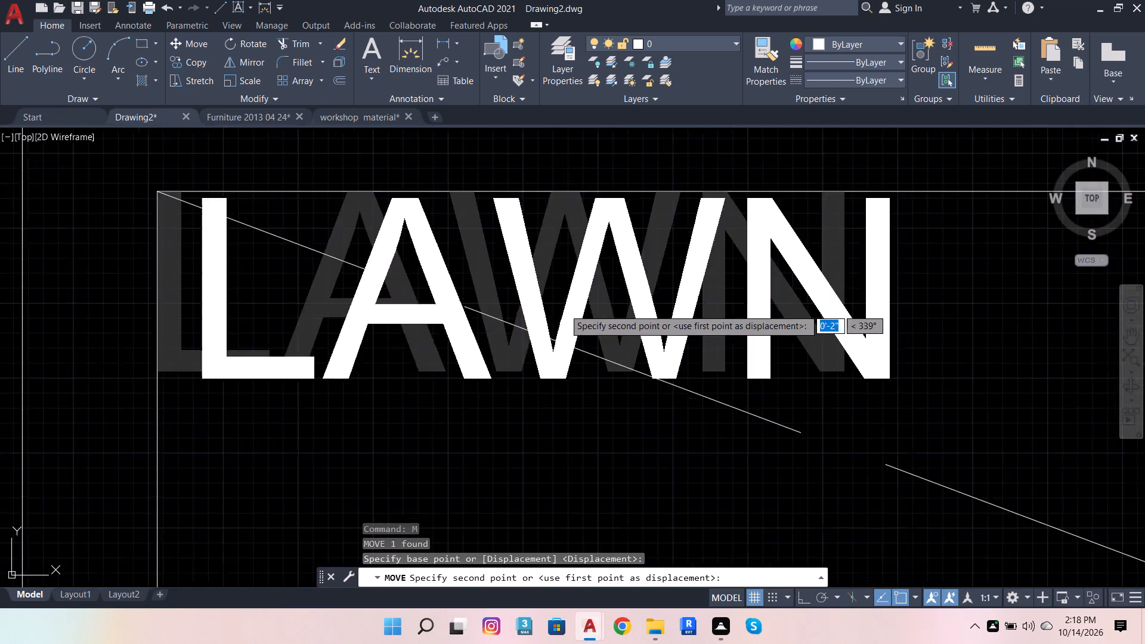
pyautogui.scroll(-3, 565, 310)
pyautogui.scroll(-3, 487, 385)
pyautogui.scroll(2, 631, 419)
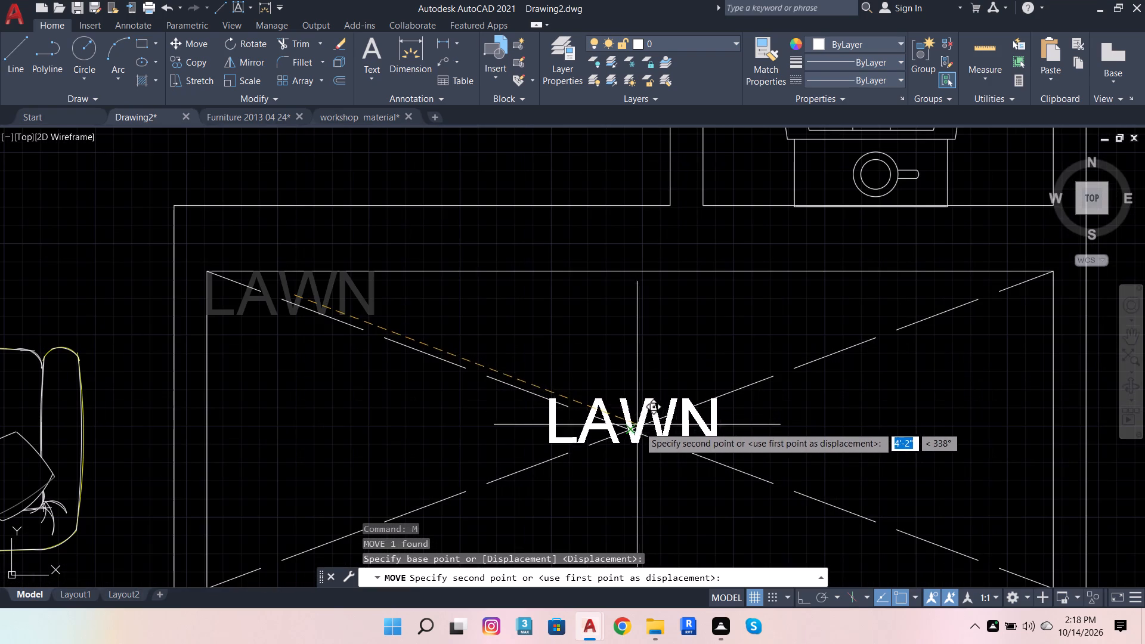
pyautogui.click(634, 432)
pyautogui.scroll(-4, 633, 424)
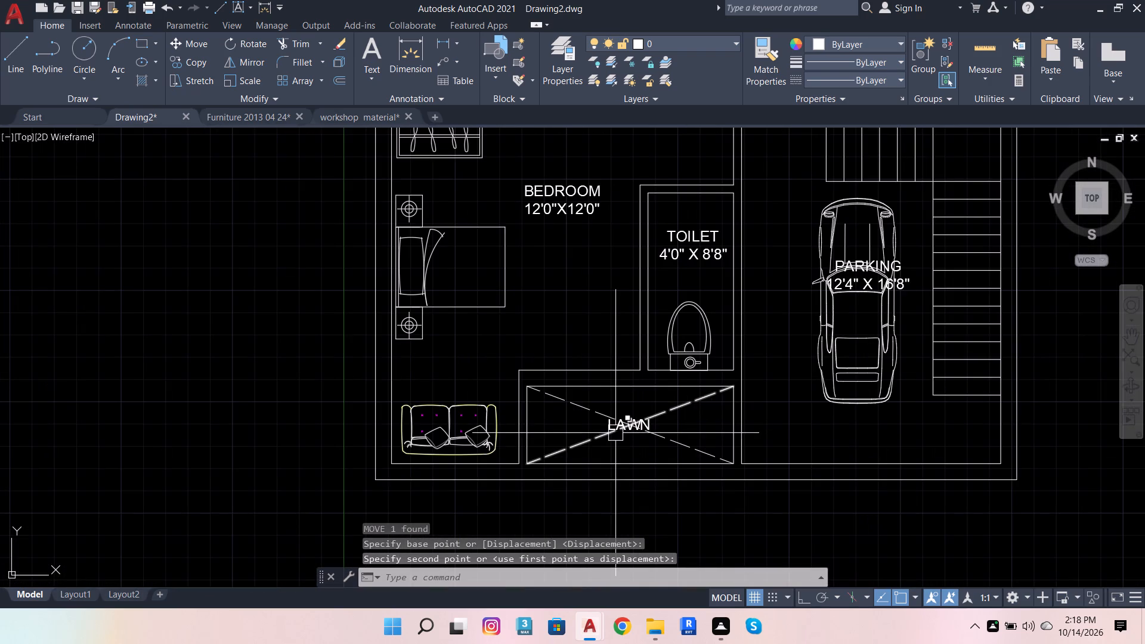
pyautogui.scroll(-1, 609, 366)
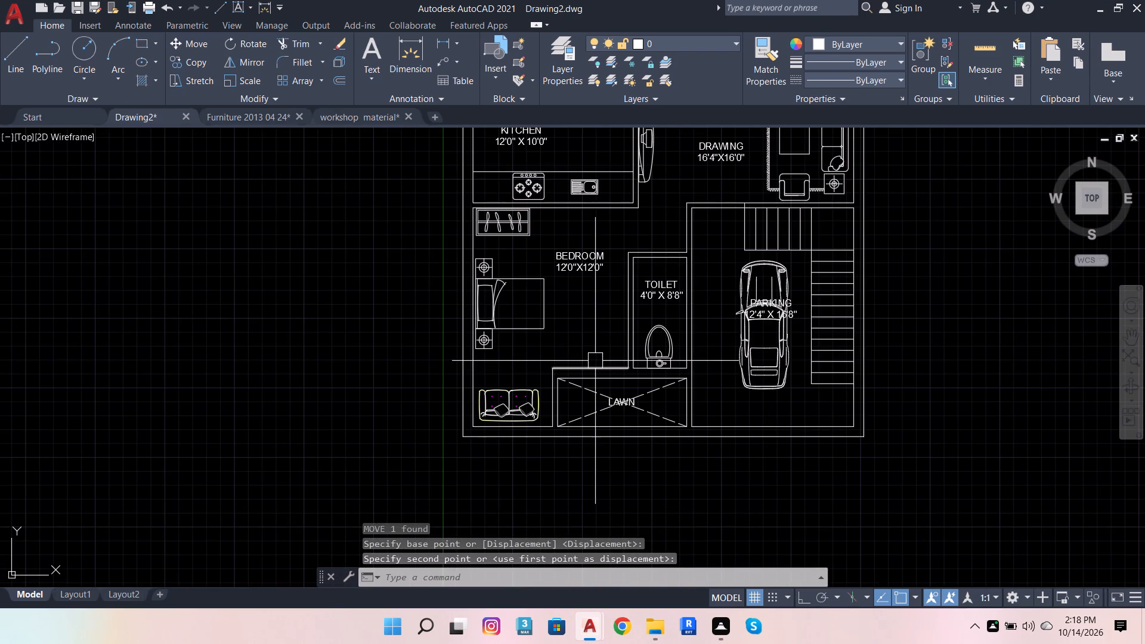
pyautogui.press('Escape')
# Delete the leftover TOILET label outside the house, to the right of the floor plan.
pyautogui.scroll(-2, 574, 398)
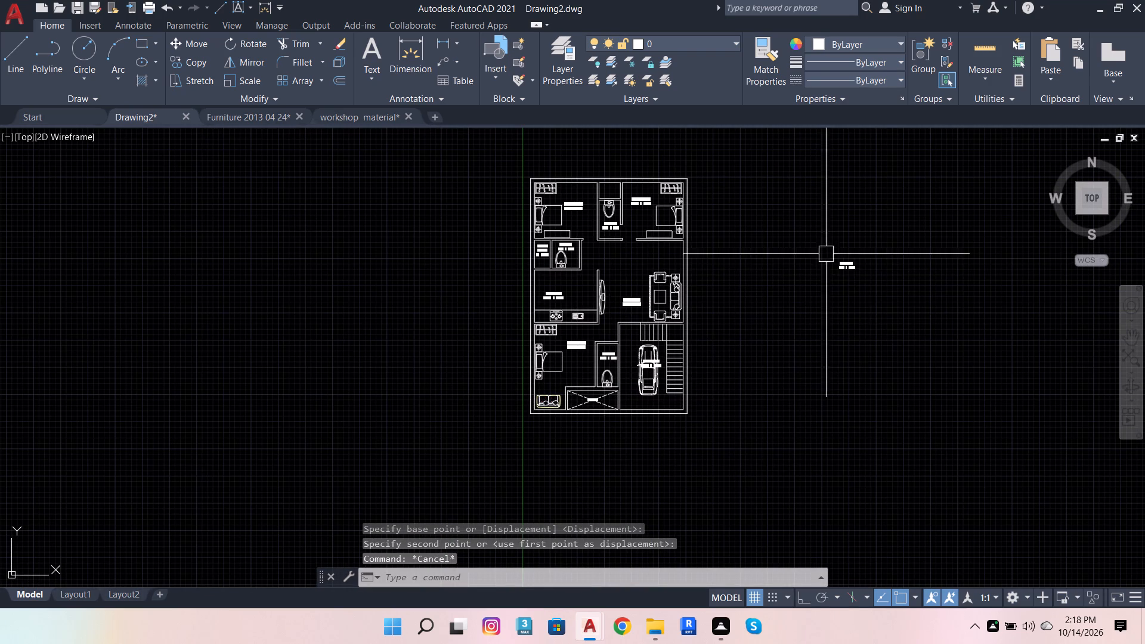
pyautogui.click(833, 242)
pyautogui.click(866, 291)
pyautogui.press('Delete')
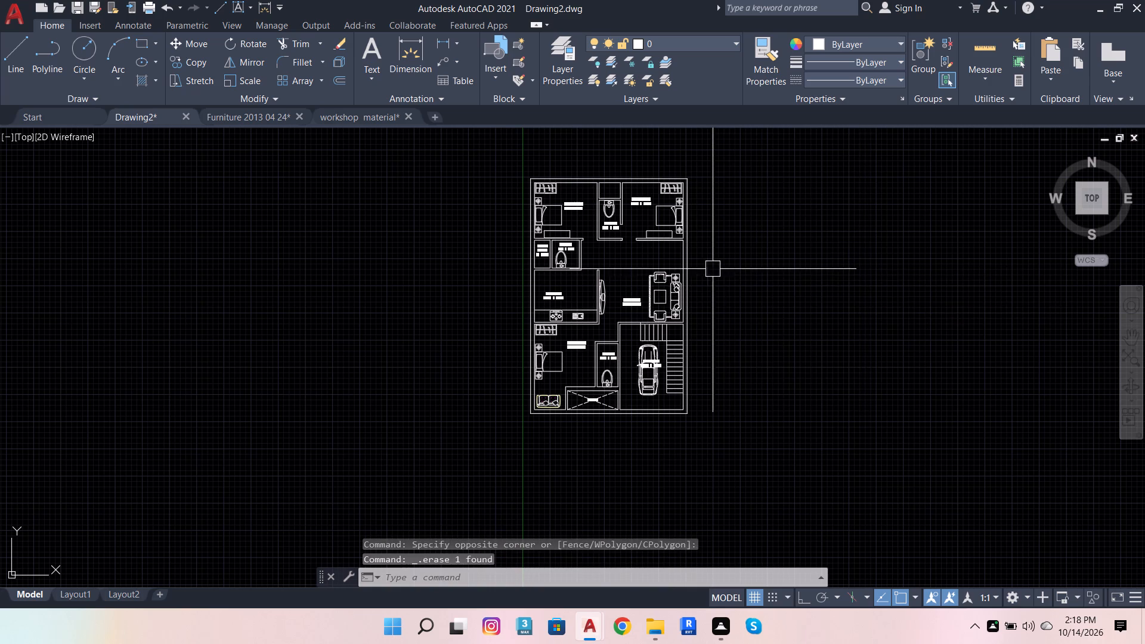
# In the workshop material drawing, copy the 830 single door block from the DOORS PLAN sheet to the clipboard.
pyautogui.scroll(2, 605, 312)
pyautogui.scroll(-2, 580, 391)
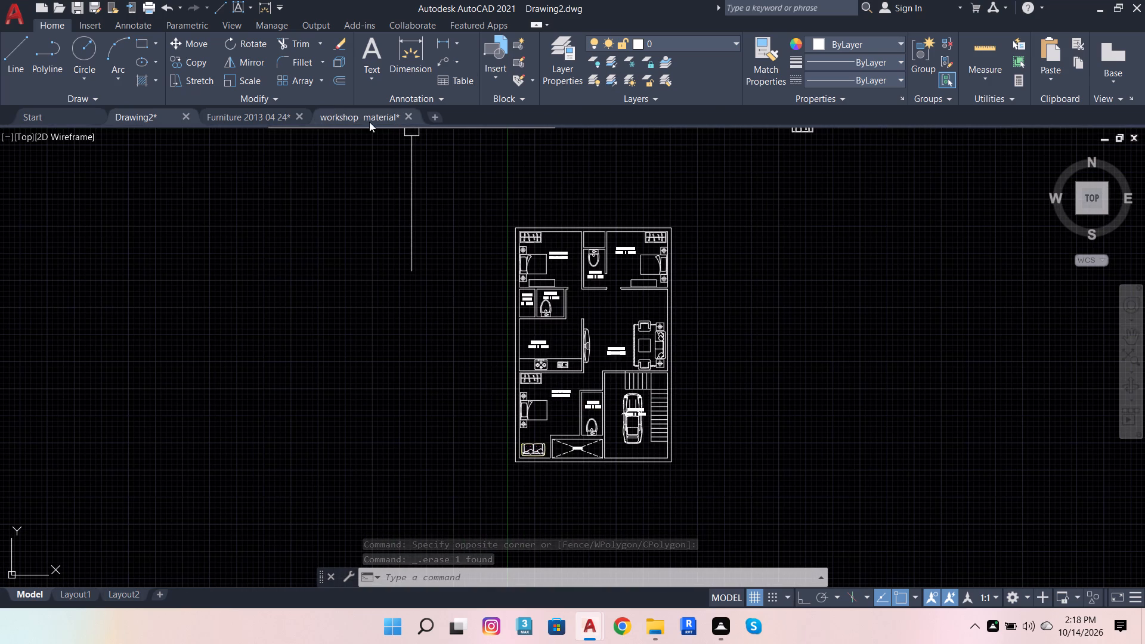
pyautogui.click(345, 120)
pyautogui.scroll(-7, 547, 333)
pyautogui.scroll(-6, 619, 286)
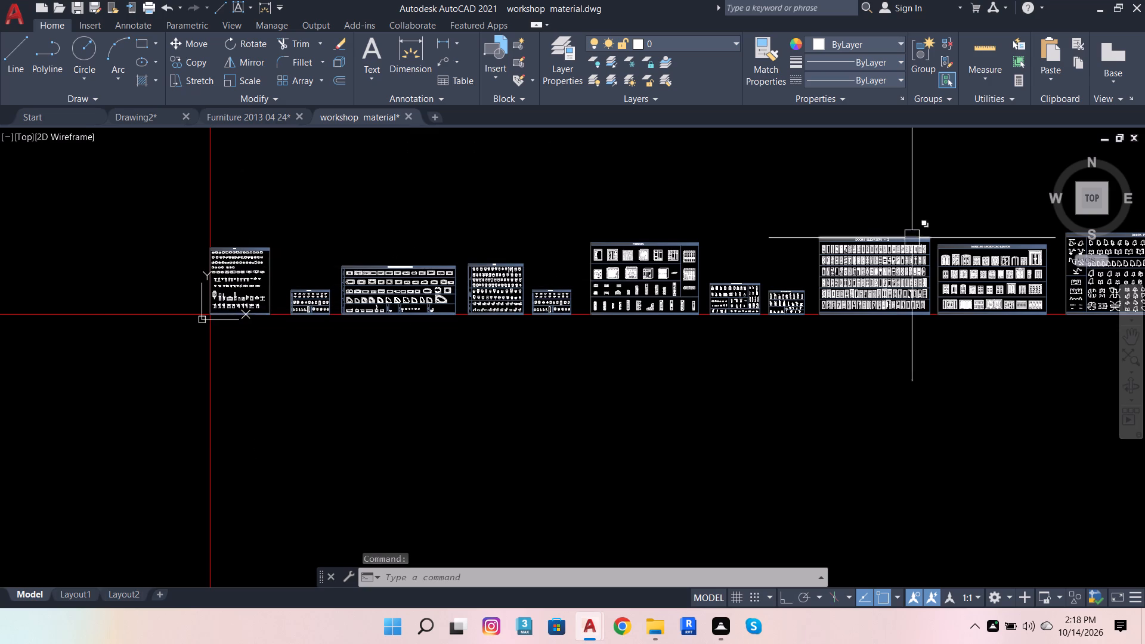
pyautogui.scroll(-1, 499, 327)
pyautogui.scroll(4, 891, 270)
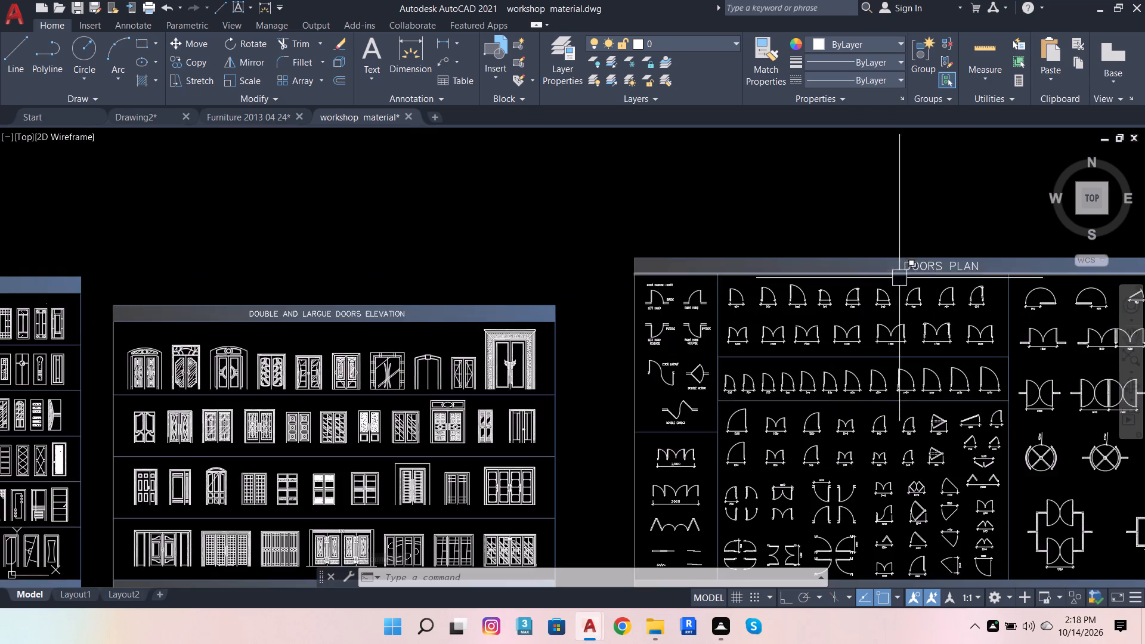
pyautogui.scroll(3, 906, 286)
pyautogui.scroll(2, 862, 321)
pyautogui.click(604, 262)
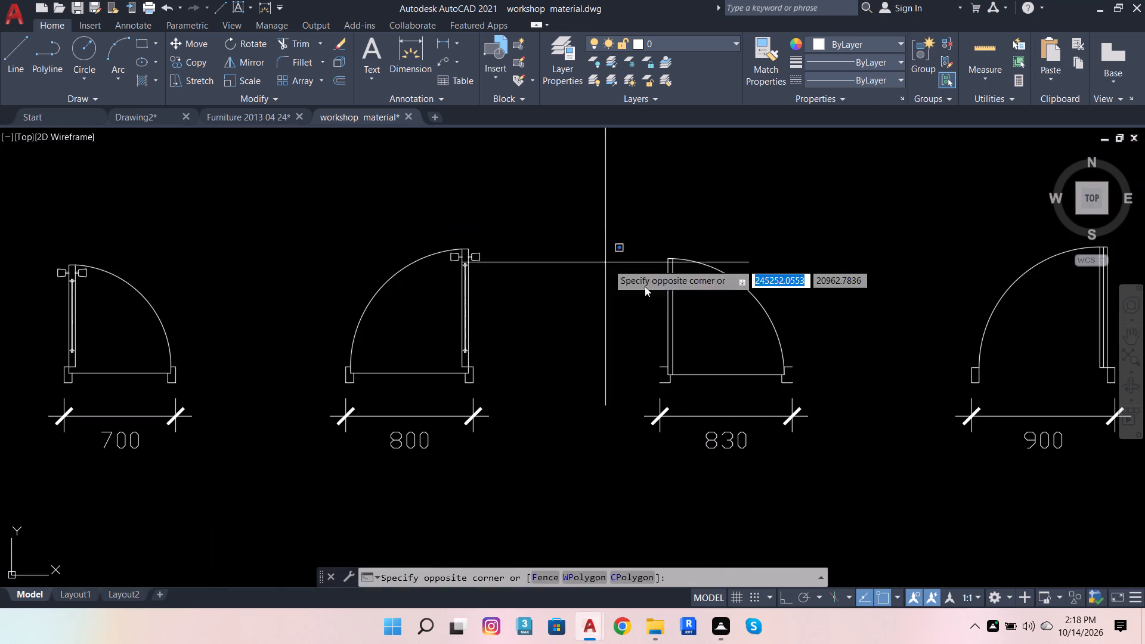
pyautogui.click(824, 399)
pyautogui.click(666, 274)
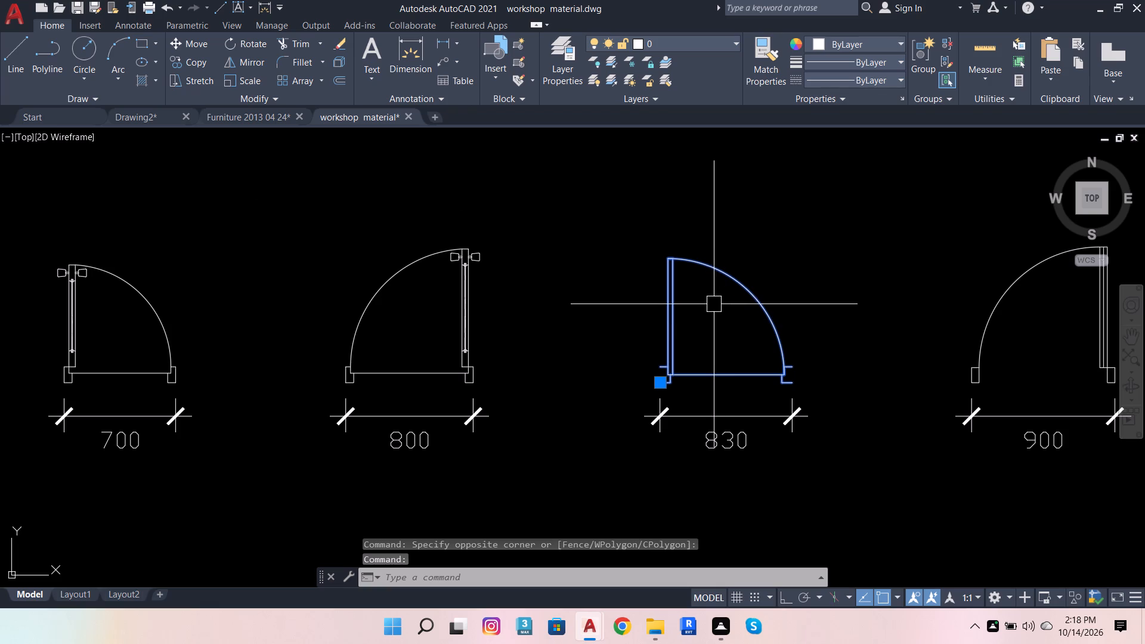
pyautogui.hotkey('ctrl', 'c')
# Paste the copied door block into Drawing2, in the empty space to the right of the floor plan.
pyautogui.click(163, 122)
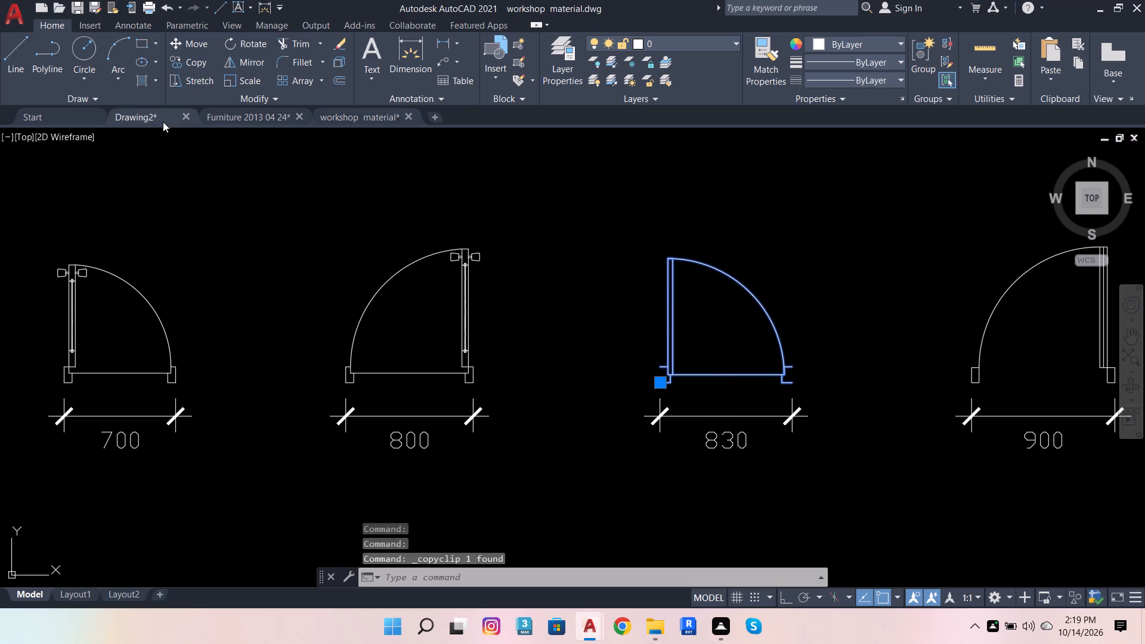
pyautogui.hotkey('ctrl', 'v')
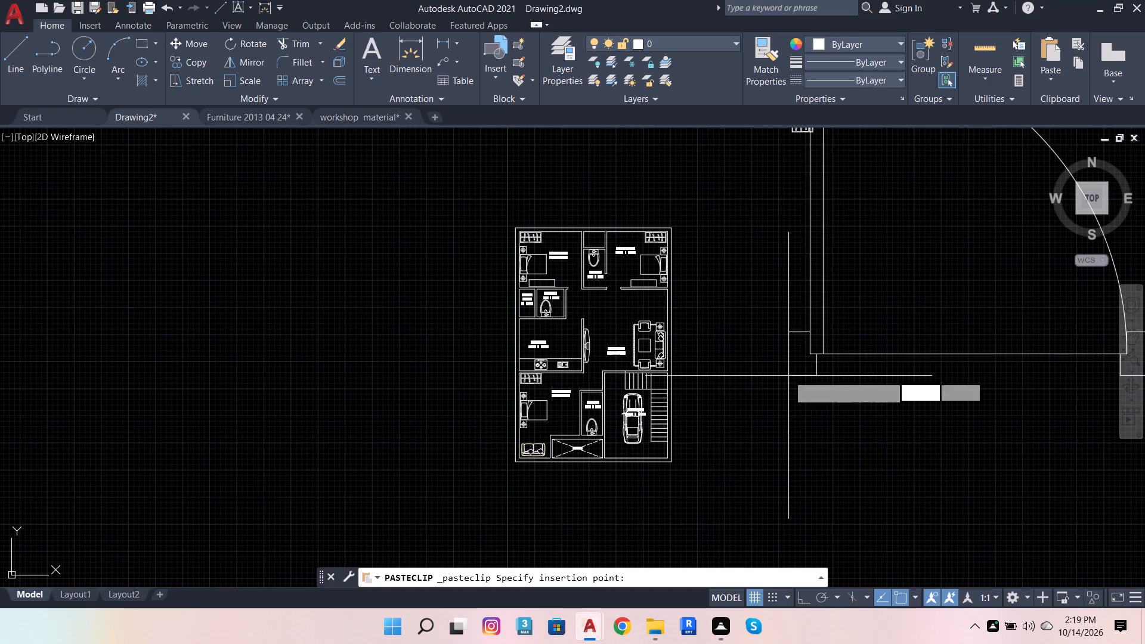
pyautogui.click(755, 369)
pyautogui.press('Escape')
pyautogui.press('Escape')
pyautogui.press('Escape')
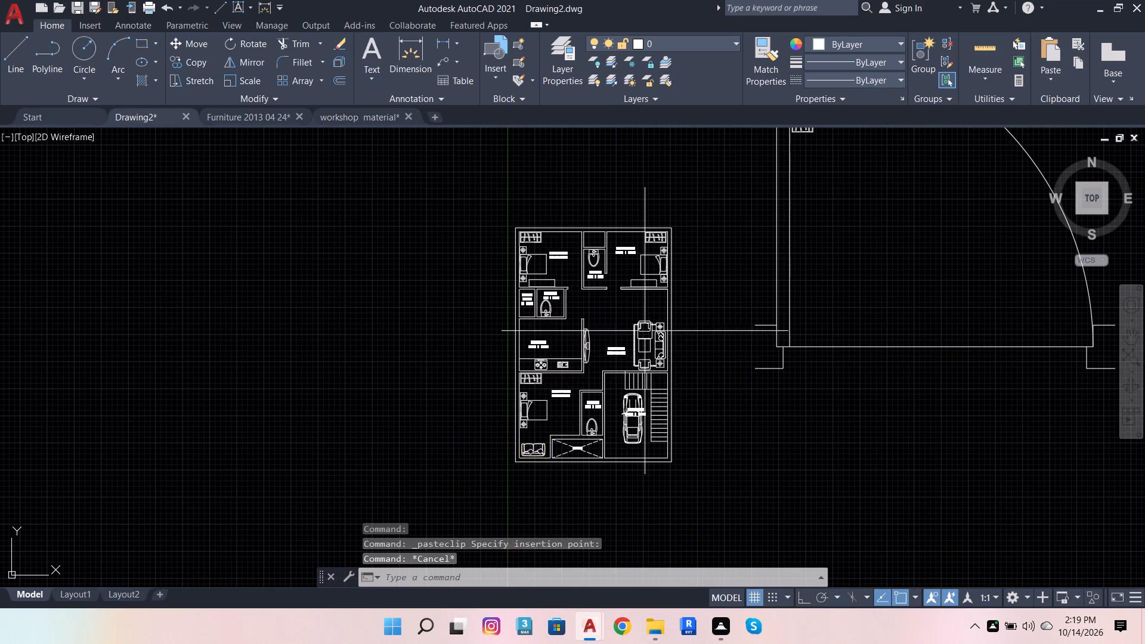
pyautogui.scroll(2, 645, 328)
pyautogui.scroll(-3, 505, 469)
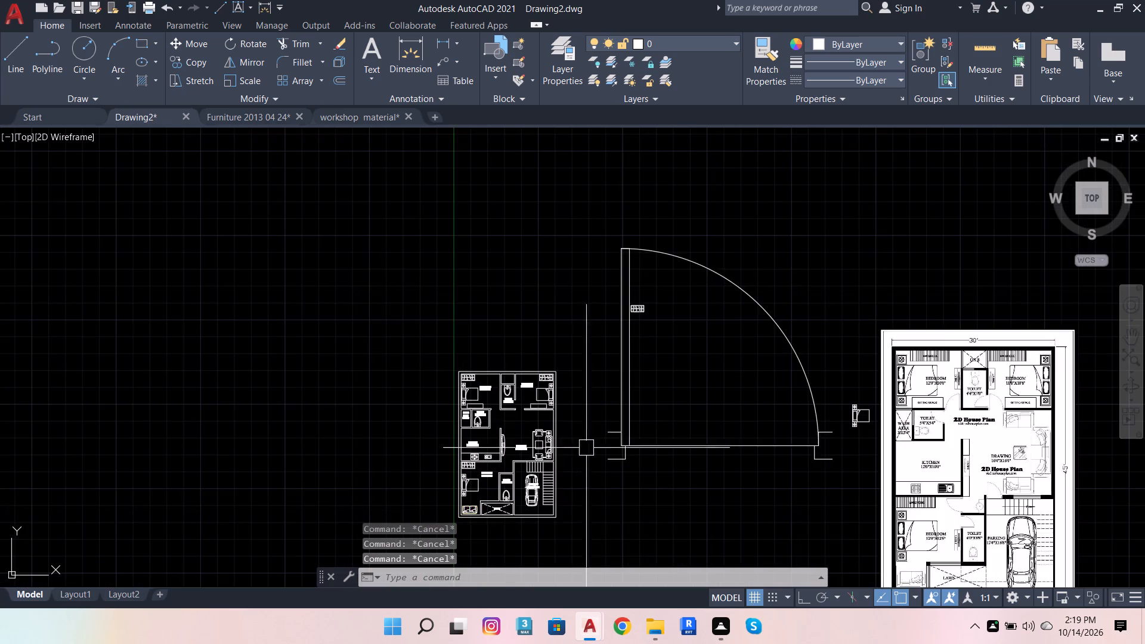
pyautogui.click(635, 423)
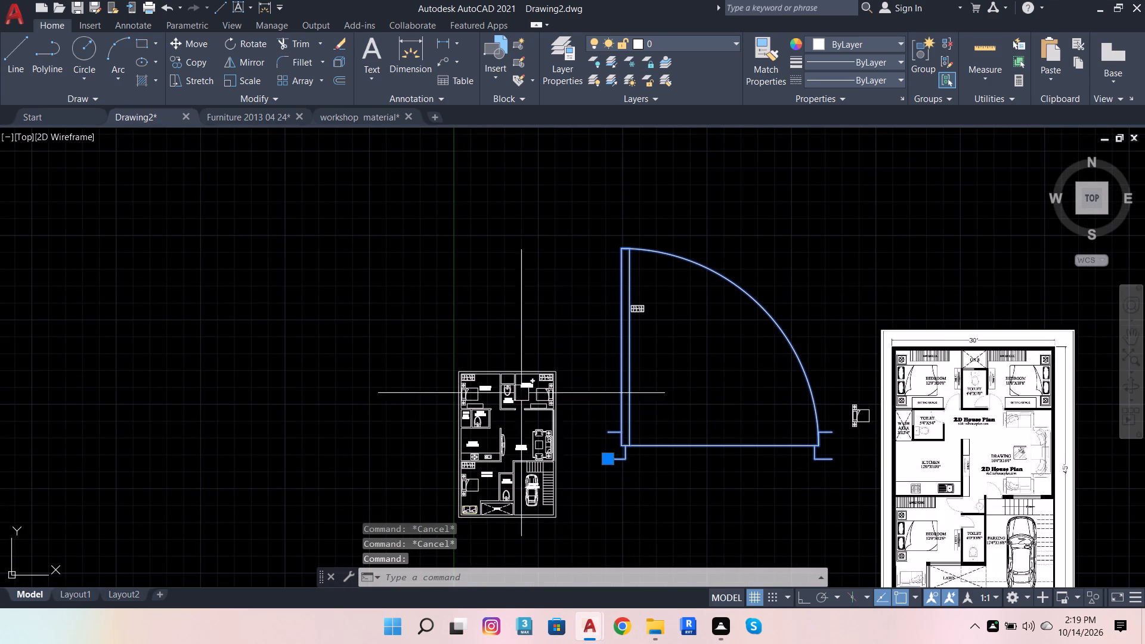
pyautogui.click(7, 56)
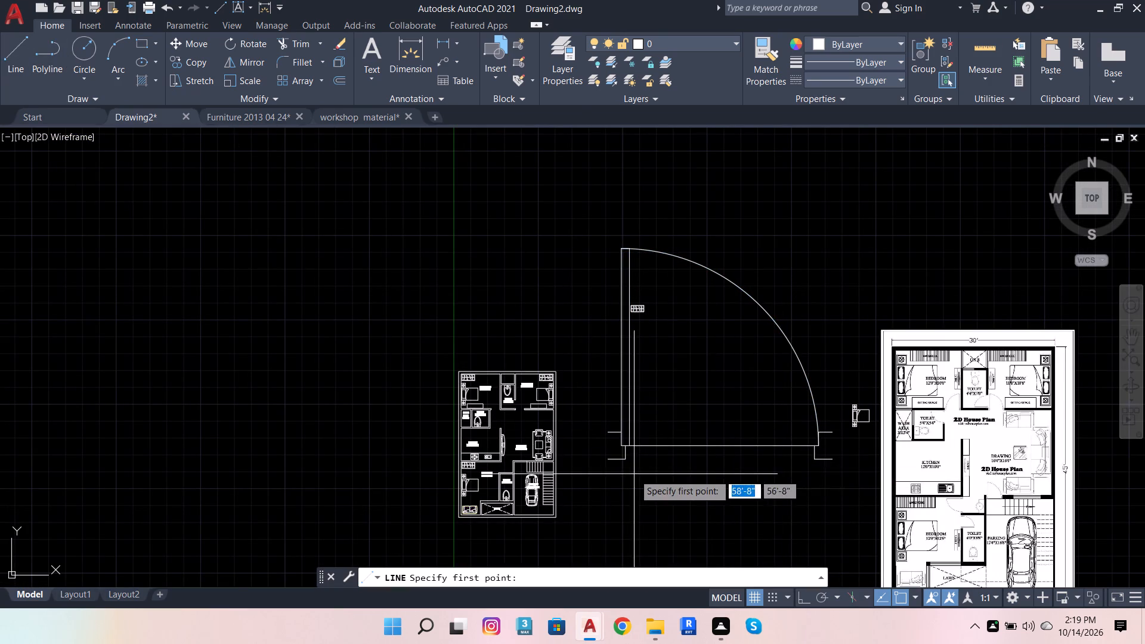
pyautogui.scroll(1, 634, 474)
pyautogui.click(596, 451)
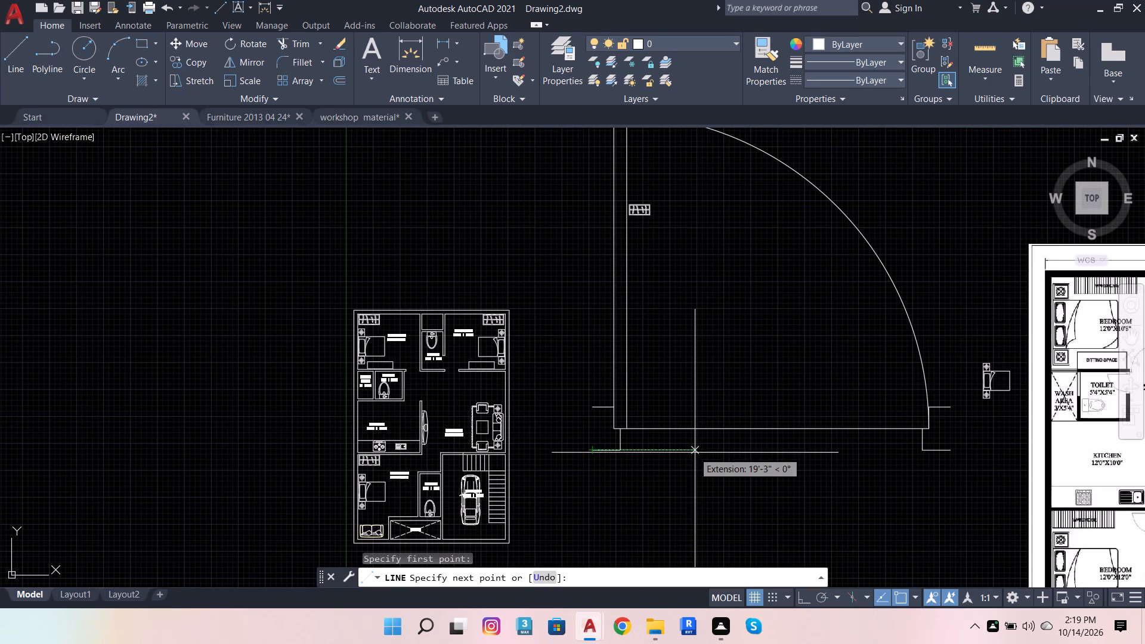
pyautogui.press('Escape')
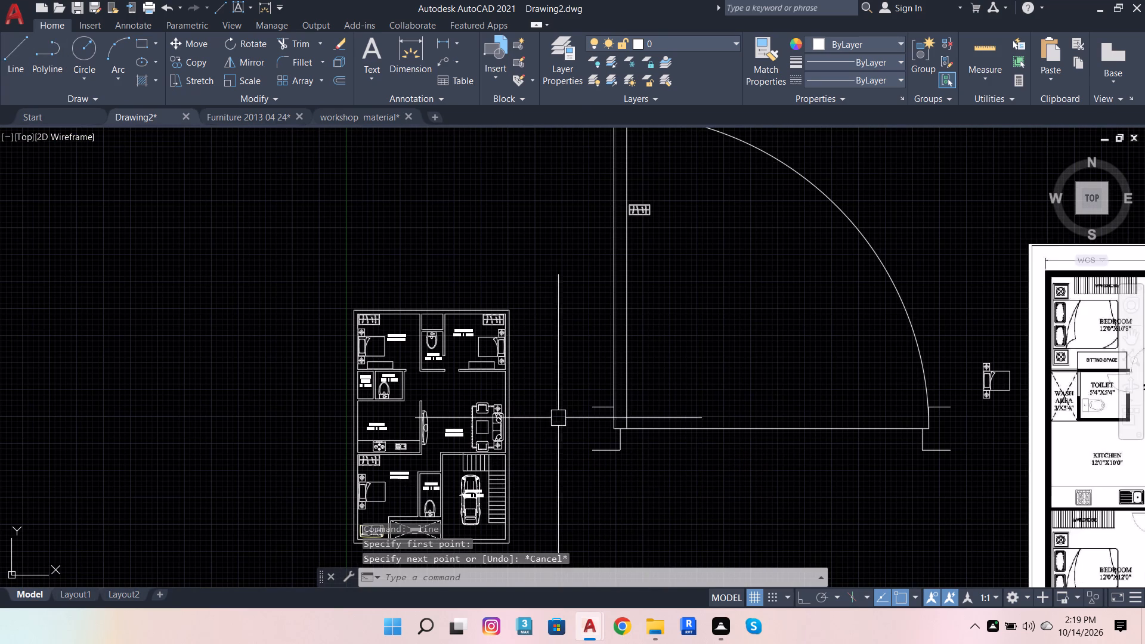
# With Ortho on, draw a short vertical line up from the pasted door's upper-left jamb end, continued by a 2'8" horizontal line to the right.
pyautogui.click(6, 67)
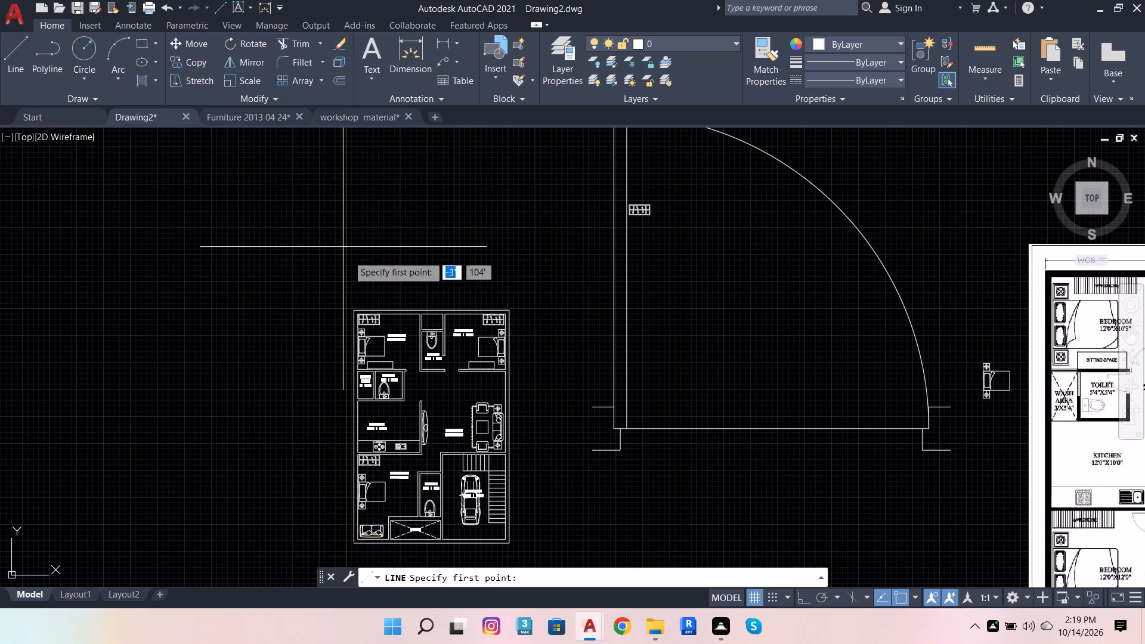
pyautogui.scroll(2, 550, 374)
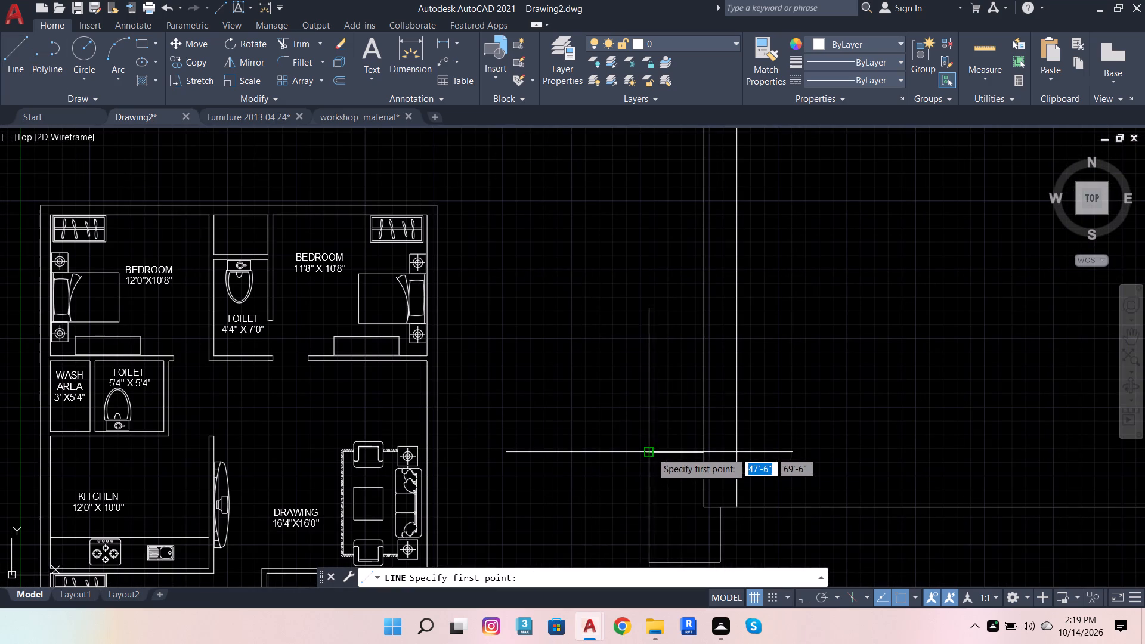
pyautogui.click(651, 452)
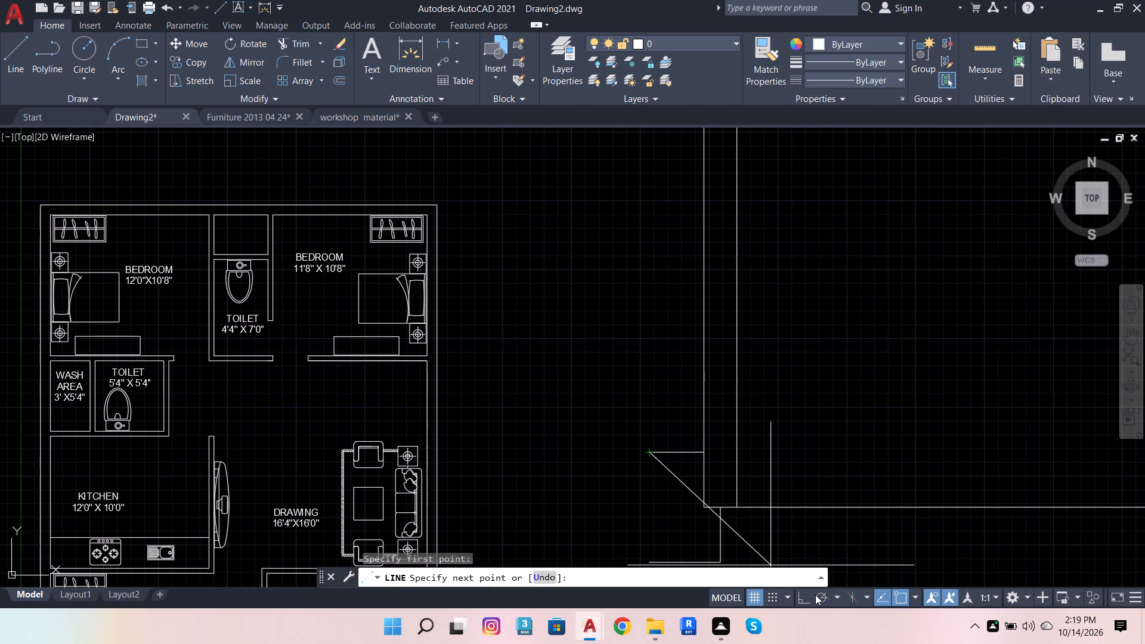
pyautogui.click(808, 595)
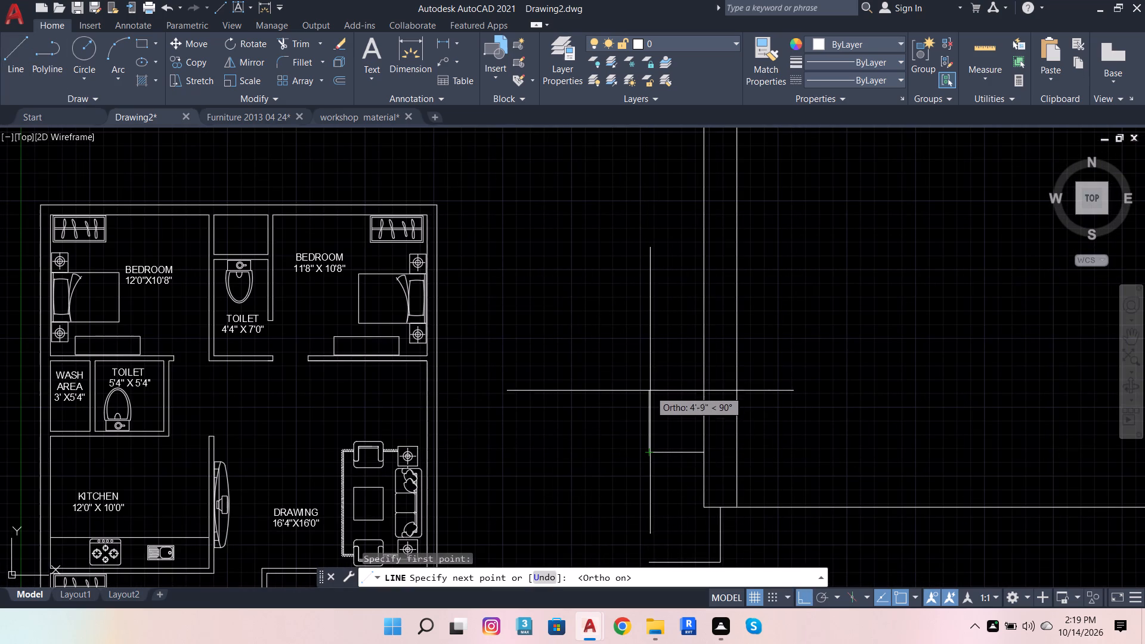
pyautogui.click(650, 395)
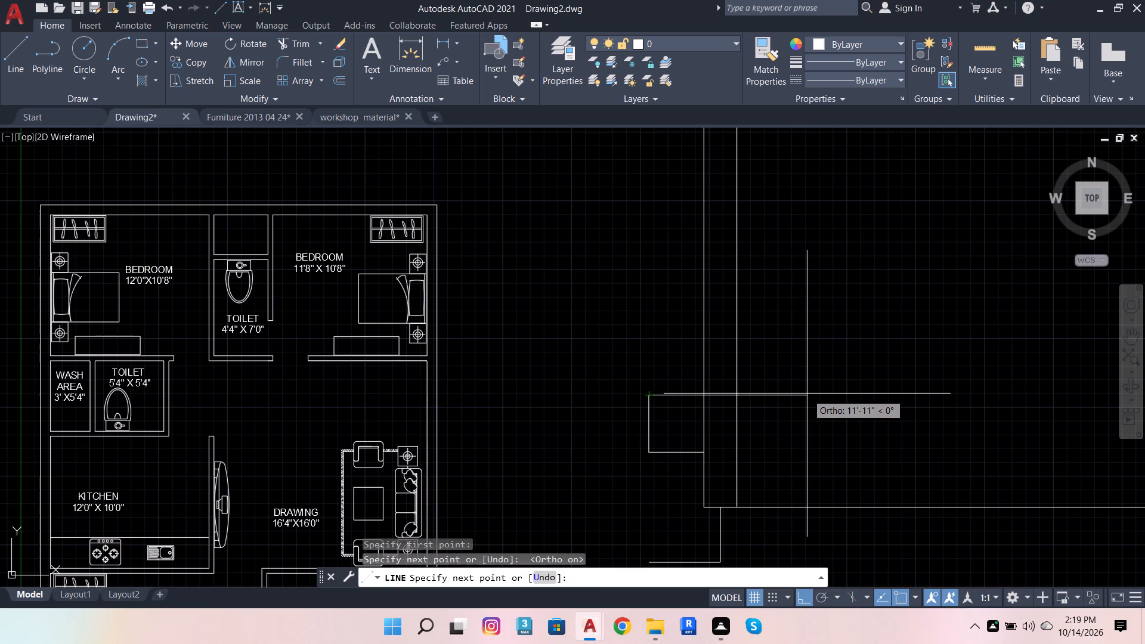
pyautogui.write("2'")
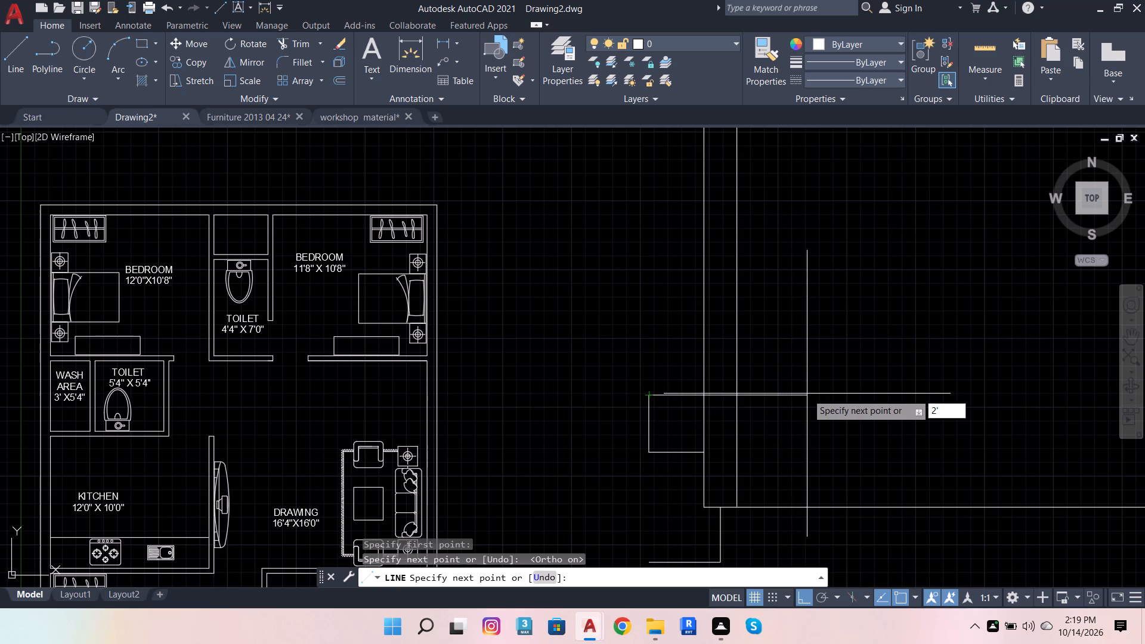
pyautogui.press('8')
pyautogui.press('Return')
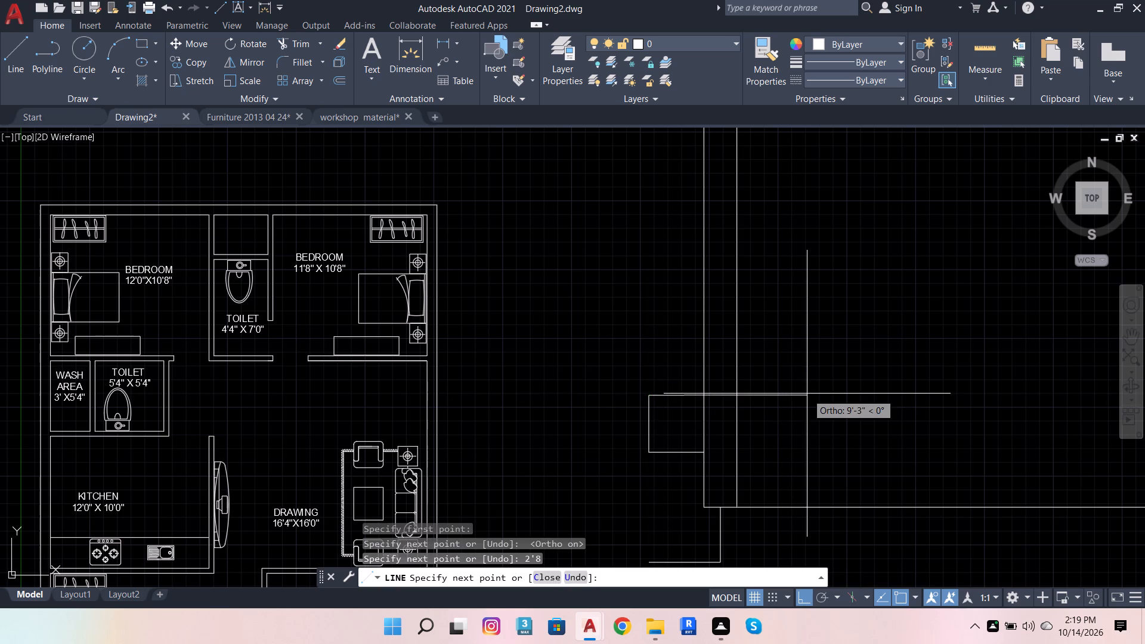
pyautogui.moveTo(807, 394); pyautogui.dragTo(800, 393, button='right')
pyautogui.press('`')
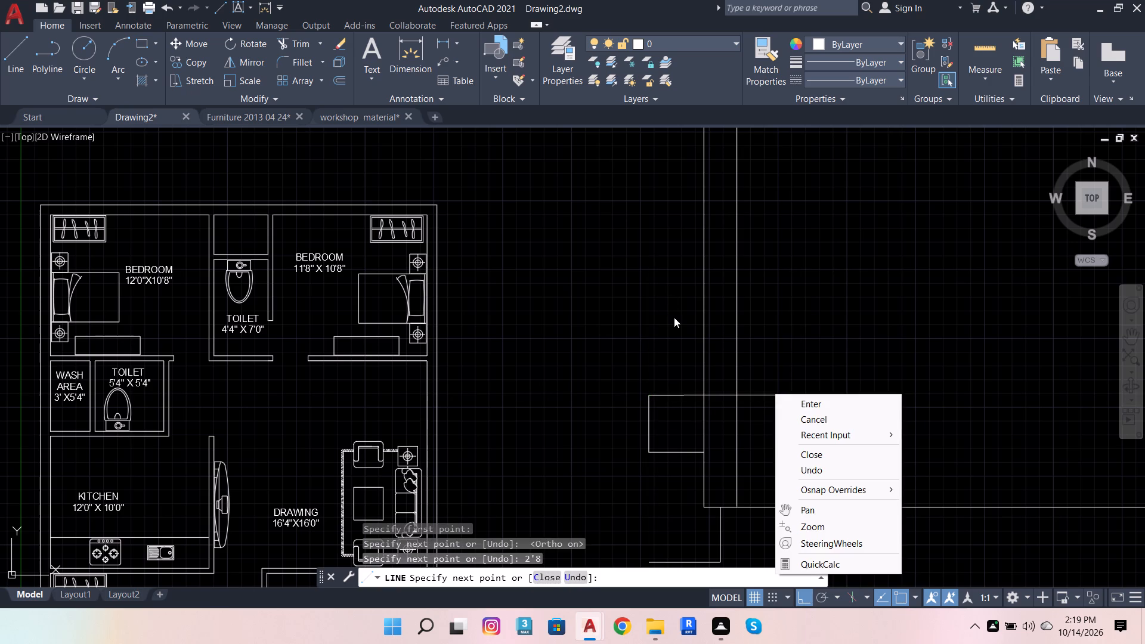
pyautogui.press('Escape')
pyautogui.press('Escape')
pyautogui.press('Escape')
pyautogui.press('Escape')
# Scale the oversized pasted door block down by eye from its upper-left jamb end, close to the size of the 2'8" guide line.
pyautogui.click(706, 345)
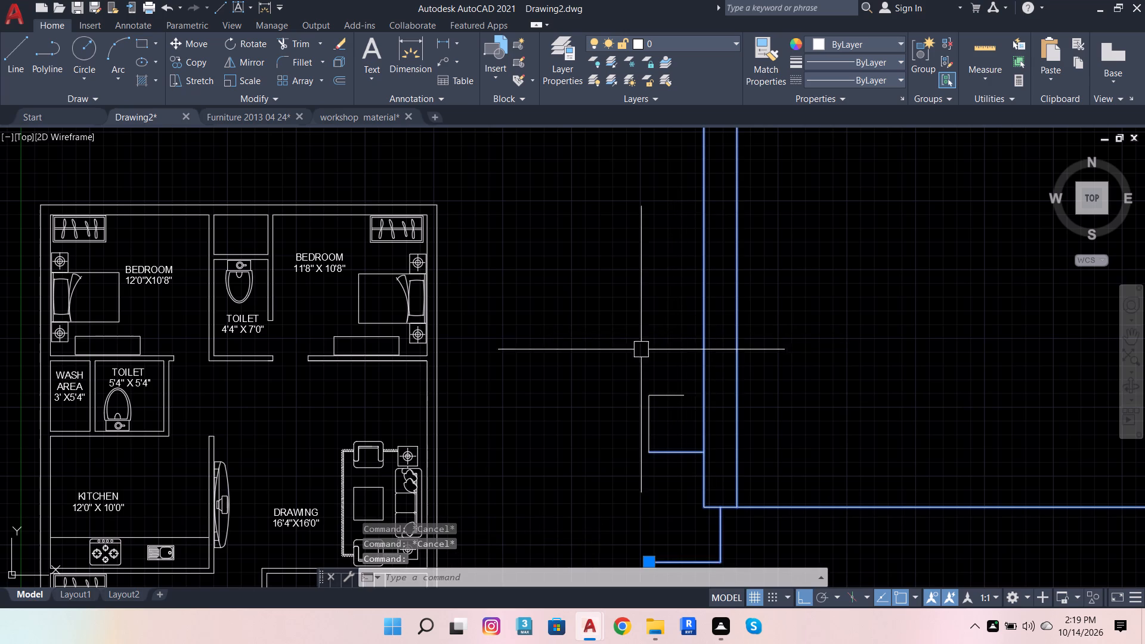
pyautogui.click(241, 76)
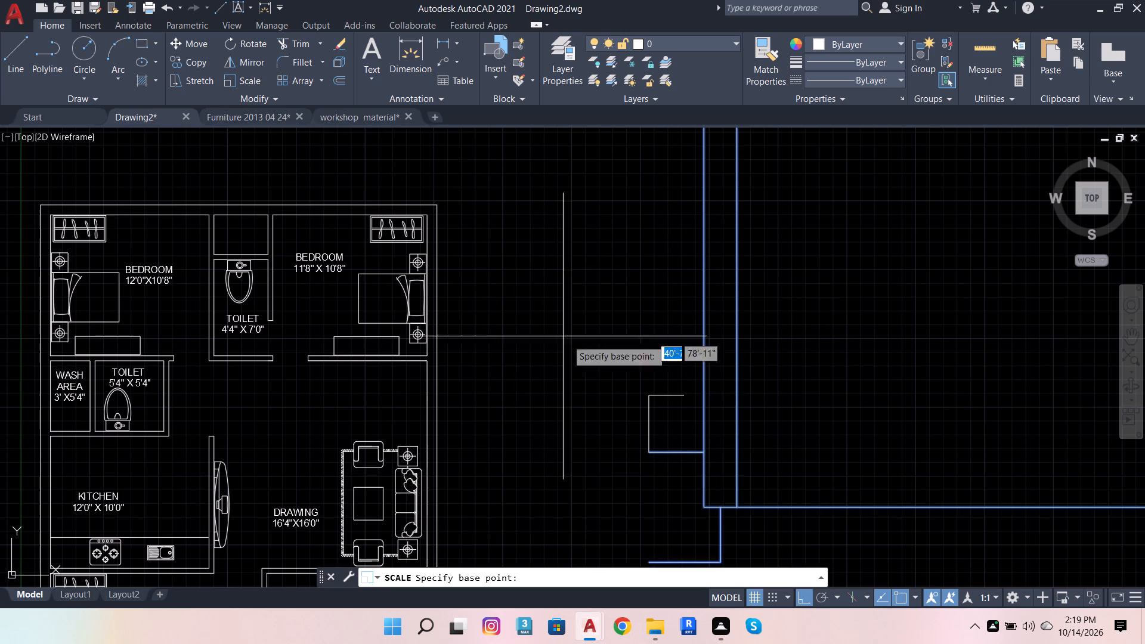
pyautogui.click(645, 456)
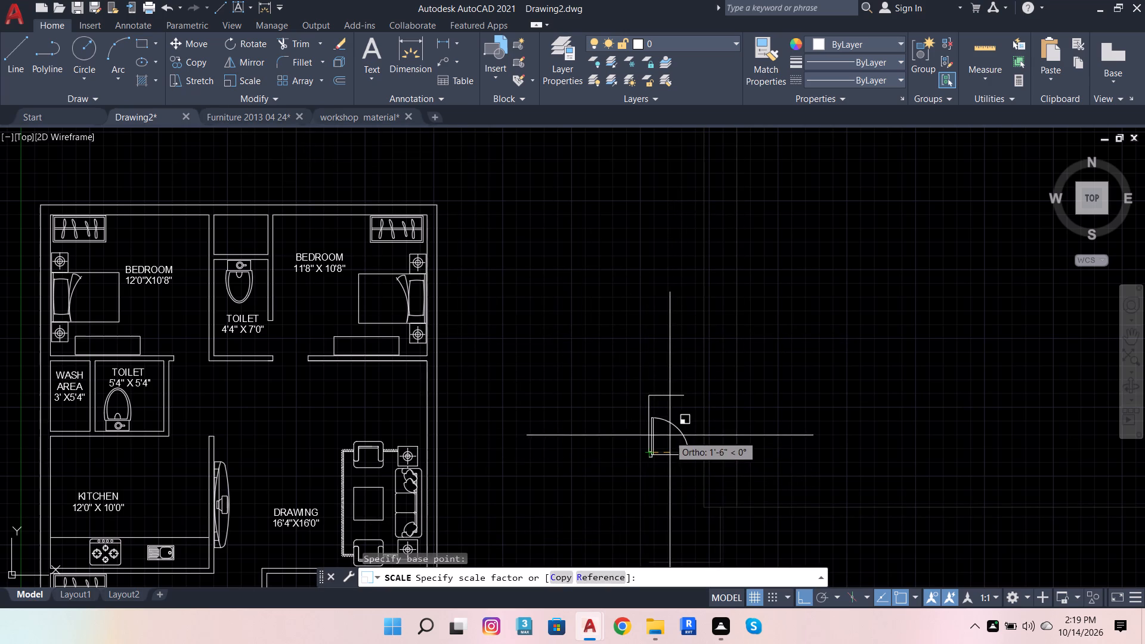
pyautogui.scroll(2, 680, 422)
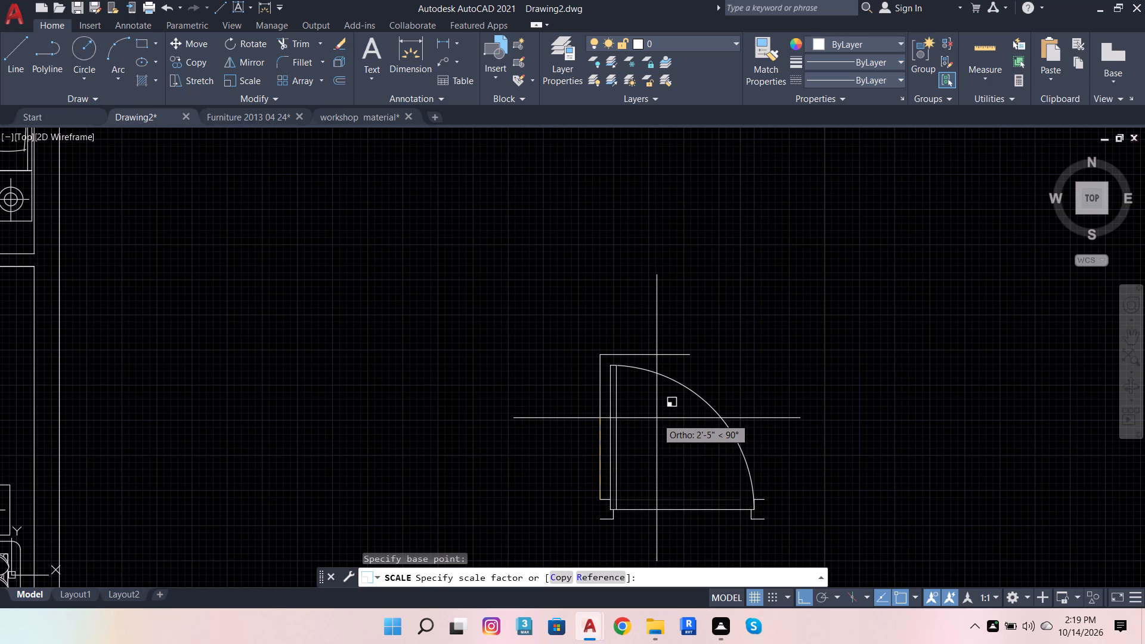
pyautogui.click(622, 425)
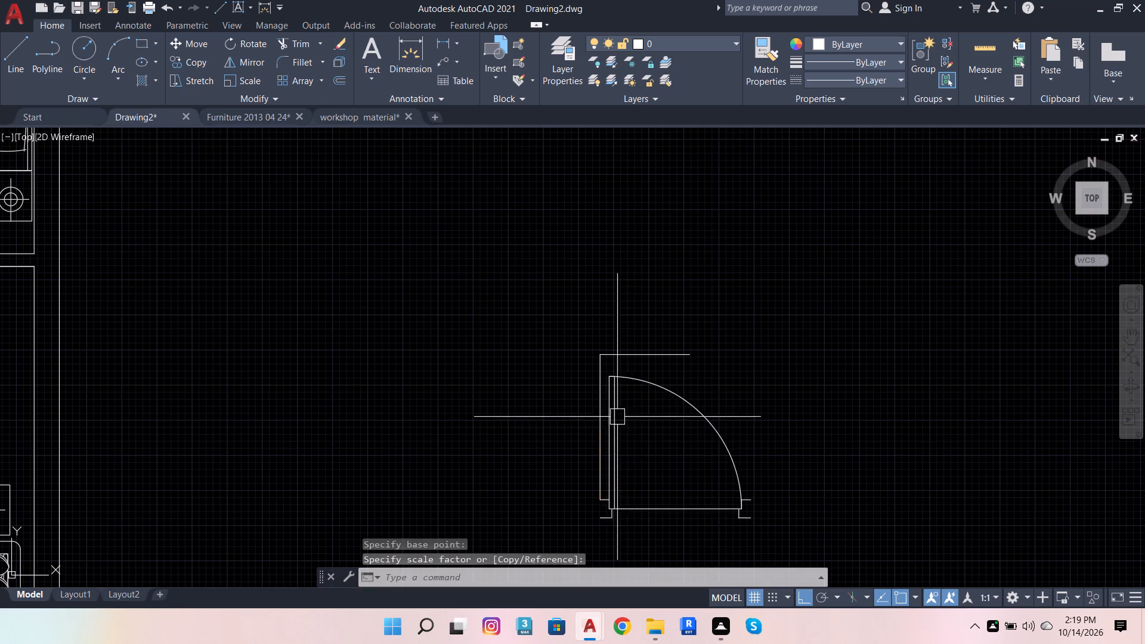
# Move the 2'8" horizontal guide line straight down so its left end sits on the door block's lower-left jamb end.
pyautogui.click(635, 361)
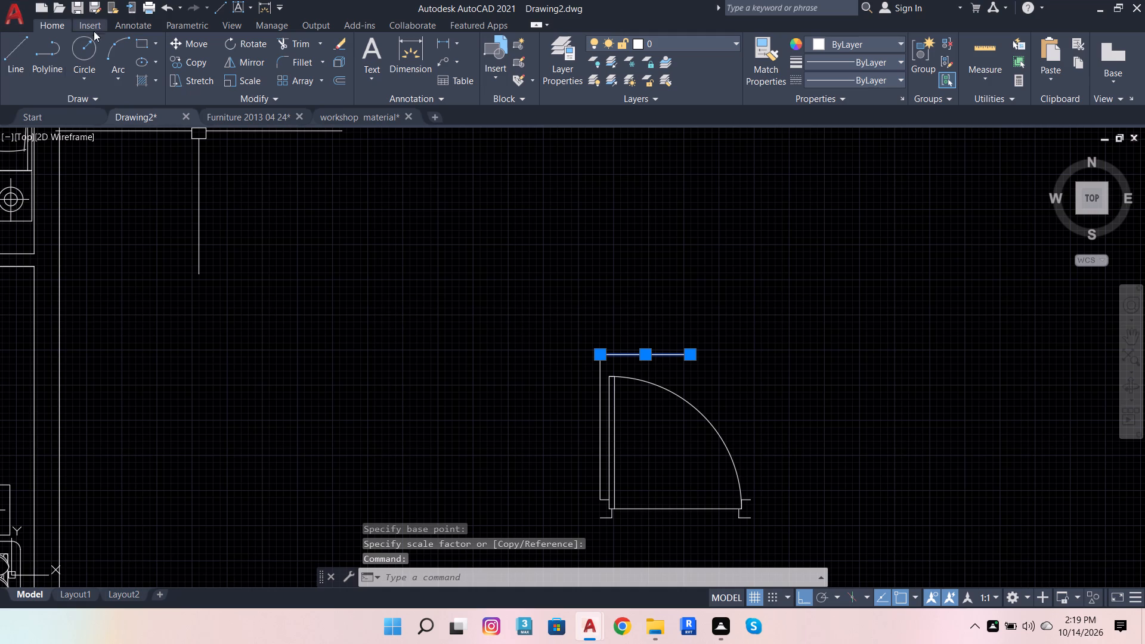
pyautogui.click(14, 65)
pyautogui.click(178, 41)
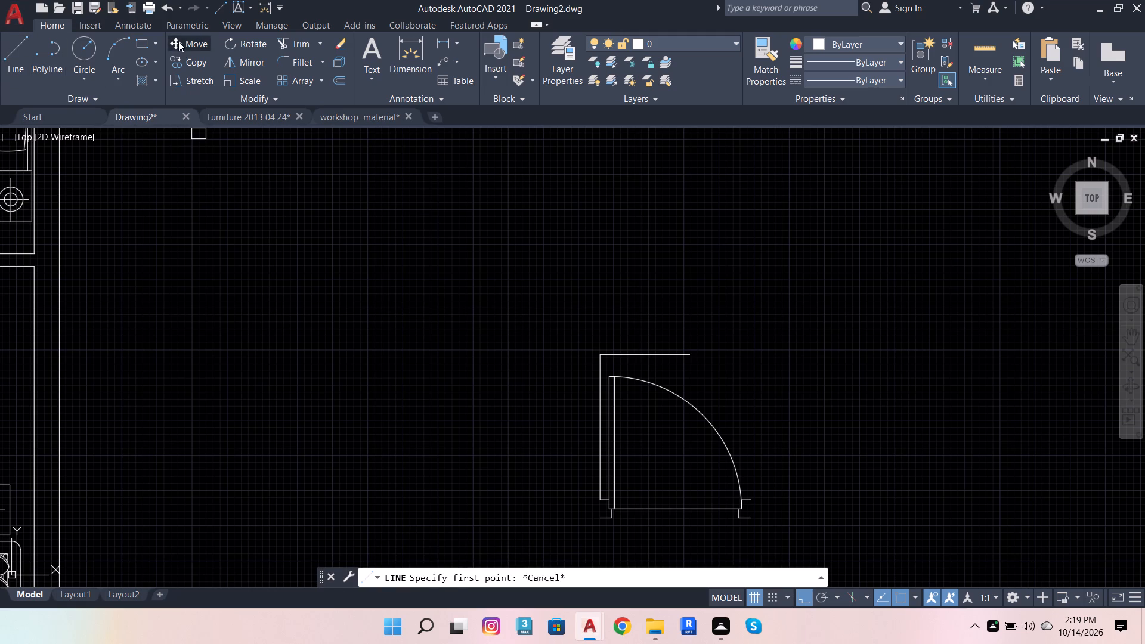
pyautogui.press('Escape')
pyautogui.click(643, 355)
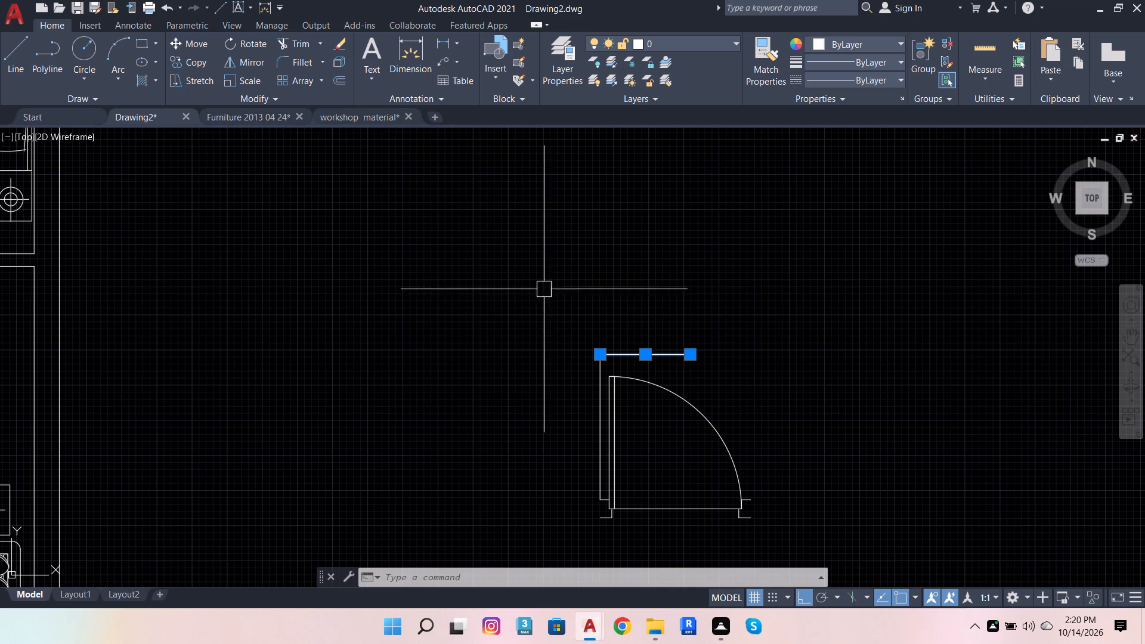
pyautogui.click(181, 43)
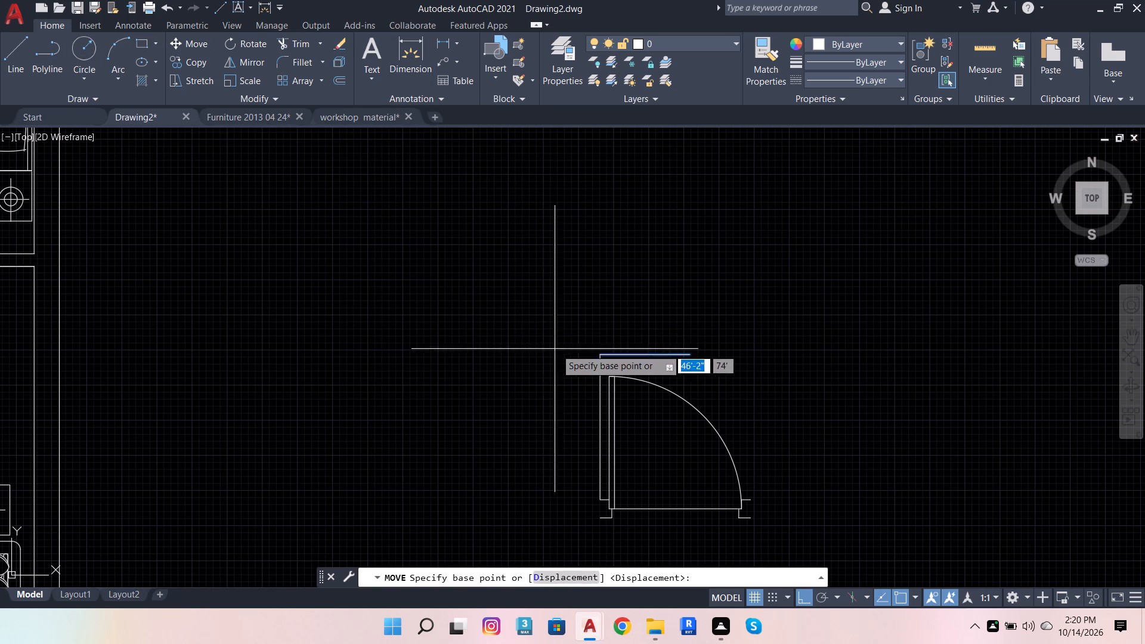
pyautogui.click(601, 349)
pyautogui.scroll(3, 611, 534)
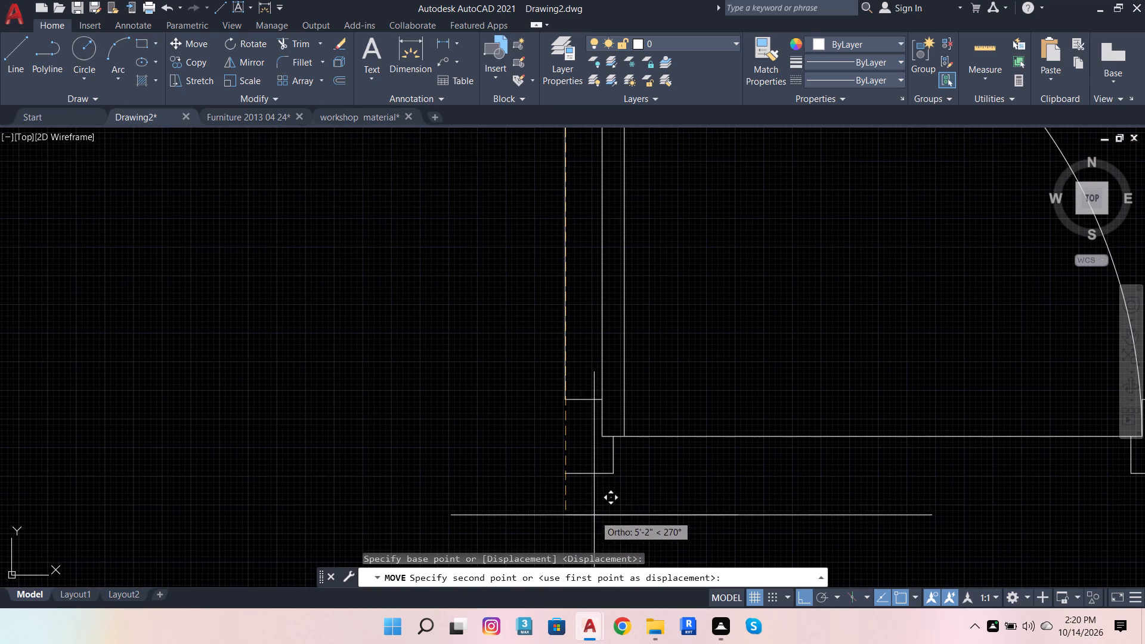
pyautogui.click(567, 474)
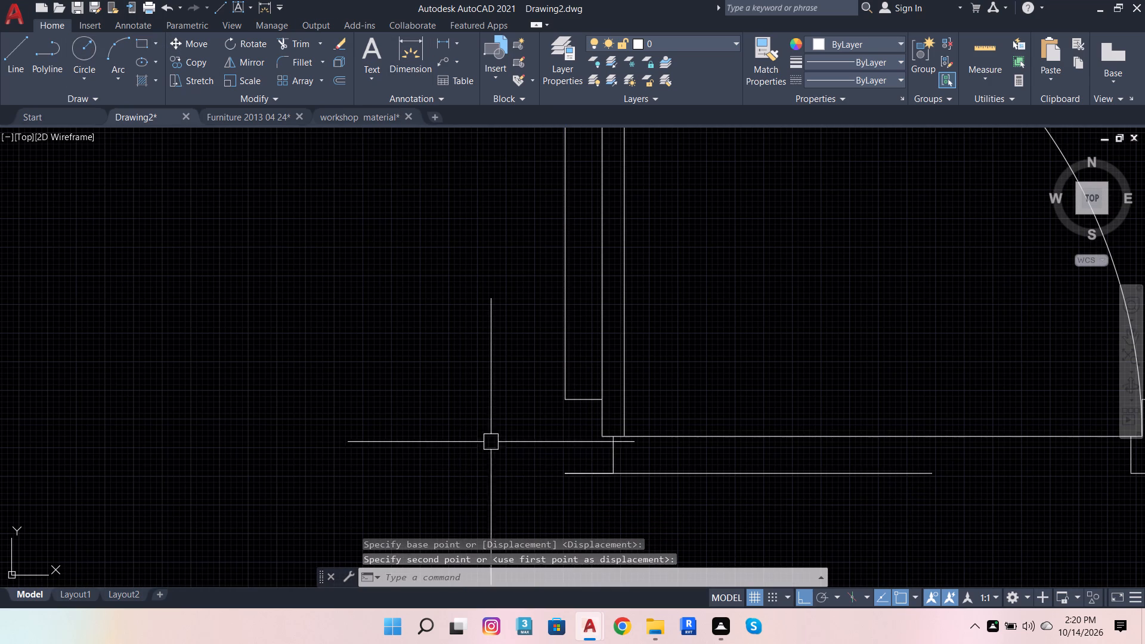
pyautogui.press('Escape')
# Scale the door block from its lower-left jamb end so its overall width matches the 2'8" guide line.
pyautogui.click(584, 400)
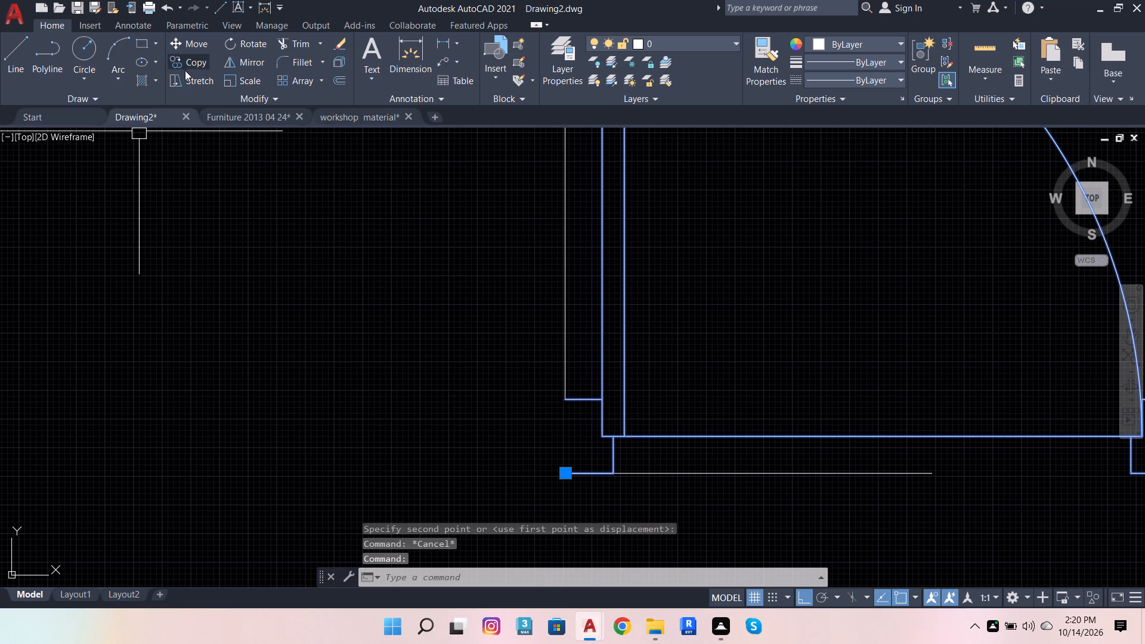
pyautogui.click(234, 79)
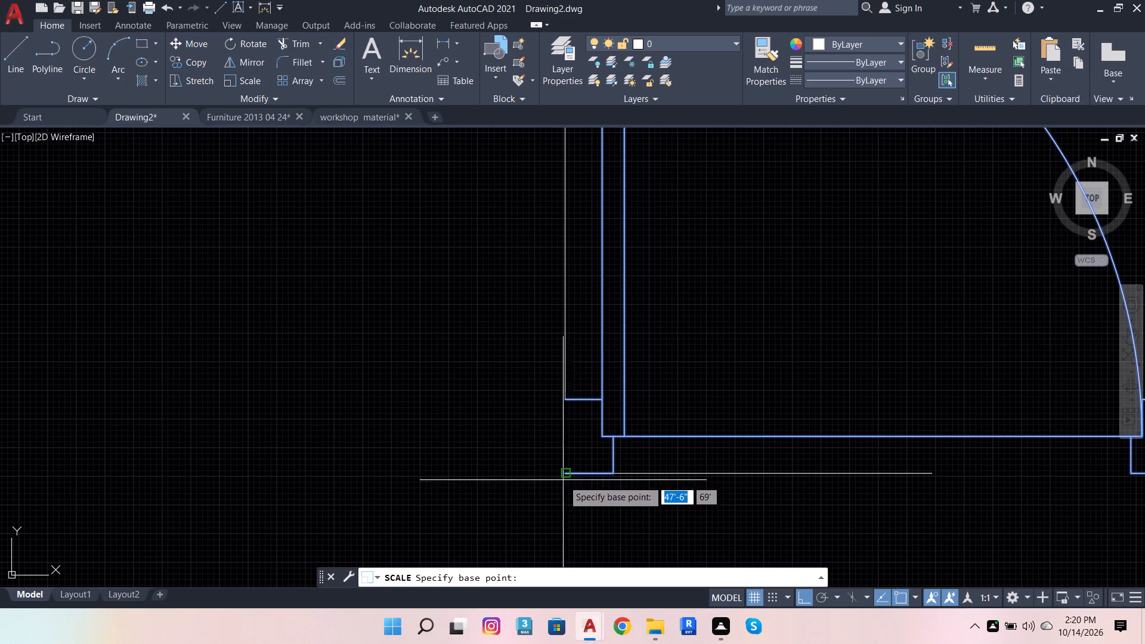
pyautogui.click(567, 479)
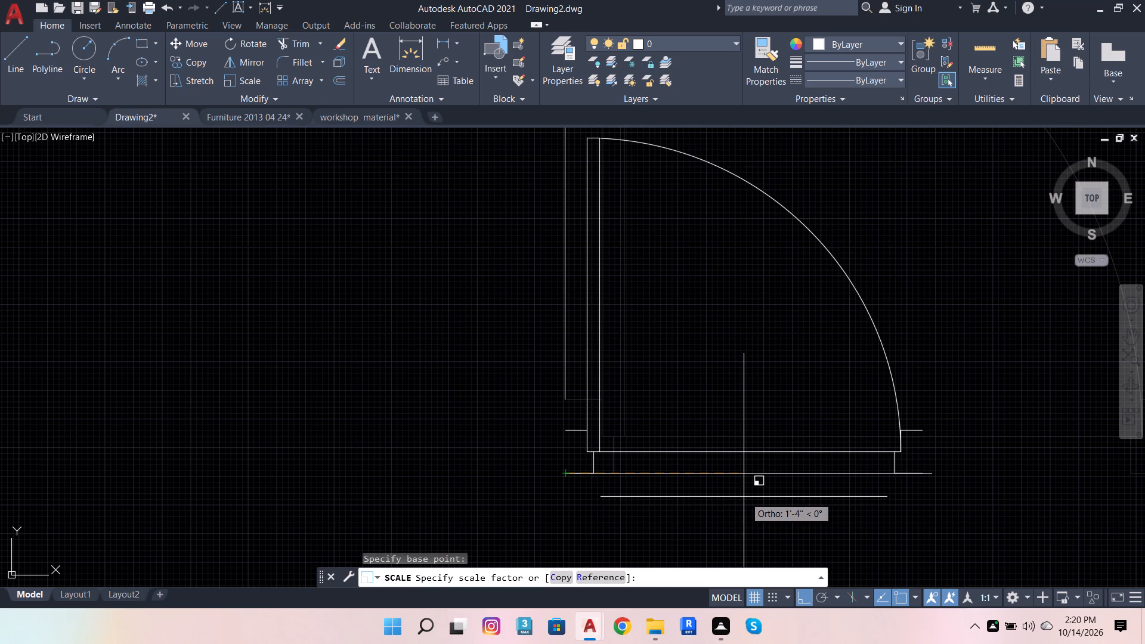
pyautogui.scroll(1, 744, 497)
pyautogui.scroll(-2, 656, 488)
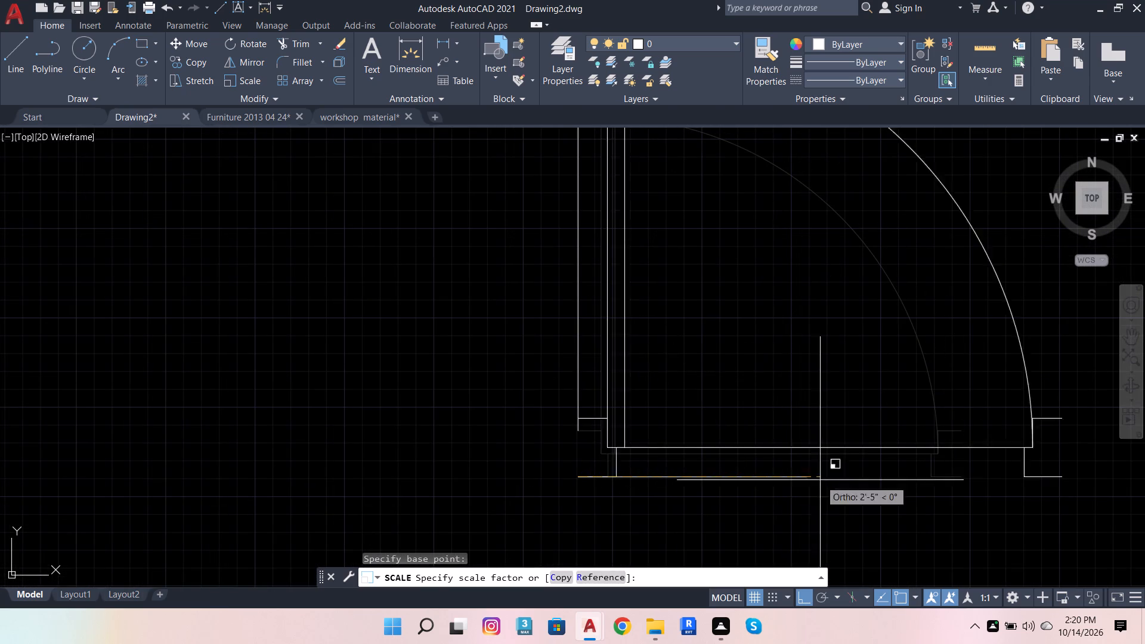
pyautogui.scroll(1, 666, 476)
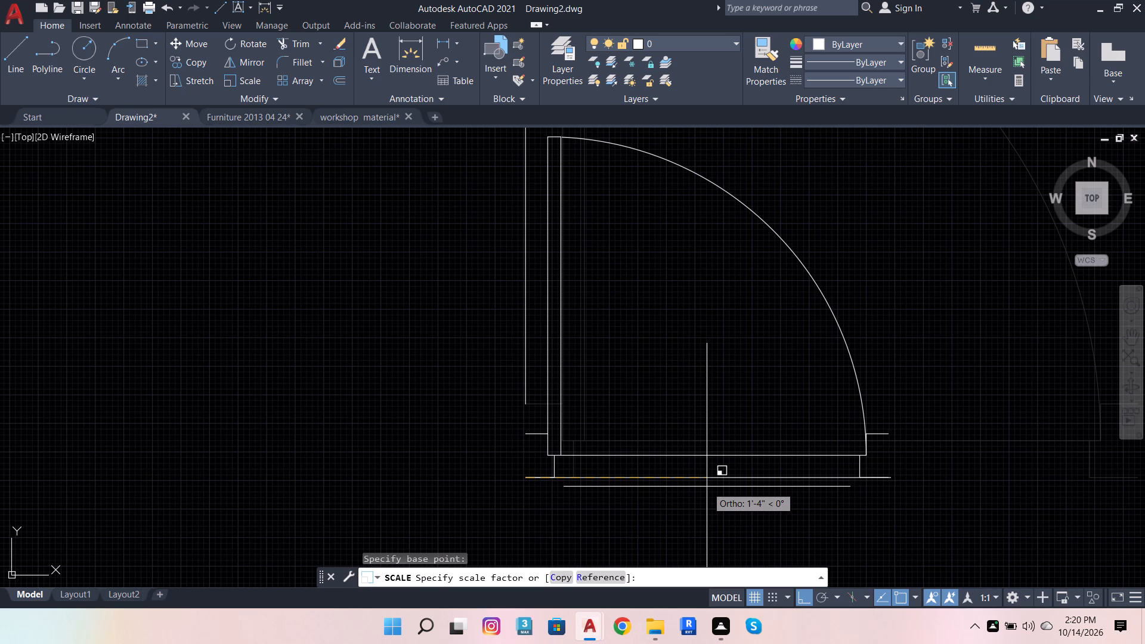
pyautogui.click(707, 487)
# Delete the horizontal and vertical guide lines around the scaled door block.
pyautogui.click(719, 479)
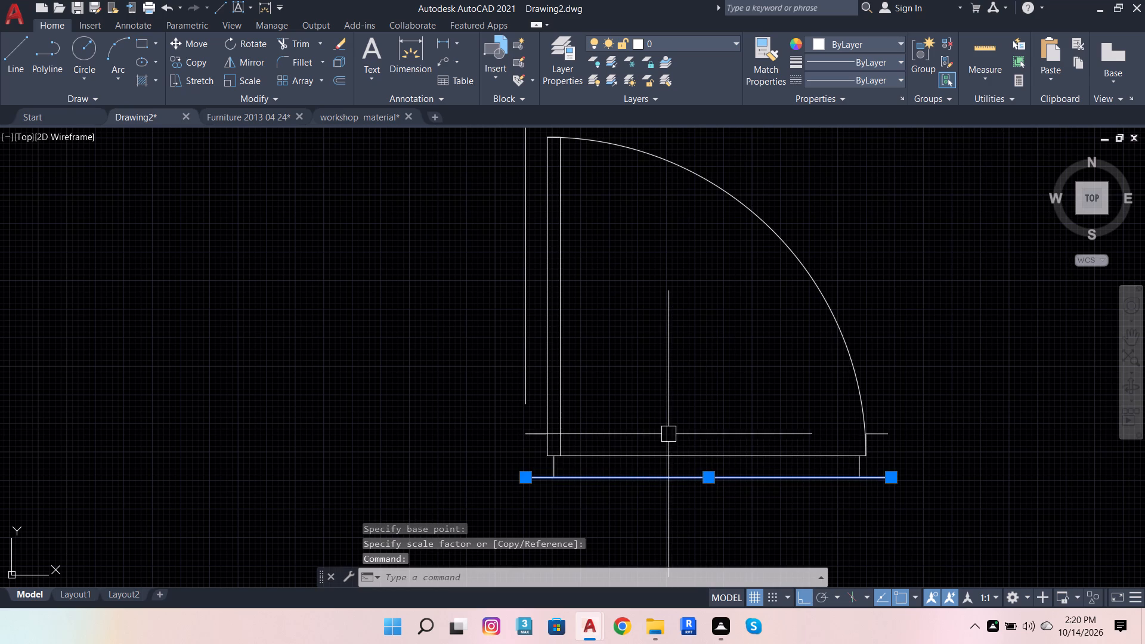
pyautogui.press('Delete')
pyautogui.scroll(-2, 756, 434)
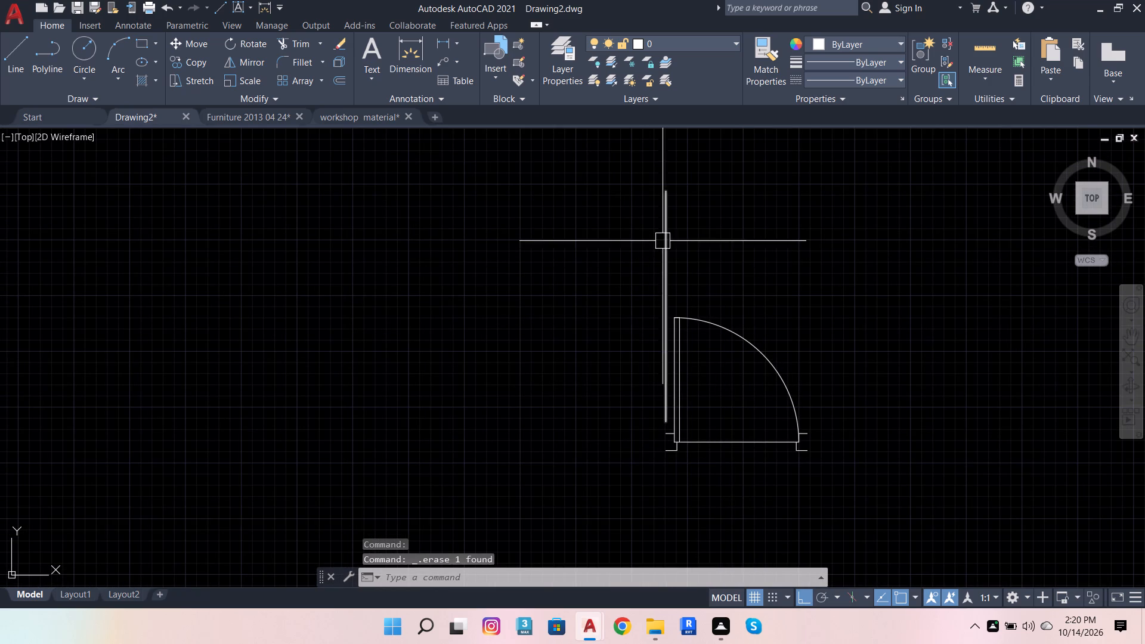
pyautogui.click(664, 240)
pyautogui.press('Delete')
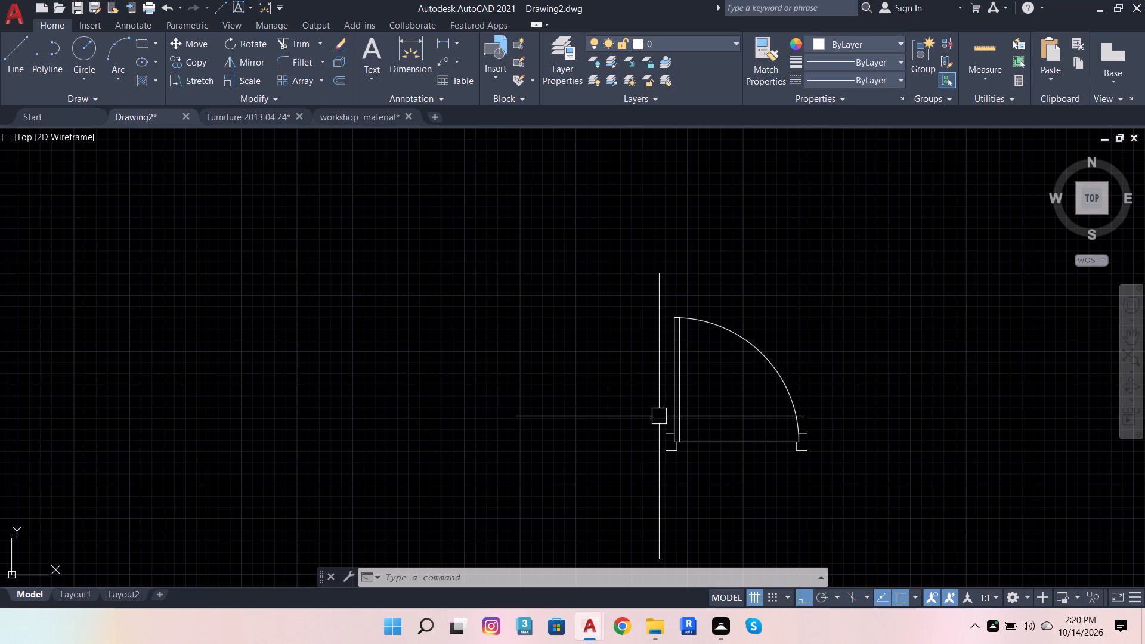
# Add a linear dimension across the door opening in the lower wall of the 11'8" x 10'8" bedroom, placed just below the wall.
pyautogui.scroll(-6, 657, 432)
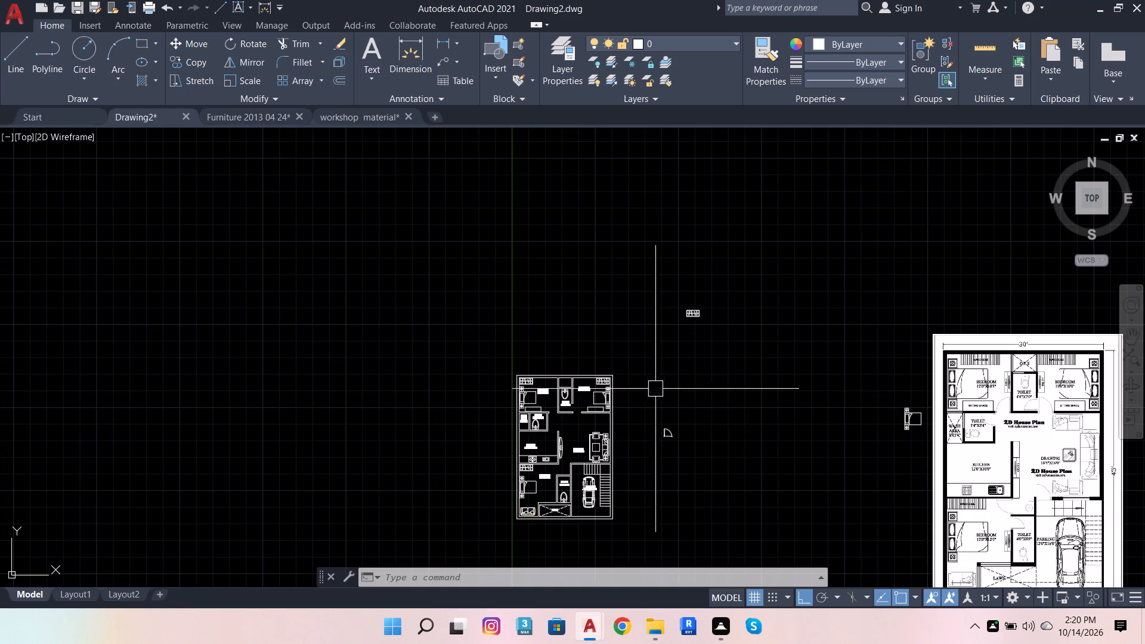
pyautogui.scroll(3, 619, 397)
pyautogui.click(397, 55)
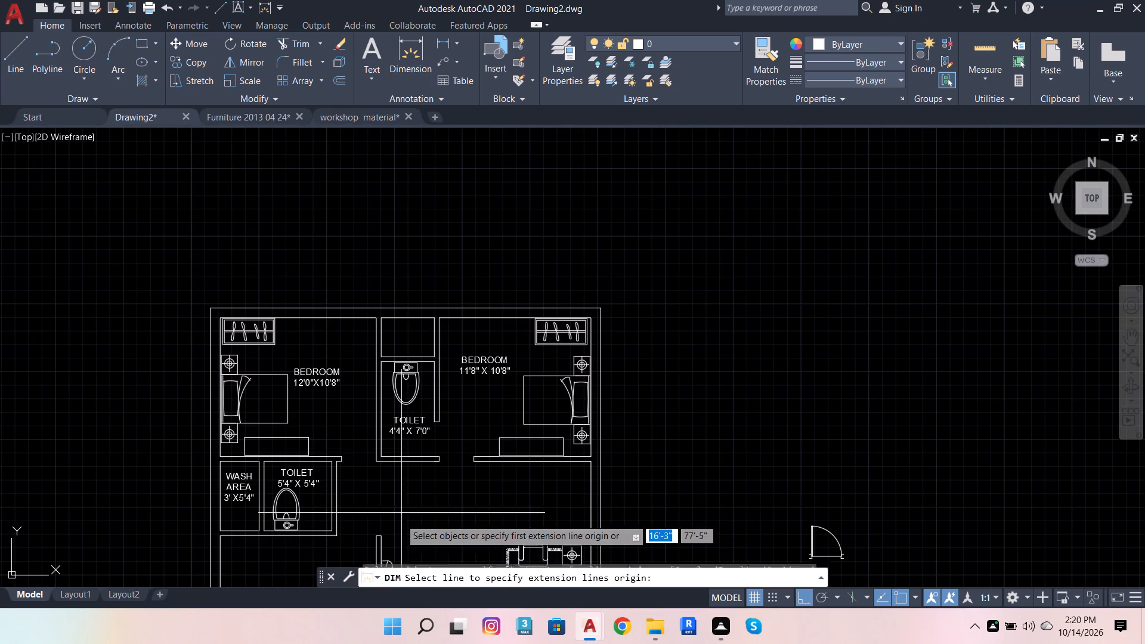
pyautogui.scroll(3, 388, 569)
pyautogui.scroll(3, 450, 420)
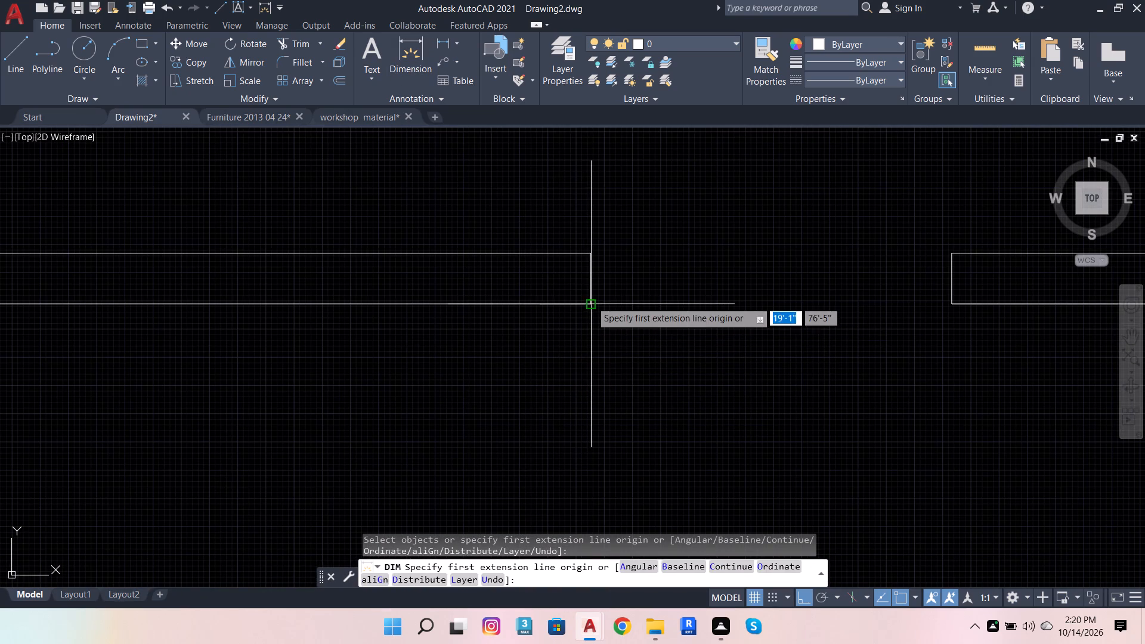
pyautogui.click(591, 301)
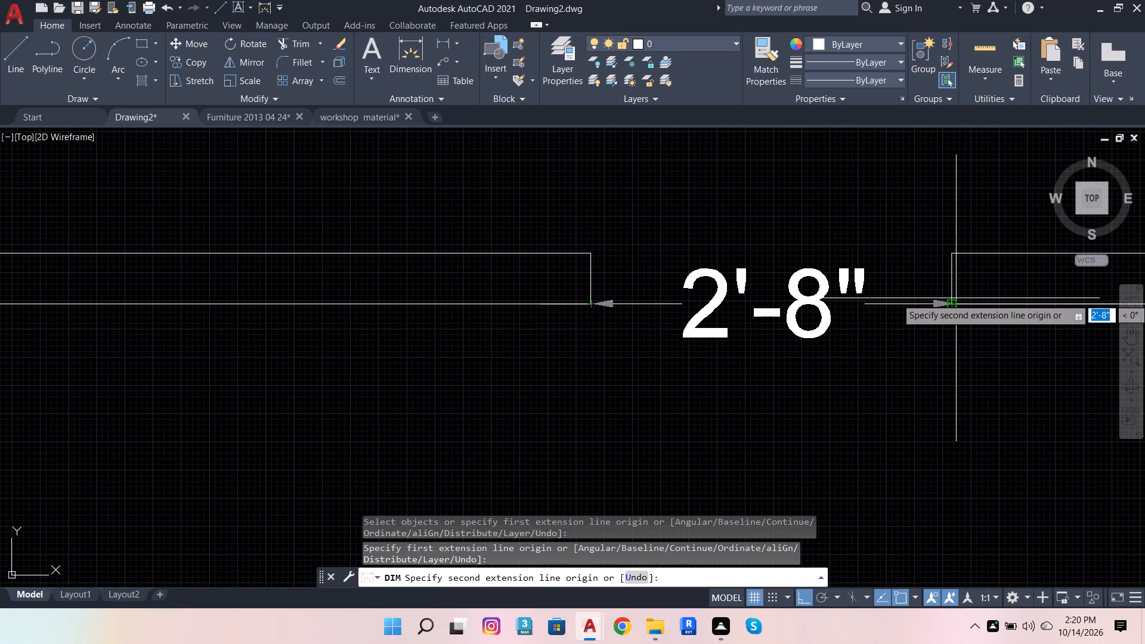
pyautogui.click(950, 301)
pyautogui.click(870, 392)
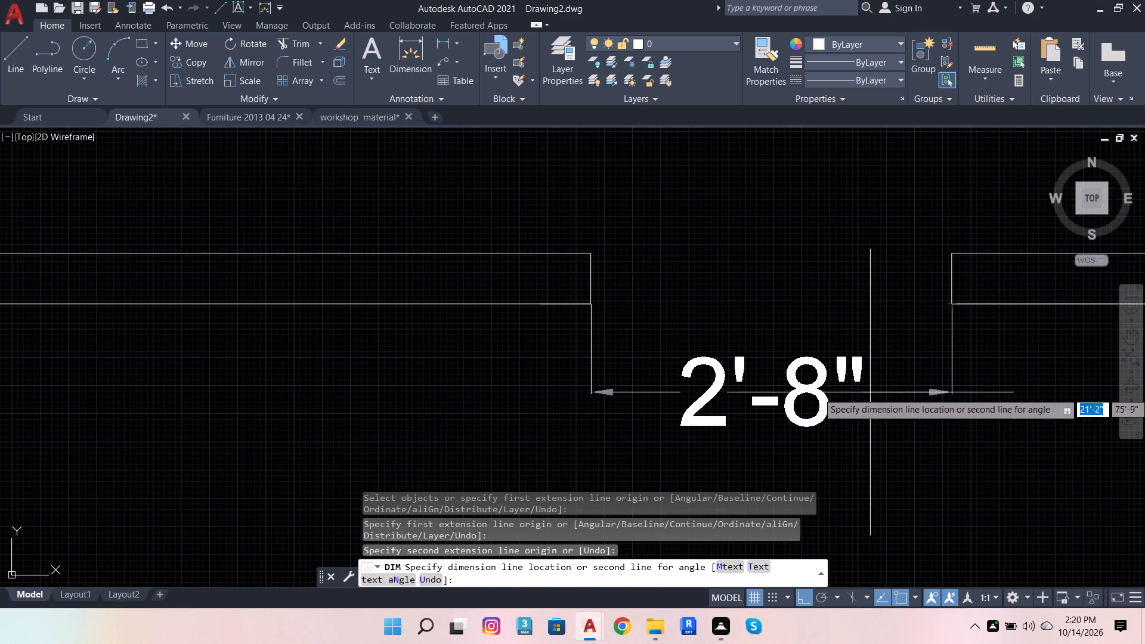
pyautogui.scroll(-4, 563, 339)
pyautogui.press('Escape')
pyautogui.press('Escape')
pyautogui.press('Escape')
pyautogui.press('Escape')
# Move the scaled door block into the 11'8" x 10'8" bedroom opening, placing its lower-left jamb end on the left wall end's bottom corner.
pyautogui.scroll(-3, 613, 363)
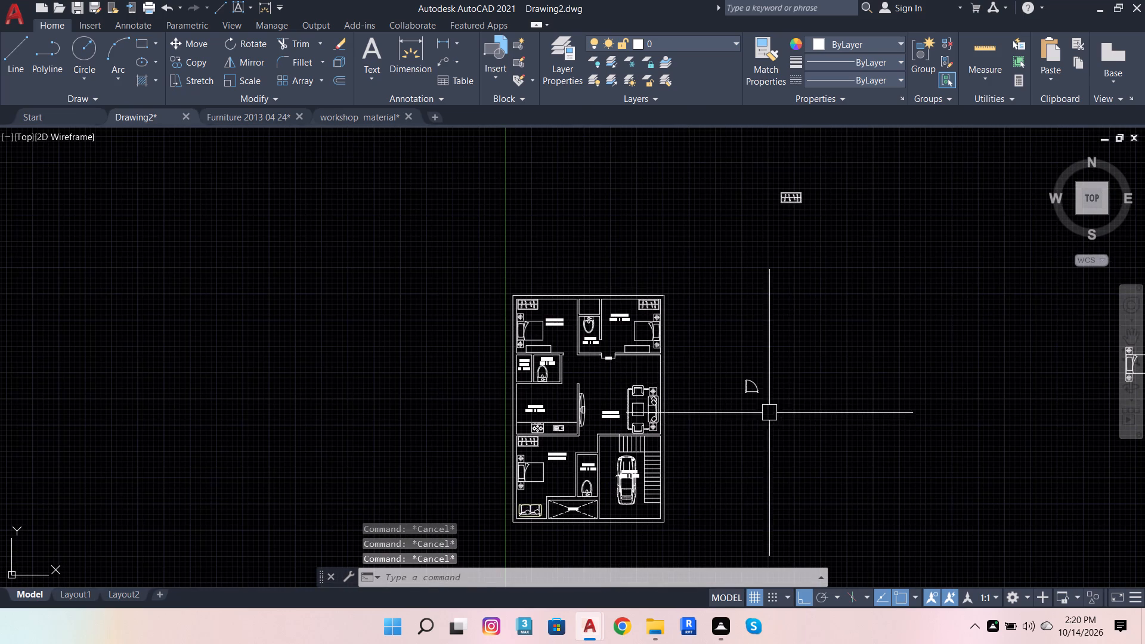
pyautogui.scroll(1, 753, 401)
pyautogui.click(735, 380)
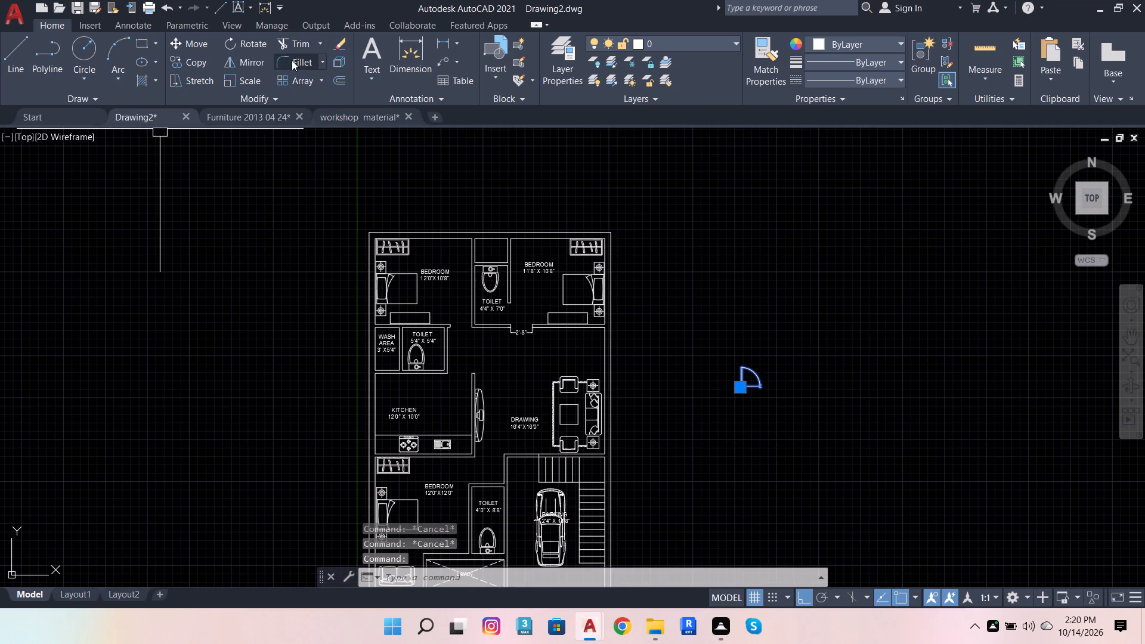
pyautogui.click(180, 44)
pyautogui.scroll(3, 689, 394)
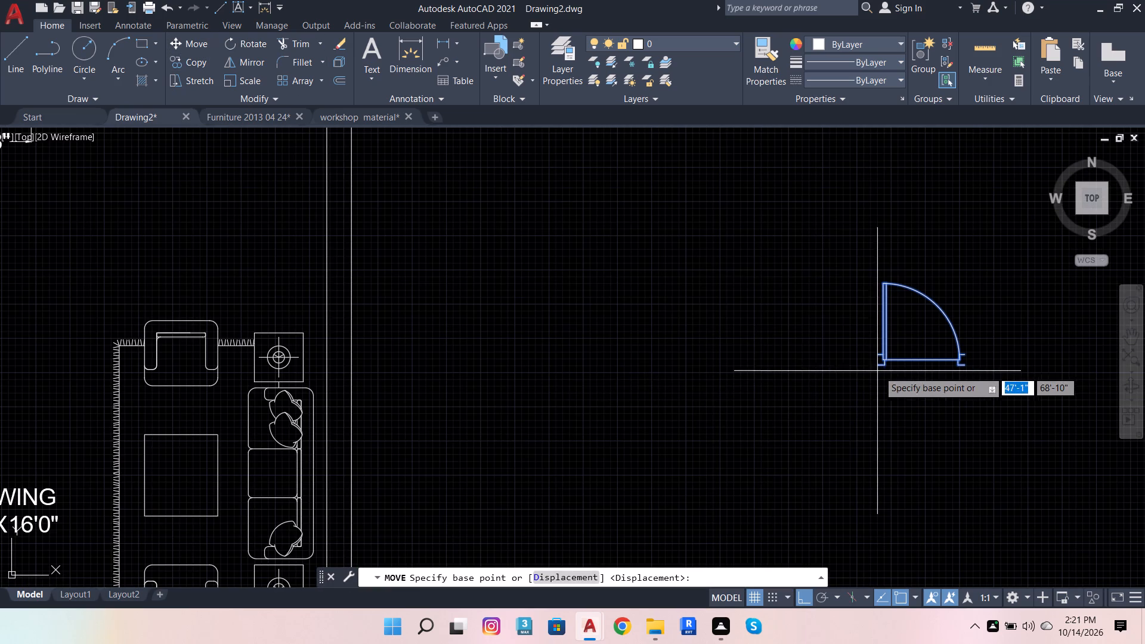
pyautogui.click(872, 366)
pyautogui.scroll(-4, 907, 358)
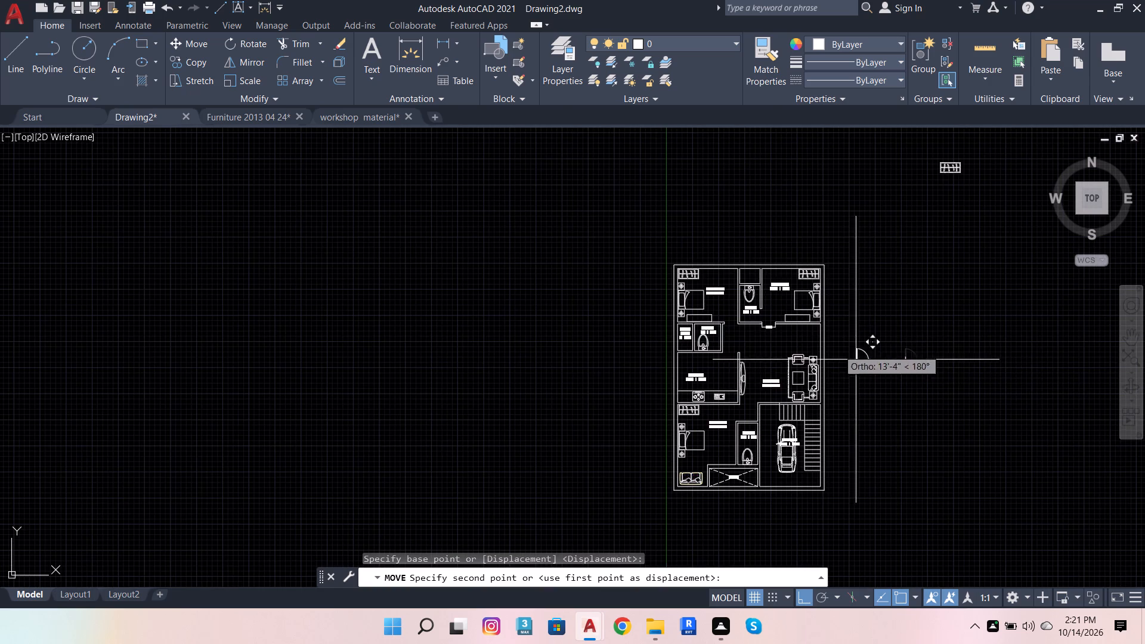
pyautogui.scroll(6, 765, 323)
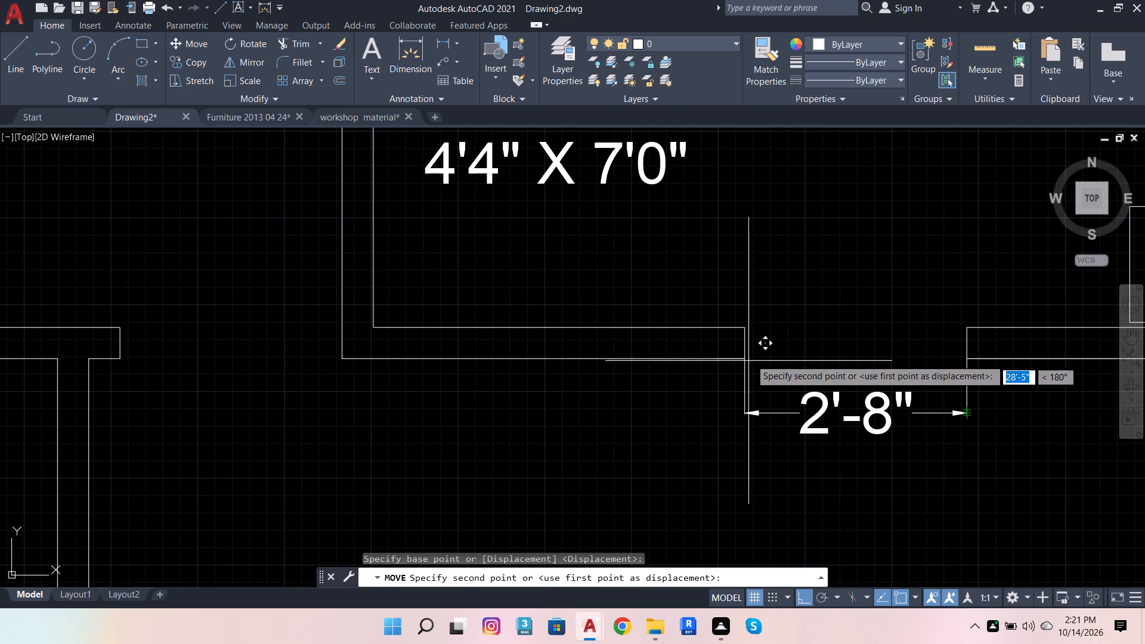
pyautogui.click(744, 361)
# Copy the 11'8" x 10'8" bedroom door by its lower-left jamb end to the left wall end's bottom corner in the 12'0"x10'8" bedroom opening.
pyautogui.scroll(-2, 753, 395)
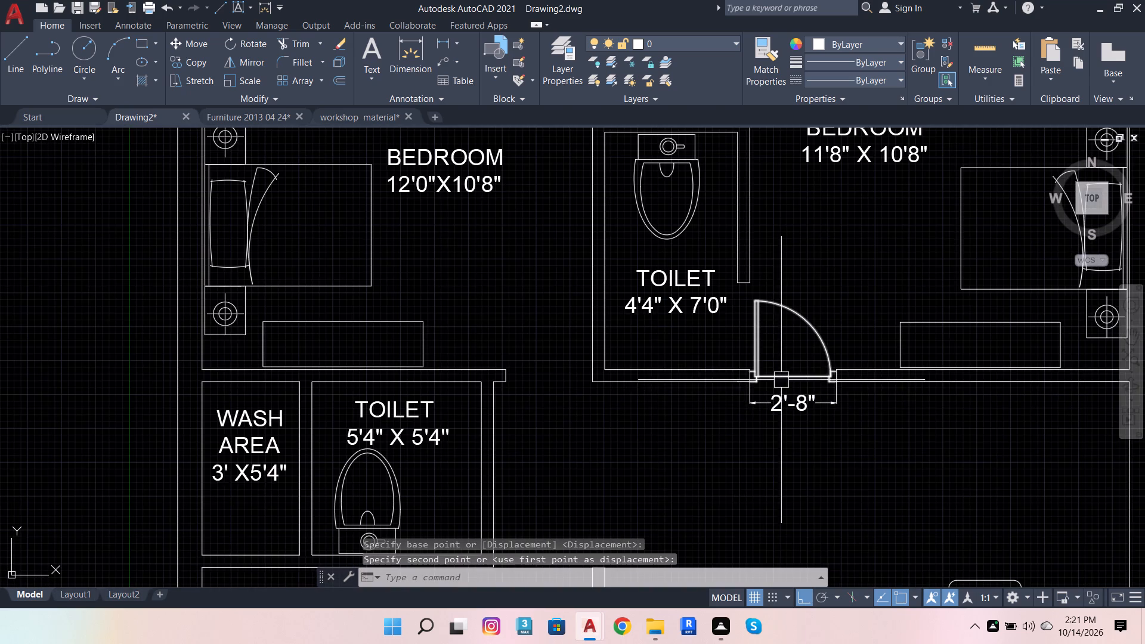
pyautogui.scroll(3, 784, 379)
pyautogui.click(799, 379)
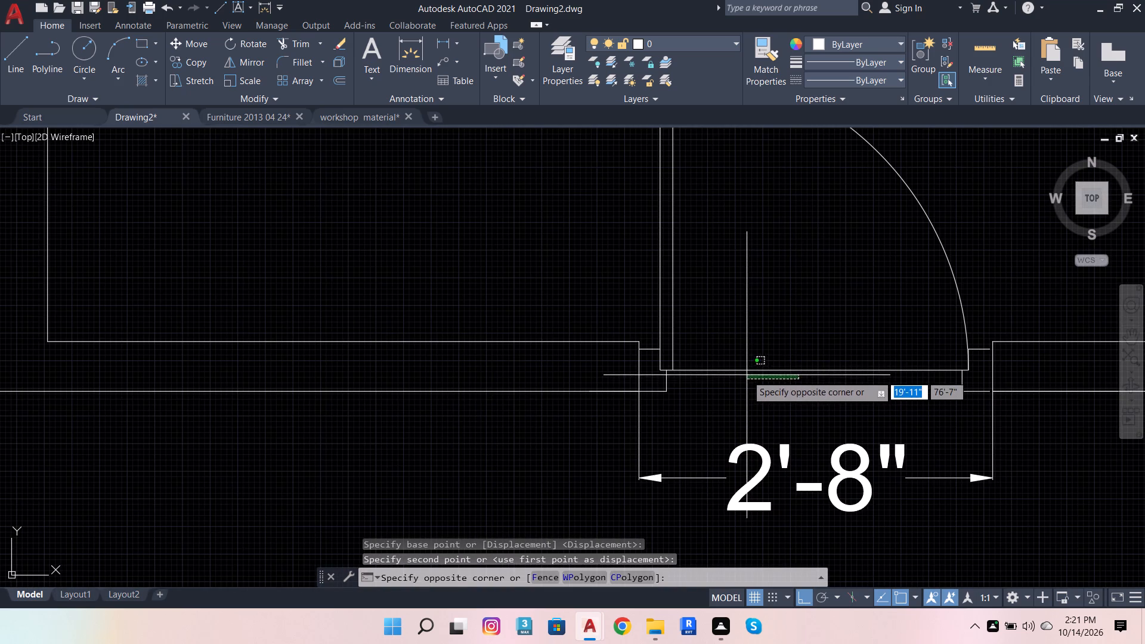
pyautogui.click(738, 349)
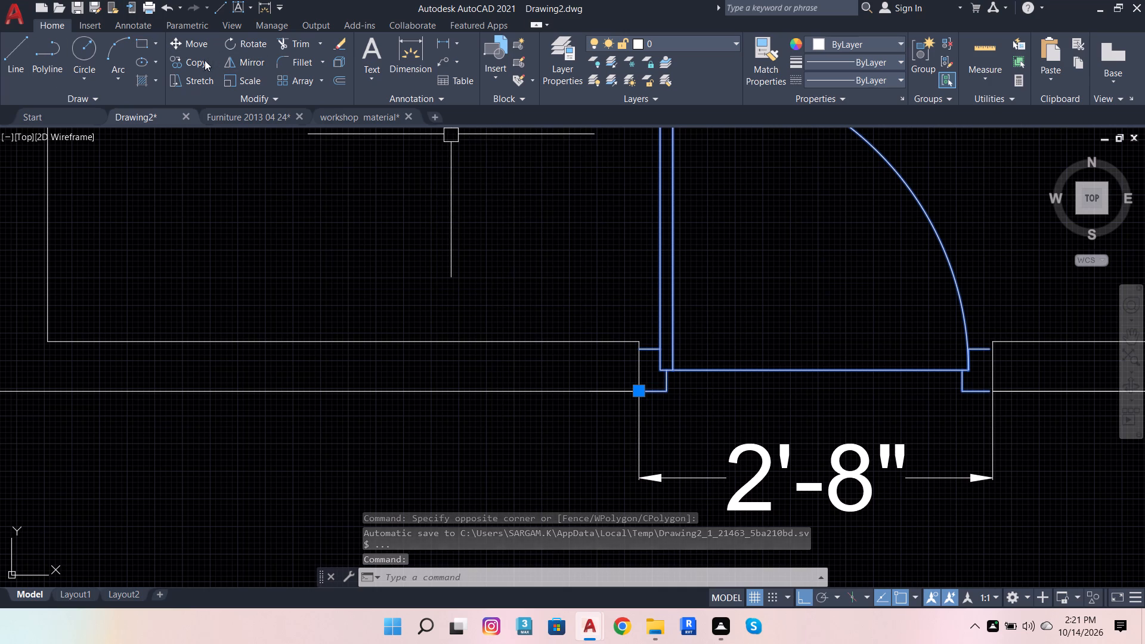
pyautogui.click(187, 63)
pyautogui.click(640, 394)
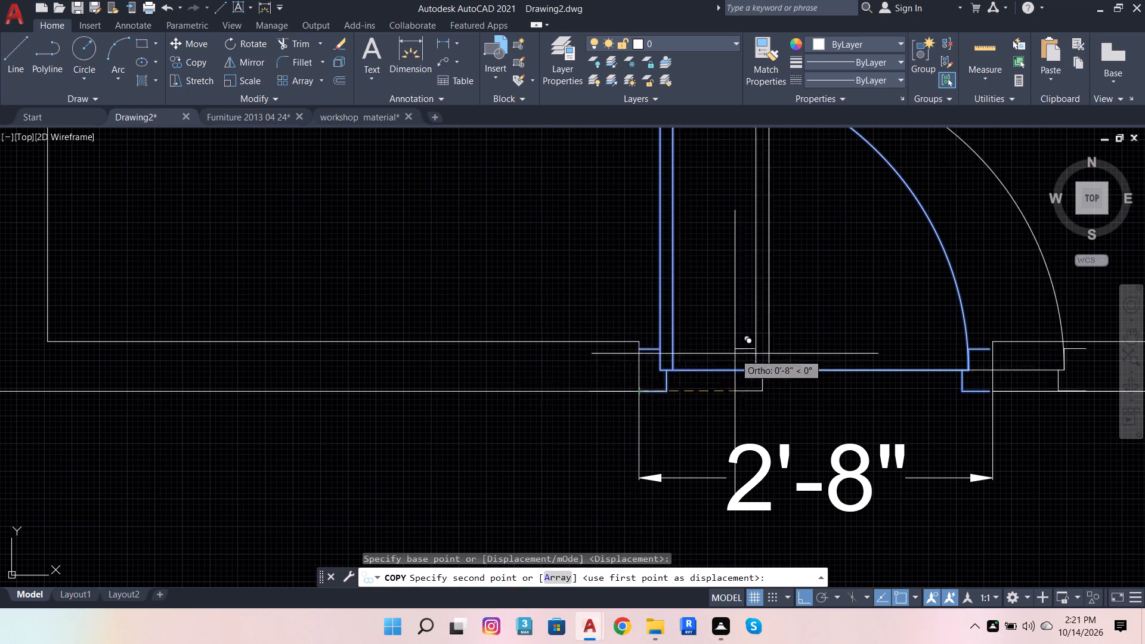
pyautogui.scroll(-6, 770, 354)
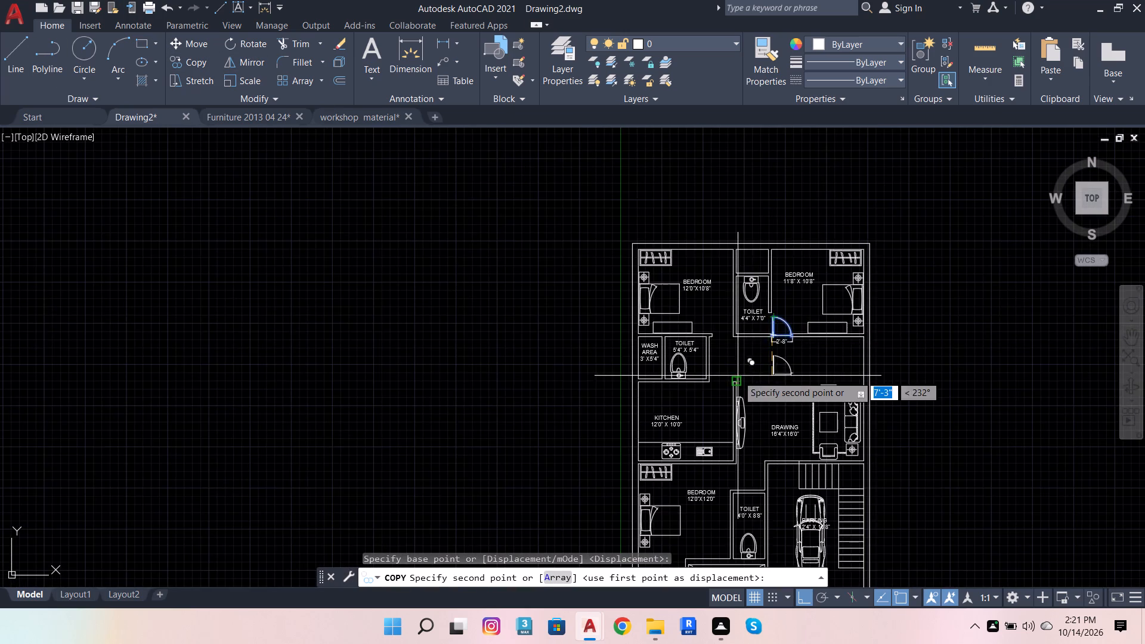
pyautogui.scroll(2, 738, 376)
pyautogui.scroll(3, 677, 267)
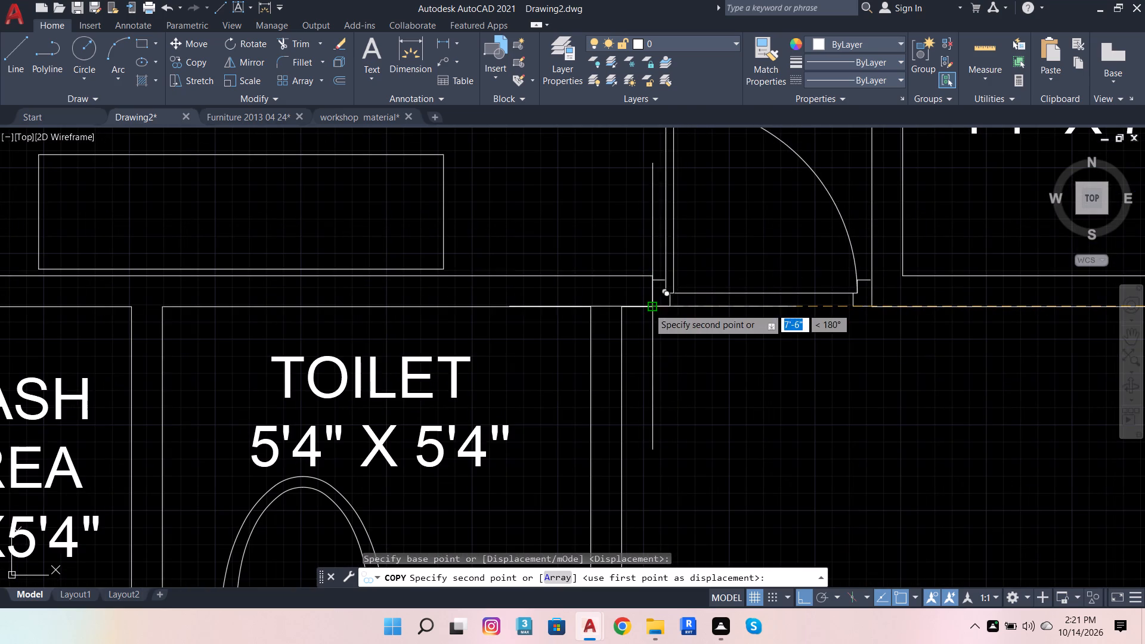
pyautogui.click(648, 308)
# Place another copy of the door at the 4'4" x 7'0" toilet opening, with its lower-left jamb end on the opening's lower wall corner.
pyautogui.scroll(-3, 632, 309)
pyautogui.scroll(2, 744, 233)
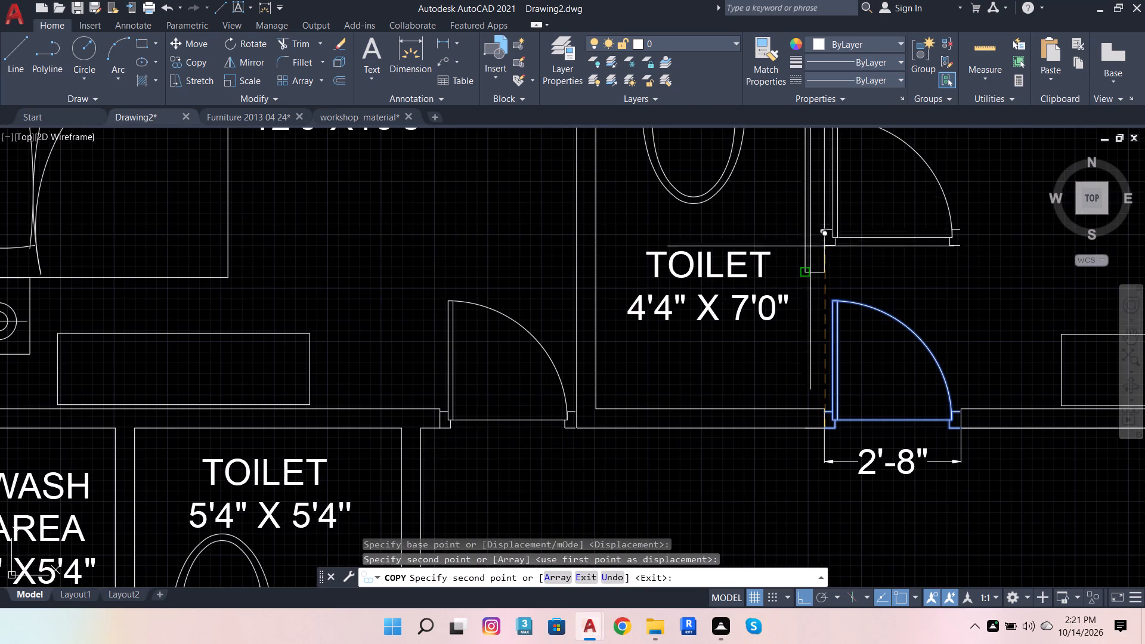
pyautogui.scroll(-2, 838, 320)
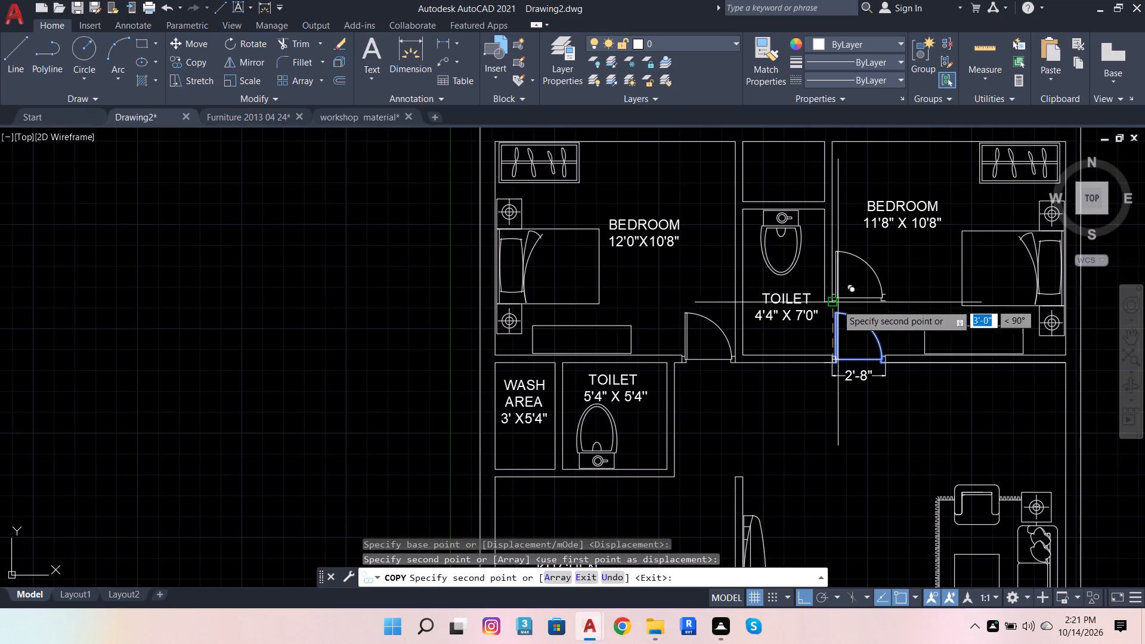
pyautogui.scroll(4, 831, 354)
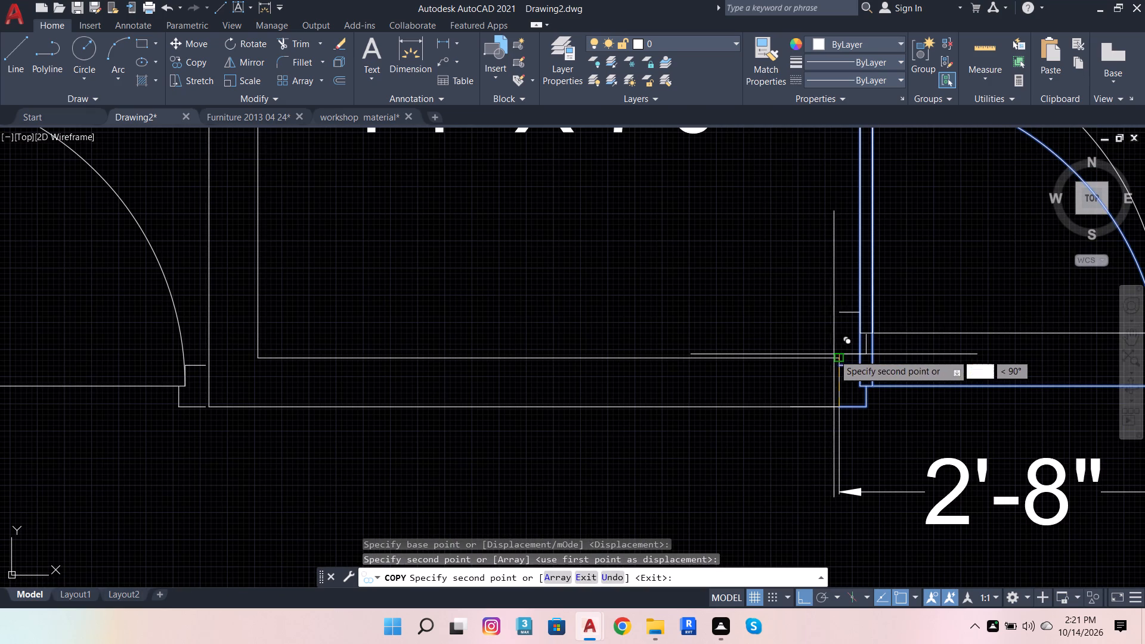
pyautogui.click(837, 354)
pyautogui.press('Escape')
# Rotate the 4'4" x 7'0" toilet door 90° counterclockwise about its lower-left jamb end so it fits the vertical wall opening.
pyautogui.click(863, 335)
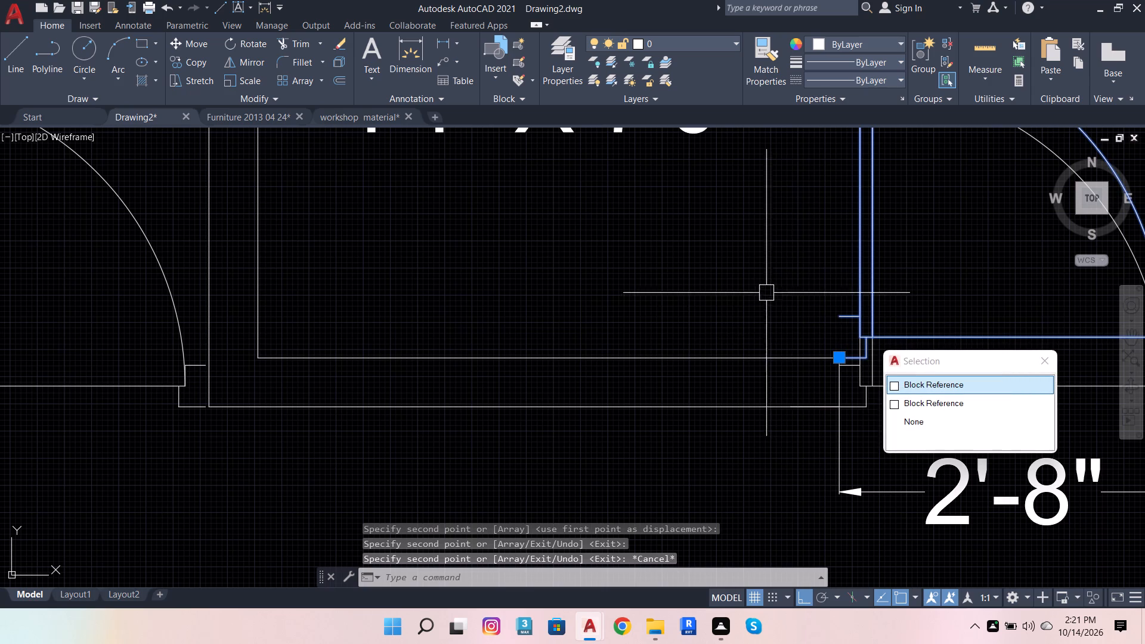
pyautogui.press('r')
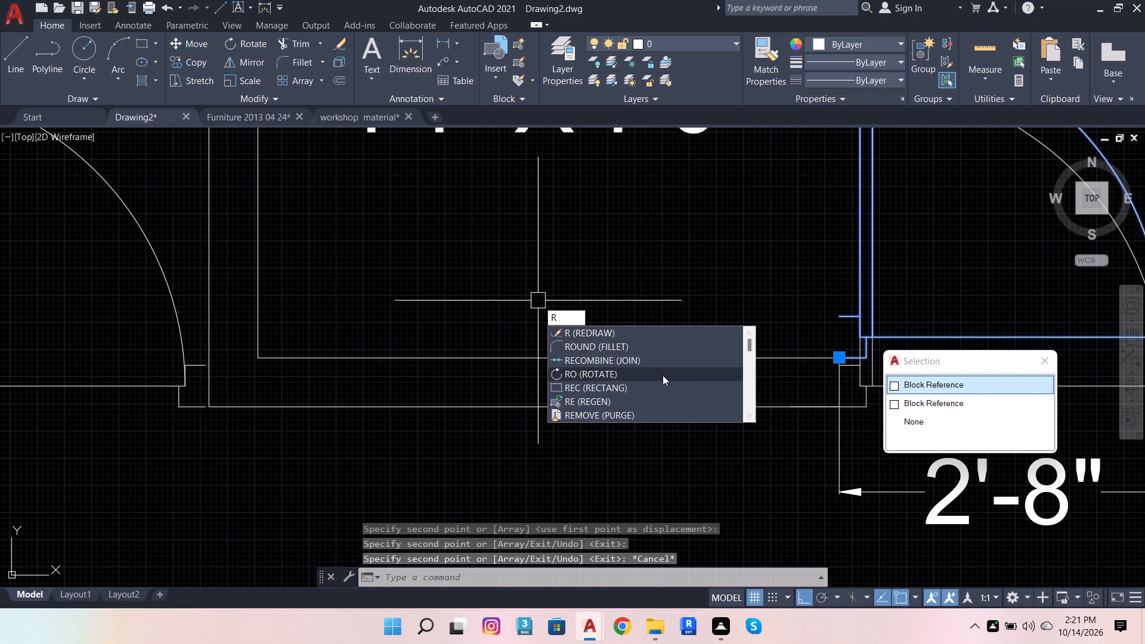
pyautogui.click(660, 379)
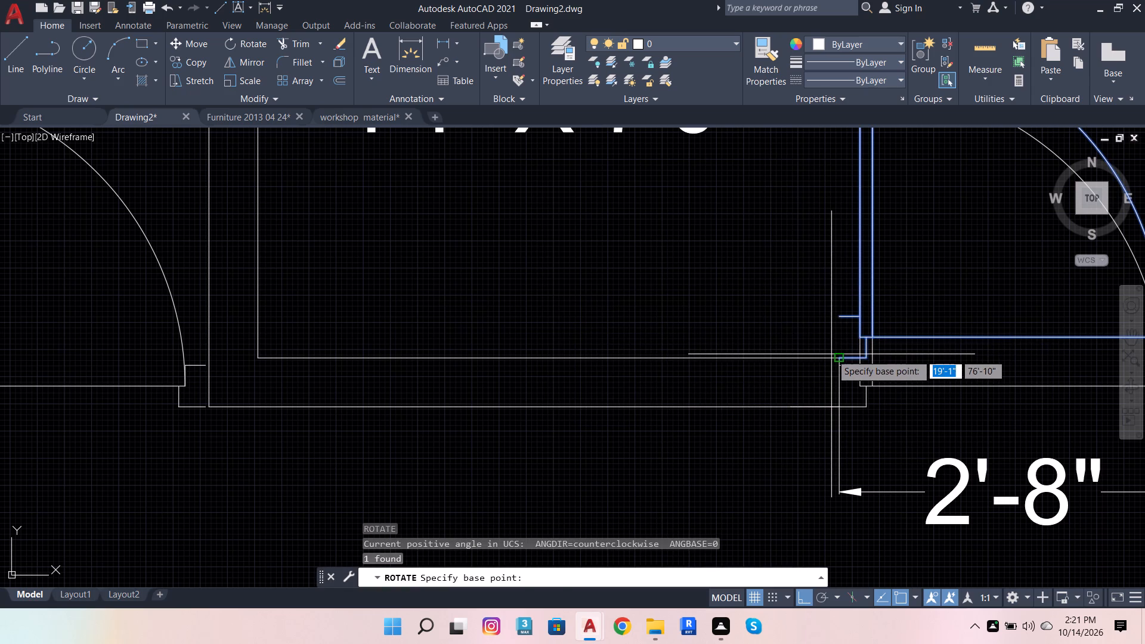
pyautogui.click(832, 355)
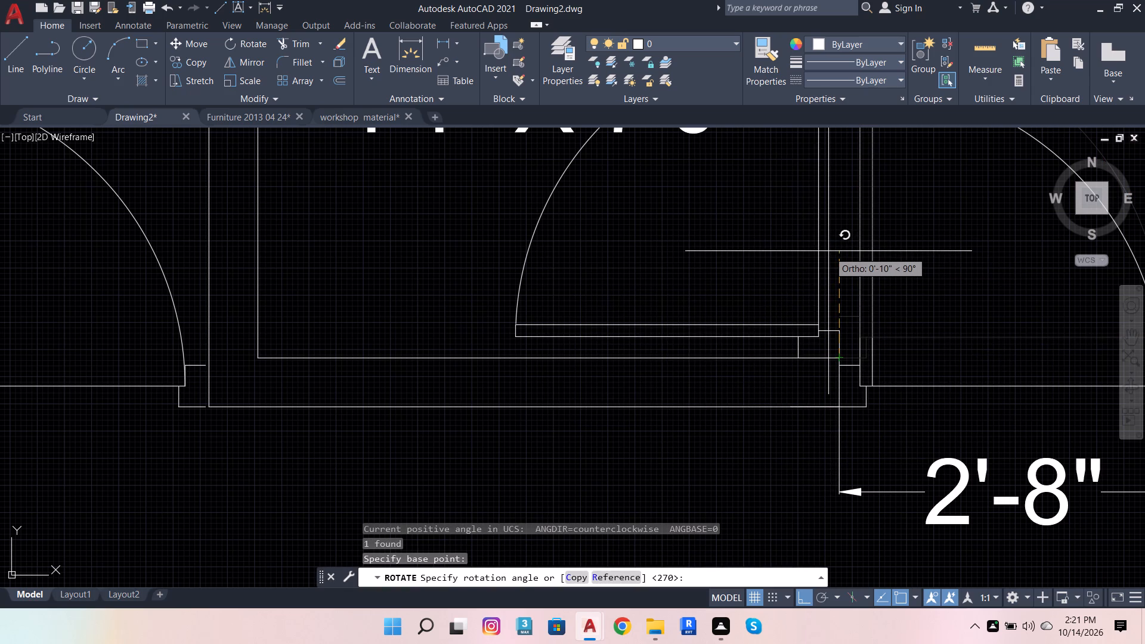
pyautogui.click(828, 250)
pyautogui.scroll(-4, 809, 352)
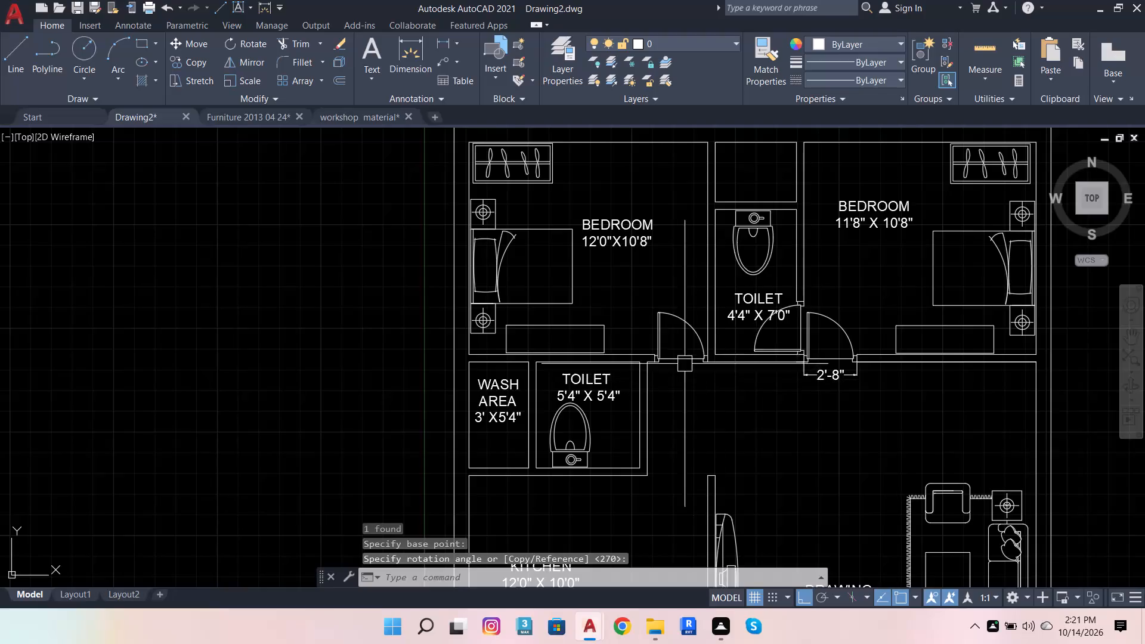
# Mirror the 12'0"x10'8" bedroom door about a vertical line through its threshold's midpoint, erasing the source door.
pyautogui.scroll(2, 680, 343)
pyautogui.click(707, 383)
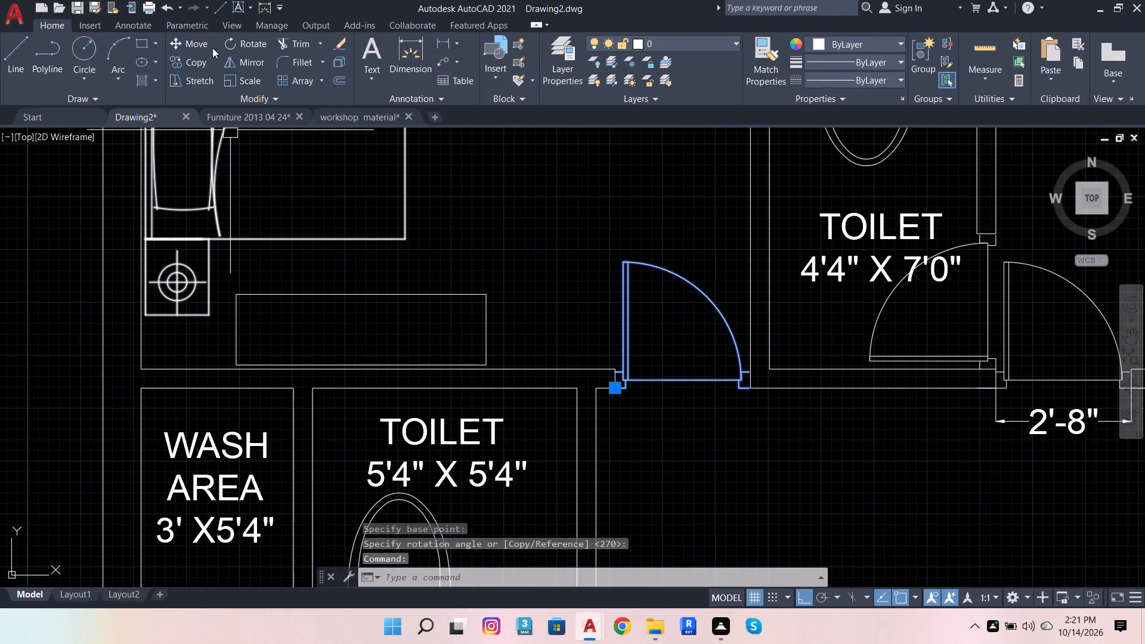
pyautogui.click(245, 59)
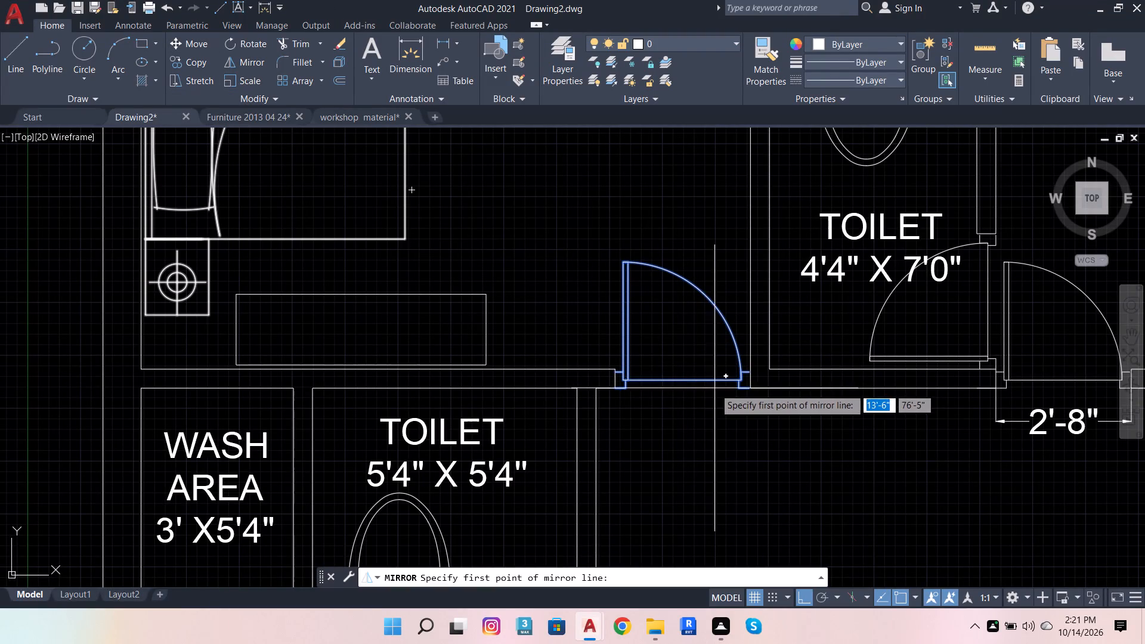
pyautogui.keyDown('shift'); pyautogui.rightClick(689, 386); pyautogui.keyUp('shift')
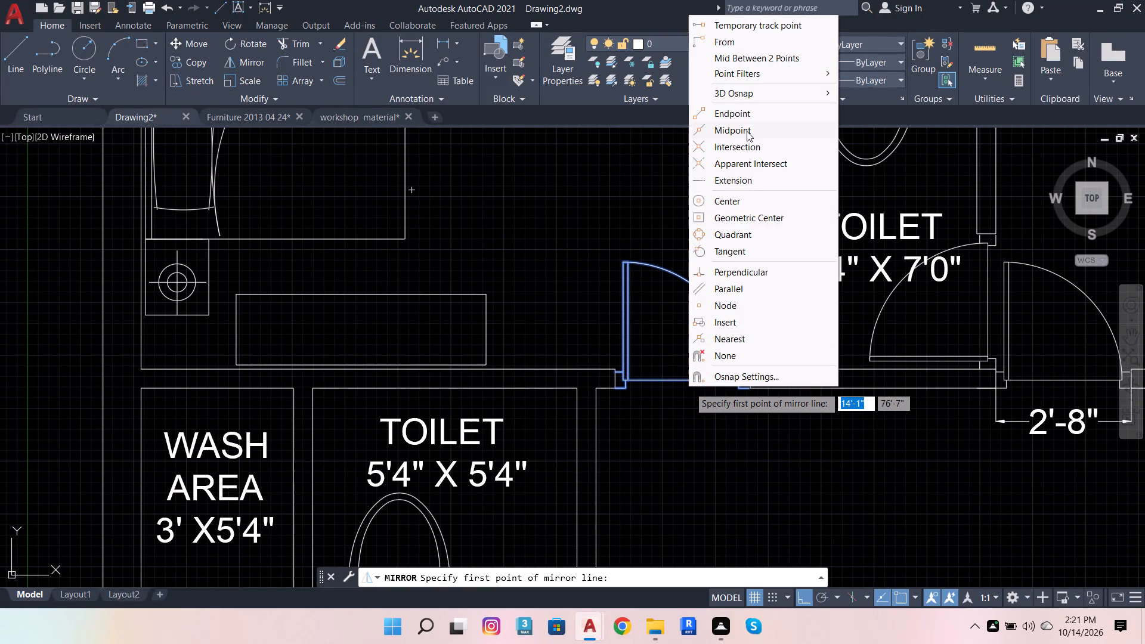
pyautogui.click(748, 126)
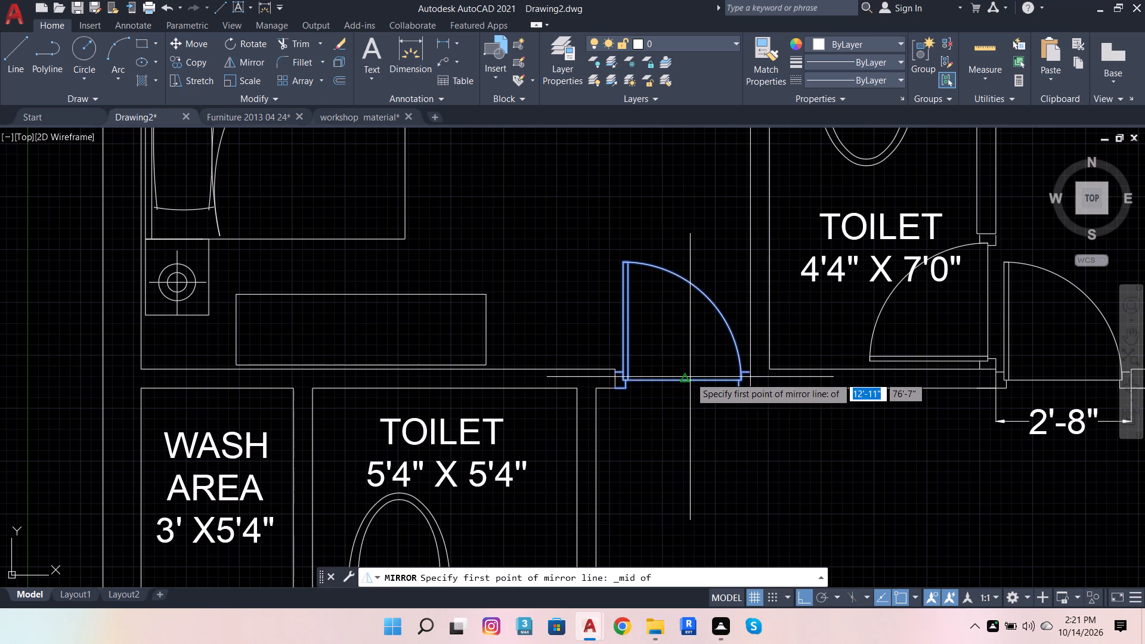
pyautogui.click(684, 381)
pyautogui.click(683, 424)
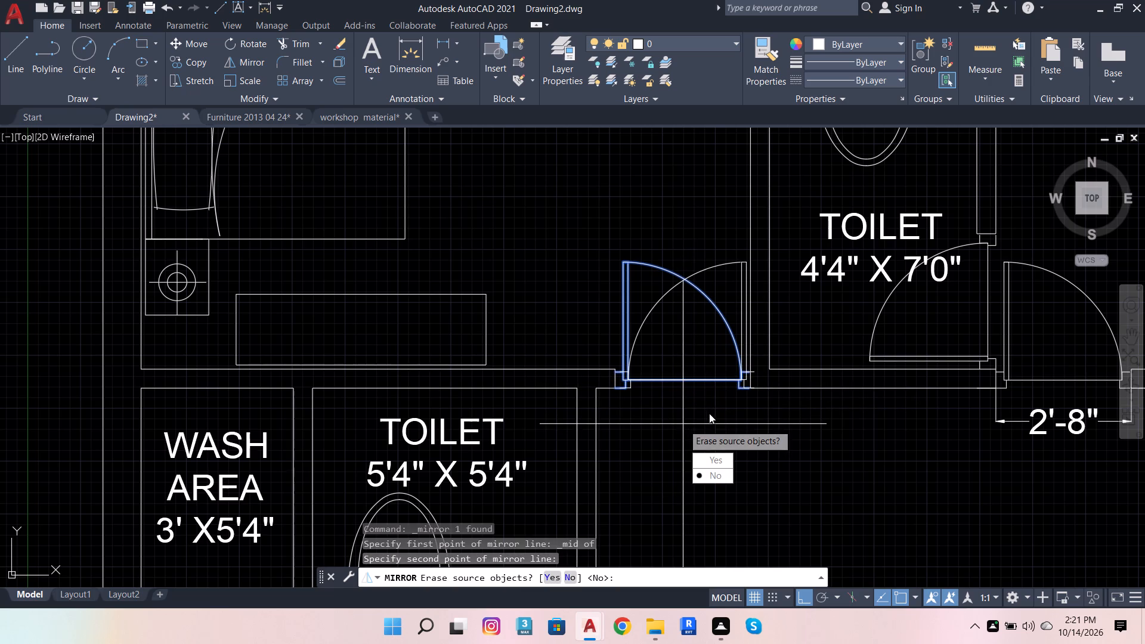
pyautogui.moveTo(715, 459); pyautogui.dragTo(683, 424)
# Move the mirrored 12'0"x10'8" bedroom door so its lower-right jamb end meets the bottom corner of the opening's right wall.
pyautogui.click(708, 380)
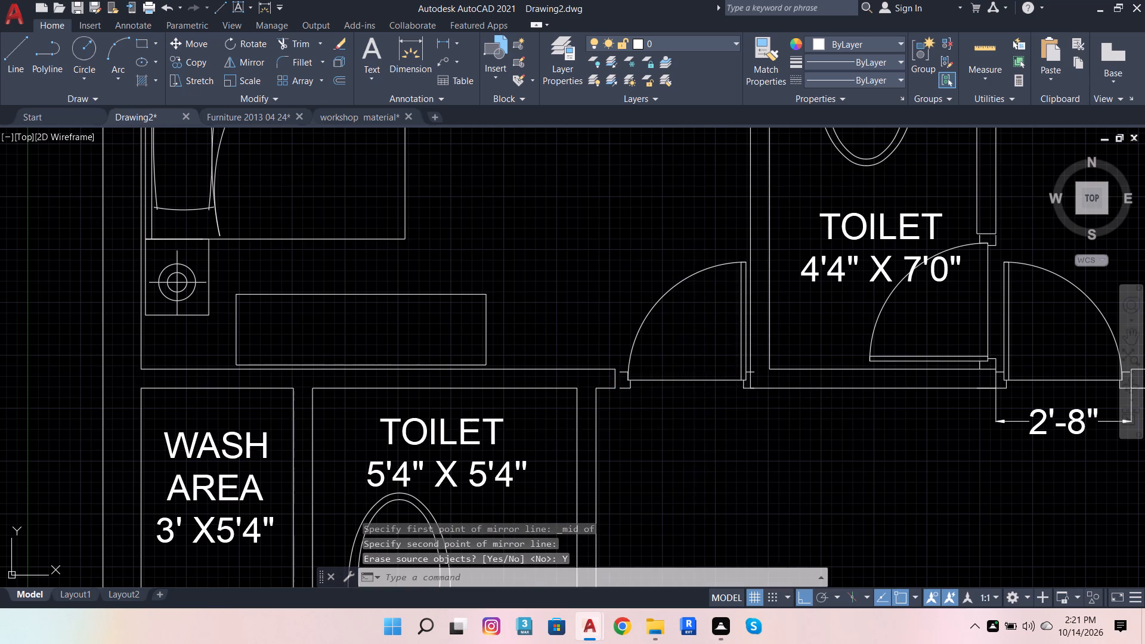
pyautogui.press('m')
pyautogui.press('space')
pyautogui.scroll(3, 744, 389)
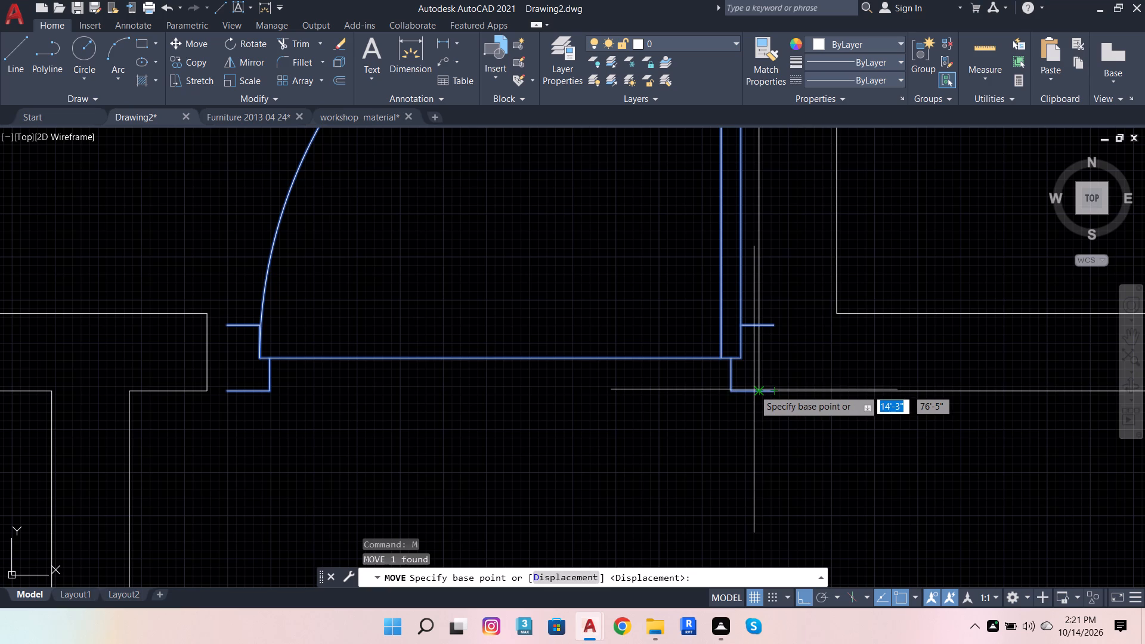
pyautogui.click(772, 388)
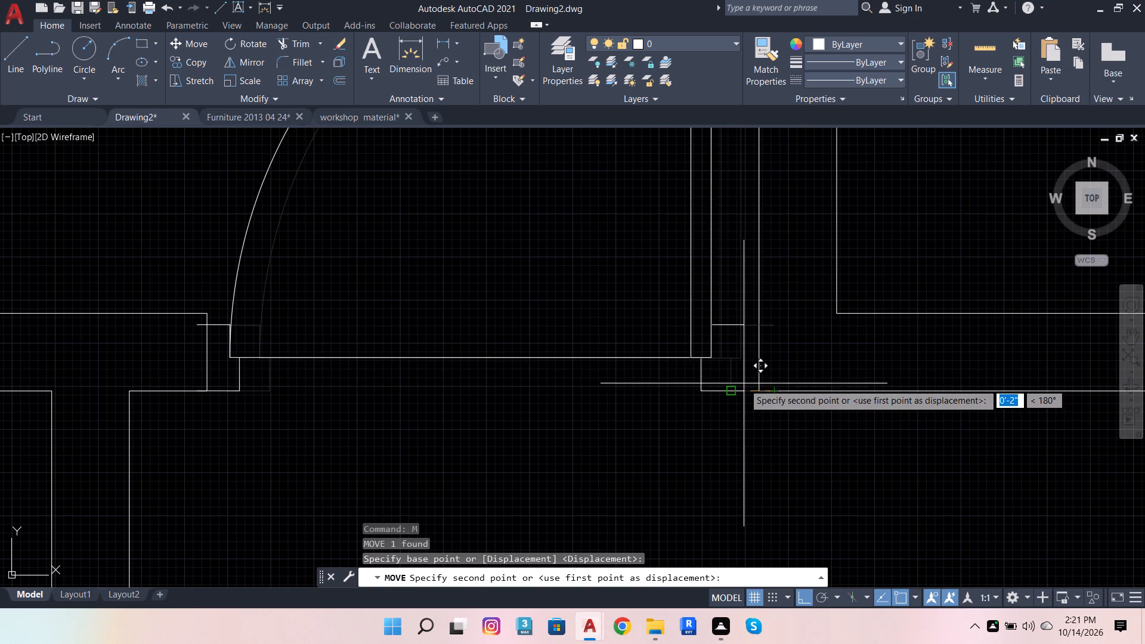
pyautogui.click(760, 386)
pyautogui.scroll(-5, 748, 392)
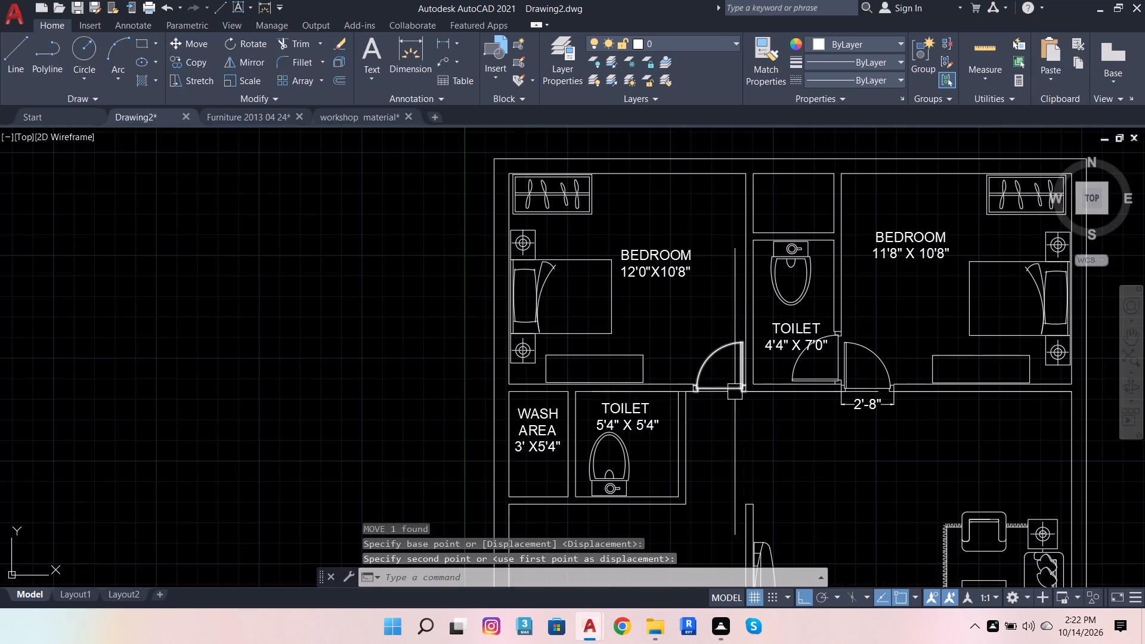
pyautogui.scroll(-3, 756, 301)
pyautogui.scroll(2, 747, 344)
pyautogui.press('Escape')
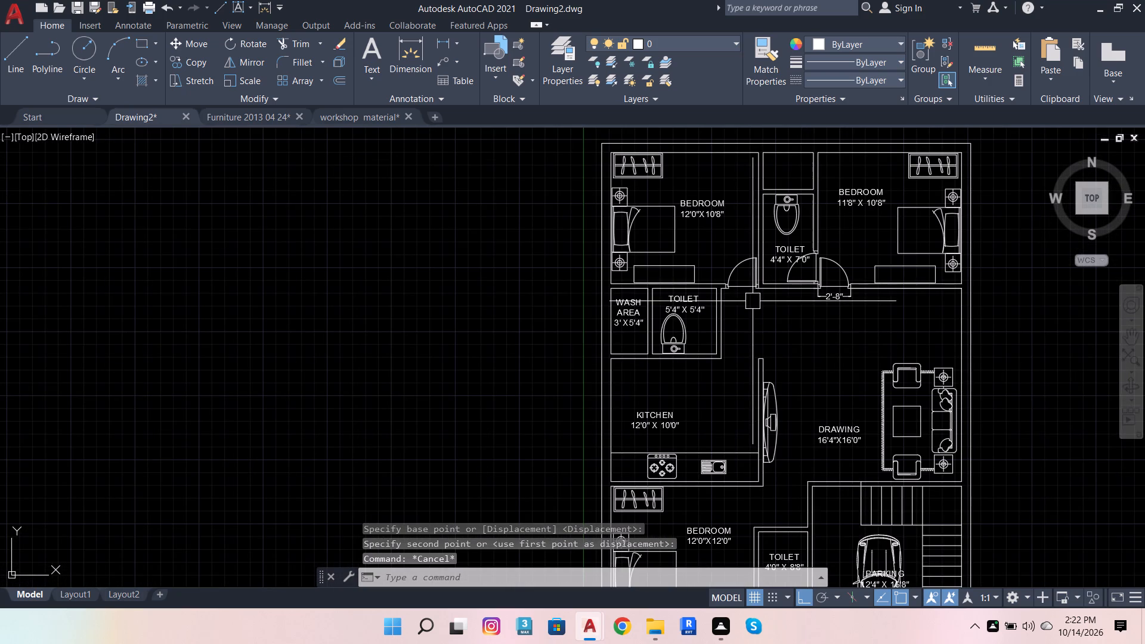
# Delete the 2'-8" dimension below the 11'8" x 10'8" bedroom door.
pyautogui.click(830, 303)
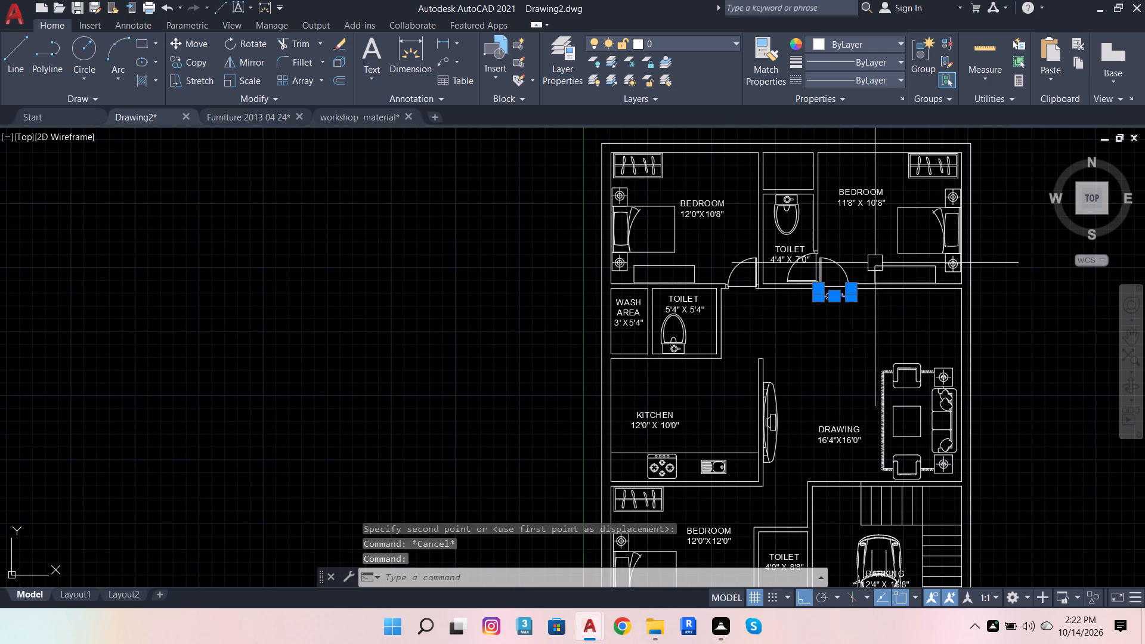
pyautogui.press('Delete')
# Copy the 11'8" x 10'8" bedroom door by its lower-left jamb end to the parking area's upper-left inner corner, on the drawing room wall.
pyautogui.scroll(-3, 872, 268)
pyautogui.scroll(3, 854, 313)
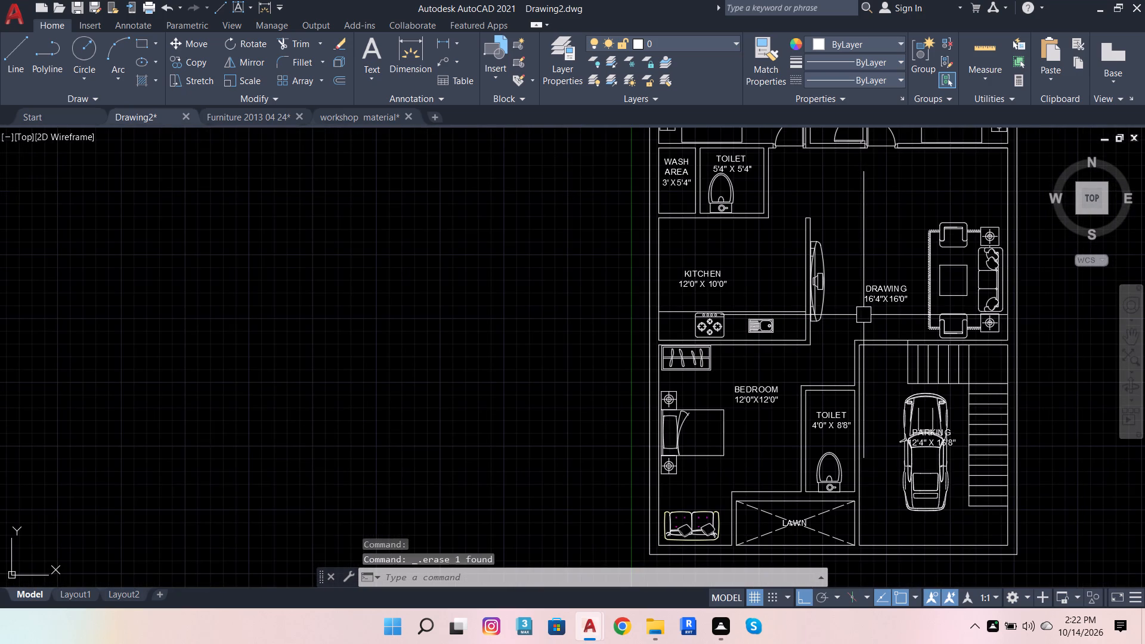
pyautogui.scroll(-3, 865, 316)
pyautogui.scroll(3, 863, 285)
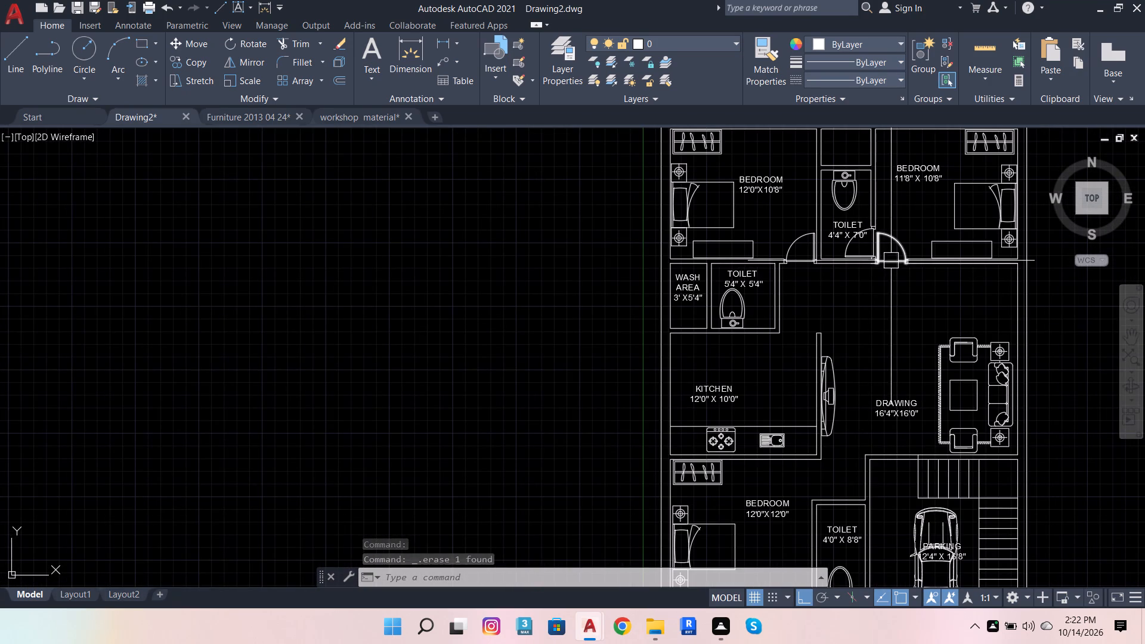
pyautogui.click(891, 261)
pyautogui.click(199, 57)
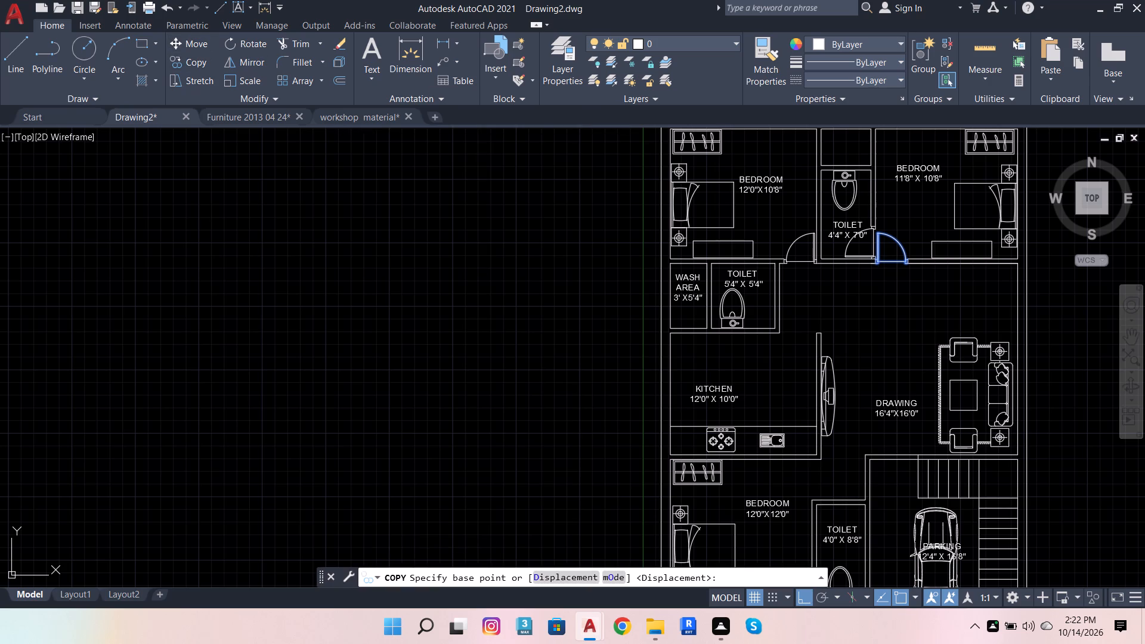
pyautogui.scroll(1, 778, 225)
pyautogui.scroll(2, 848, 261)
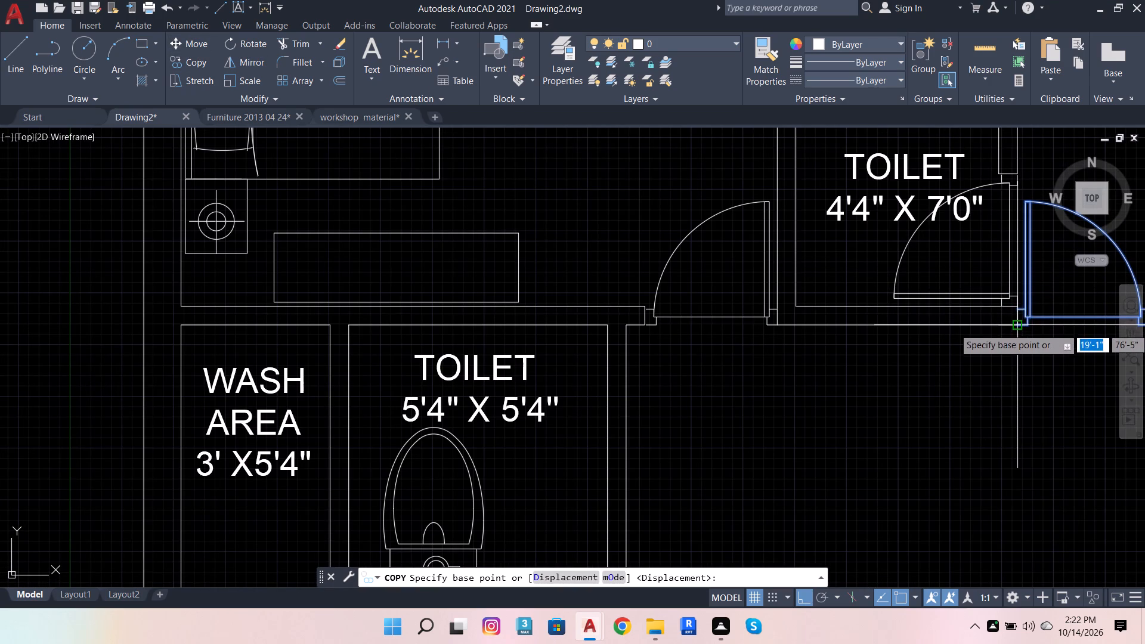
pyautogui.click(1019, 328)
pyautogui.scroll(-5, 968, 249)
pyautogui.scroll(3, 1009, 347)
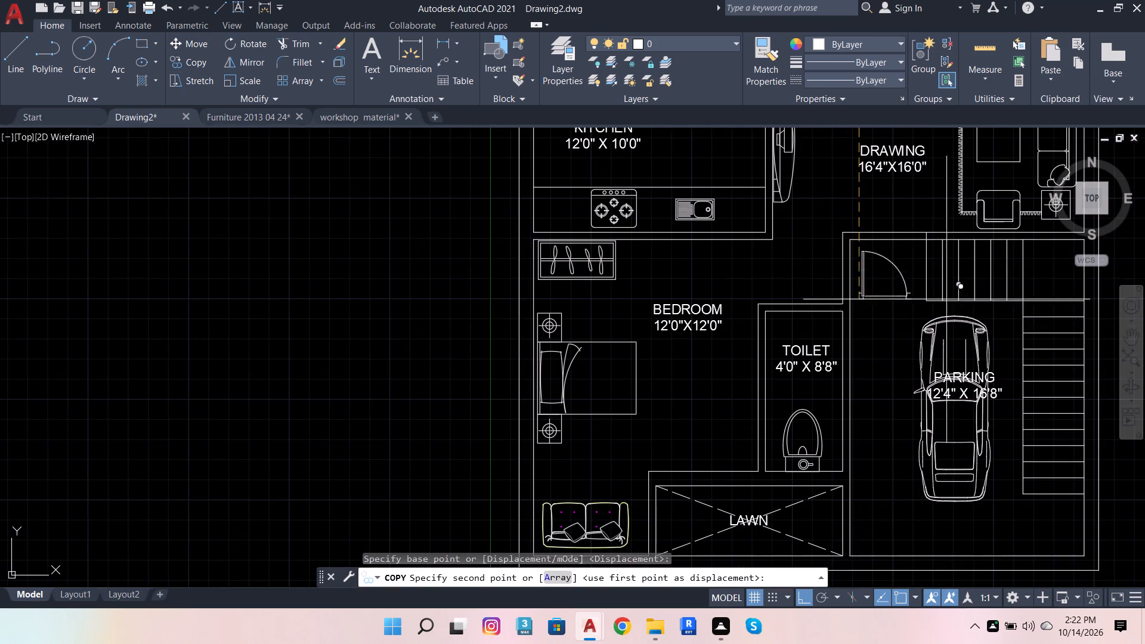
pyautogui.scroll(3, 890, 257)
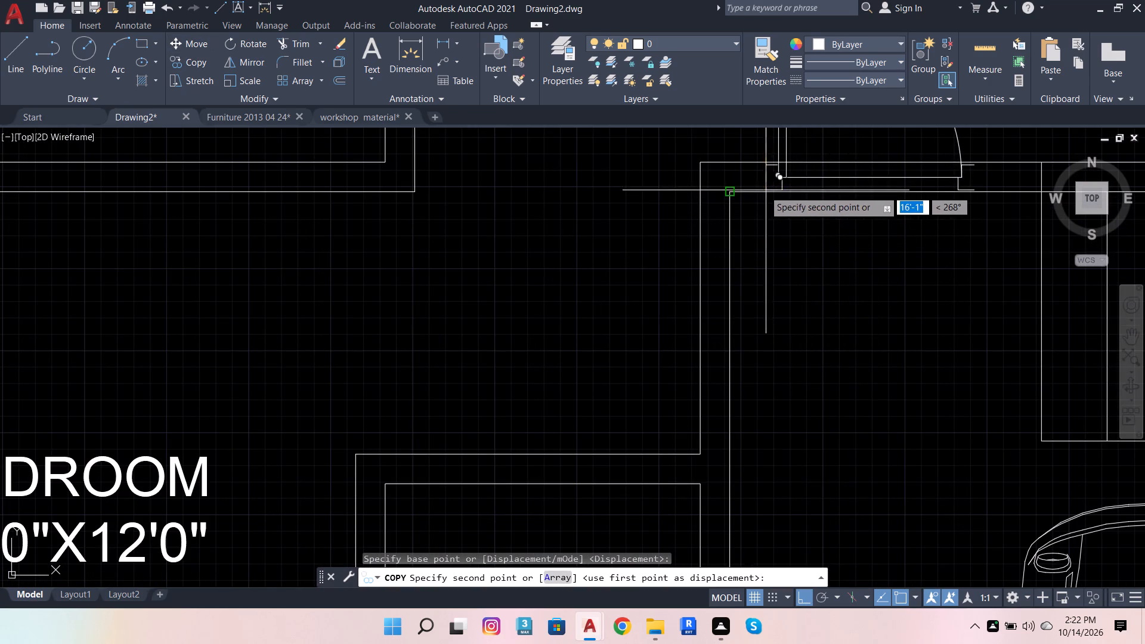
pyautogui.click(734, 193)
pyautogui.scroll(-2, 757, 292)
pyautogui.press('Escape')
# Draw a short vertical line across the drawing room wall at the parking-side door's right jamb end, running slightly past the wall's upper line.
pyautogui.scroll(2, 858, 239)
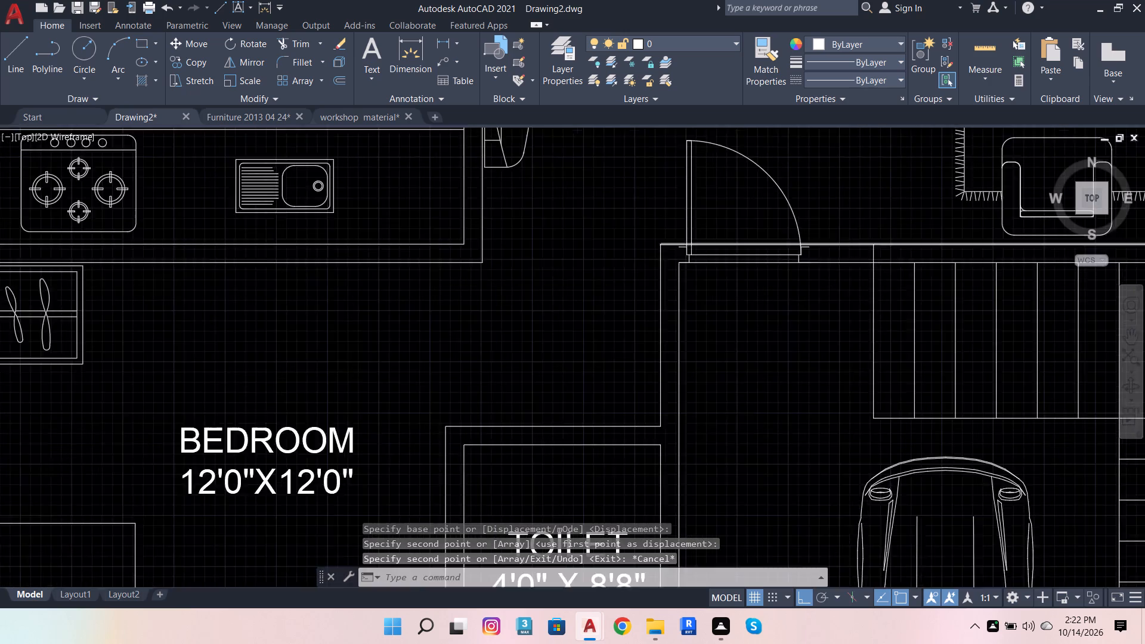
pyautogui.click(24, 42)
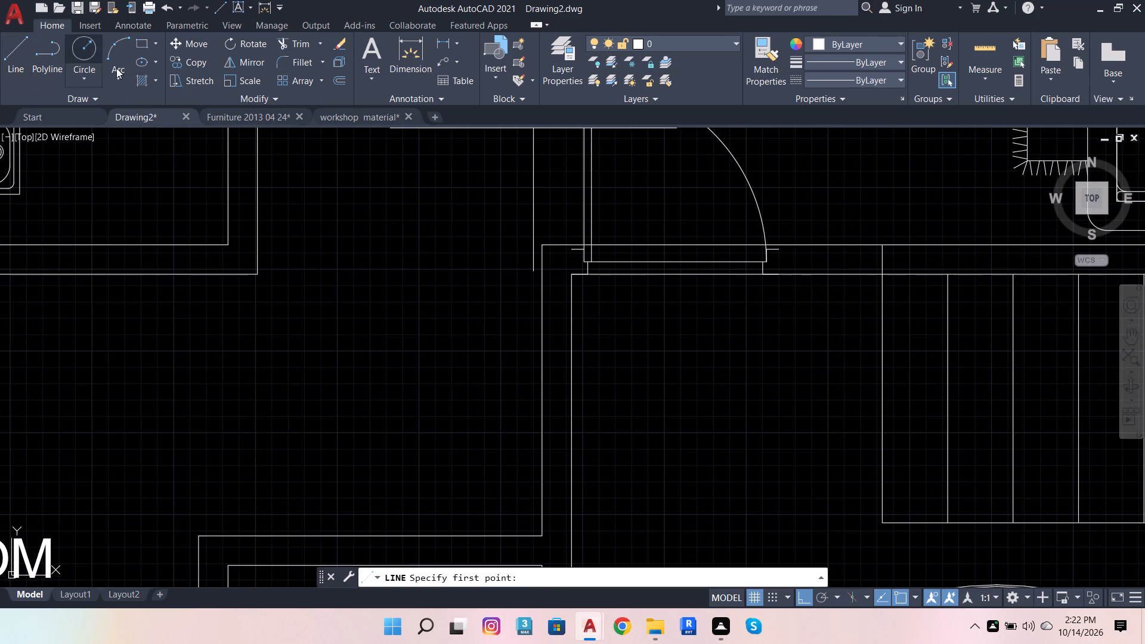
pyautogui.click(779, 275)
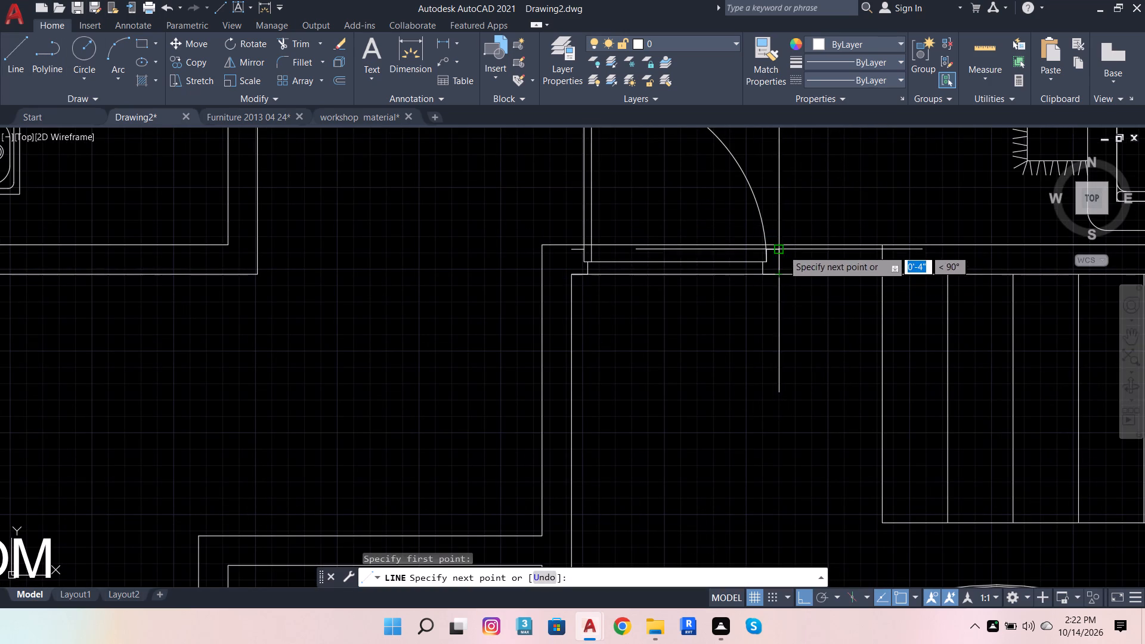
pyautogui.scroll(4, 778, 246)
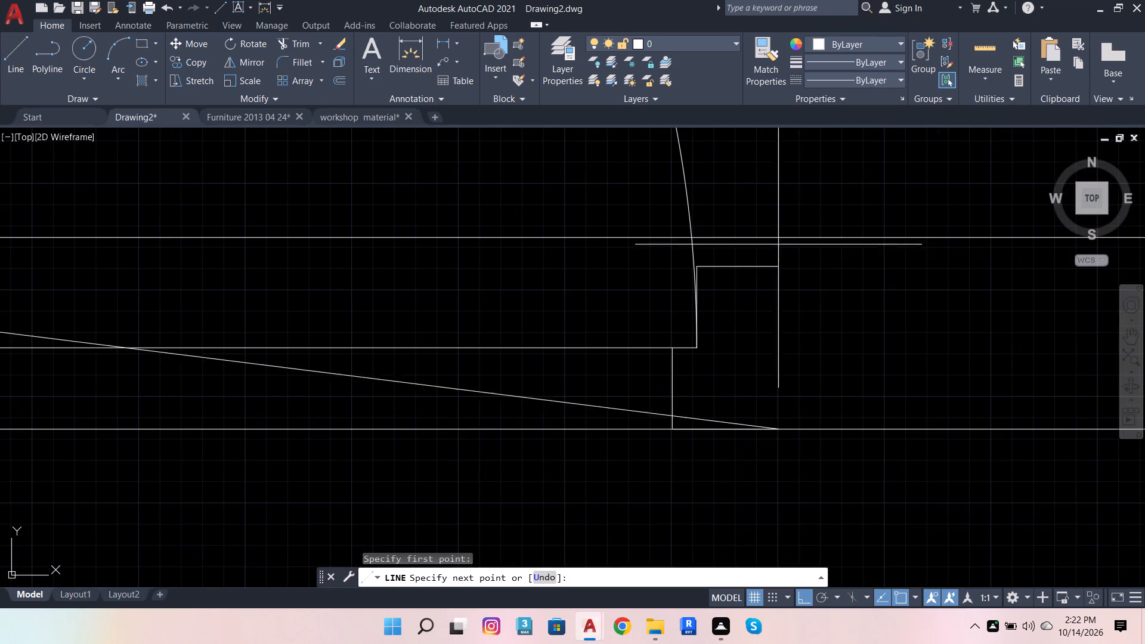
pyautogui.click(781, 219)
pyautogui.press('Escape')
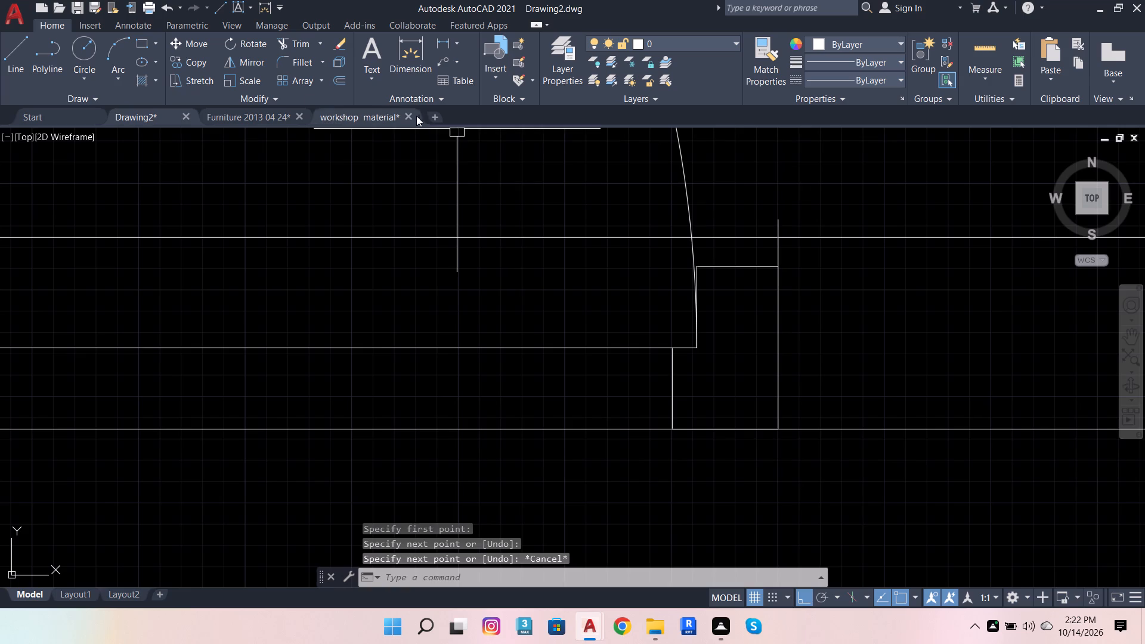
# Delete the reference plan image and the leftover loose furniture and symbols beside the finished floor plan.
pyautogui.scroll(-6, 1029, 343)
pyautogui.scroll(-5, 796, 329)
pyautogui.scroll(3, 886, 317)
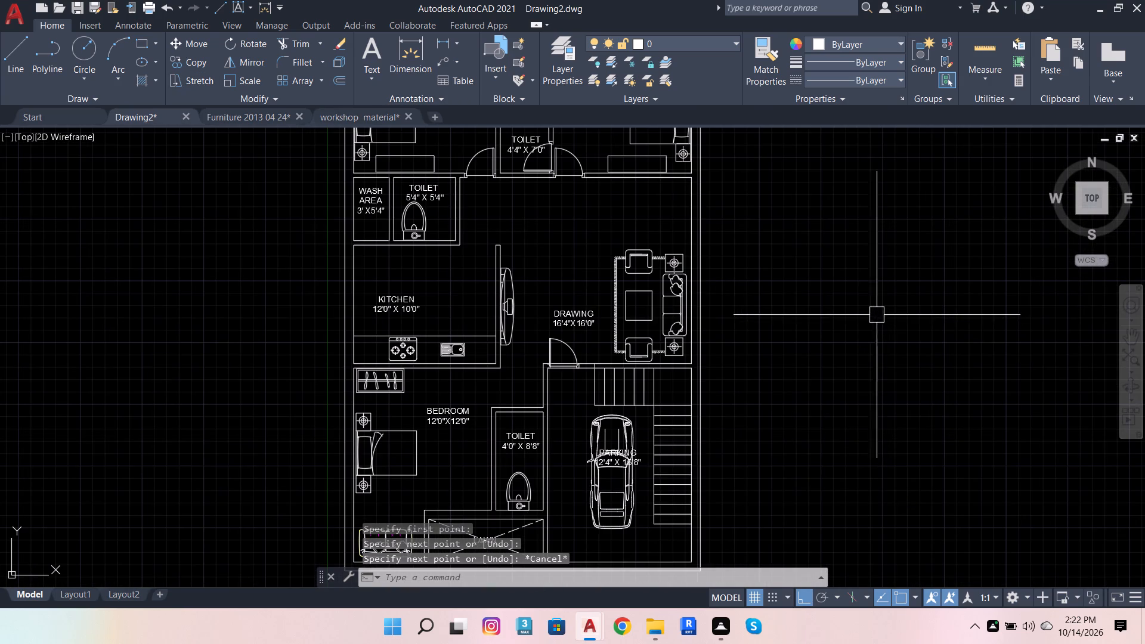
pyautogui.press('Escape')
pyautogui.scroll(-3, 847, 328)
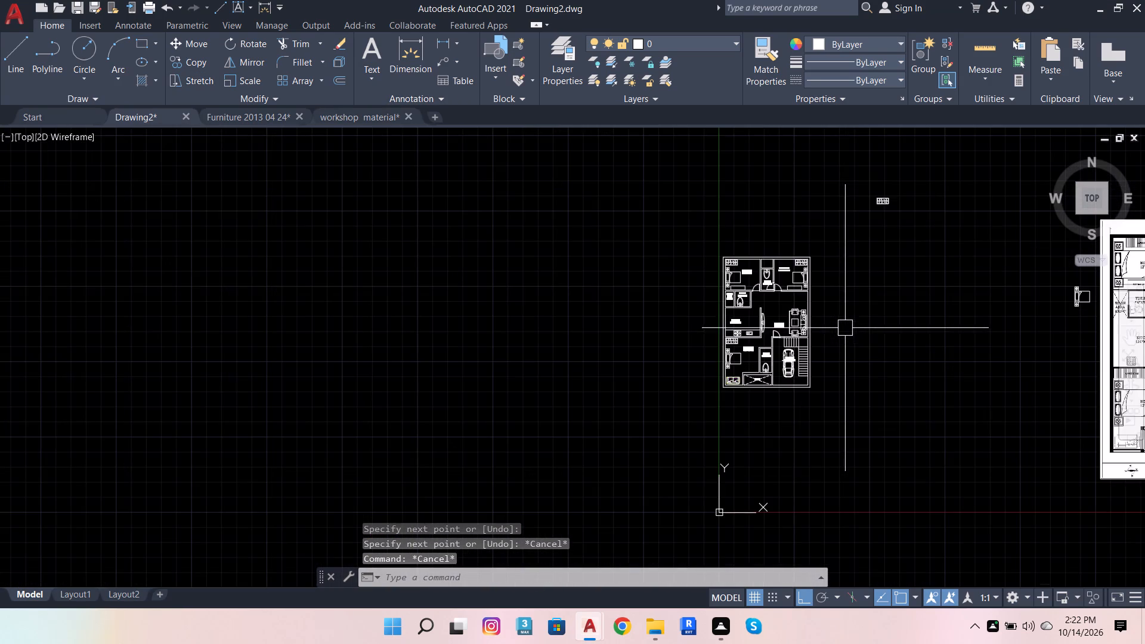
pyautogui.scroll(1, 885, 203)
pyautogui.scroll(-2, 772, 208)
pyautogui.click(788, 168)
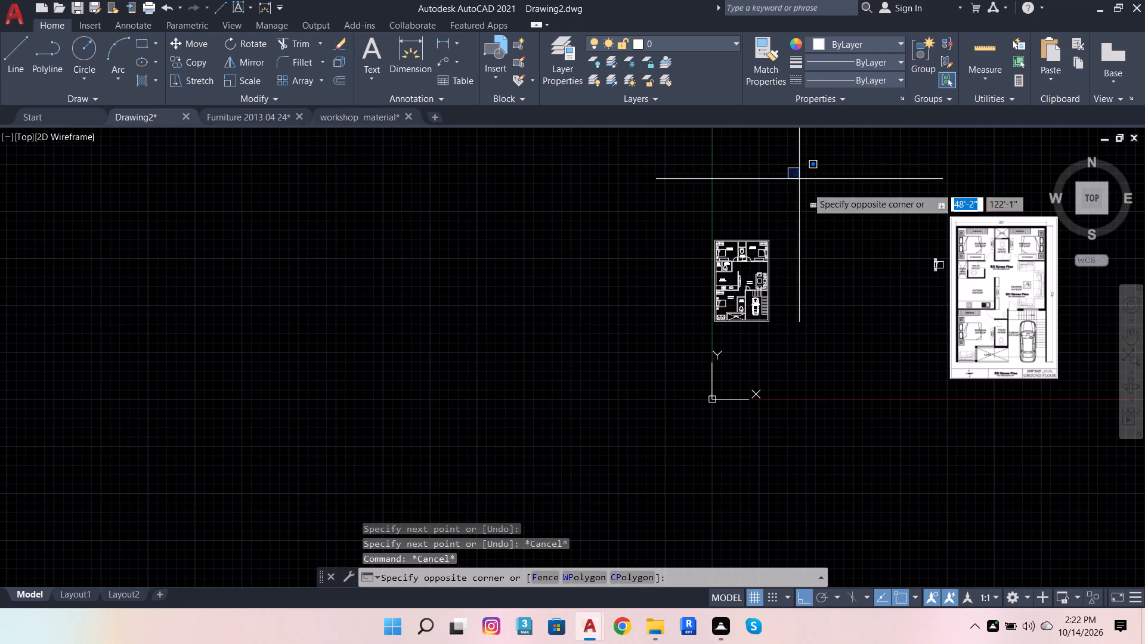
pyautogui.scroll(-2, 873, 291)
pyautogui.click(991, 365)
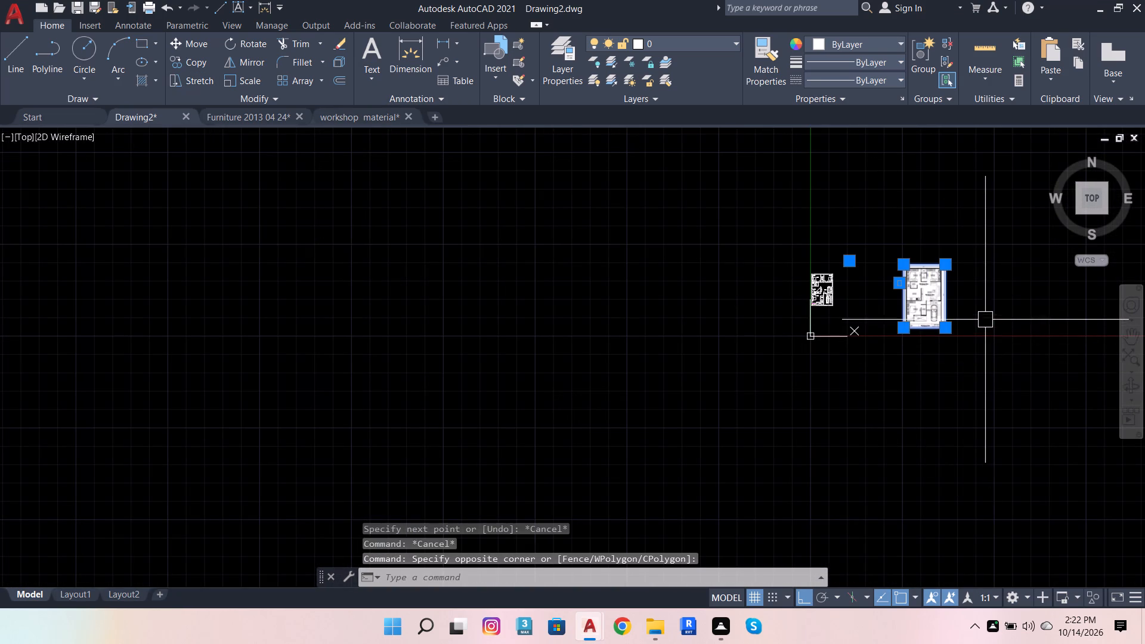
pyautogui.hotkey('shift', 'Delete')
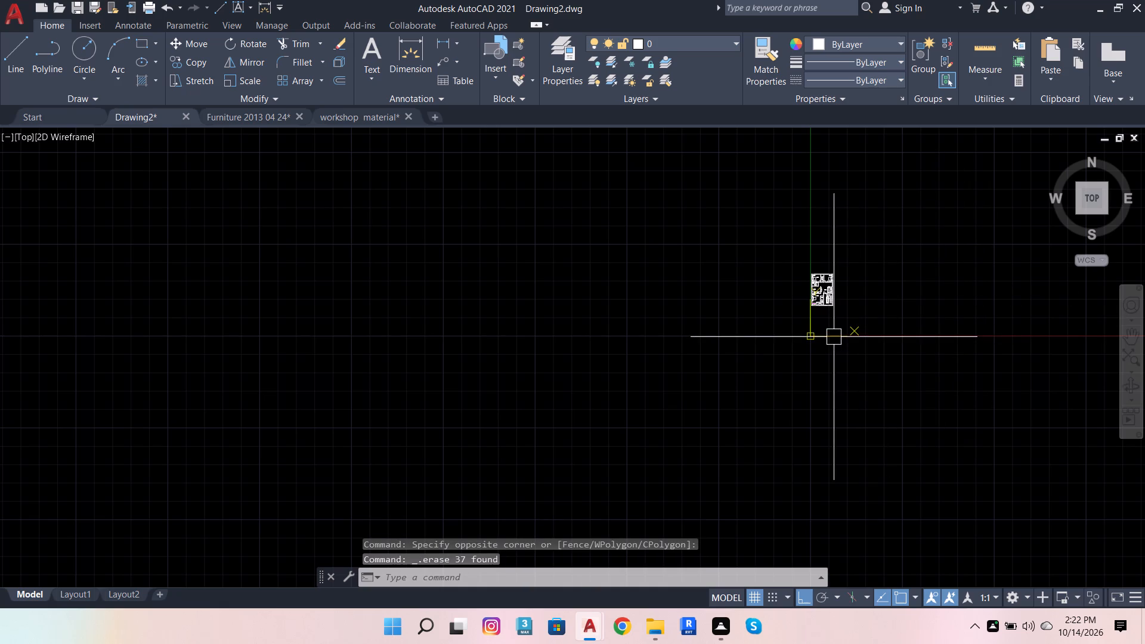
# Start saving the drawing and choose the work folder inside fuji interior on New Volume (D:) as its location.
pyautogui.hotkey('ctrl', 's')
pyautogui.hotkey('ctrl', 's')
pyautogui.hotkey('ctrl', 's')
pyautogui.hotkey('ctrl', 's')
pyautogui.hotkey('ctrl', 's')
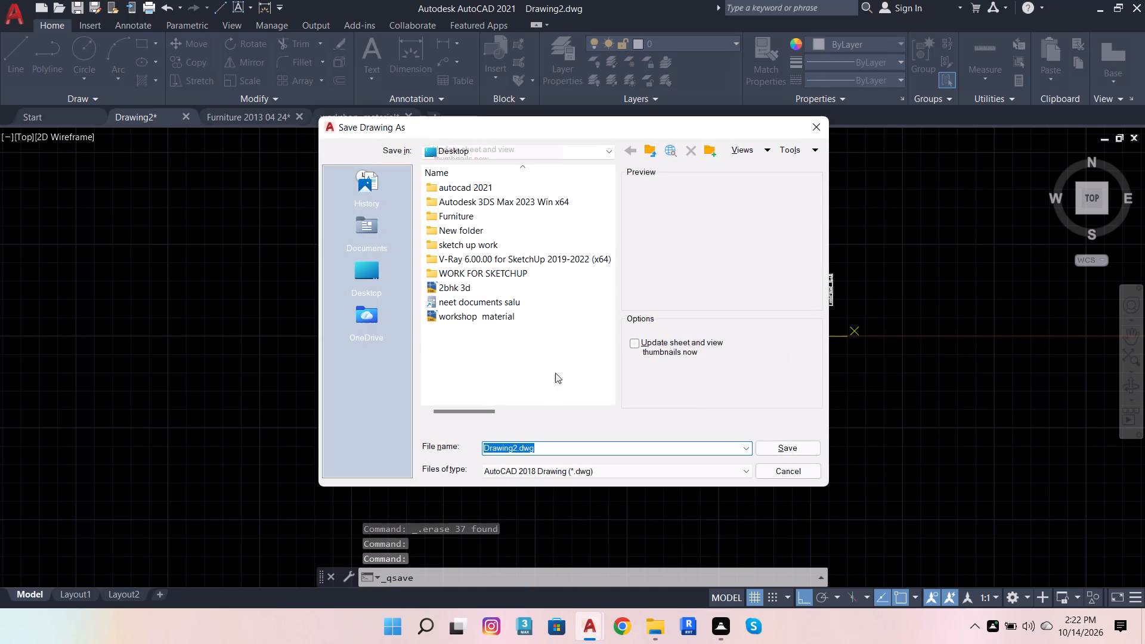
pyautogui.doubleClick(386, 275)
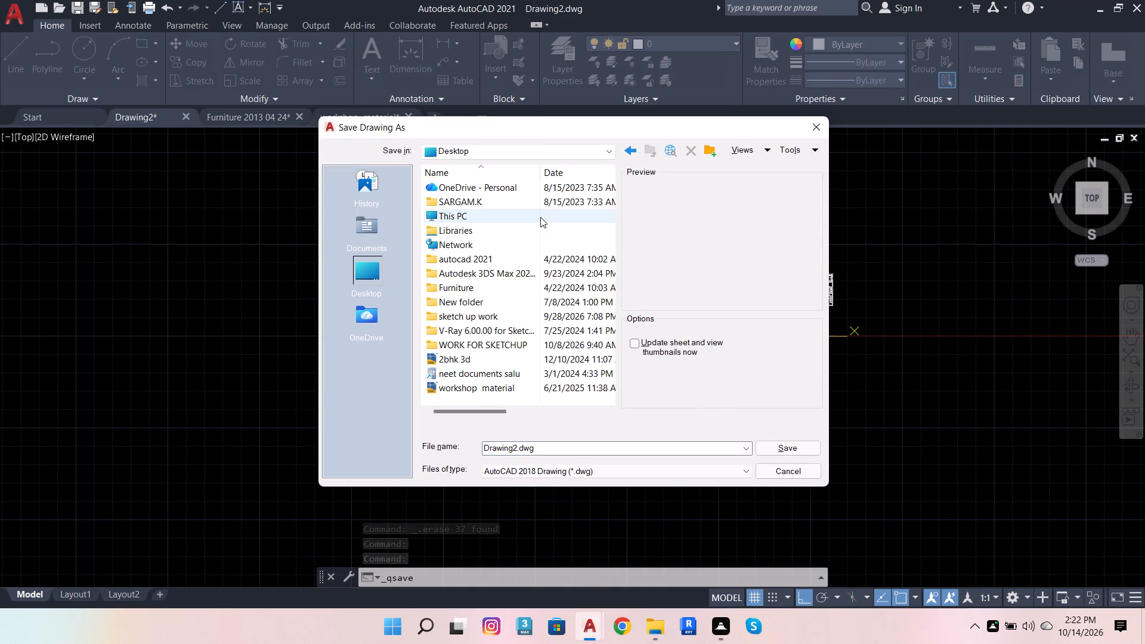
pyautogui.doubleClick(540, 217)
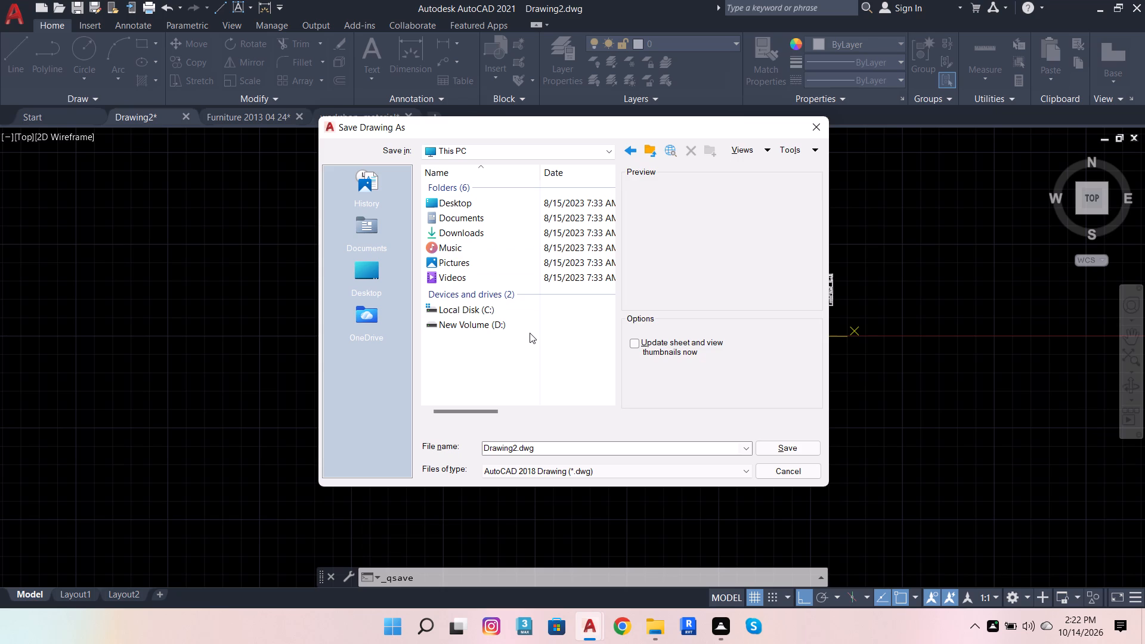
pyautogui.click(541, 326)
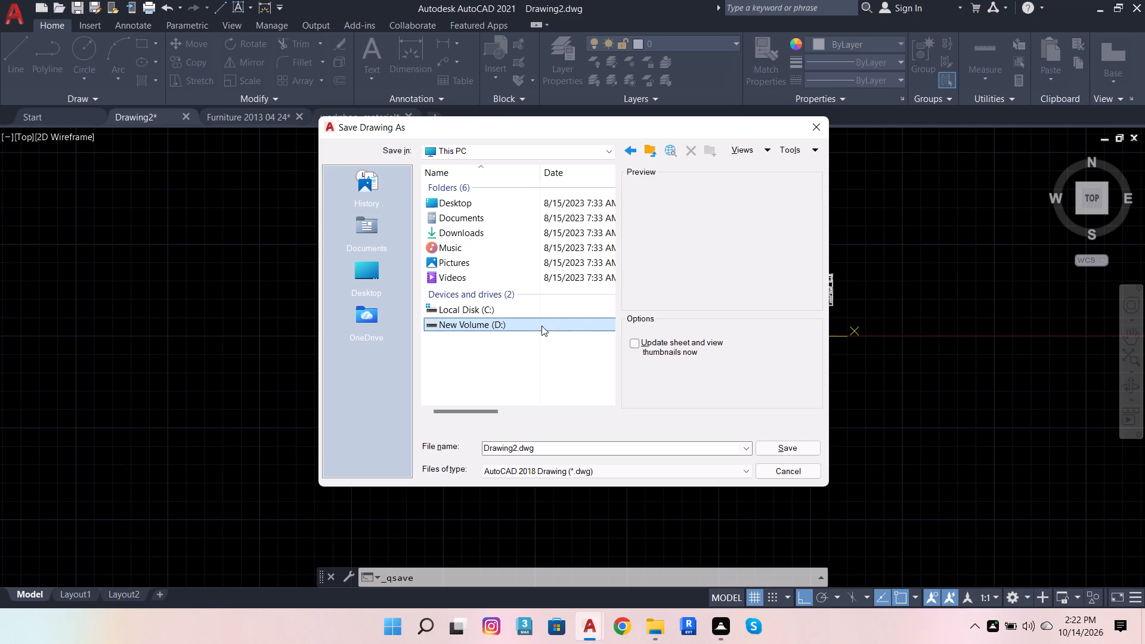
pyautogui.doubleClick(541, 320)
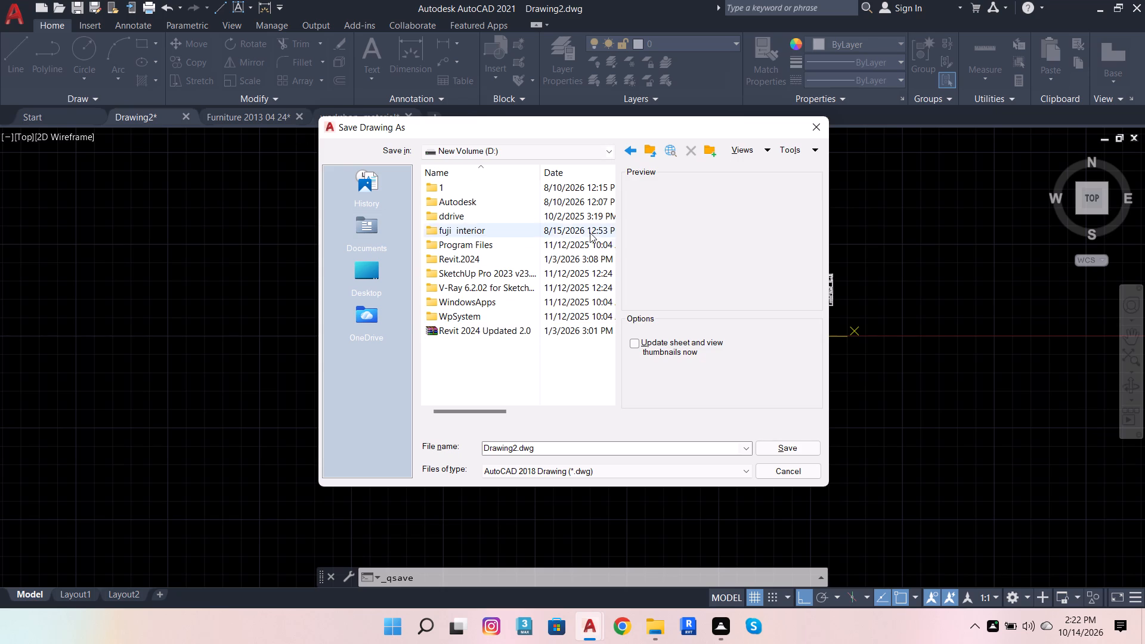
pyautogui.doubleClick(545, 225)
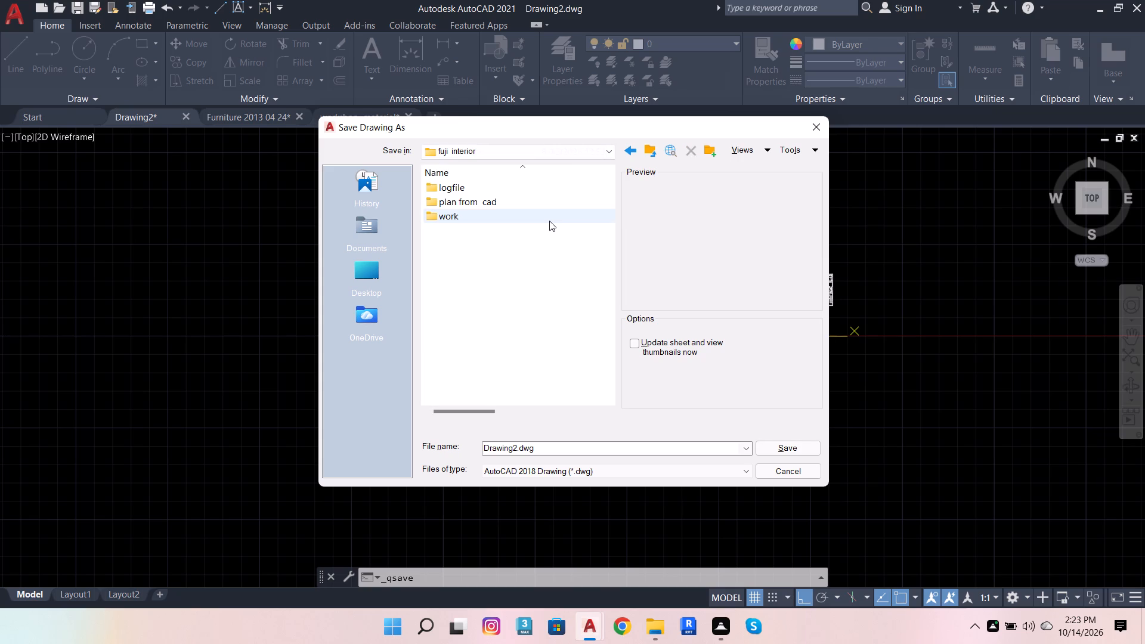
pyautogui.doubleClick(549, 221)
# Name the file Drawing2.dwg(3)DAY06.000 and save it as an AutoCAD 2018 drawing.
pyautogui.click(571, 445)
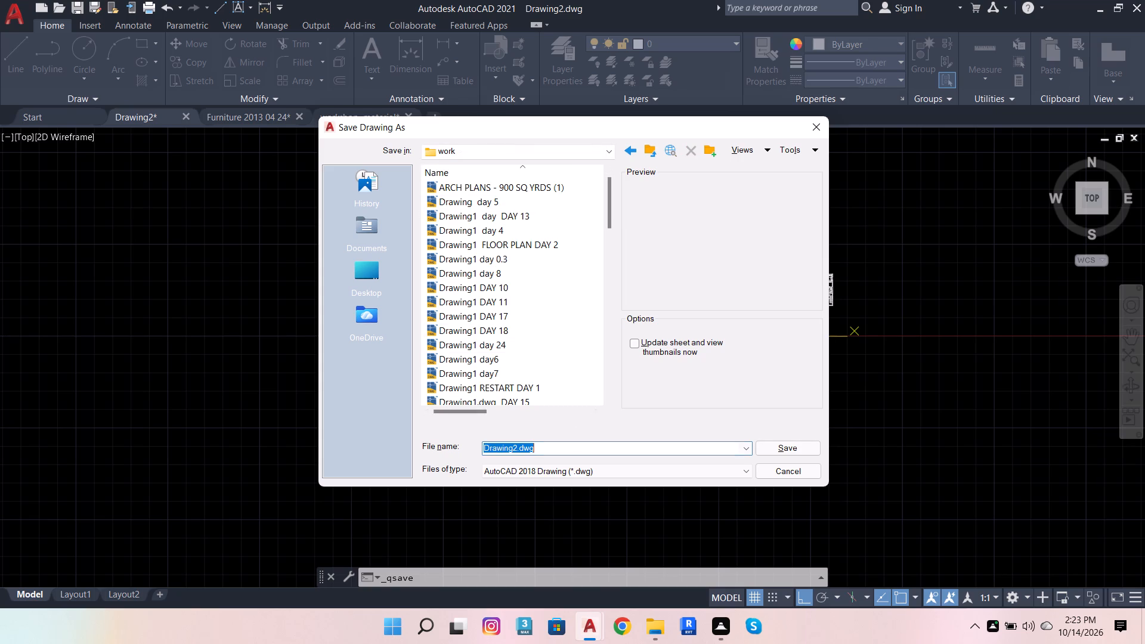
pyautogui.click(571, 445)
pyautogui.press('space')
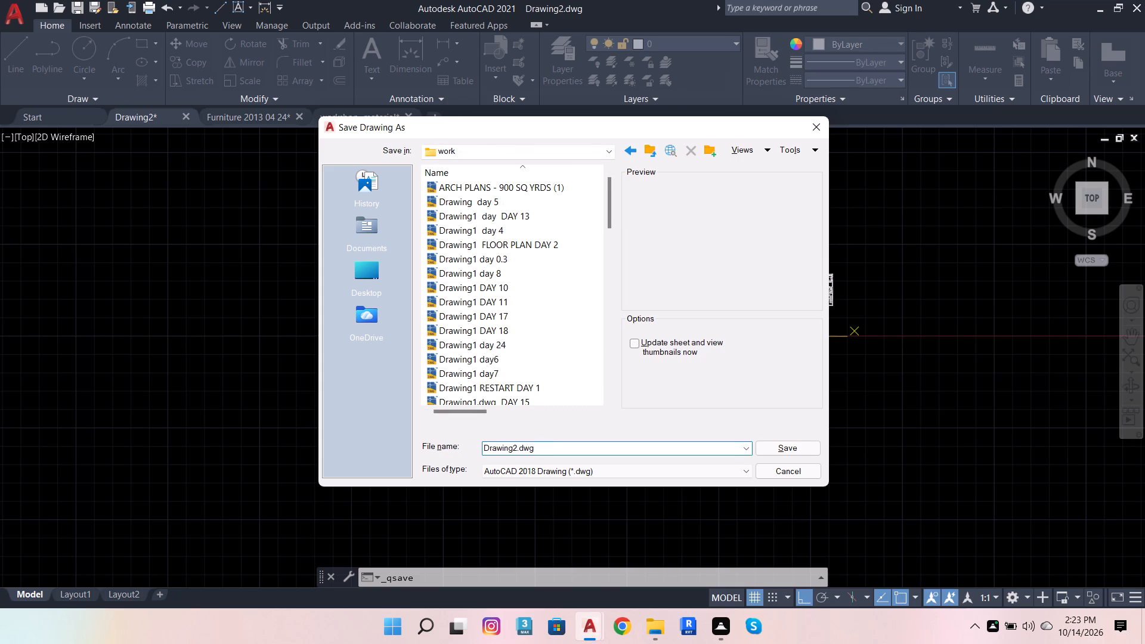
pyautogui.press('BackSpace')
pyautogui.hotkey('shift', '(')
pyautogui.press('3')
pyautogui.hotkey('shift', ')')
pyautogui.press('BackSpace')
pyautogui.press('BackSpace')
pyautogui.press('3')
pyautogui.hotkey('shift', ')')
pyautogui.write('DAY')
pyautogui.press('0')
pyautogui.write('6.00')
pyautogui.press('0')
pyautogui.click(770, 445)
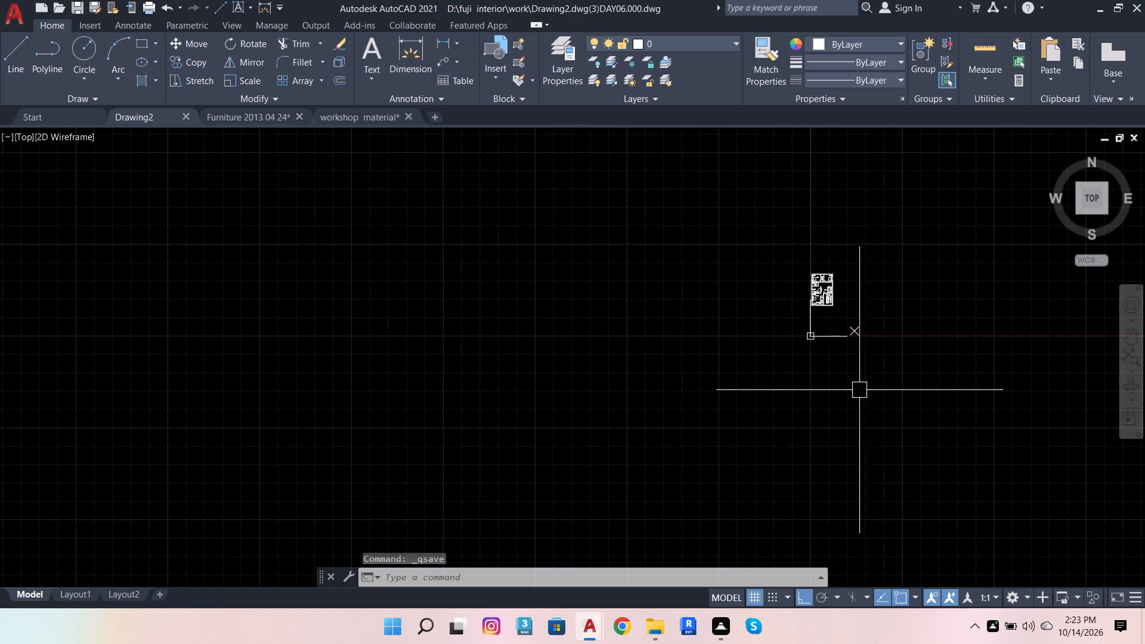
# Save the floor plan drawing again under its current name.
pyautogui.scroll(3, 931, 301)
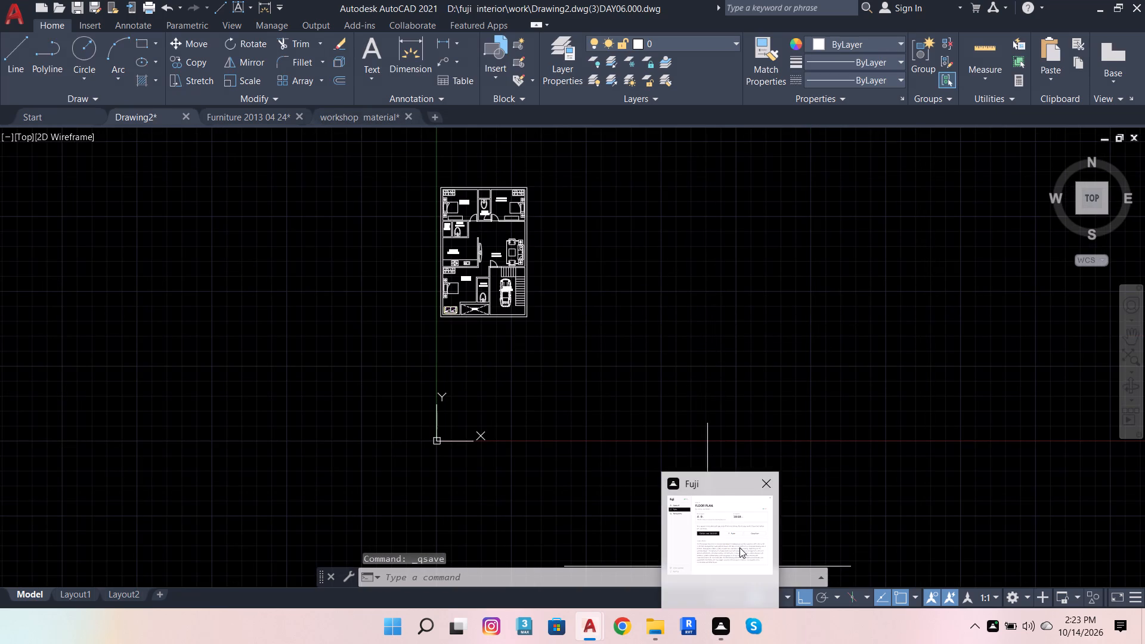
pyautogui.scroll(-1, 605, 422)
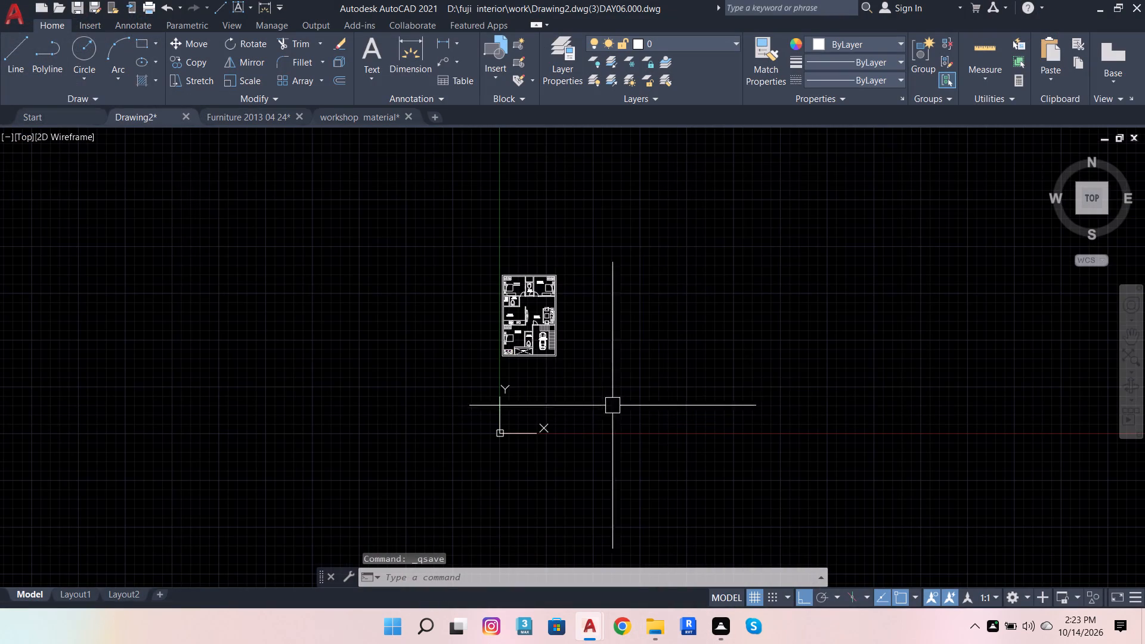
pyautogui.hotkey('ctrl', 's')
pyautogui.hotkey('ctrl', 's')
pyautogui.hotkey('ctrl', 's')
pyautogui.hotkey('ctrl', 's')
pyautogui.hotkey('ctrl', 's')
pyautogui.hotkey('ctrl', 's')
pyautogui.hotkey('ctrl', 's')
pyautogui.hotkey('ctrl', 's')
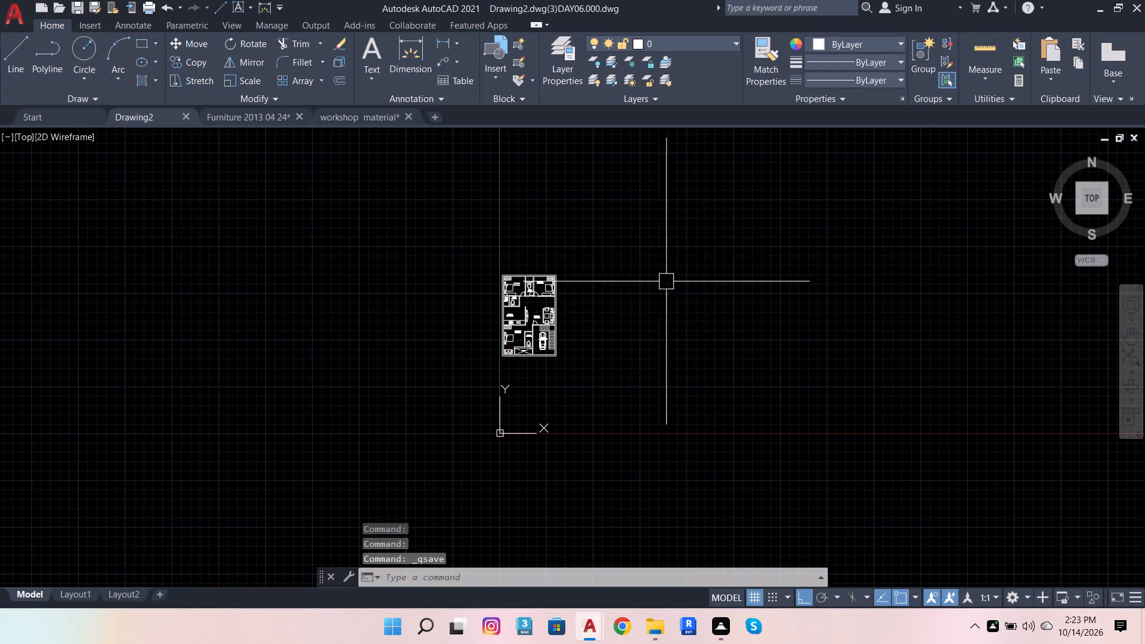
# Quit AutoCAD, discarding the changes to the Furniture 2013 04 24 and workshop material drawings.
pyautogui.click(1144, 0)
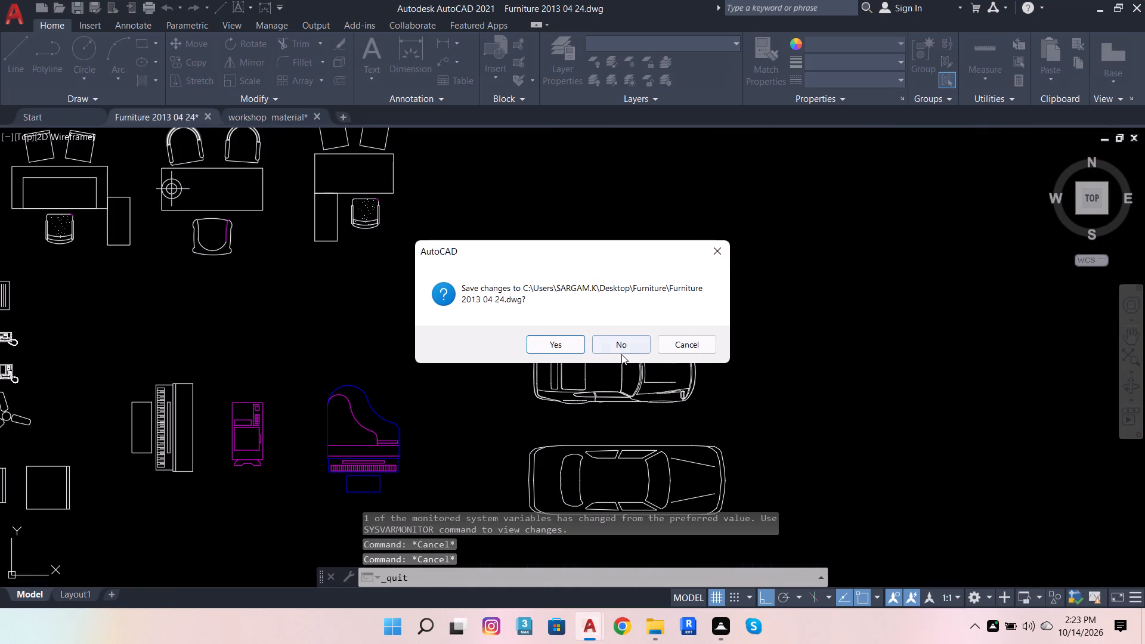
pyautogui.click(630, 343)
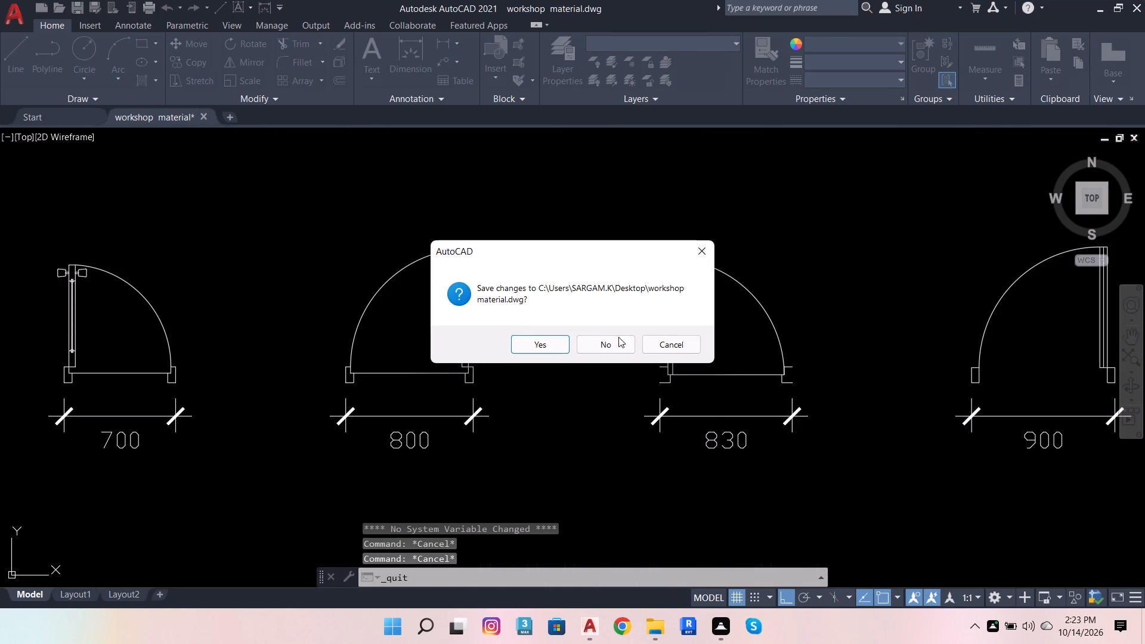
pyautogui.click(615, 339)
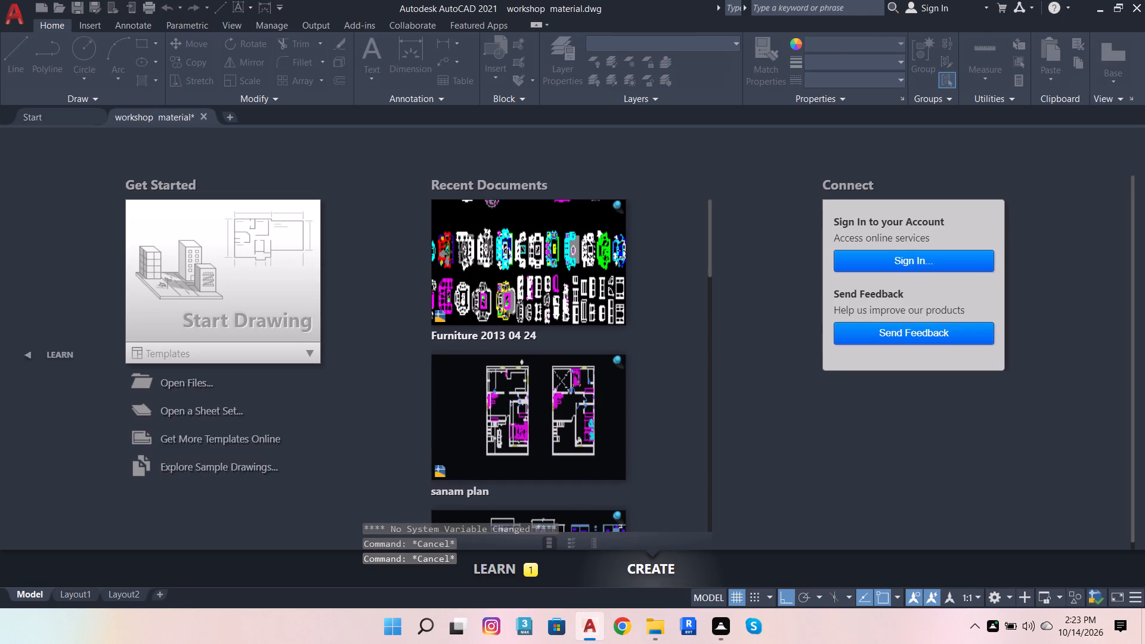